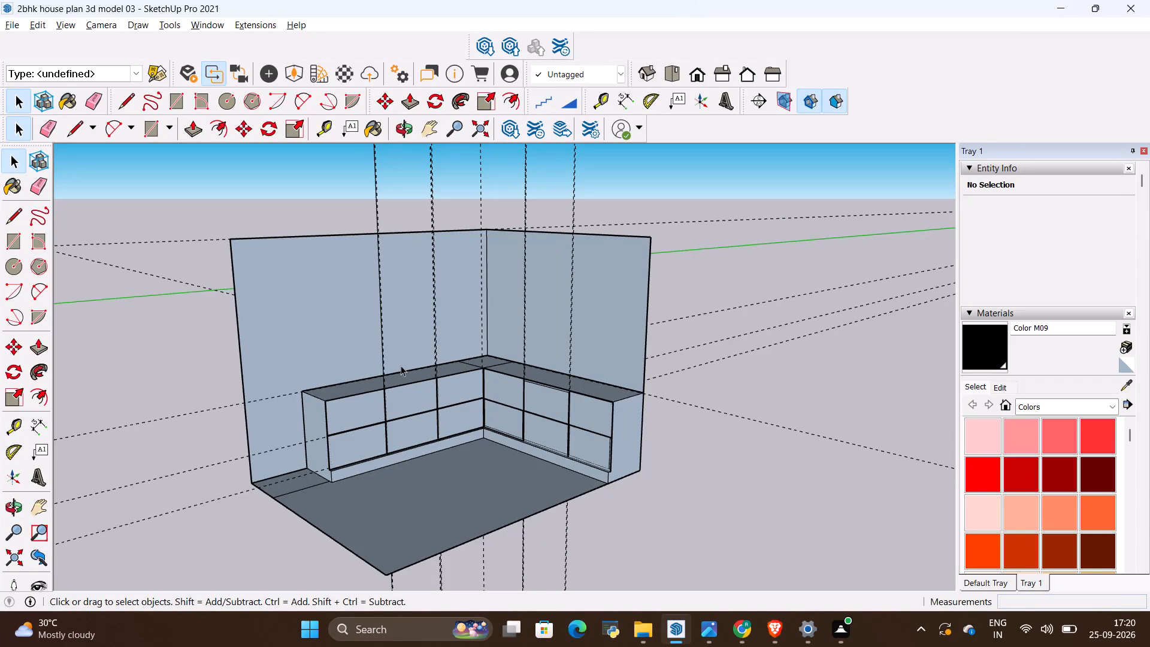
# Using the kitchen reference image's elevation dimensions, place a horizontal guide 18" below the top edge of the long kitchen wall.
pyautogui.scroll(3, 402, 379)
pyautogui.scroll(-4, 447, 373)
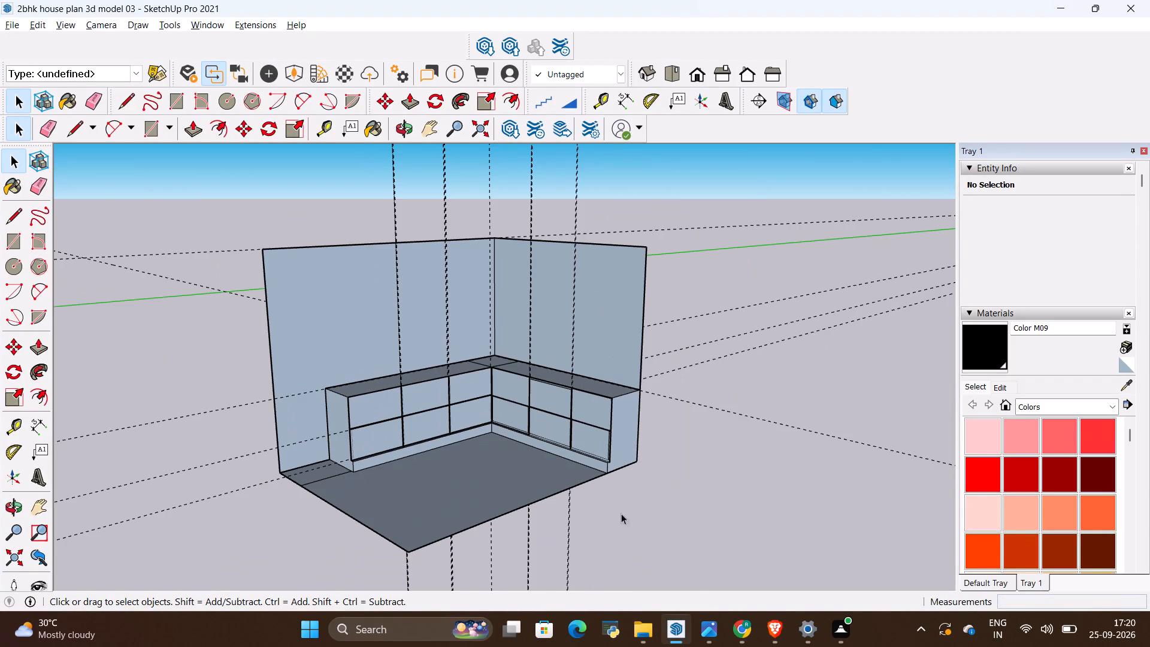
pyautogui.click(708, 624)
pyautogui.scroll(-3, 411, 395)
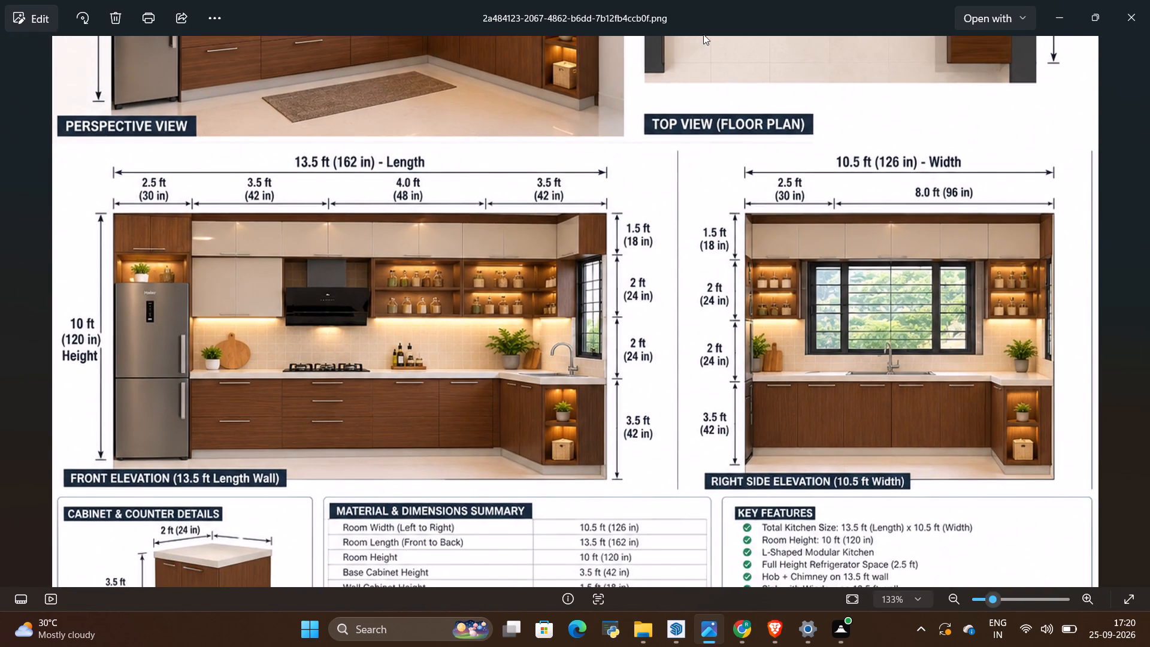
pyautogui.hotkey('alt', 'Tab')
pyautogui.scroll(3, 383, 233)
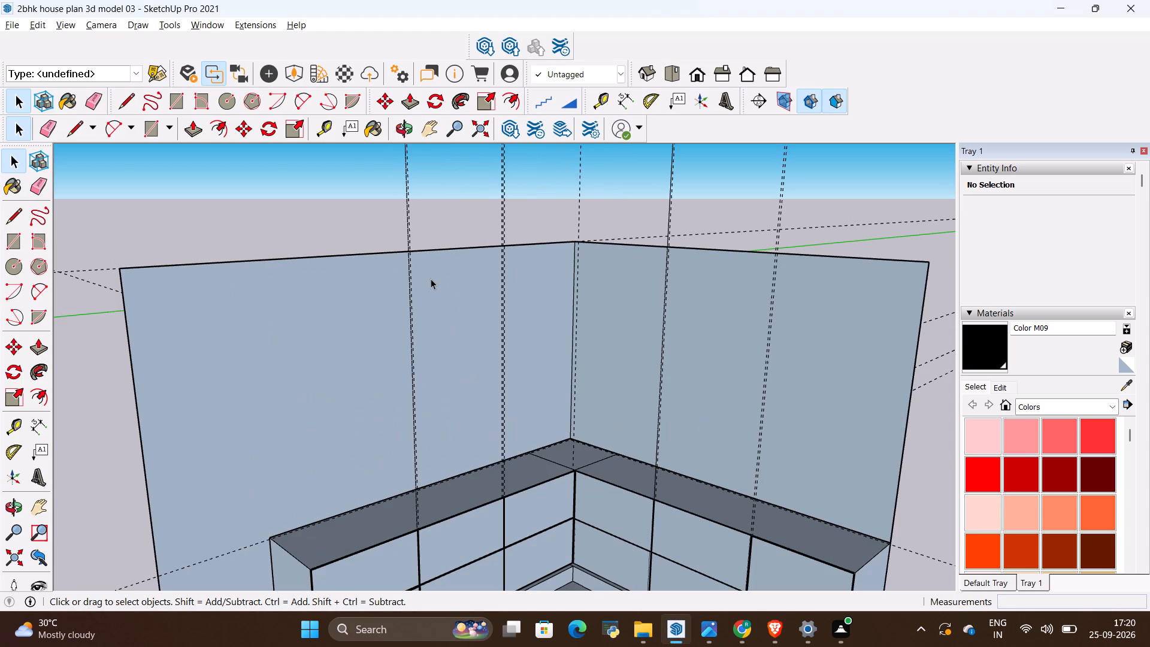
pyautogui.press('t')
pyautogui.click(364, 257)
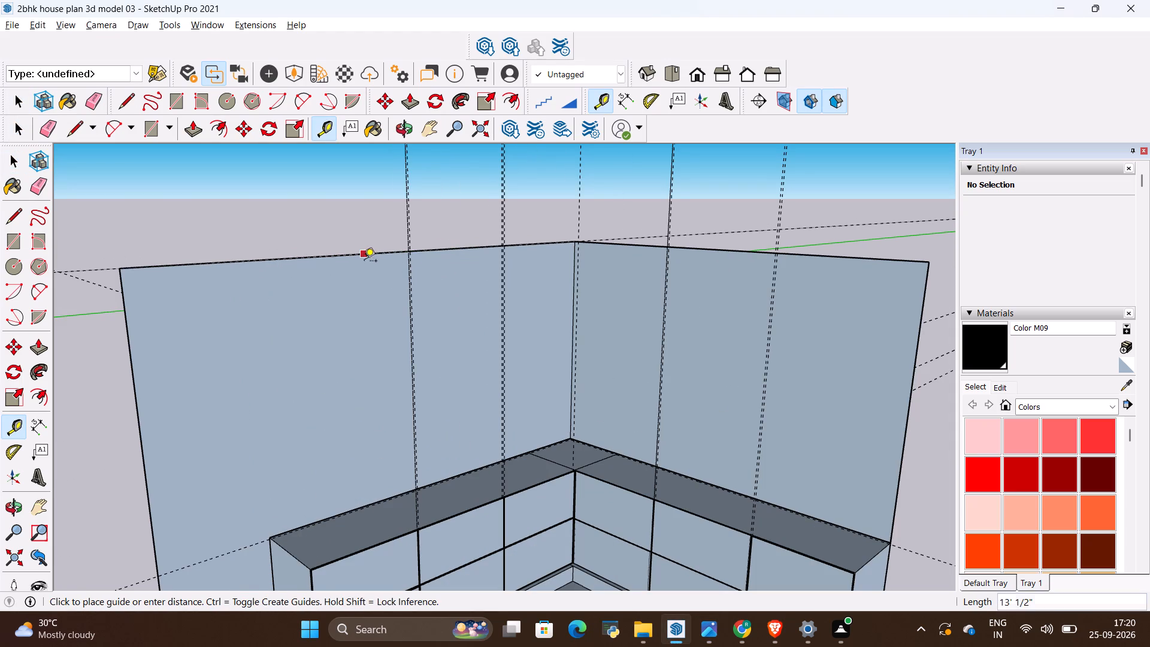
pyautogui.press('BackSpace')
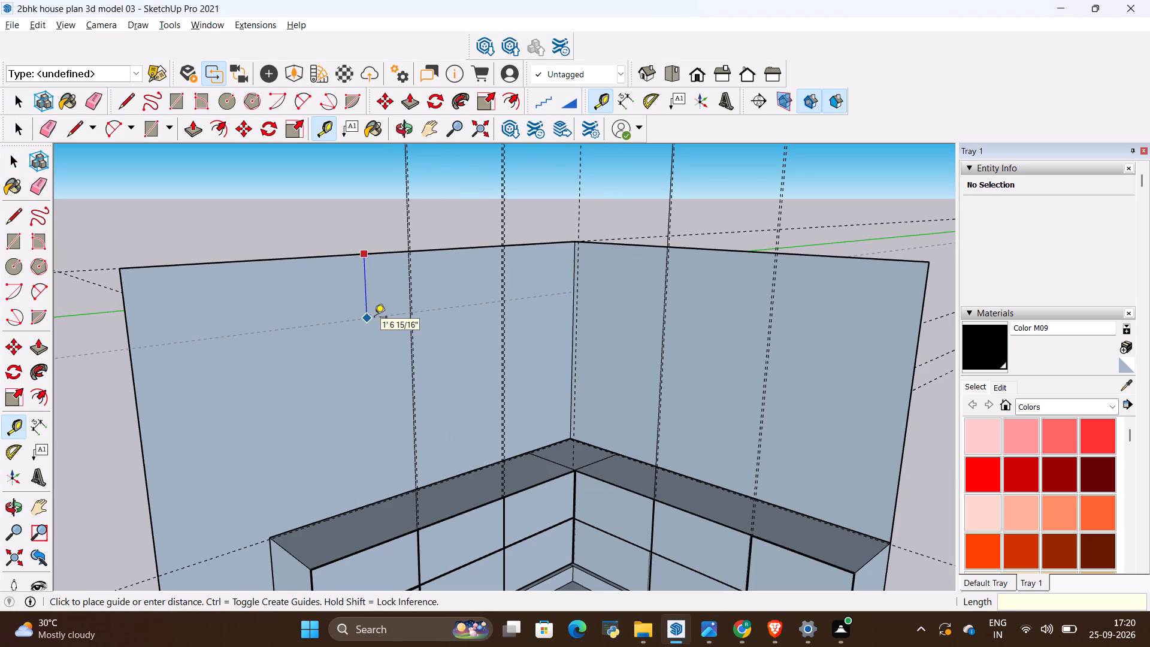
pyautogui.write('18')
pyautogui.hotkey('shift', '"')
pyautogui.press('Return')
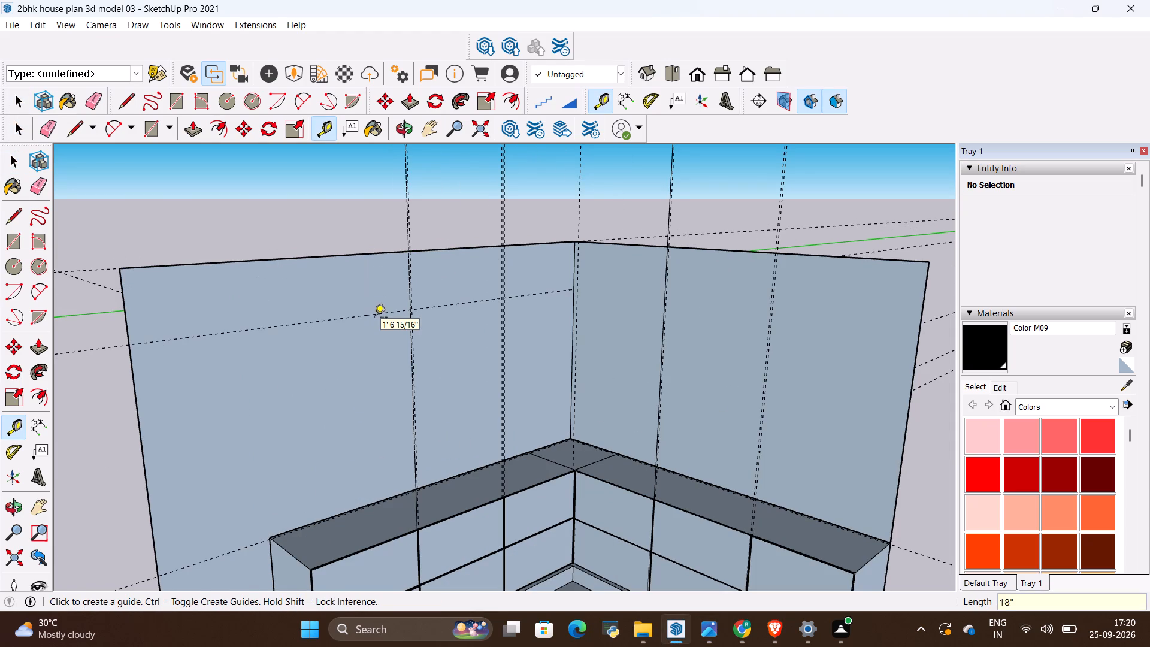
# Check the reference elevation and place a second horizontal guide 2' below the 18" guide on the long wall.
pyautogui.hotkey('alt', 'Tab')
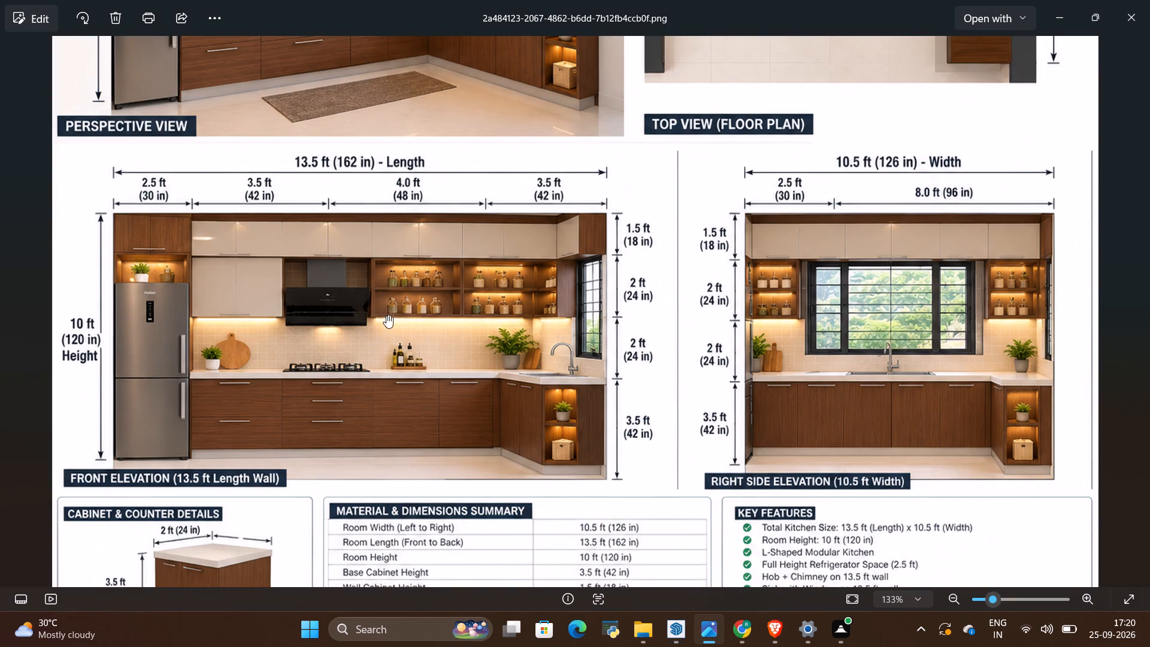
pyautogui.hotkey('alt', 'Tab')
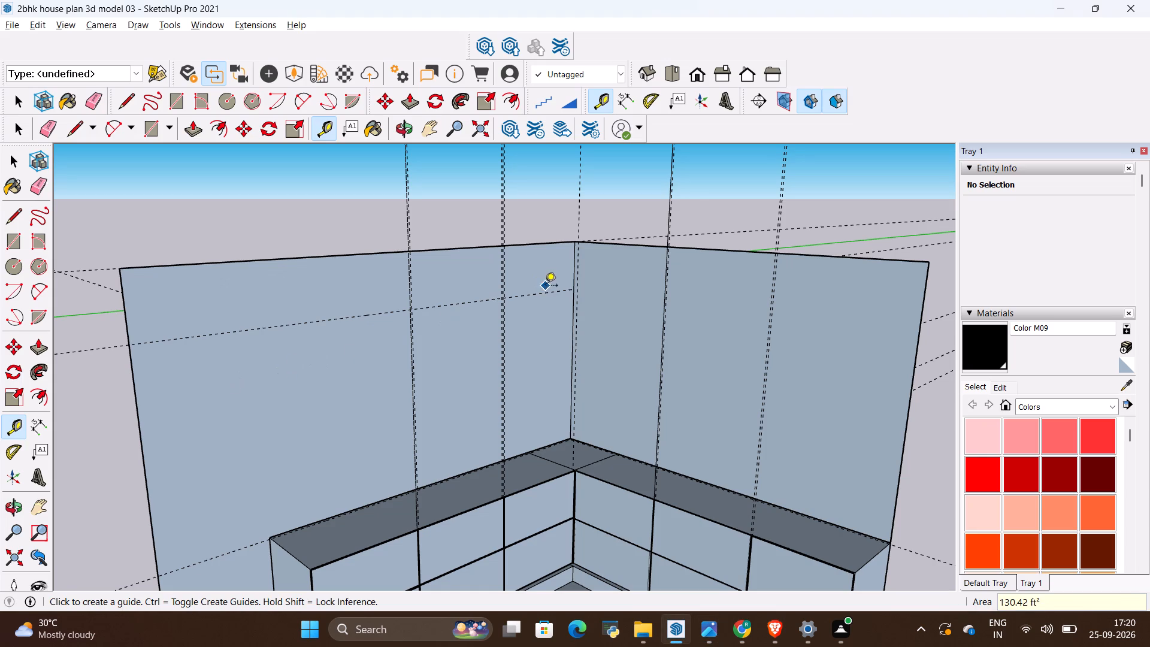
pyautogui.scroll(8, 574, 291)
pyautogui.scroll(-5, 517, 346)
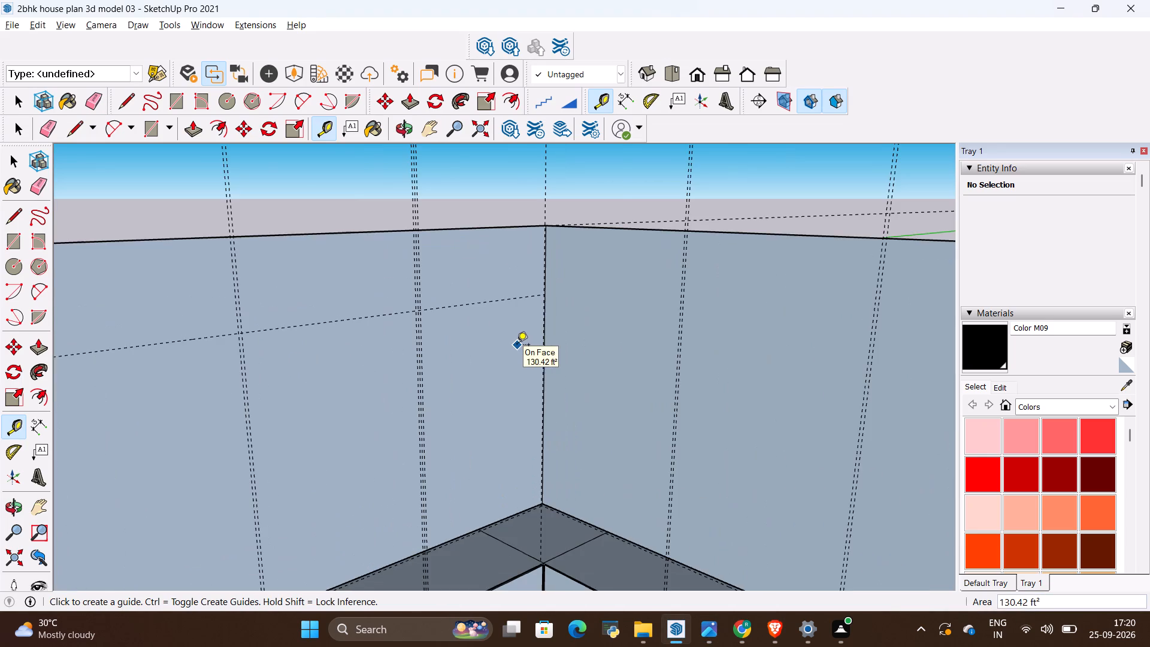
pyautogui.scroll(-4, 517, 346)
pyautogui.hotkey('alt', 'Tab')
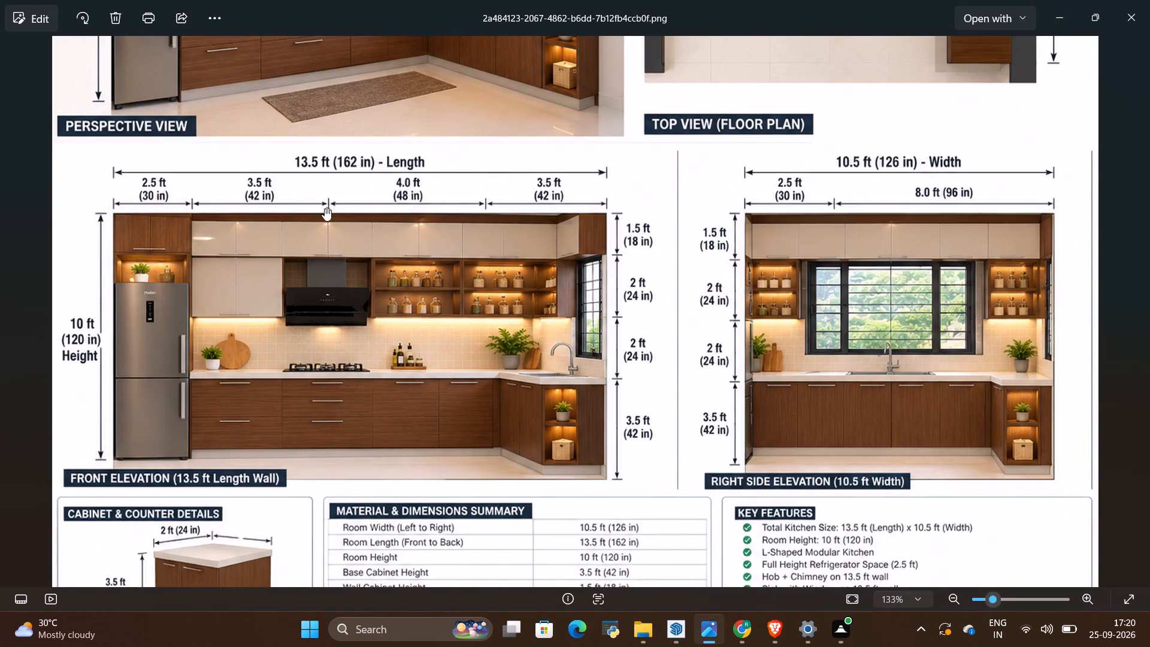
pyautogui.hotkey('alt', 'Tab')
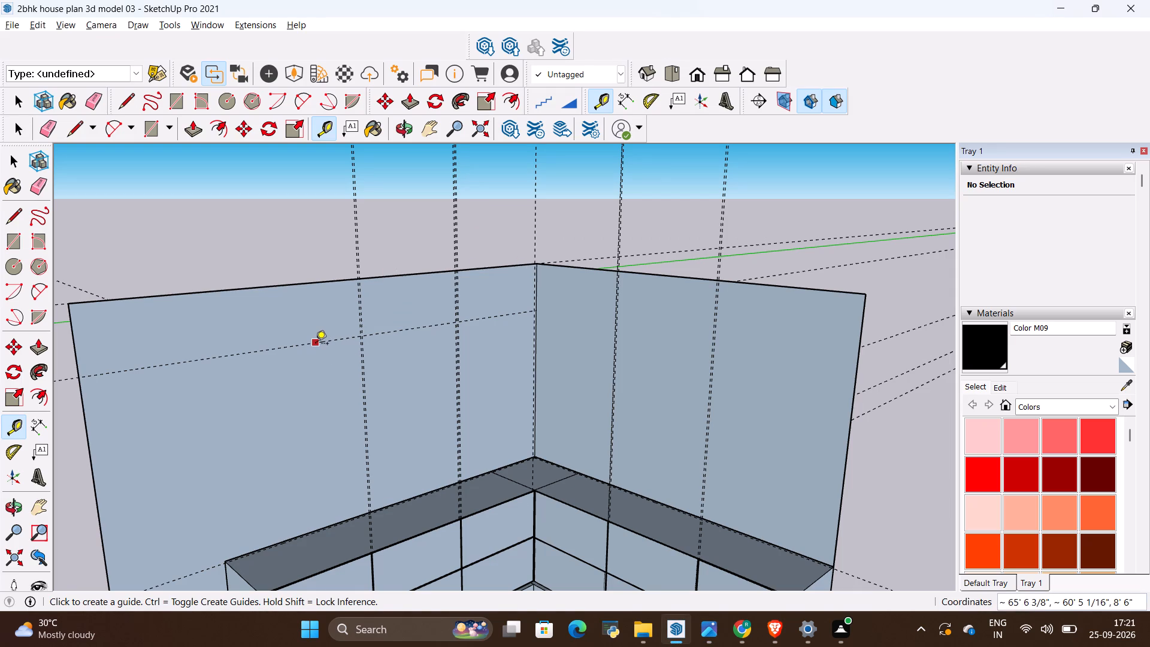
pyautogui.click(316, 344)
pyautogui.press('BackSpace')
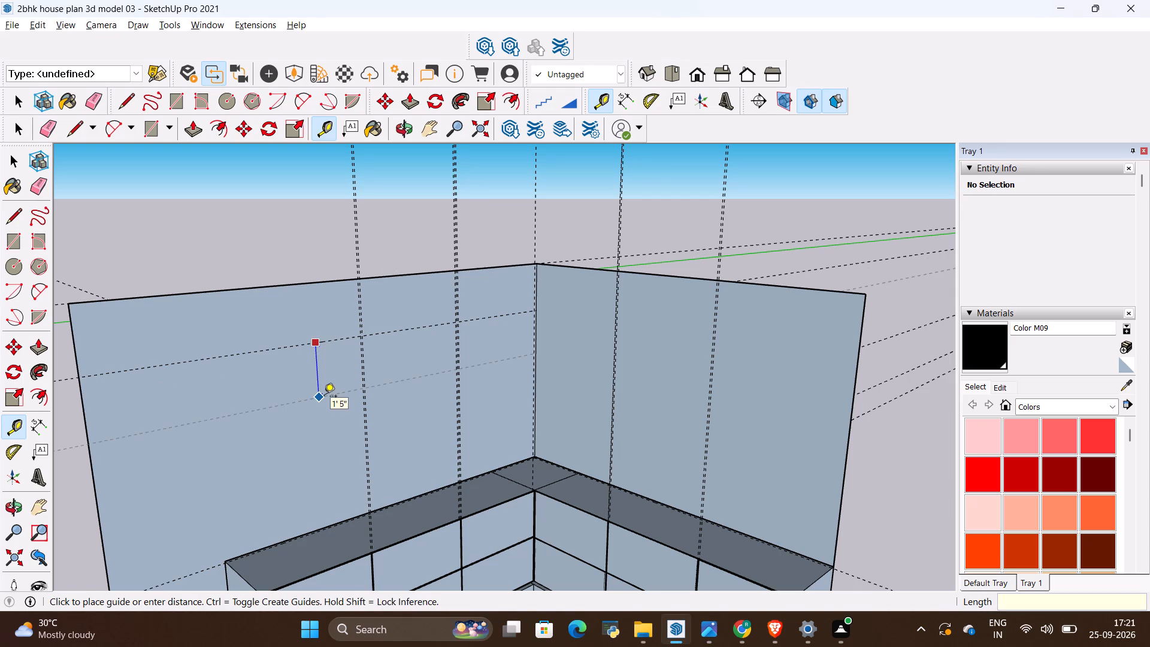
pyautogui.write("2'")
pyautogui.press('Return')
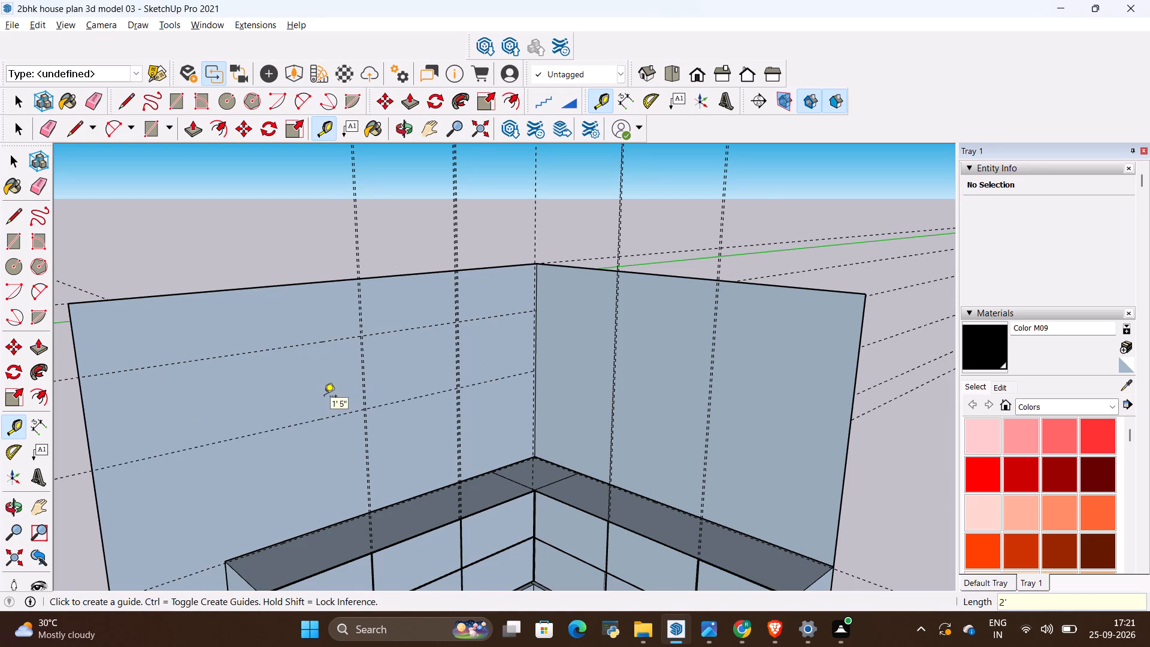
# Examine the front elevation in the reference image for the upper cabinet, chimney and open shelf layout, comparing it with the model.
pyautogui.hotkey('alt', 'Tab')
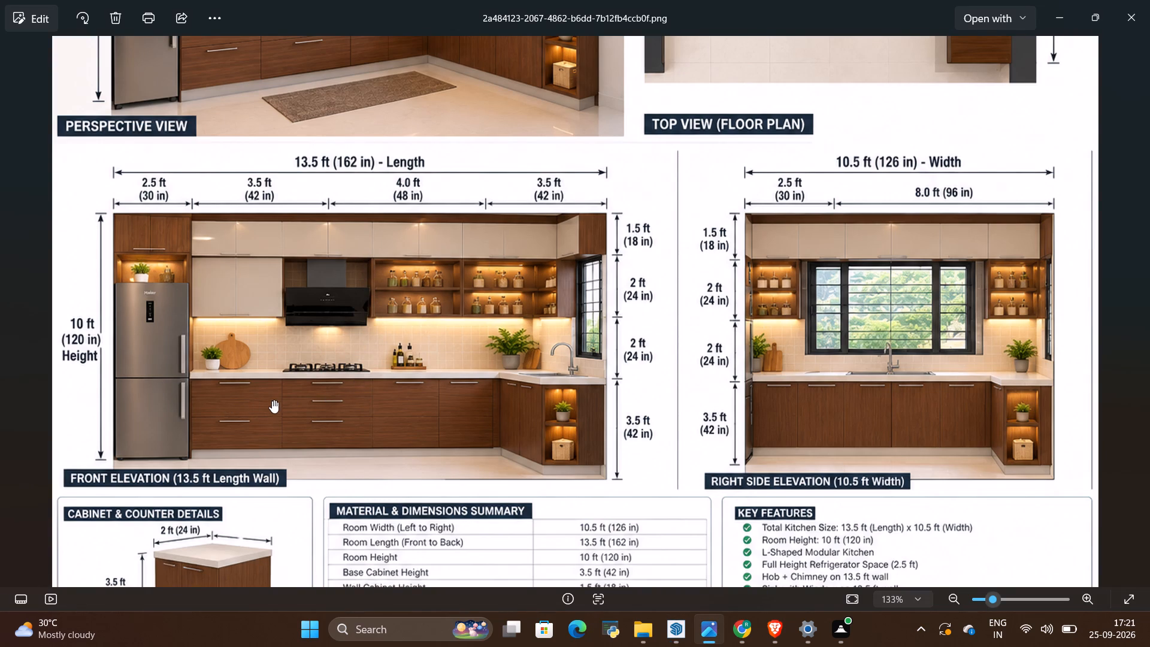
pyautogui.hotkey('alt', 'Tab')
pyautogui.hotkey('alt', 'Tab')
pyautogui.scroll(1, 237, 290)
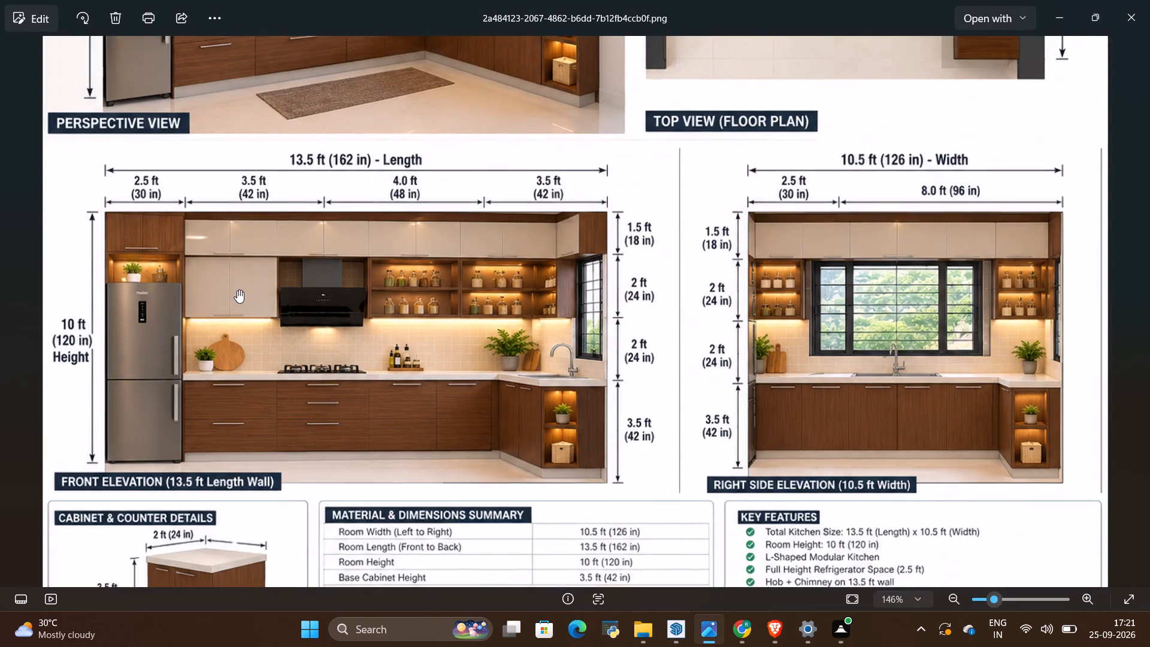
pyautogui.scroll(2, 228, 278)
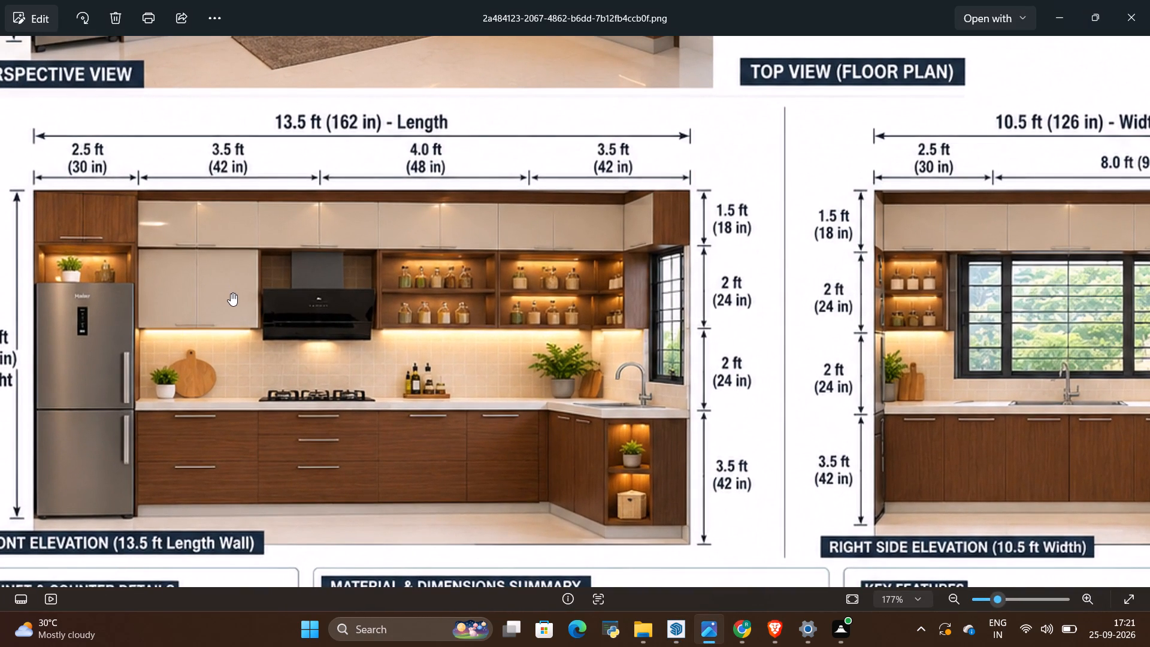
pyautogui.hotkey('alt', 'Tab')
pyautogui.hotkey('alt', 'Tab')
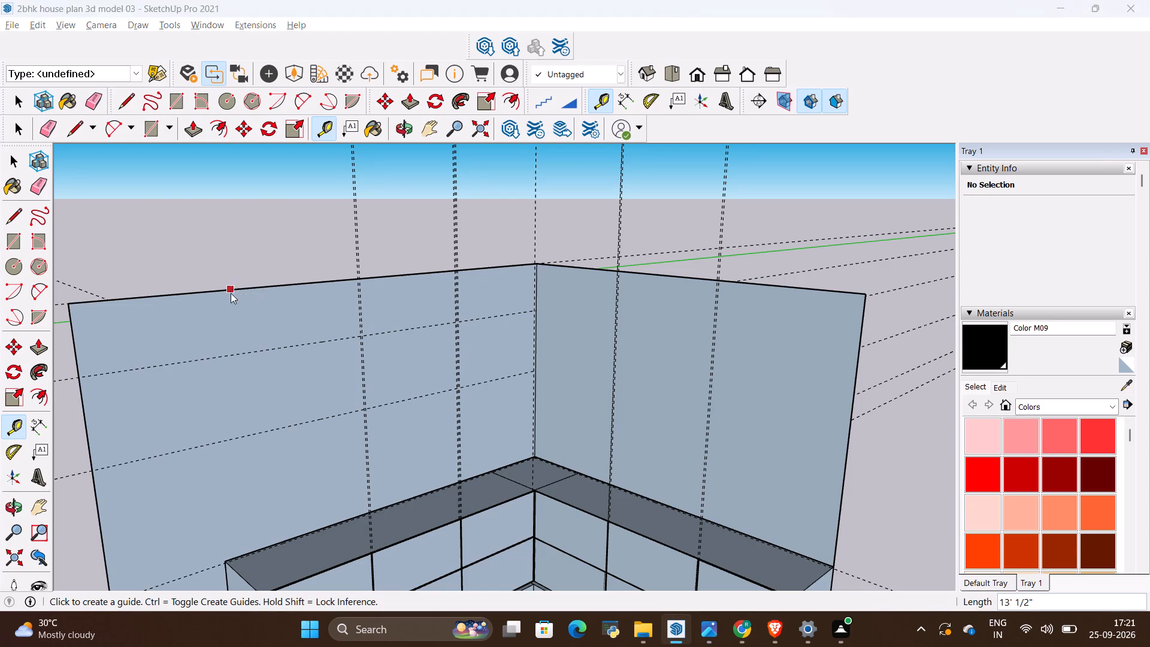
pyautogui.hotkey('alt', 'Tab')
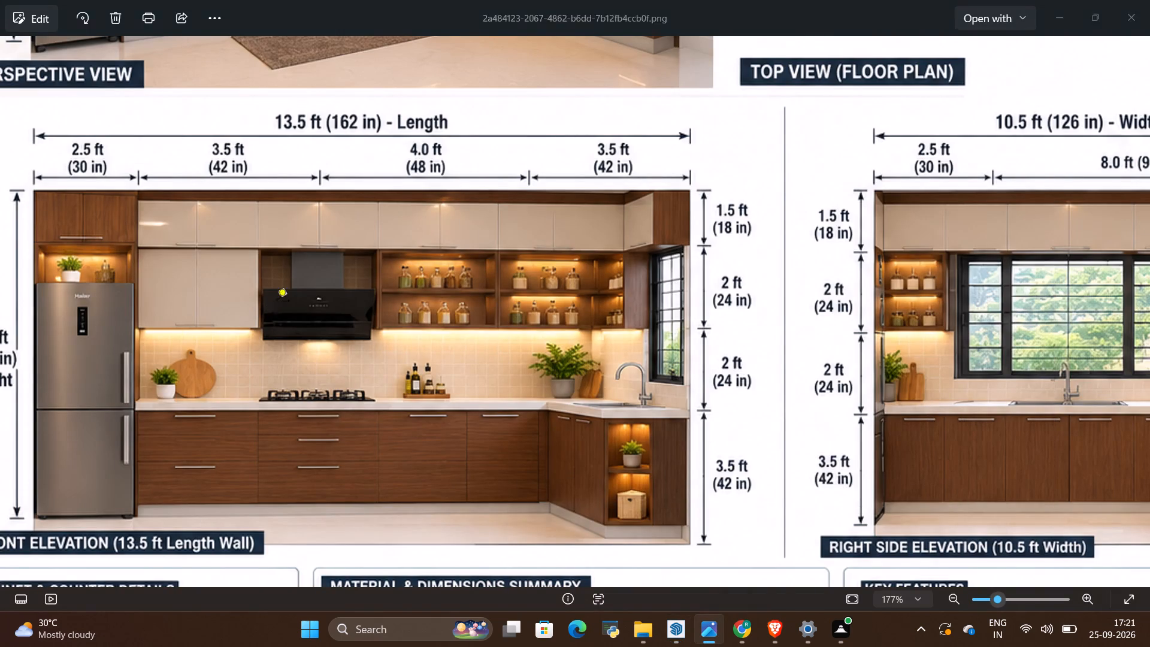
pyautogui.scroll(-3, 326, 326)
pyautogui.hotkey('alt', 'Tab')
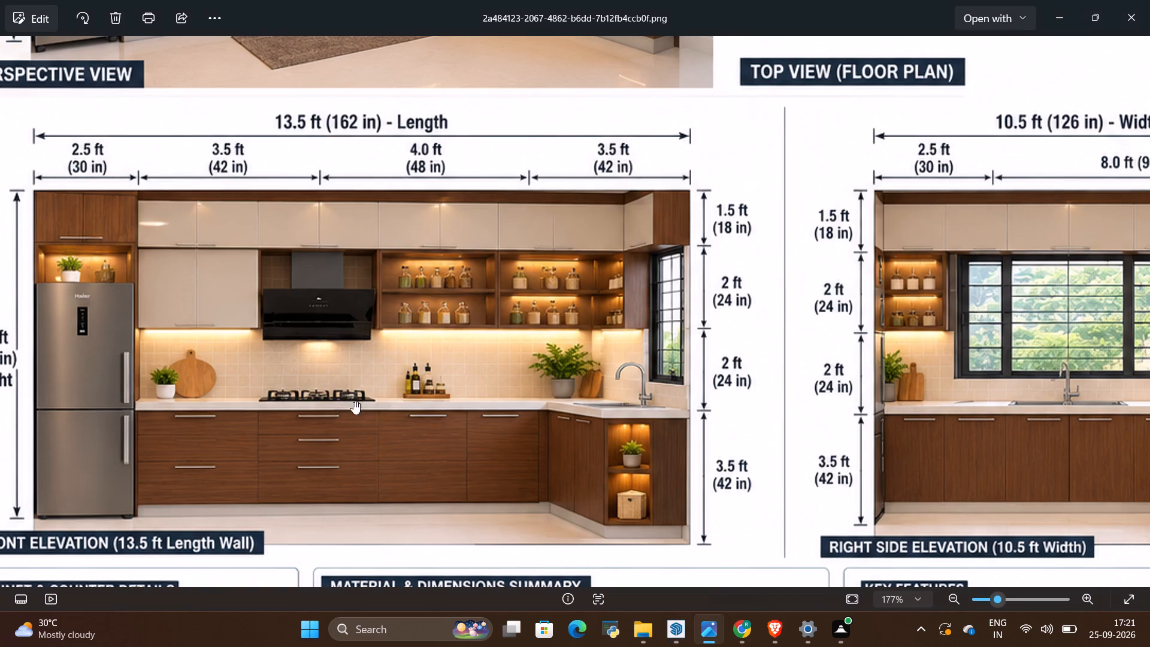
pyautogui.scroll(-3, 303, 403)
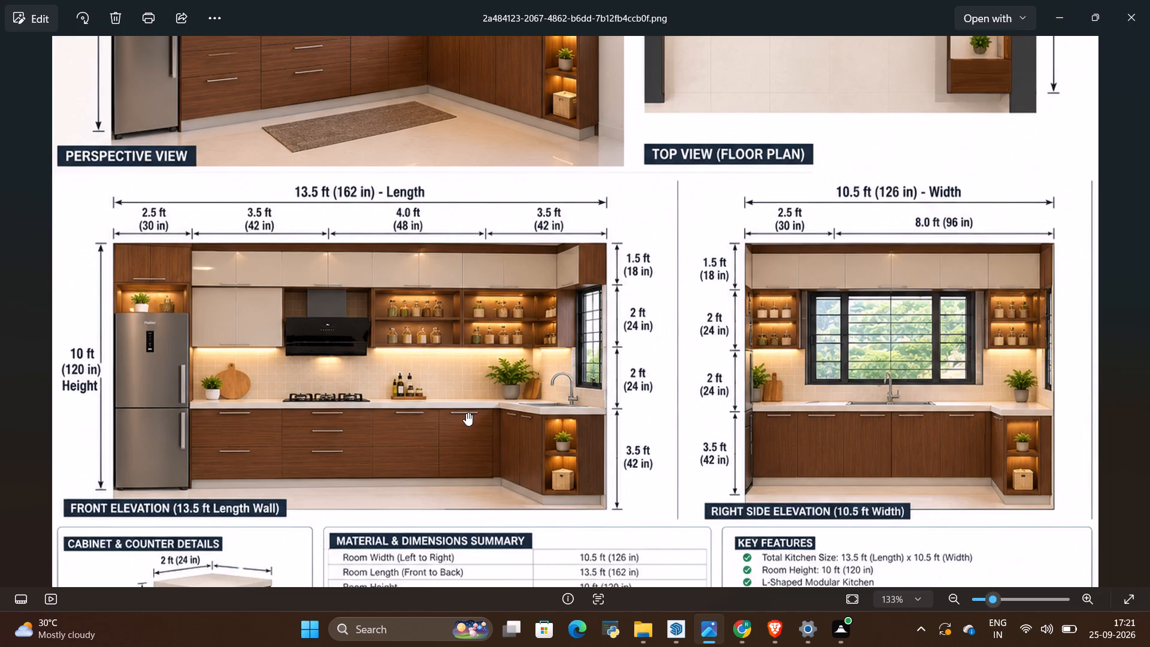
pyautogui.scroll(-4, 529, 428)
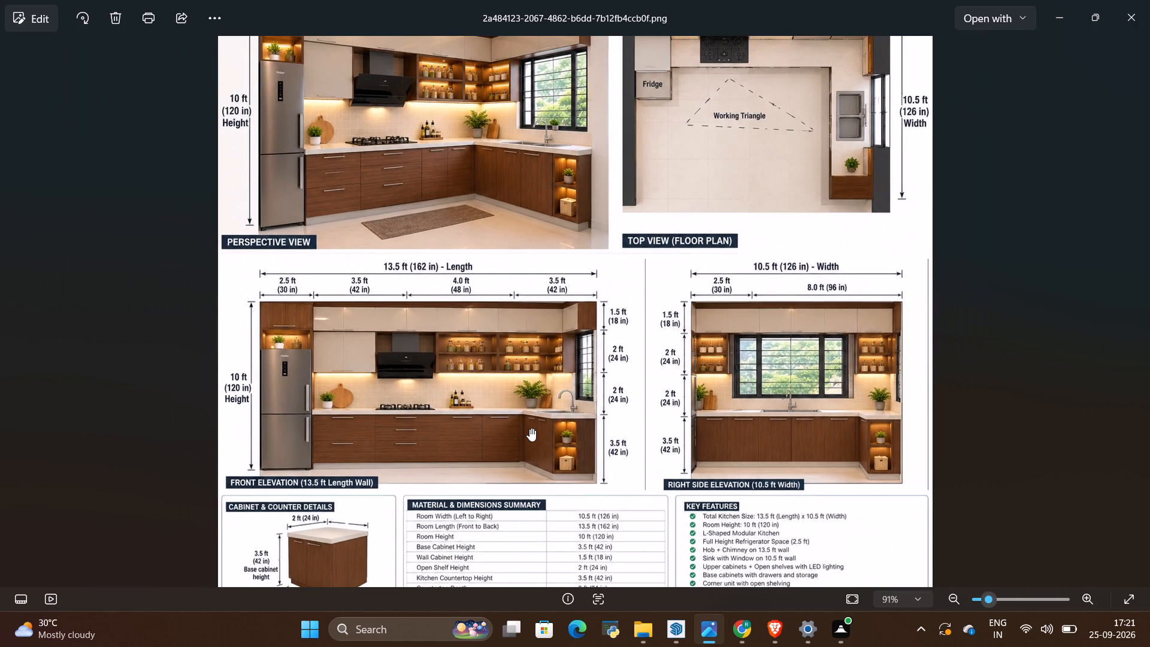
pyautogui.hotkey('alt', 'Tab')
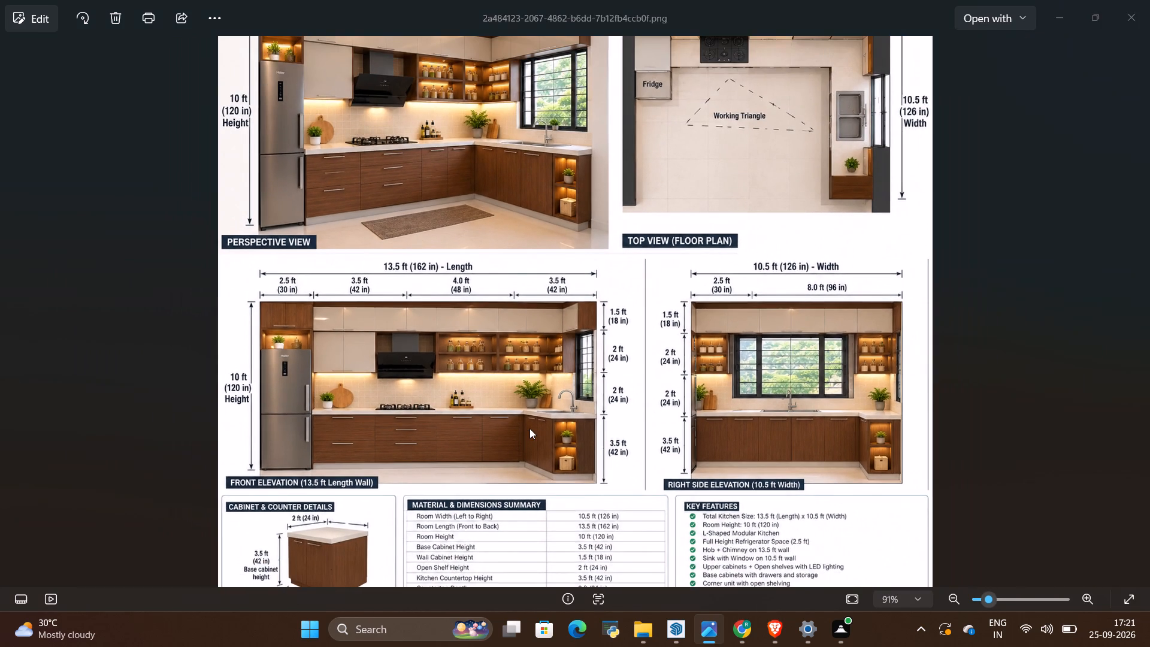
pyautogui.hotkey('alt', 'Tab')
pyautogui.scroll(8, 187, 358)
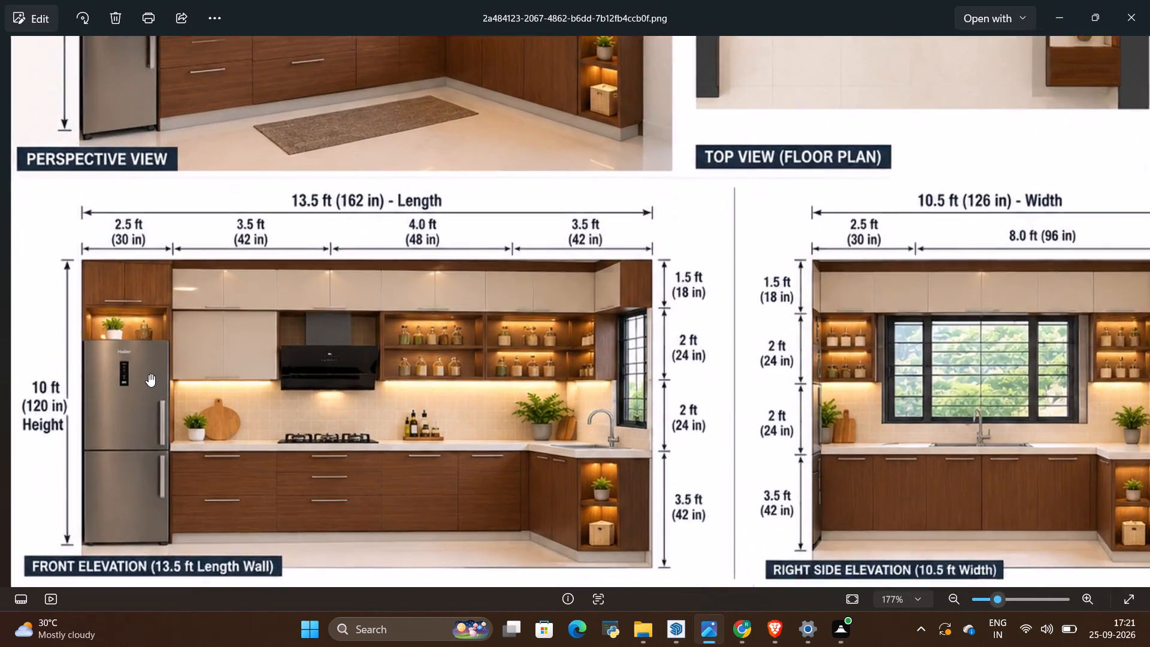
pyautogui.scroll(4, 146, 385)
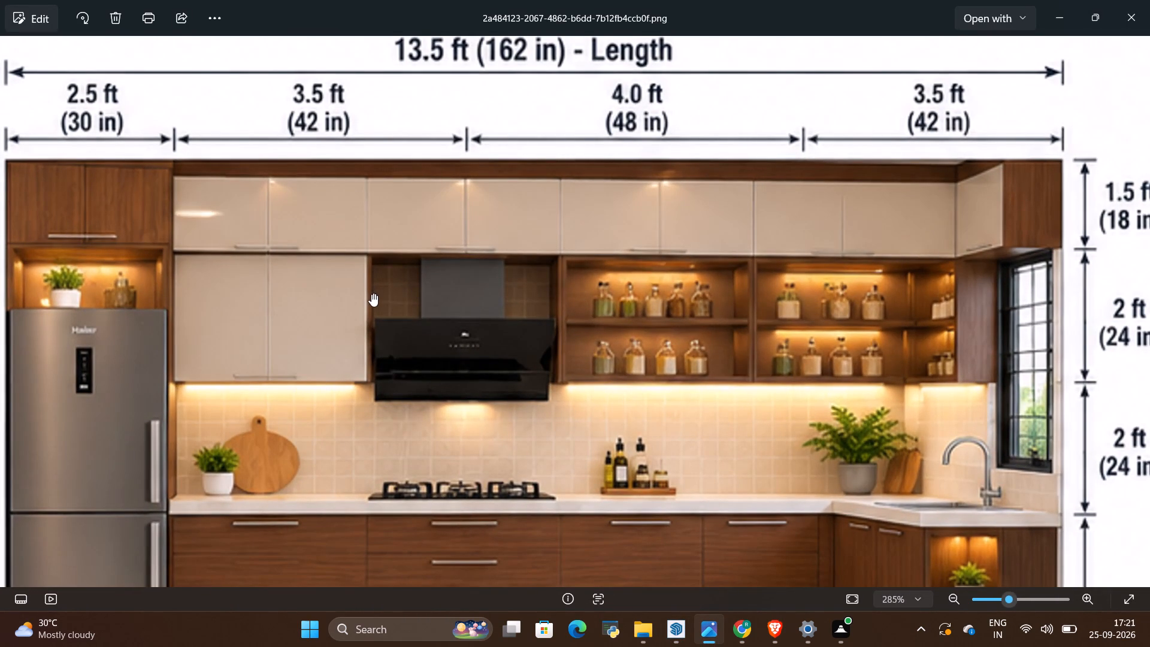
pyautogui.hotkey('alt', 'Tab')
pyautogui.scroll(-2, 434, 353)
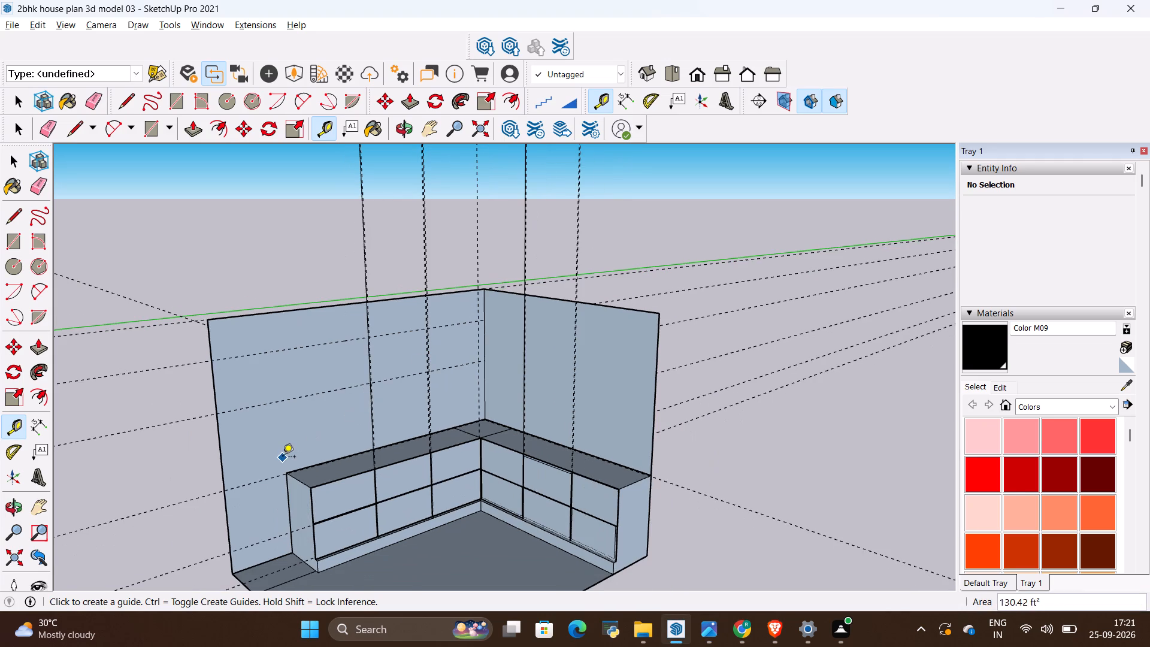
pyautogui.hotkey('alt', 'Tab')
pyautogui.scroll(-2, 304, 404)
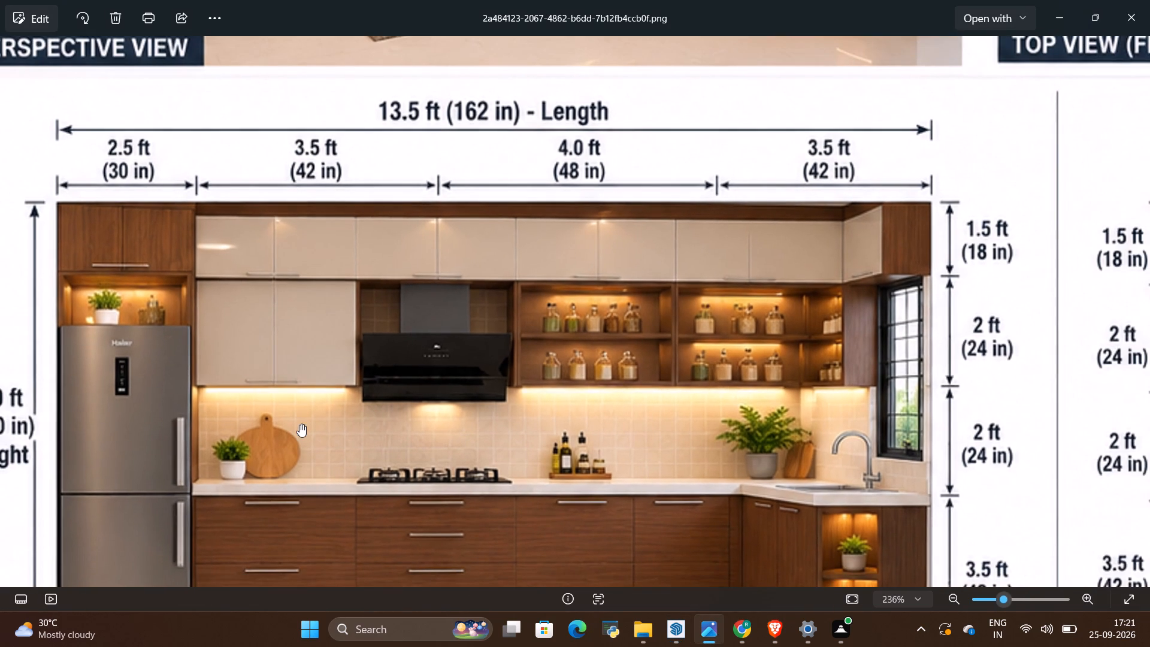
pyautogui.hotkey('alt', 'Tab')
# Draw a 6' 6" vertical line from the countertop's back corner at the fridge end up to the long wall's top edge.
pyautogui.press('l')
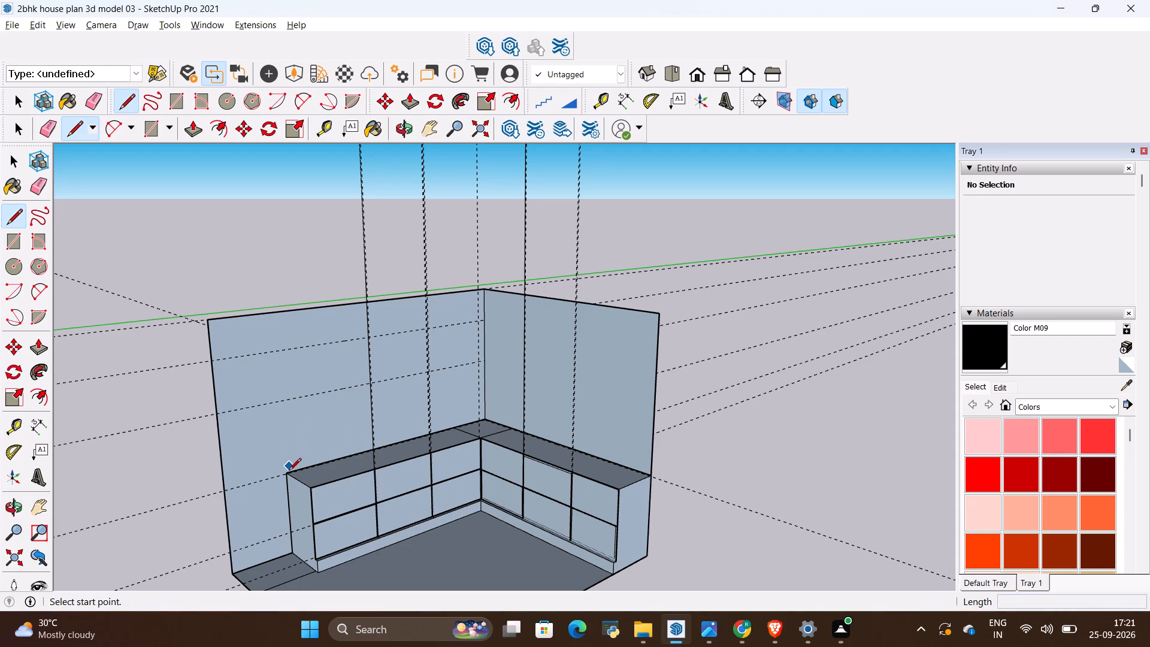
pyautogui.click(289, 471)
pyautogui.click(272, 316)
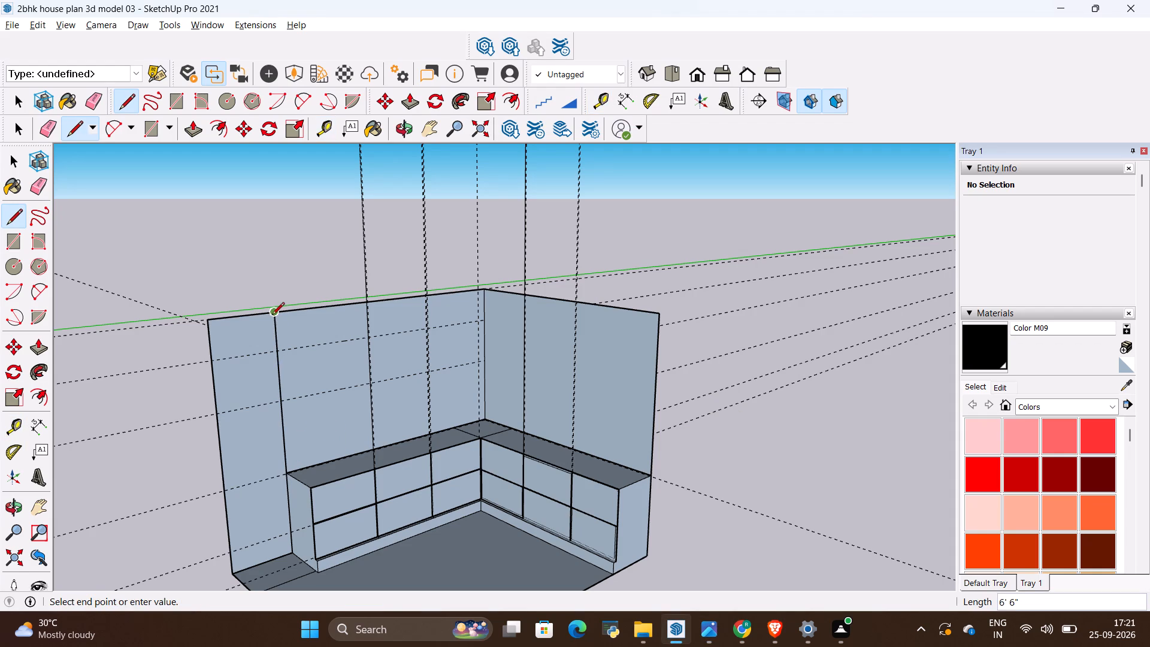
pyautogui.press('Escape')
# Draw a horizontal line about 10' 6 1/2" long on the upper guide, from the vertical line to the wall corner.
pyautogui.scroll(5, 276, 371)
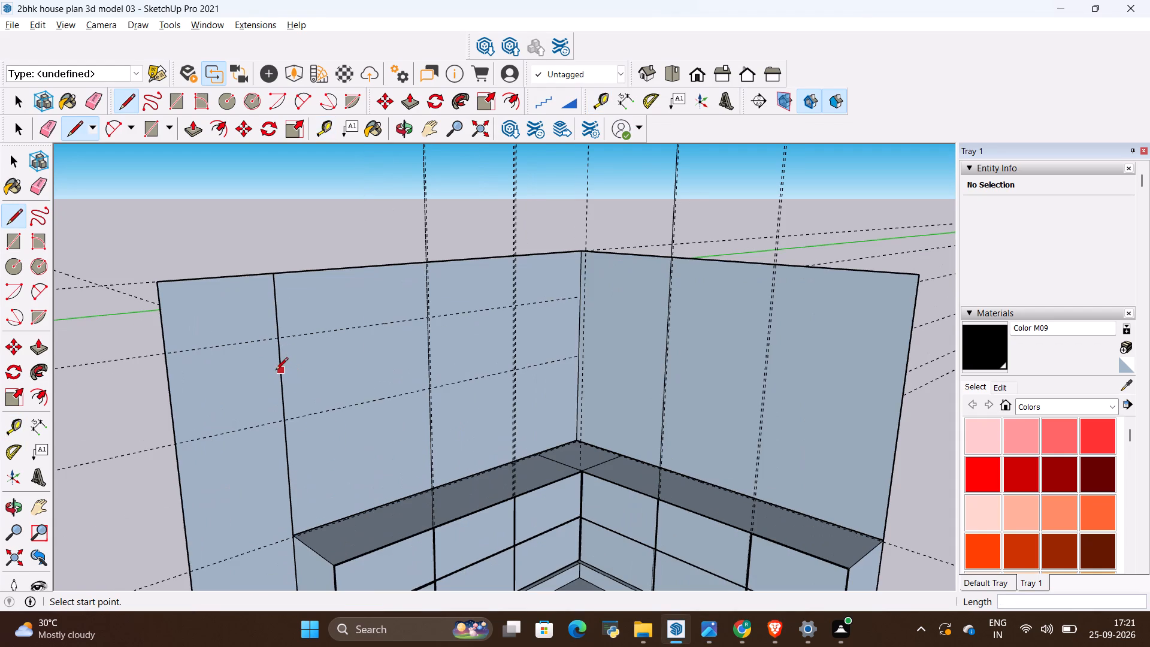
pyautogui.press('l')
pyautogui.click(282, 341)
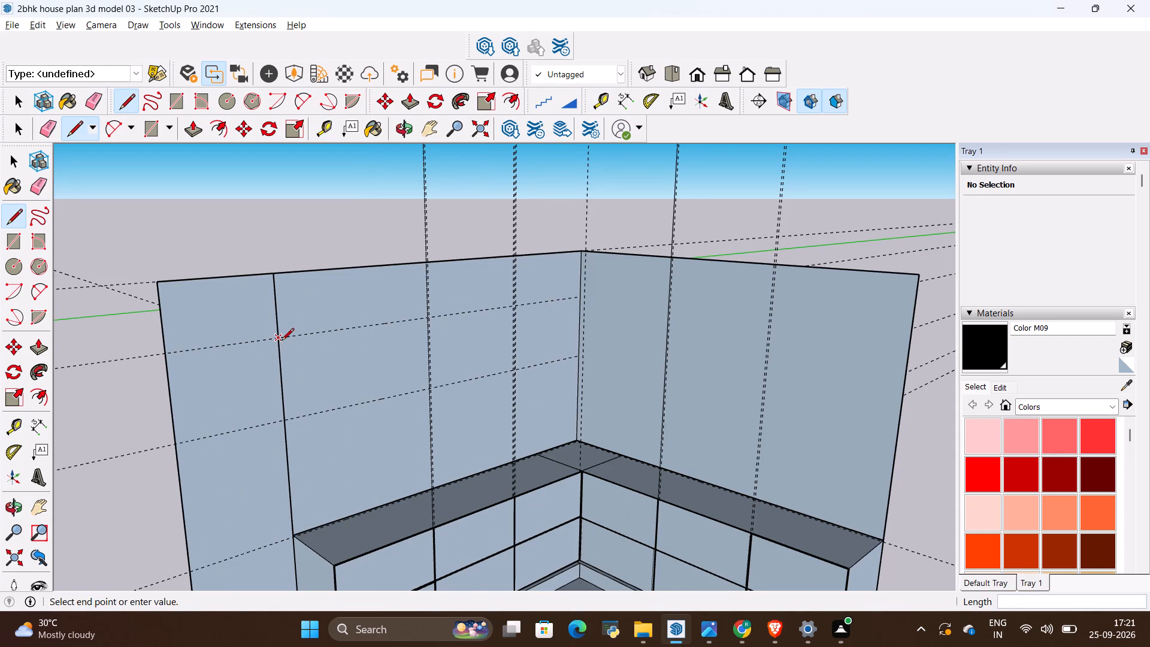
pyautogui.scroll(3, 693, 294)
pyautogui.scroll(11, 547, 300)
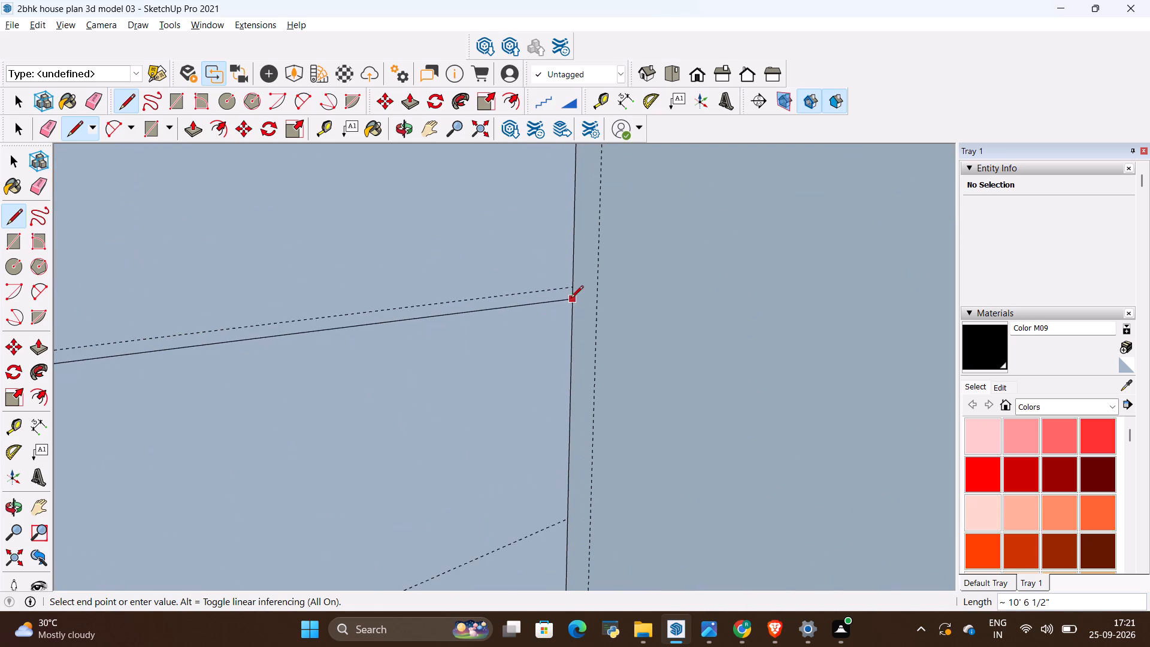
pyautogui.click(571, 293)
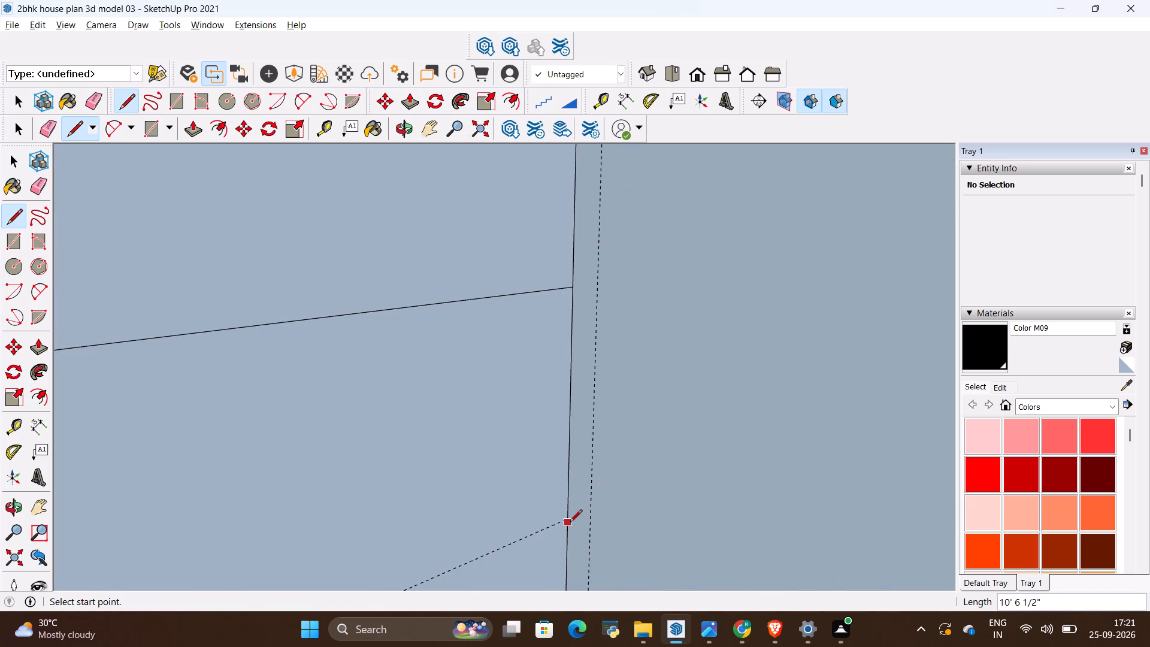
# Draw a horizontal line about 10' 6 1/2" long on the lower guide, from the wall corner to the vertical line.
pyautogui.click(570, 523)
pyautogui.scroll(-16, 600, 433)
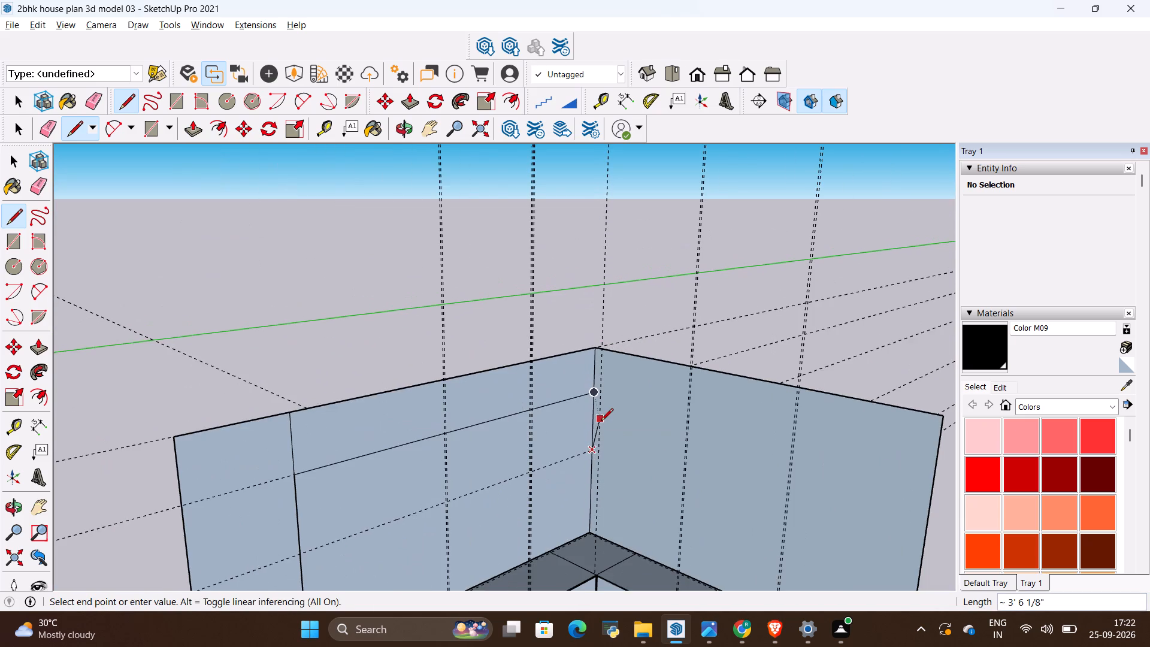
pyautogui.scroll(-2, 601, 422)
pyautogui.click(367, 531)
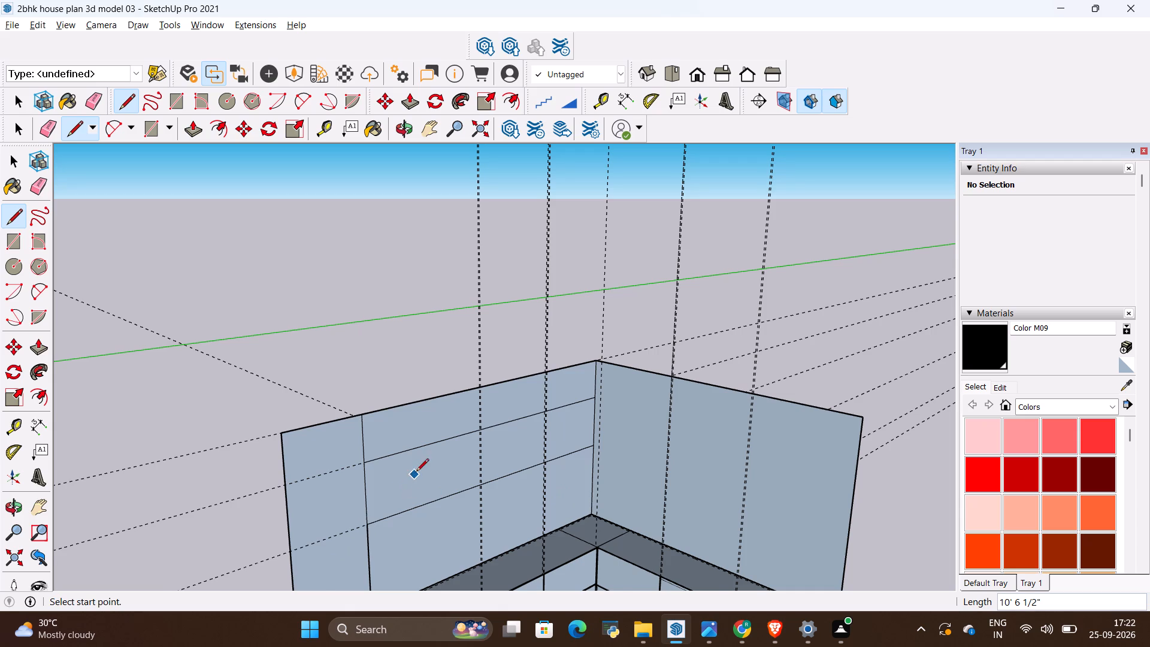
# Examine the perspective, front and right side elevations in the reference image for how the upper cabinets continue onto the window wall.
pyautogui.scroll(-3, 421, 462)
pyautogui.hotkey('alt', 'Tab')
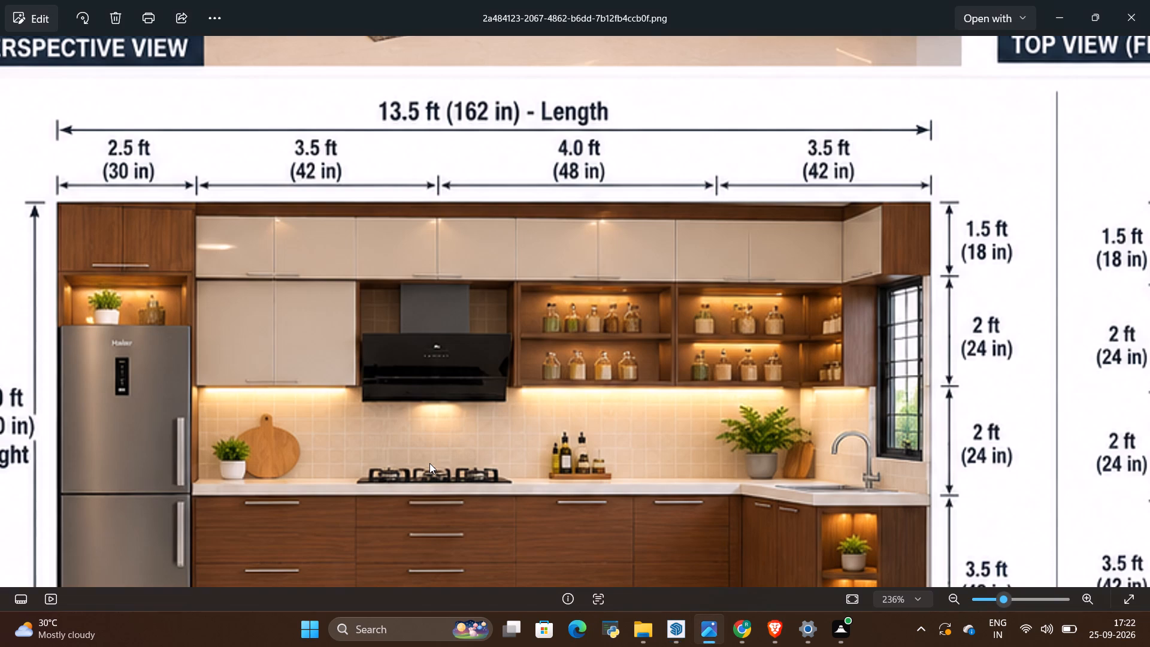
pyautogui.scroll(1, 482, 306)
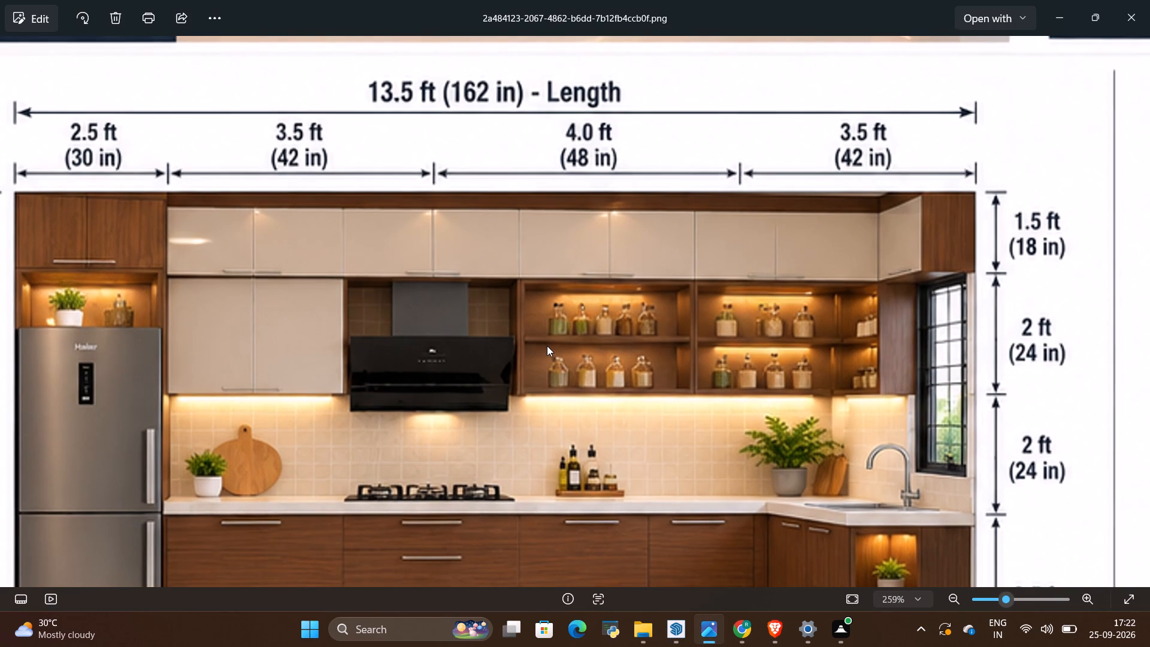
pyautogui.scroll(-8, 547, 346)
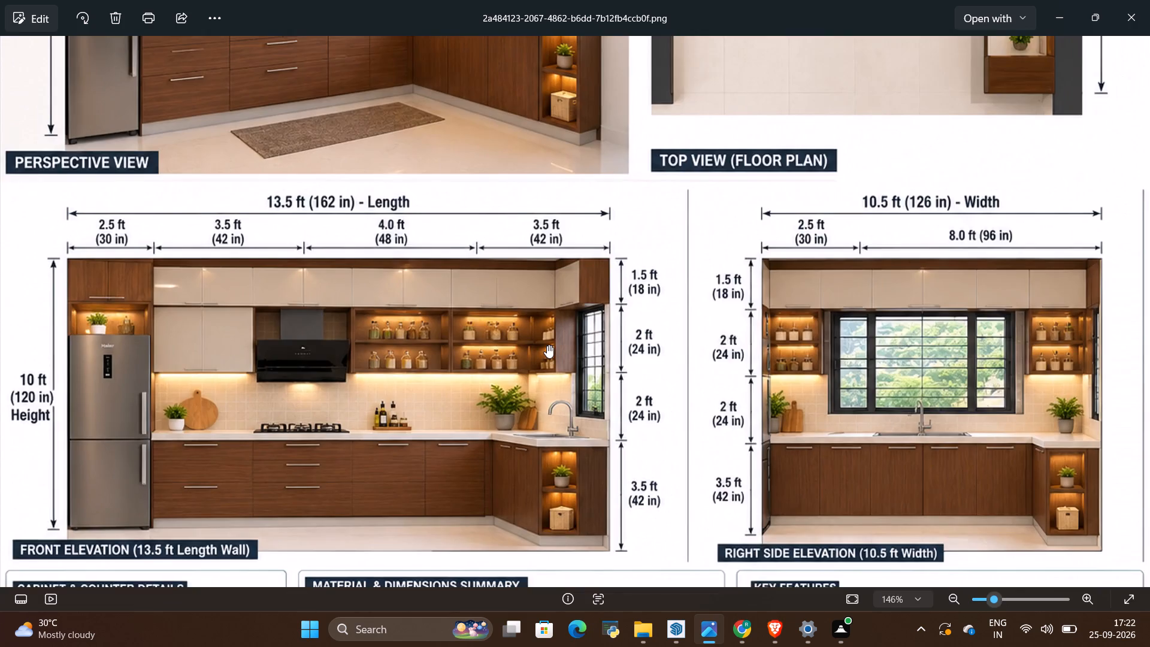
pyautogui.scroll(-5, 547, 345)
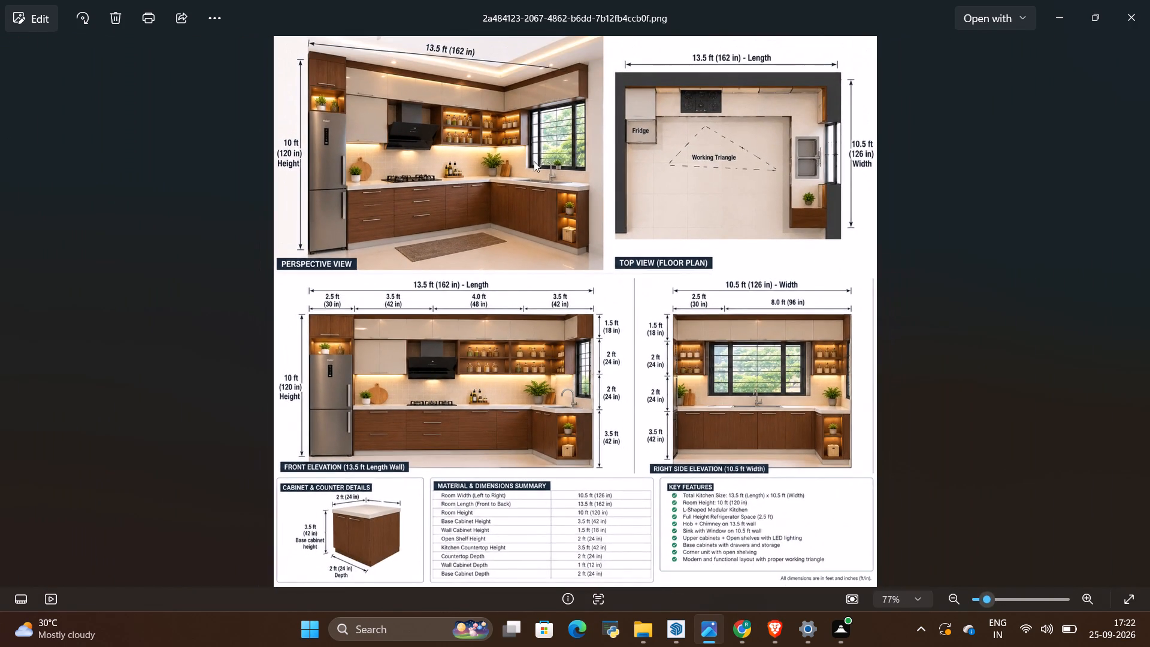
pyautogui.scroll(8, 512, 112)
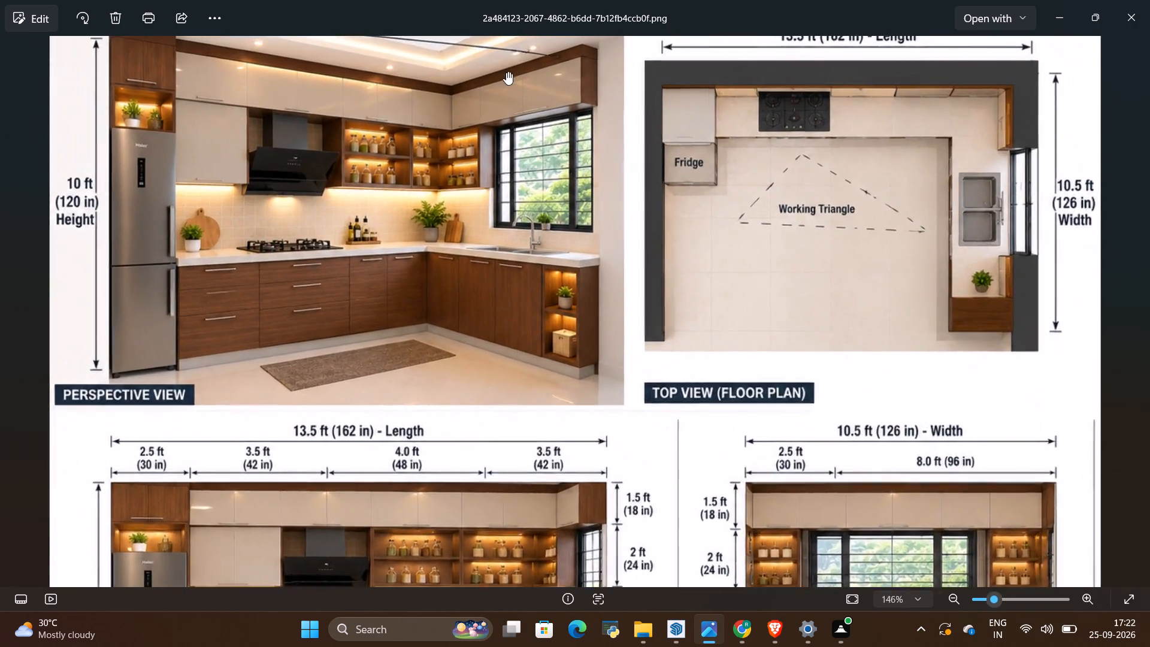
pyautogui.scroll(1, 506, 72)
pyautogui.scroll(-8, 494, 131)
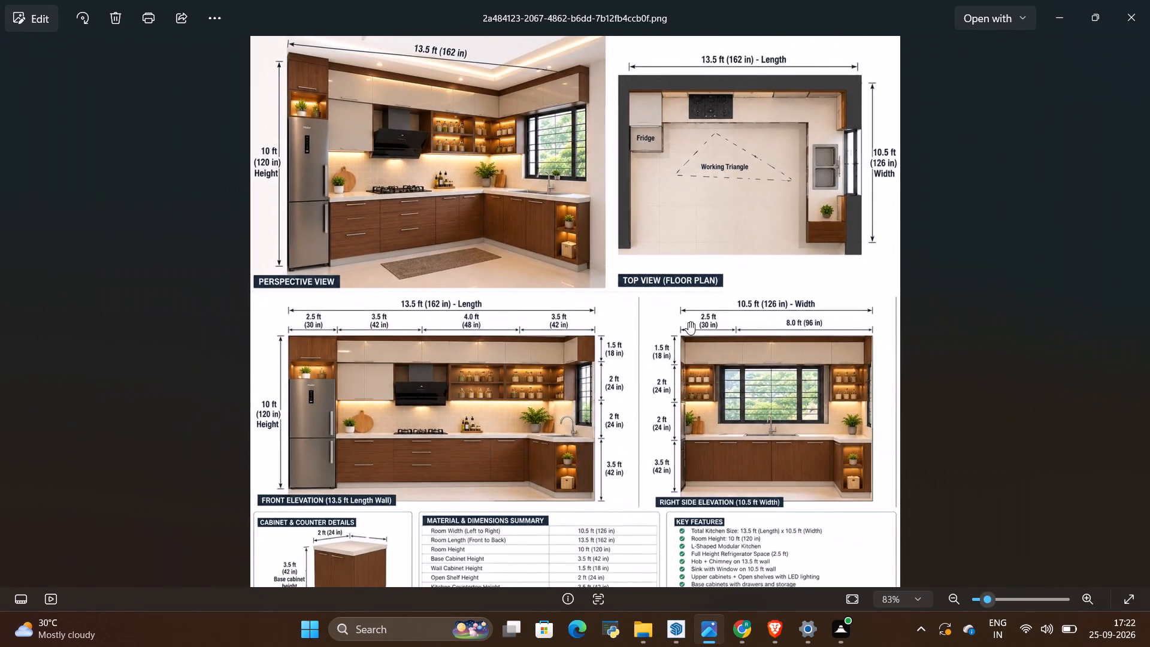
pyautogui.scroll(7, 715, 358)
pyautogui.scroll(3, 803, 304)
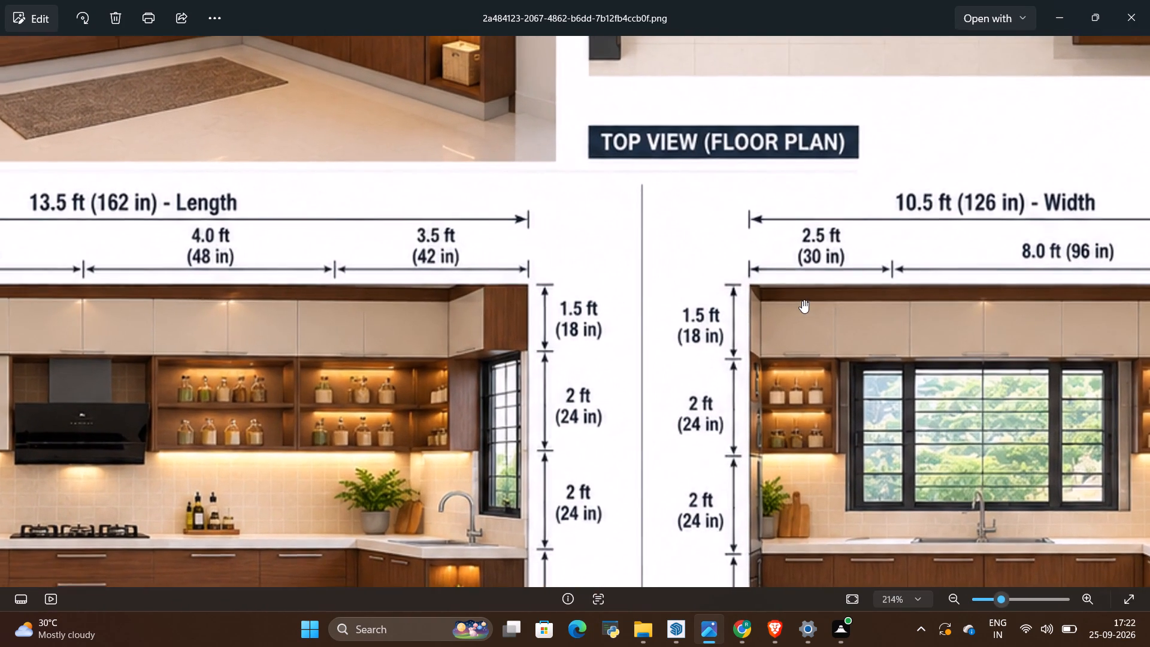
pyautogui.hotkey('alt', 'Tab')
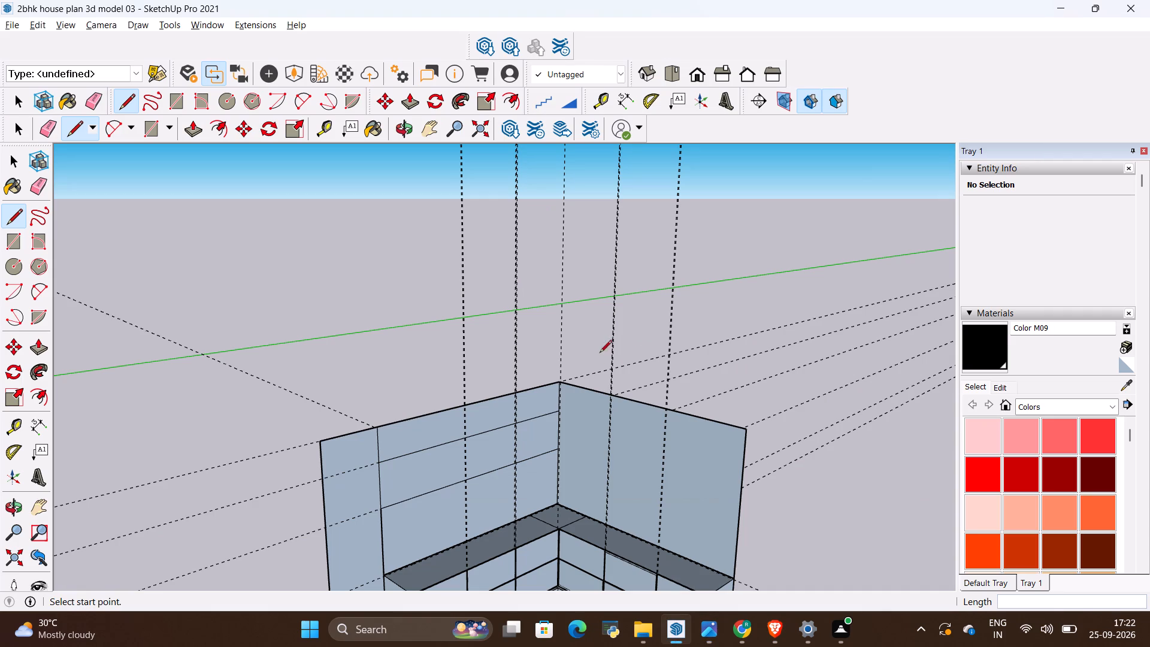
# Draw a line about 10' 1/2" long across the short wall, from the upper line's corner end to the wall's outer edge.
pyautogui.click(555, 413)
pyautogui.click(741, 462)
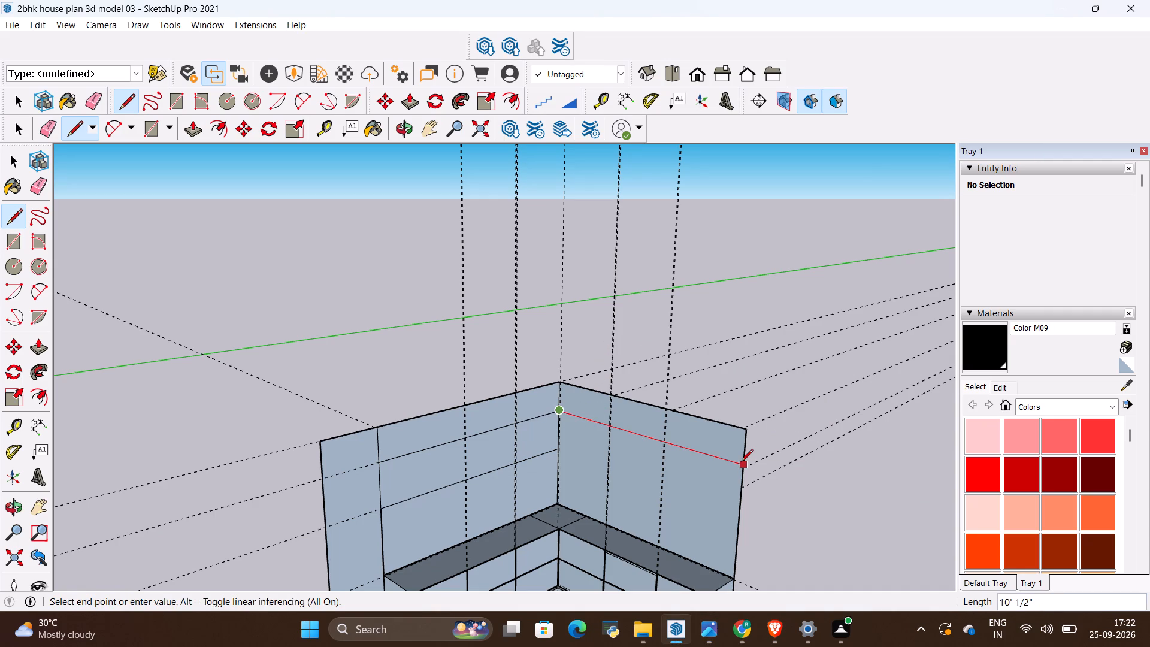
# Examine the right side elevation in the reference image for the open shelf and window layout beneath the upper cabinets.
pyautogui.hotkey('alt', 'Tab')
pyautogui.scroll(-4, 685, 403)
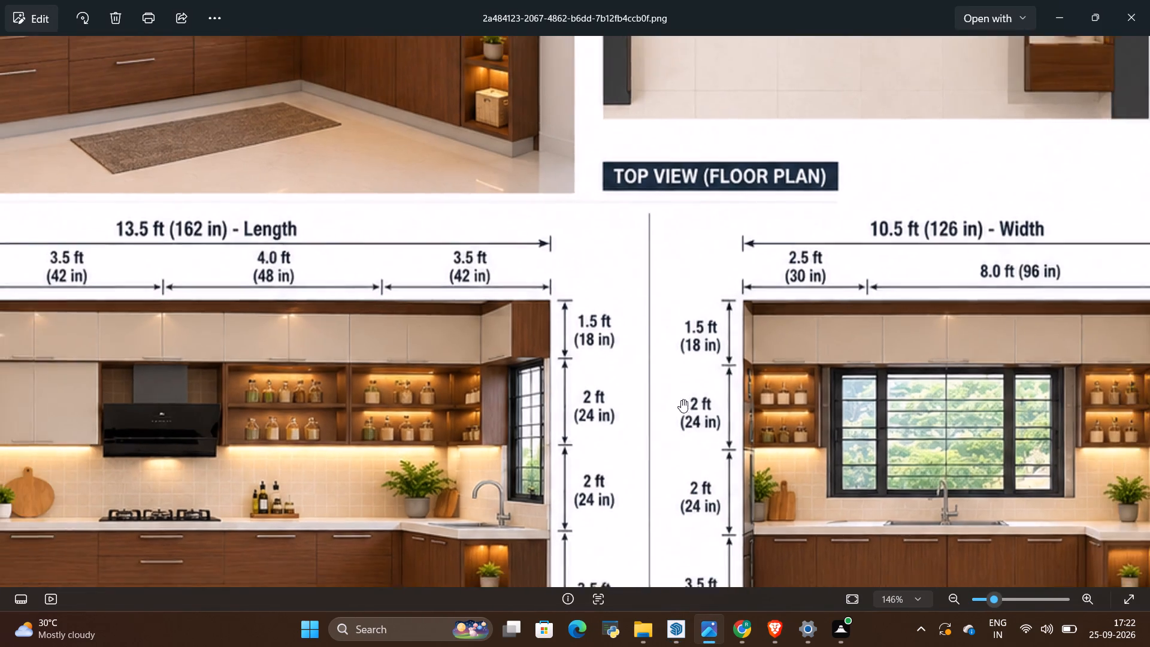
pyautogui.scroll(4, 811, 430)
pyautogui.scroll(-2, 809, 436)
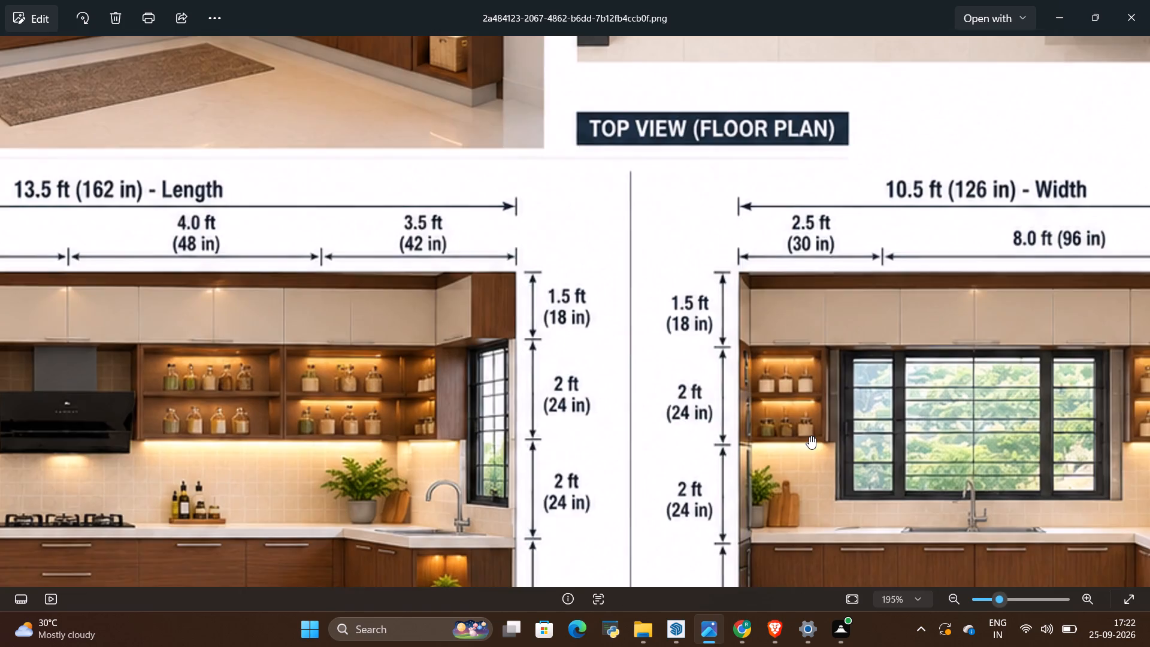
pyautogui.scroll(-2, 809, 436)
pyautogui.scroll(-4, 643, 425)
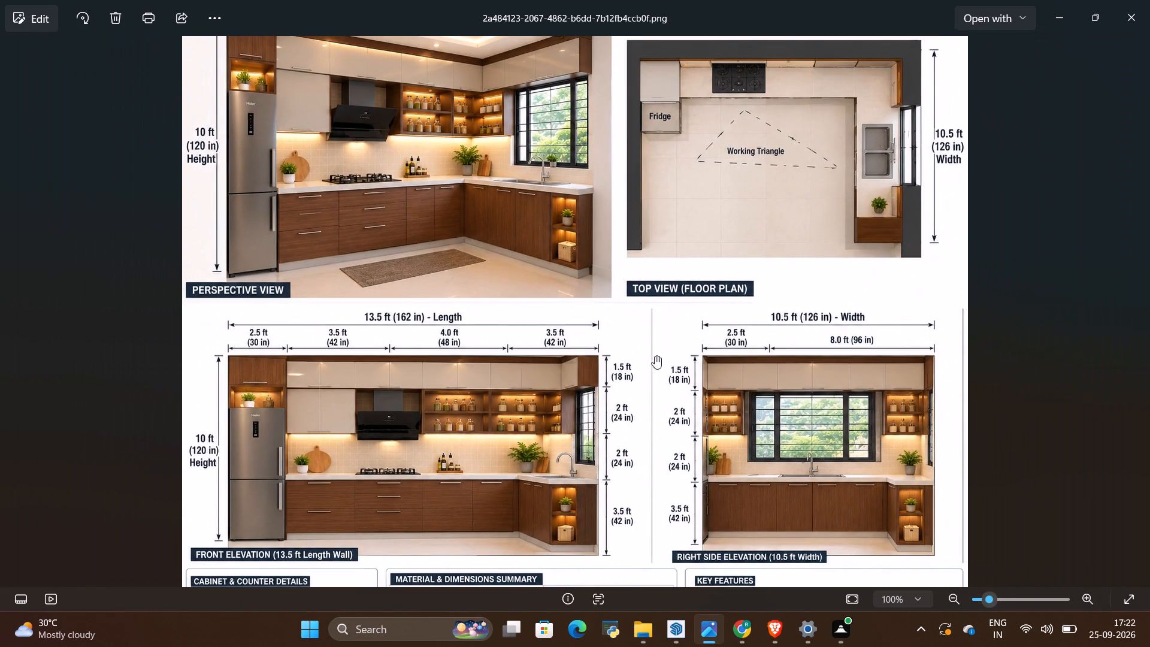
pyautogui.scroll(6, 746, 422)
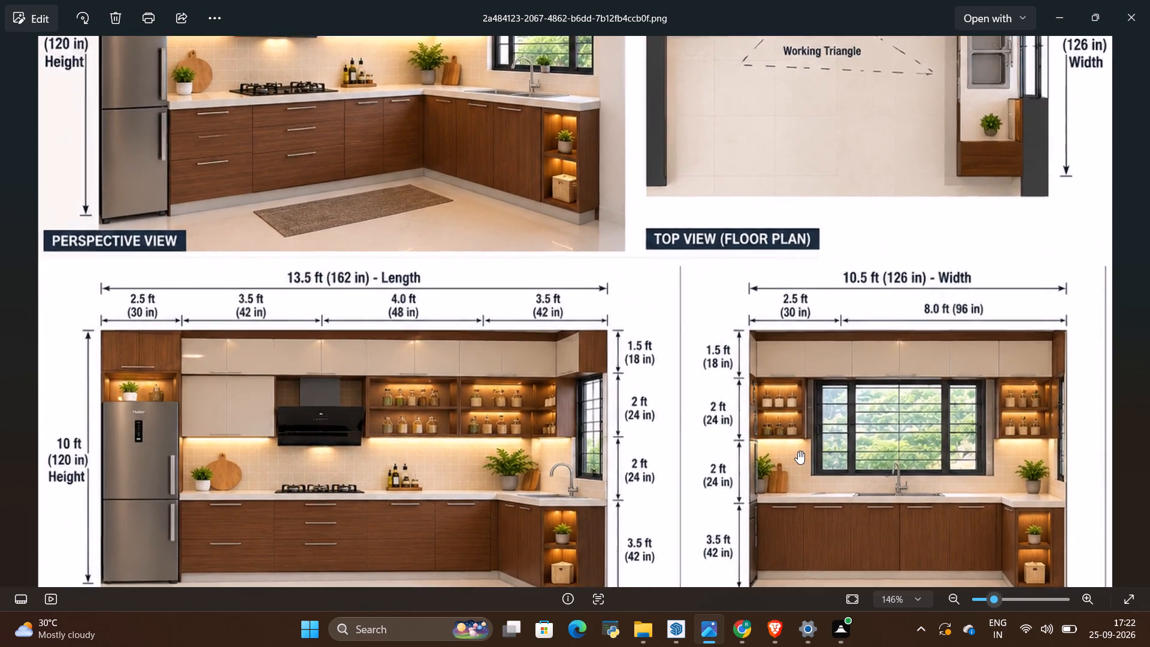
pyautogui.scroll(4, 798, 451)
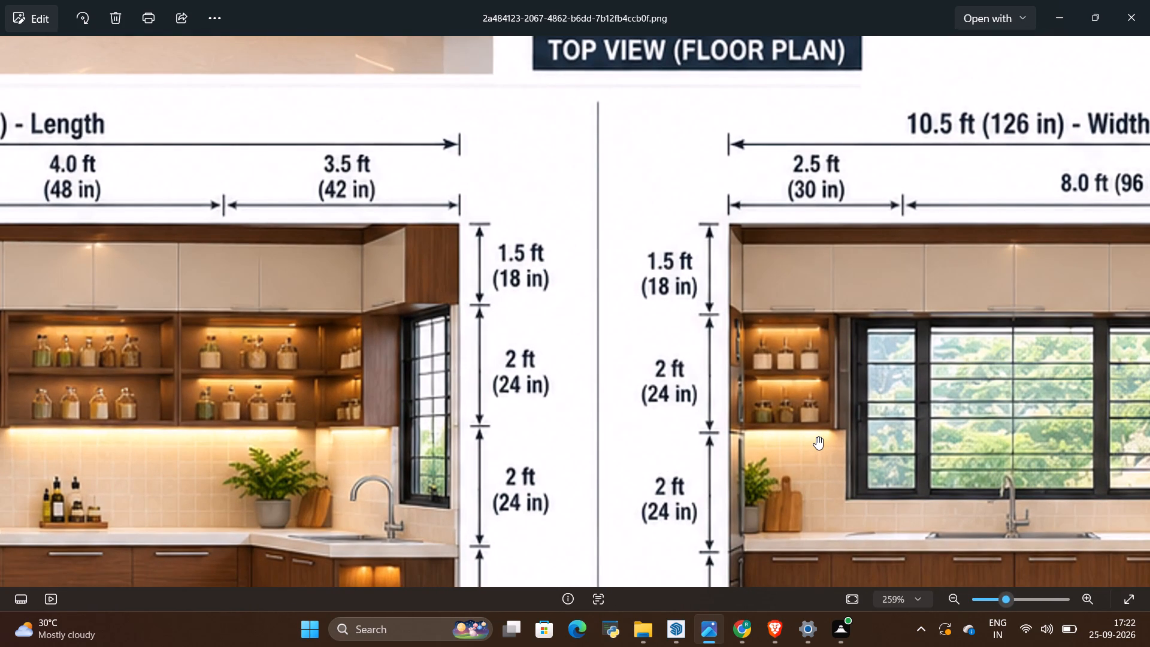
pyautogui.hotkey('alt', 'Tab')
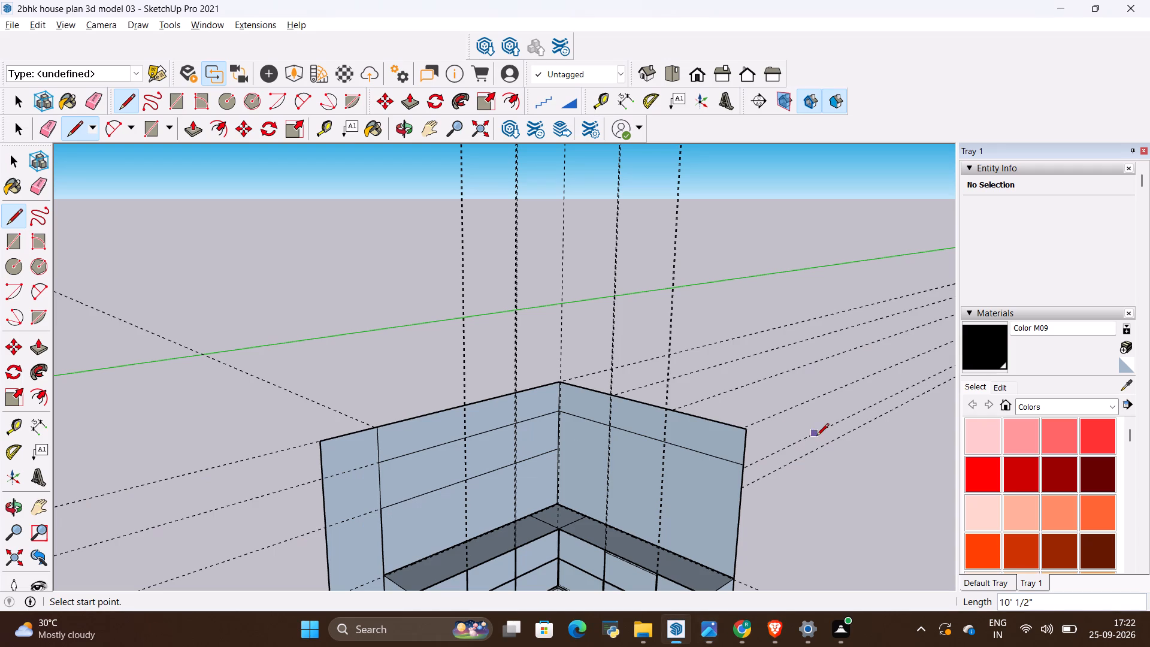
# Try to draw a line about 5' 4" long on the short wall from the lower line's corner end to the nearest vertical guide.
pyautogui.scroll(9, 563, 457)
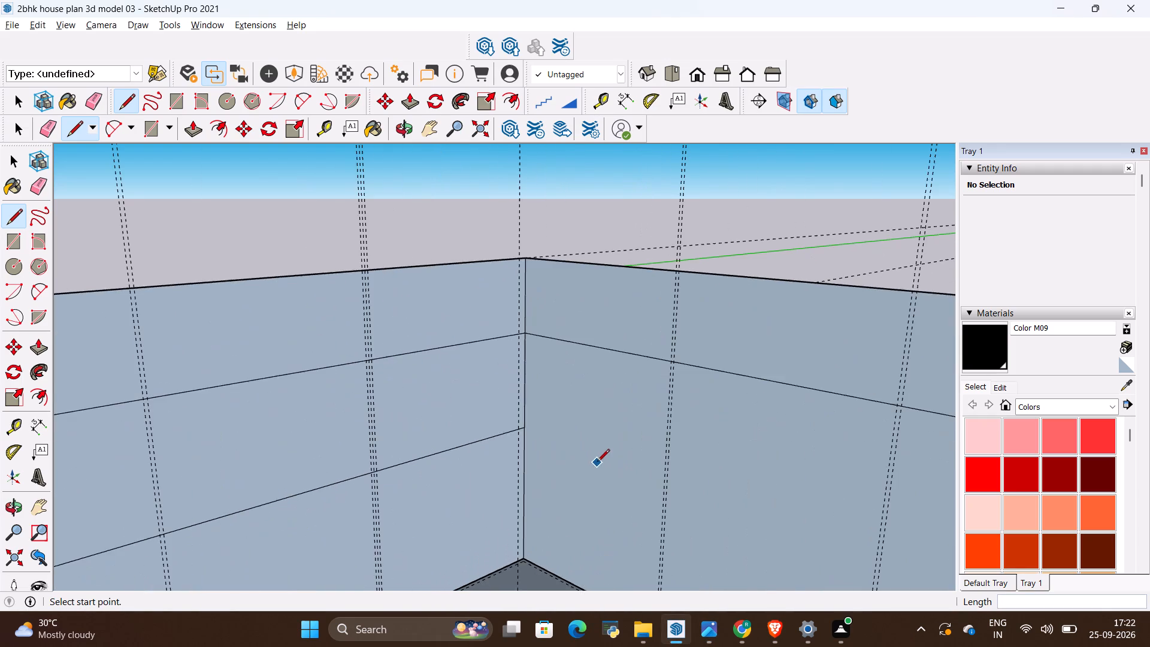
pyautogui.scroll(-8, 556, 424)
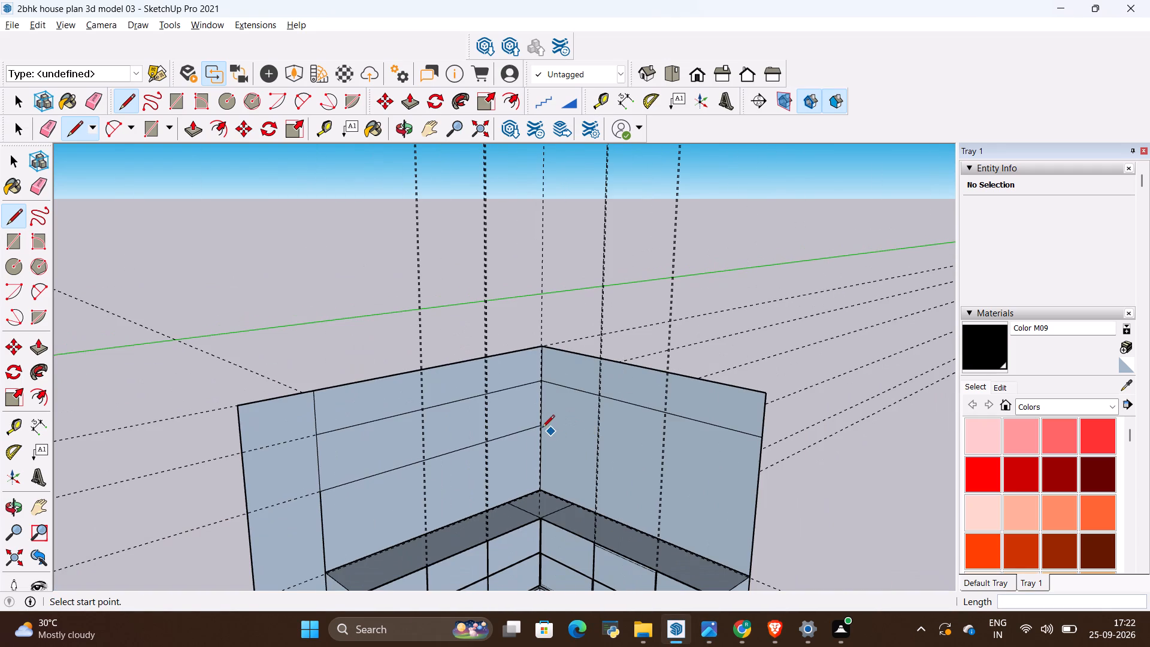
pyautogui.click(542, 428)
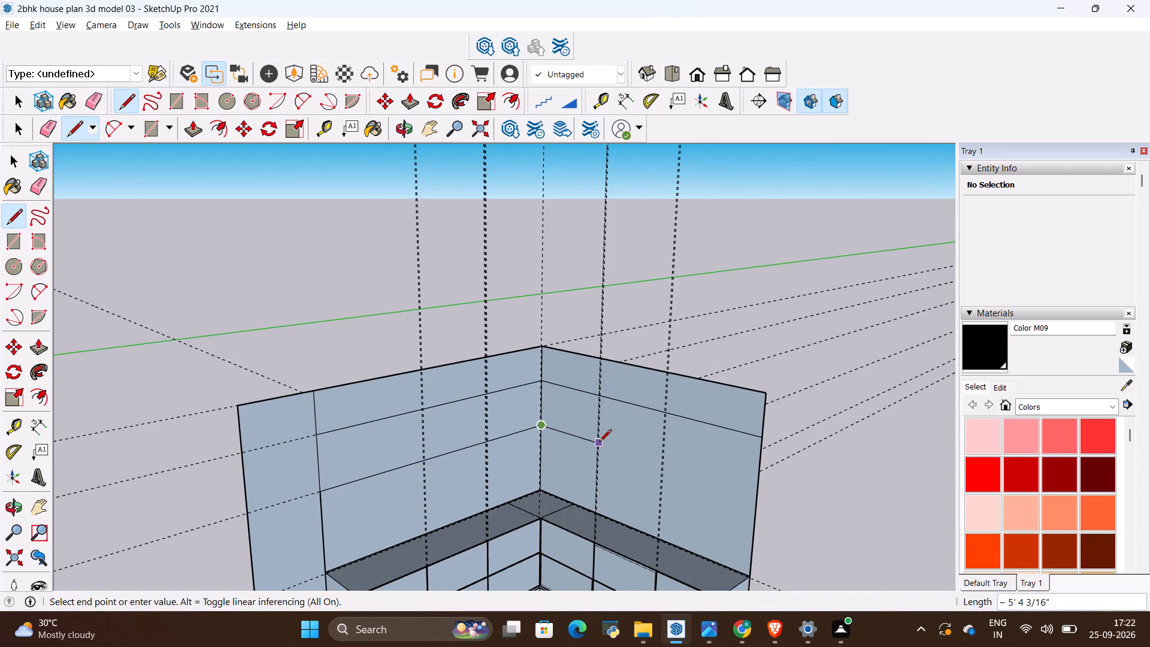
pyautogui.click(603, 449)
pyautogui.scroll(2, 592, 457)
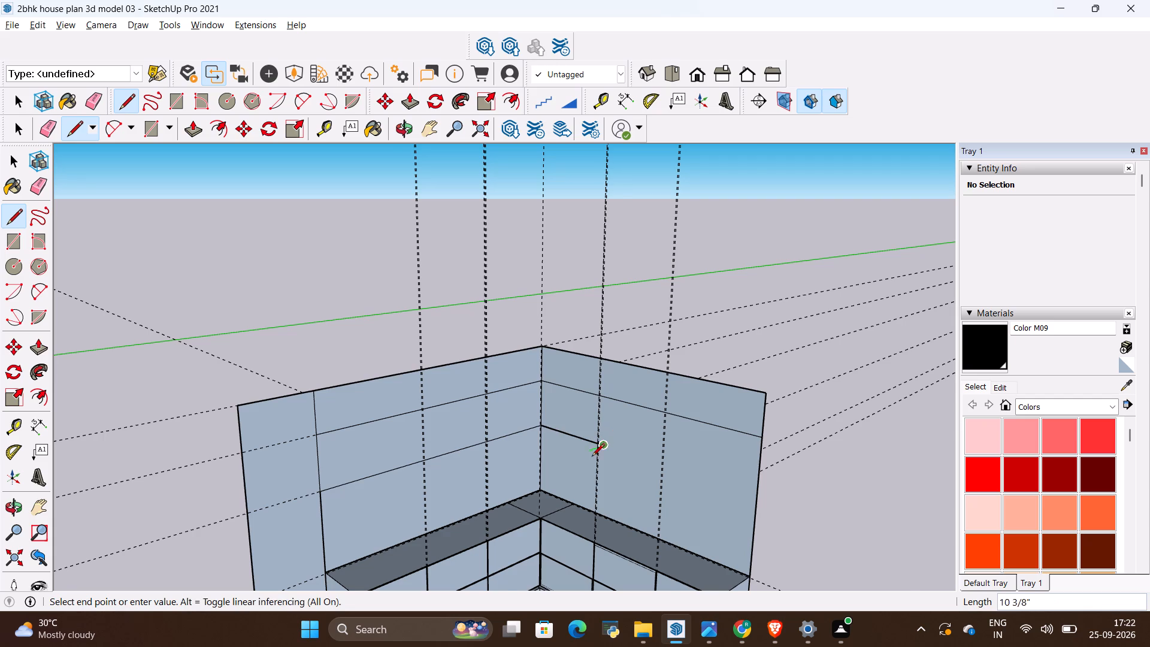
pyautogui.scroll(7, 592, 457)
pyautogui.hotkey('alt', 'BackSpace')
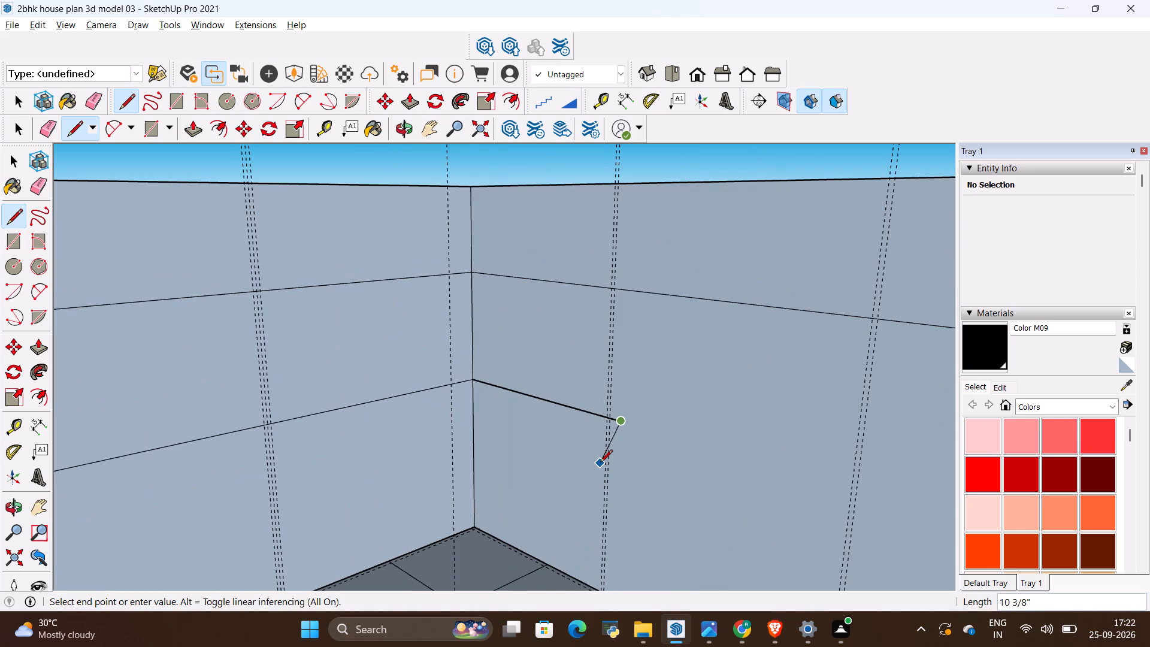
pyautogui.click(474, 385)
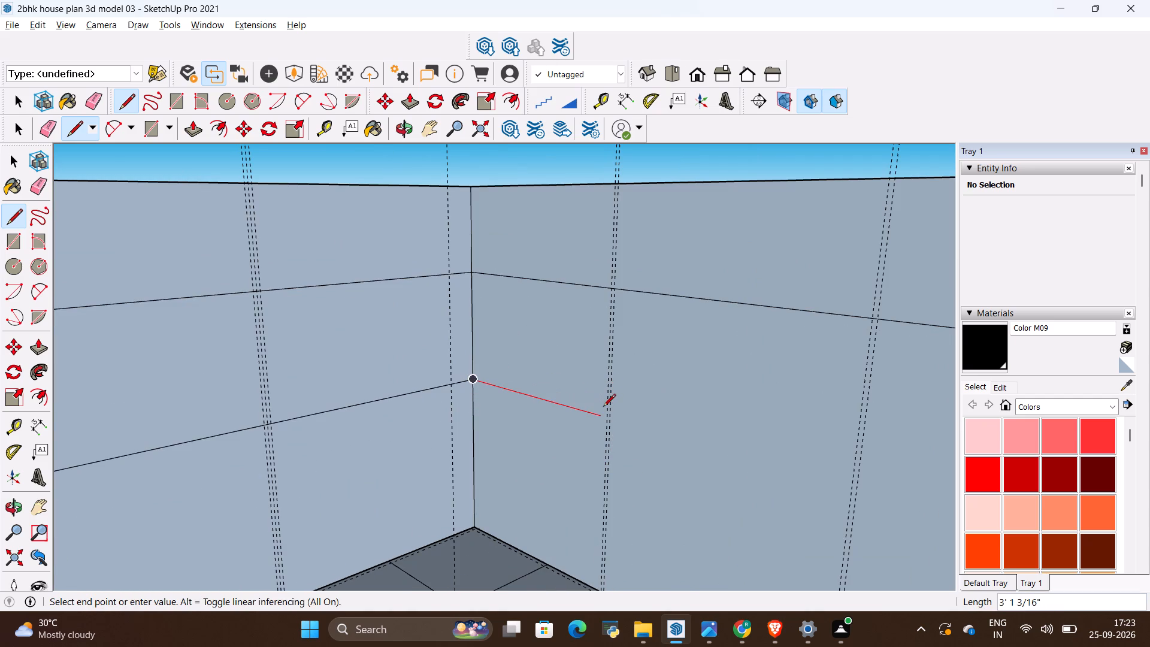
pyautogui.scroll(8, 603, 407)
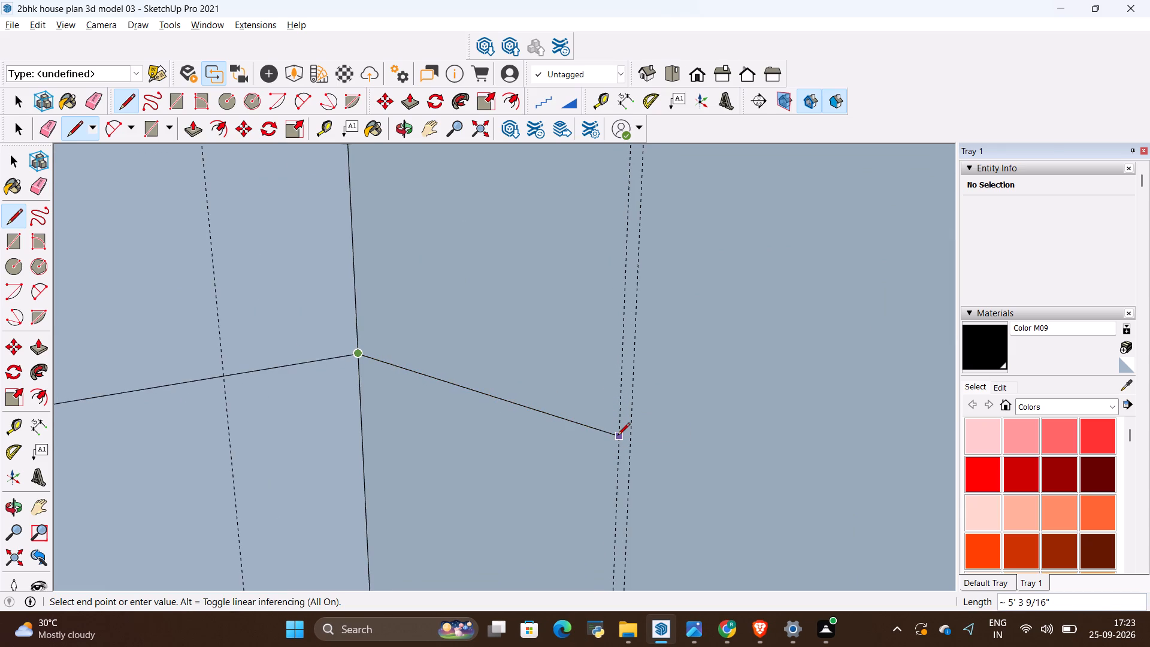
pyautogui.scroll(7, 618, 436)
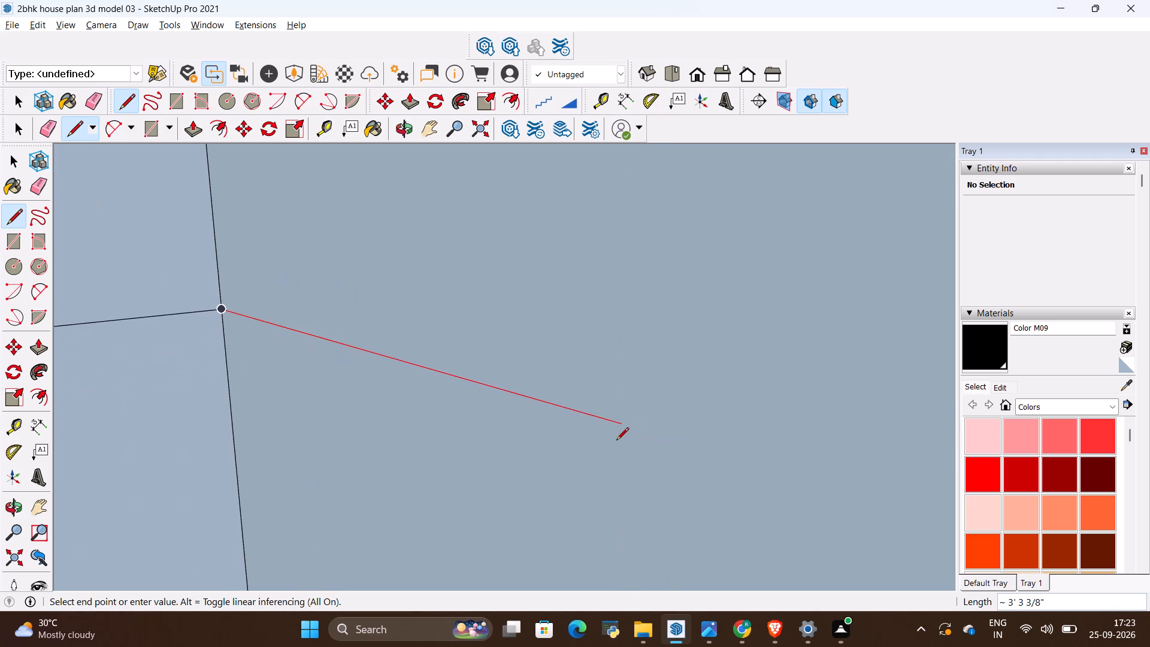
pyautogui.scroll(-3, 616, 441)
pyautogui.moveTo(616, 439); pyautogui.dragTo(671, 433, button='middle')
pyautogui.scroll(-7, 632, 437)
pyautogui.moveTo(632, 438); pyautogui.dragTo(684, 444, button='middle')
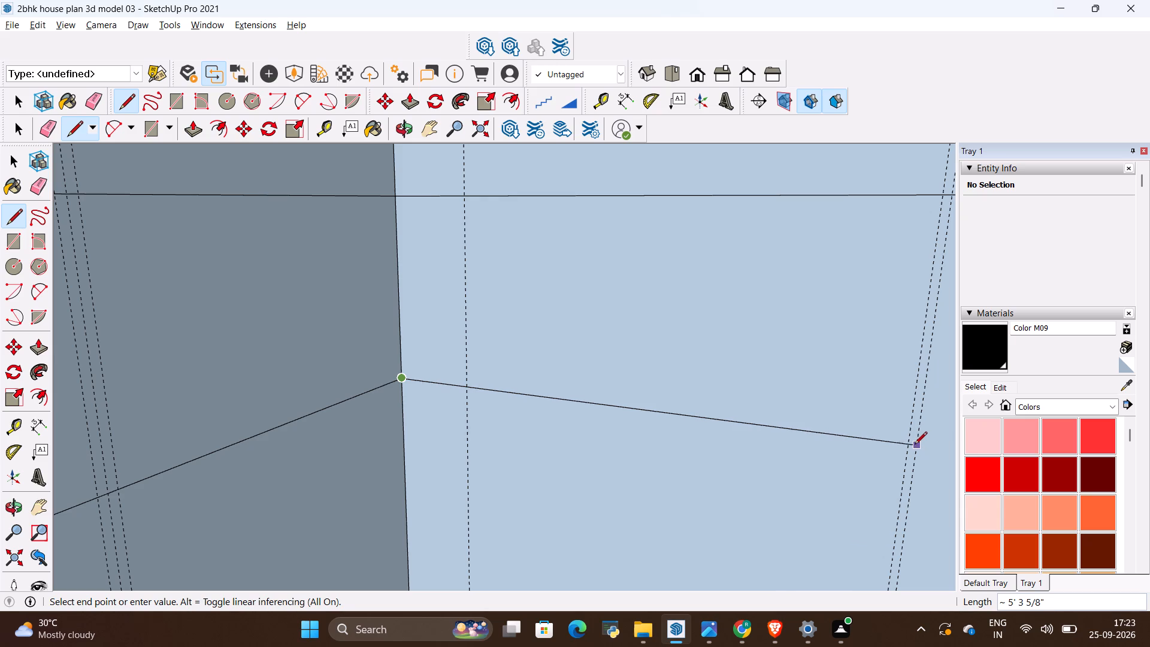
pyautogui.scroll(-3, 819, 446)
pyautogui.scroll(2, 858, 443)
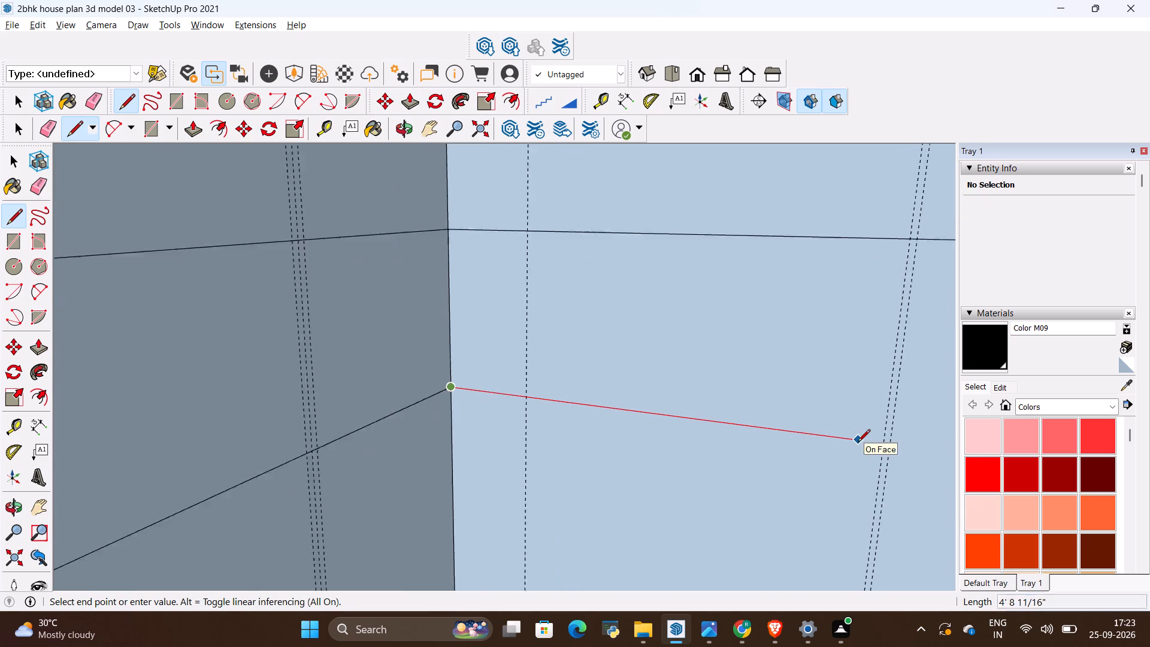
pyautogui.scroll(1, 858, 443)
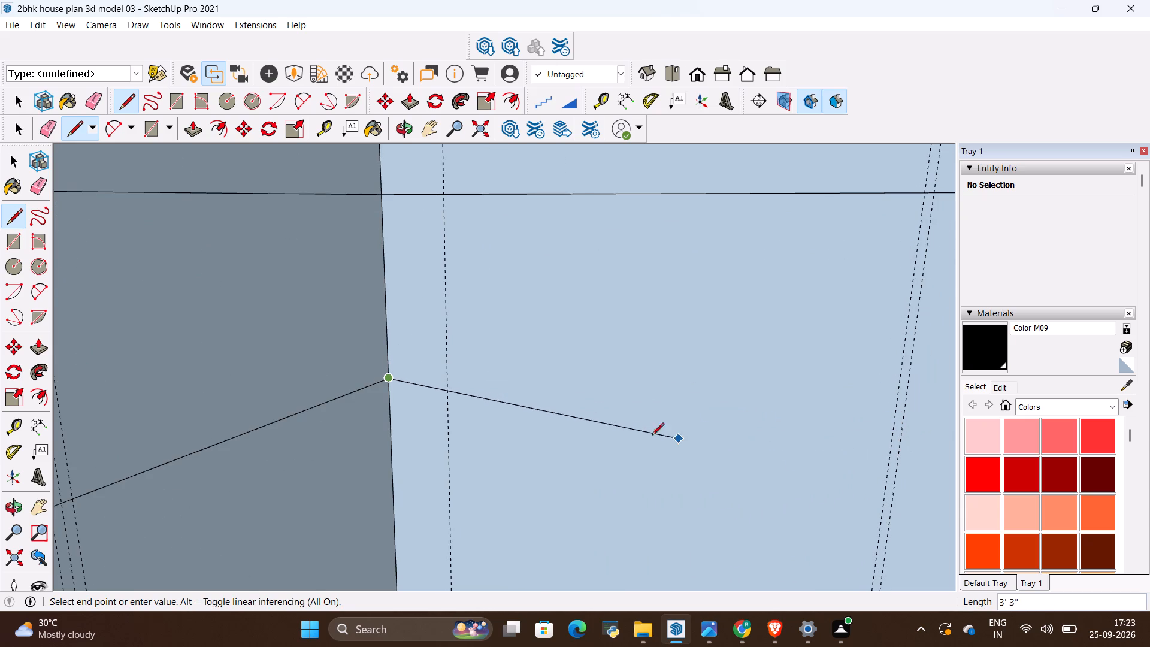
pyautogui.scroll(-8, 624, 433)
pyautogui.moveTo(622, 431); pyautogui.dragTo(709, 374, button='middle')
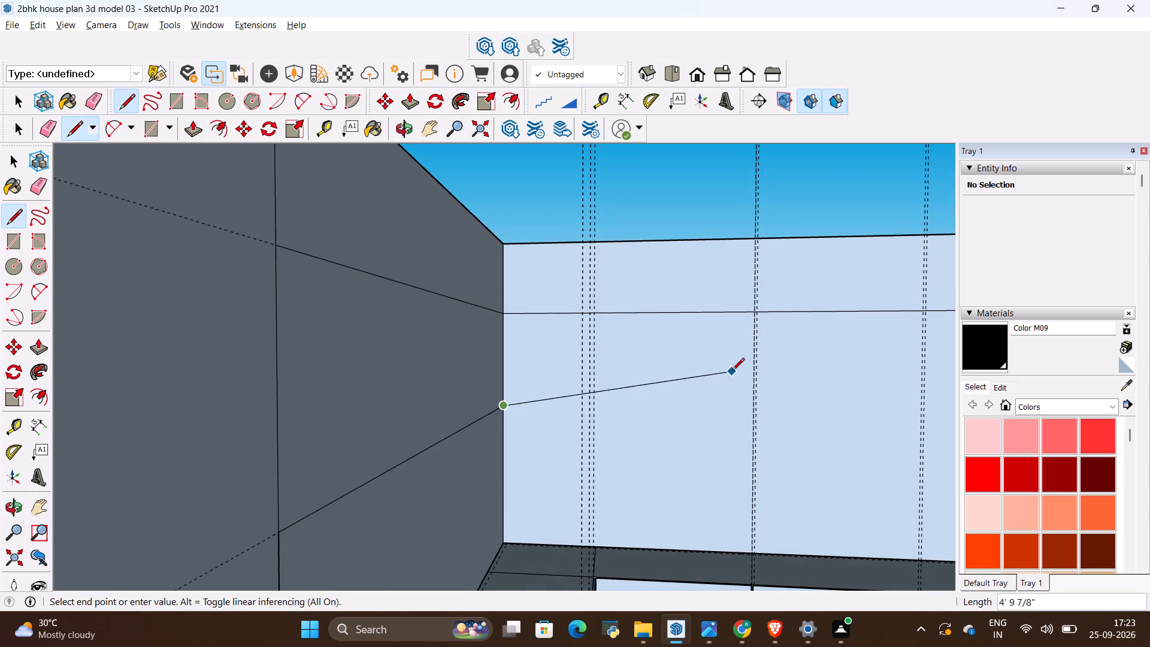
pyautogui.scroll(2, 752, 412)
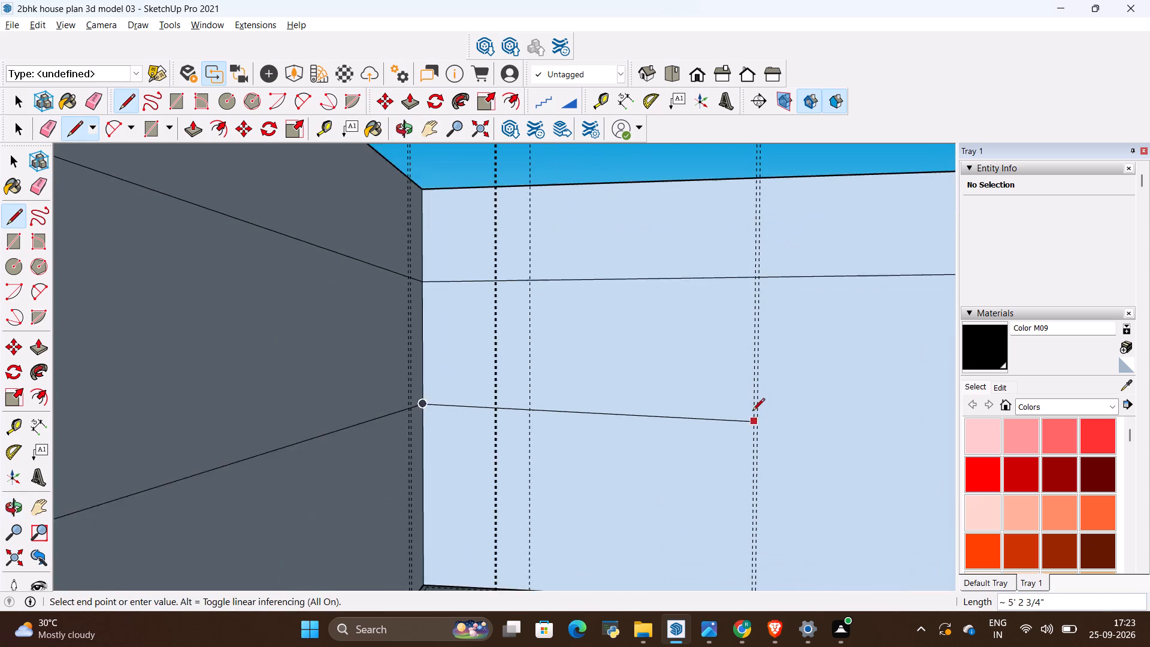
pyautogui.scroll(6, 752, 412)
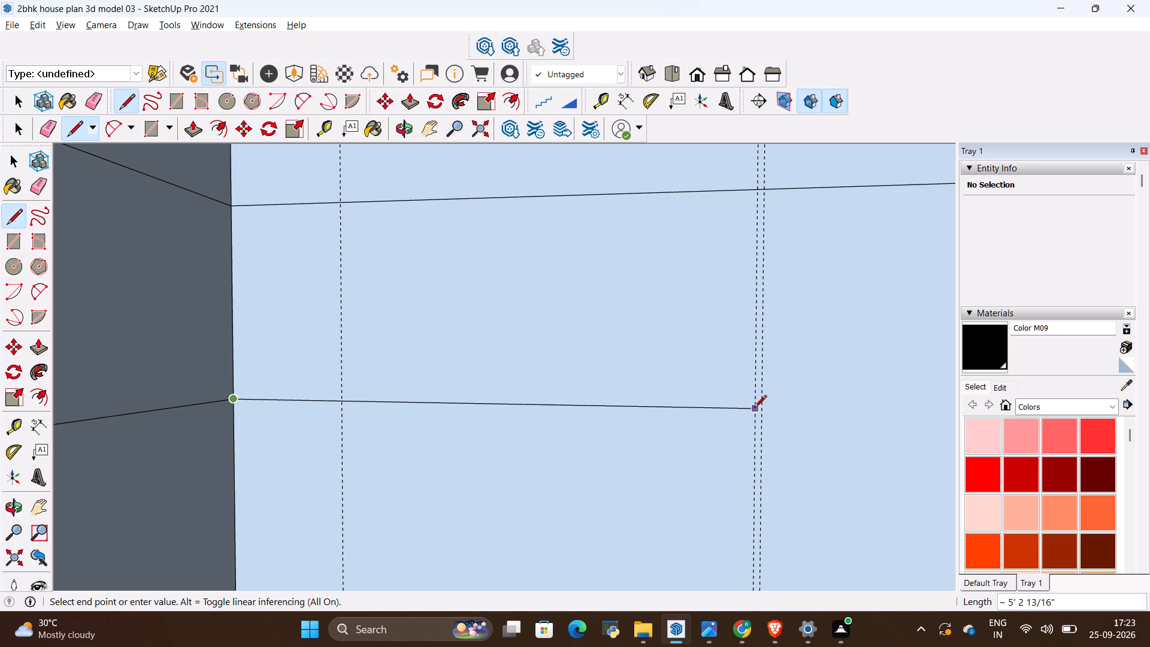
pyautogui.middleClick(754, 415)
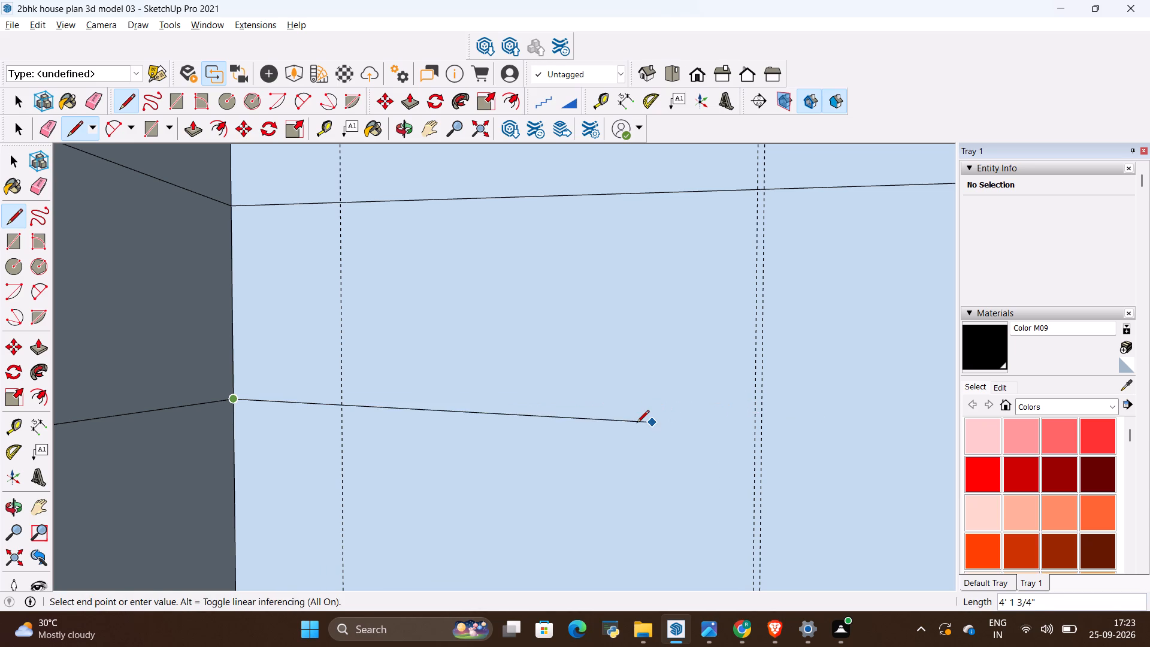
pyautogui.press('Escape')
# Examine the short wall and its corner with the long wall, checking where the existing layout lines and vertical guides meet.
pyautogui.scroll(-5, 224, 442)
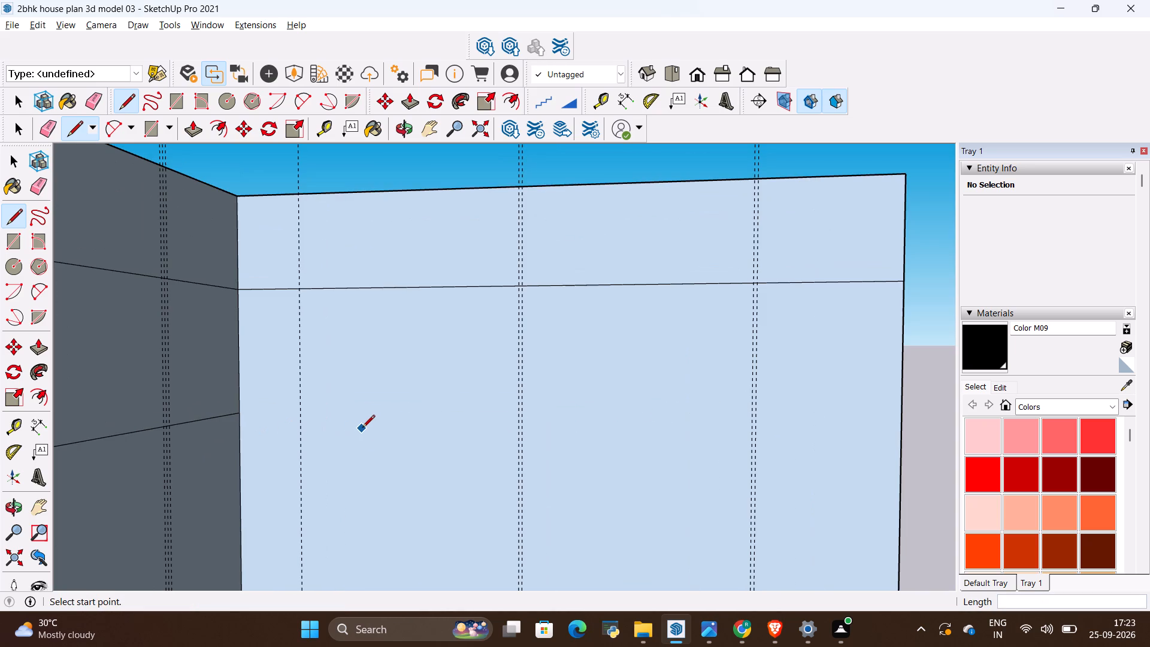
pyautogui.moveTo(574, 379); pyautogui.dragTo(392, 415, button='middle')
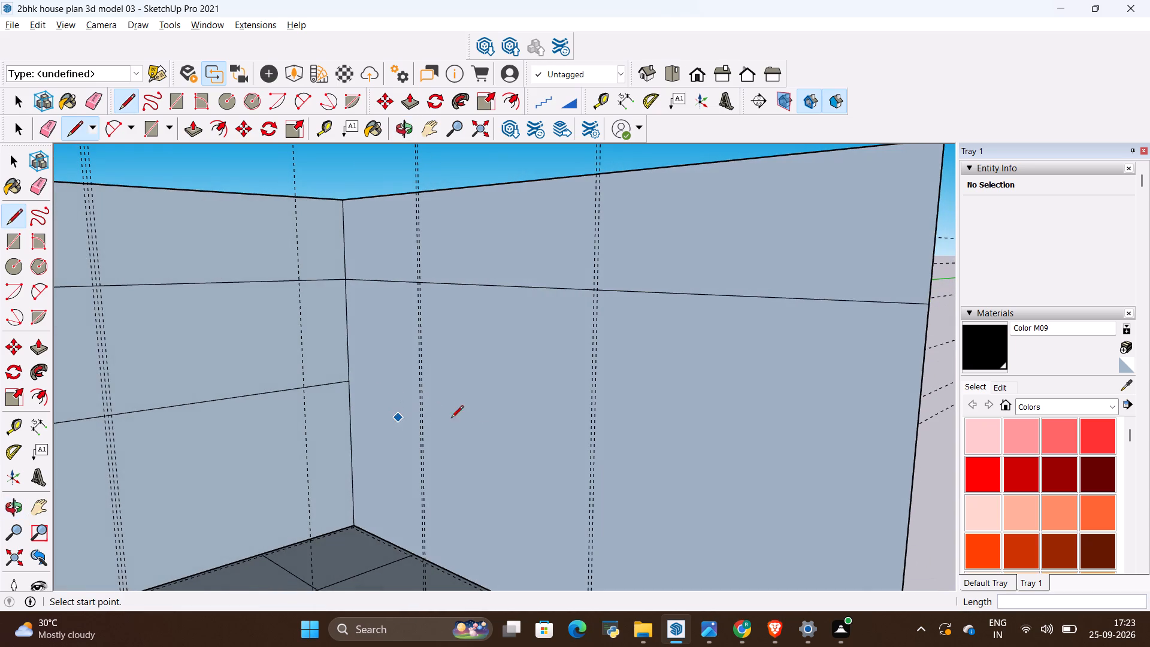
pyautogui.moveTo(503, 419); pyautogui.dragTo(408, 432, button='middle')
pyautogui.scroll(1, 480, 419)
pyautogui.moveTo(480, 419); pyautogui.dragTo(452, 422, button='middle')
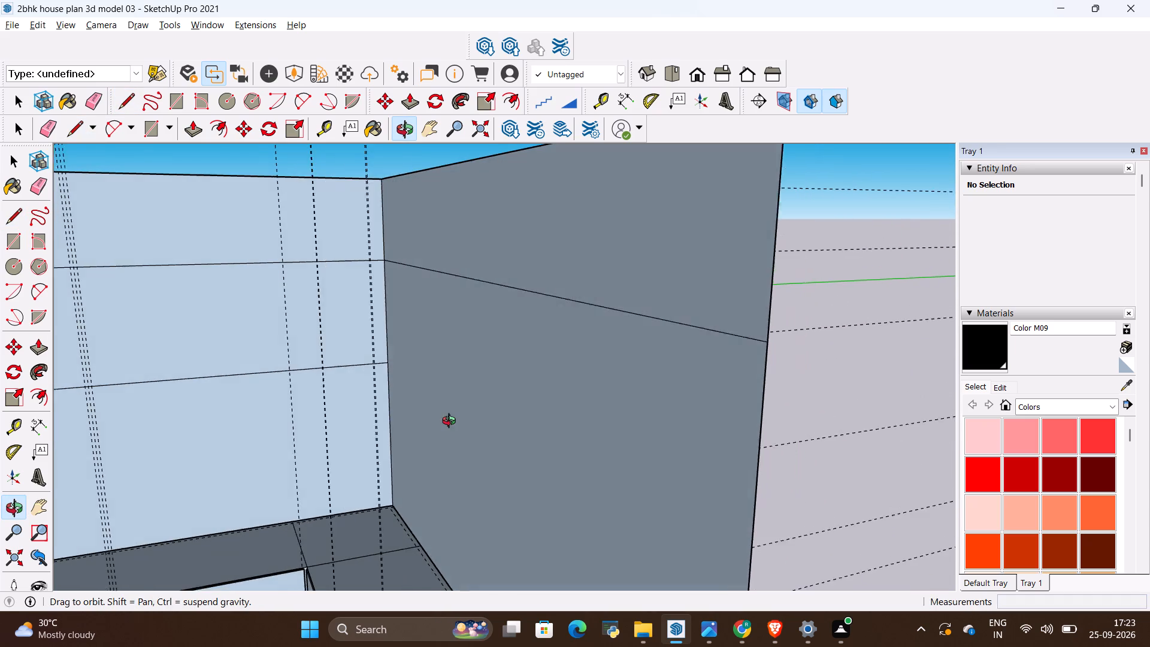
pyautogui.moveTo(452, 422); pyautogui.dragTo(451, 422, button='middle')
pyautogui.scroll(4, 422, 382)
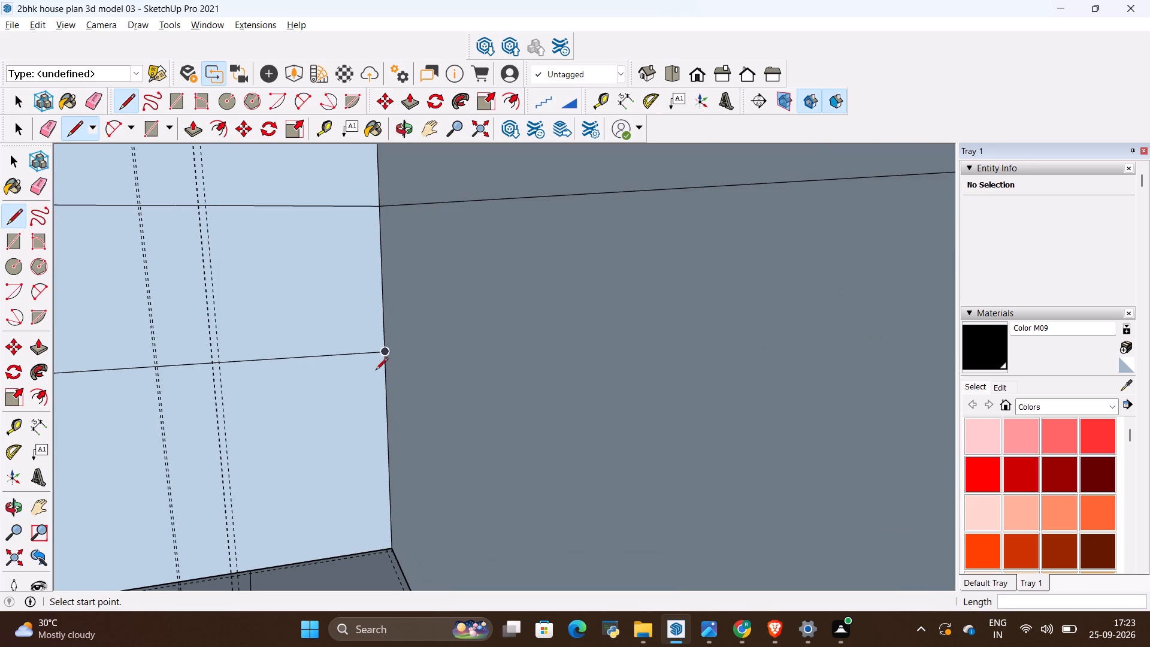
pyautogui.scroll(-5, 455, 418)
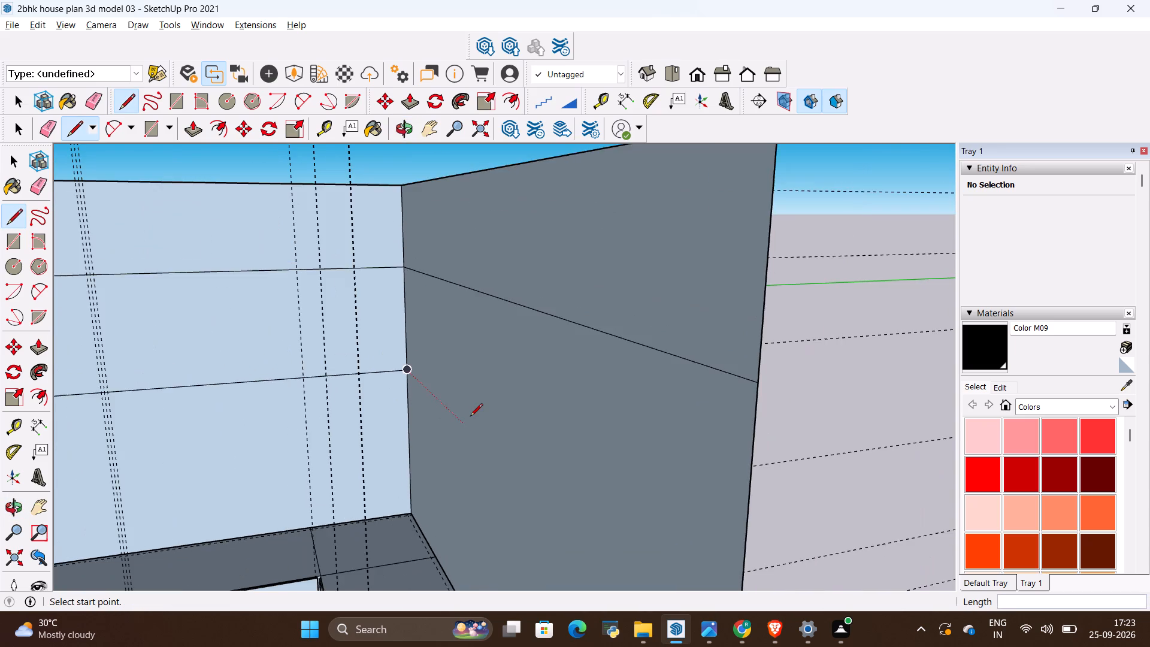
pyautogui.scroll(-3, 470, 417)
pyautogui.moveTo(449, 433); pyautogui.dragTo(671, 407, button='middle')
pyautogui.scroll(-1, 449, 433)
pyautogui.scroll(-4, 499, 409)
pyautogui.moveTo(621, 432); pyautogui.dragTo(406, 467, button='middle')
pyautogui.scroll(-1, 405, 462)
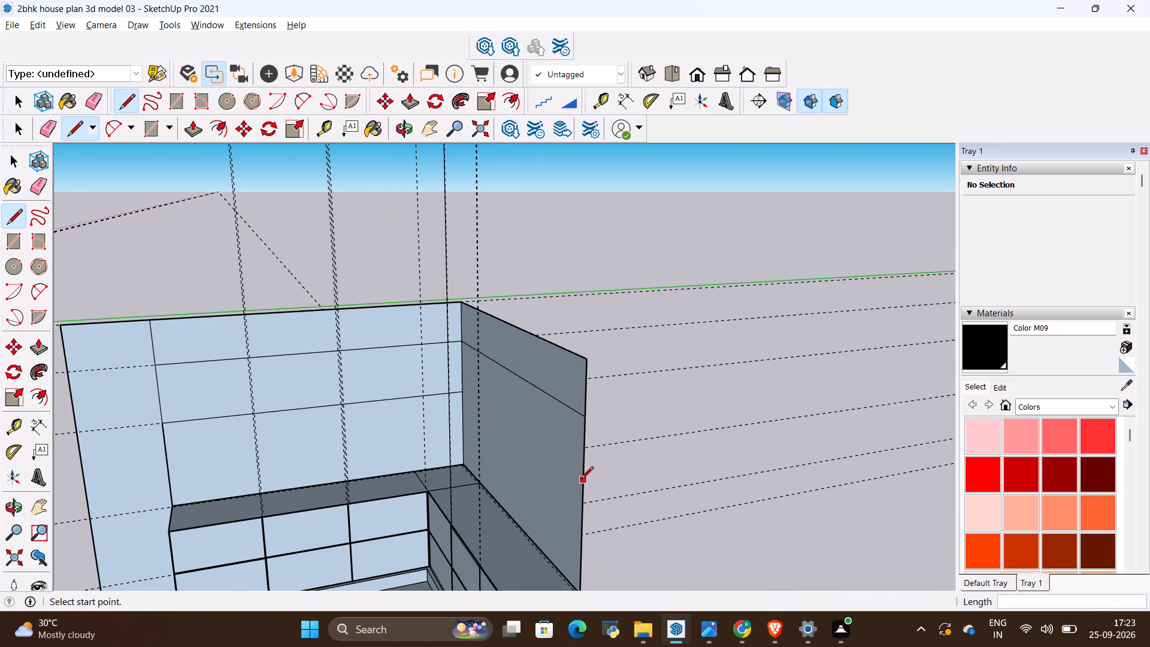
pyautogui.hotkey('alt', 'Tab')
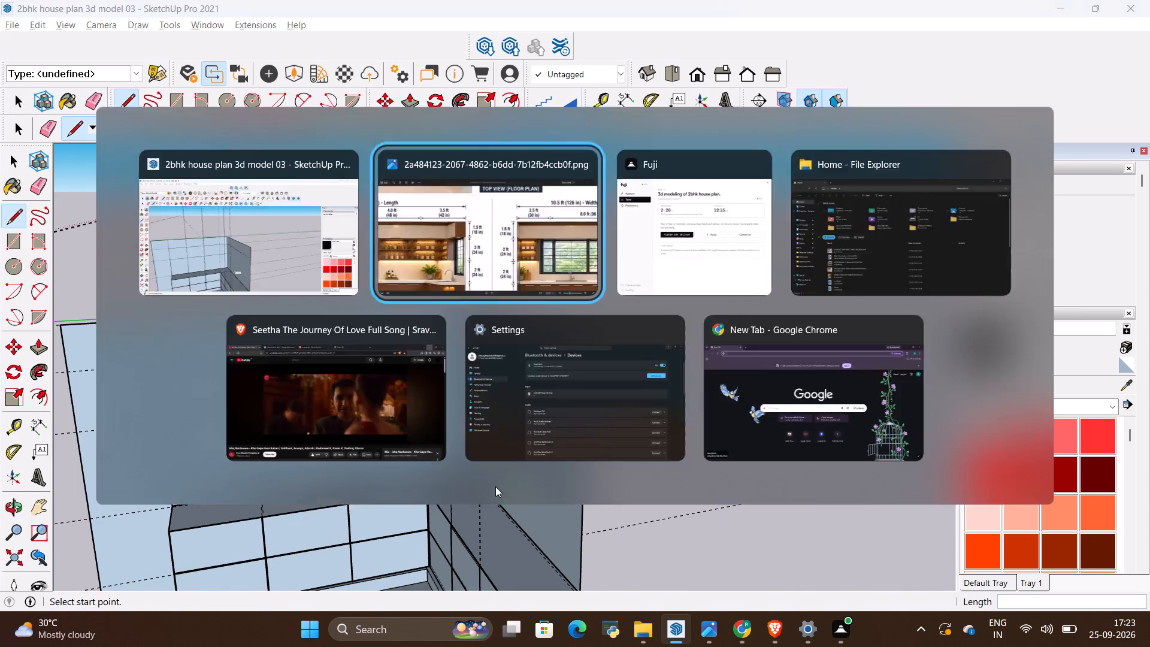
pyautogui.hotkey('alt', 'Tab')
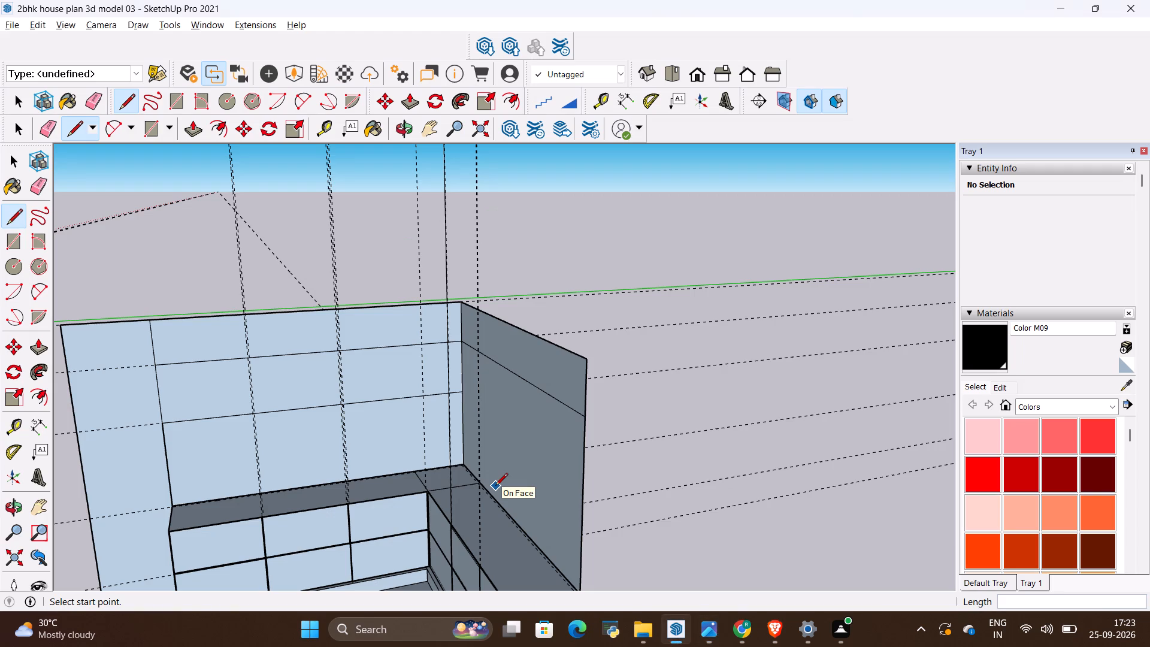
pyautogui.moveTo(495, 486); pyautogui.dragTo(643, 451, button='middle')
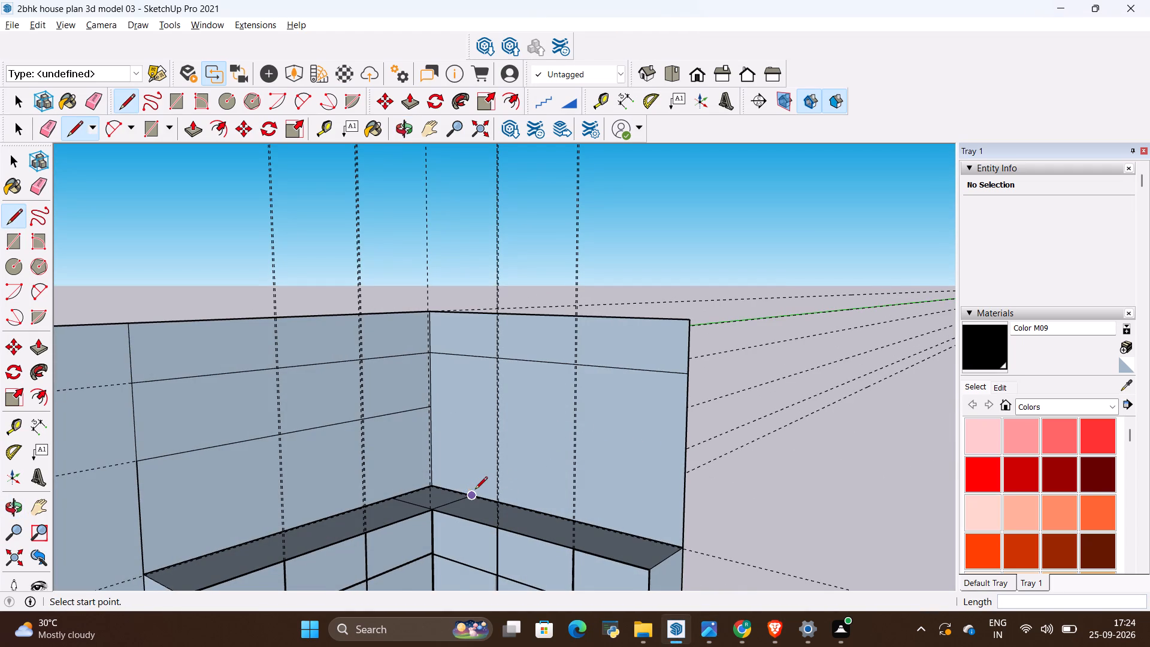
pyautogui.scroll(-3, 501, 439)
pyautogui.scroll(4, 262, 448)
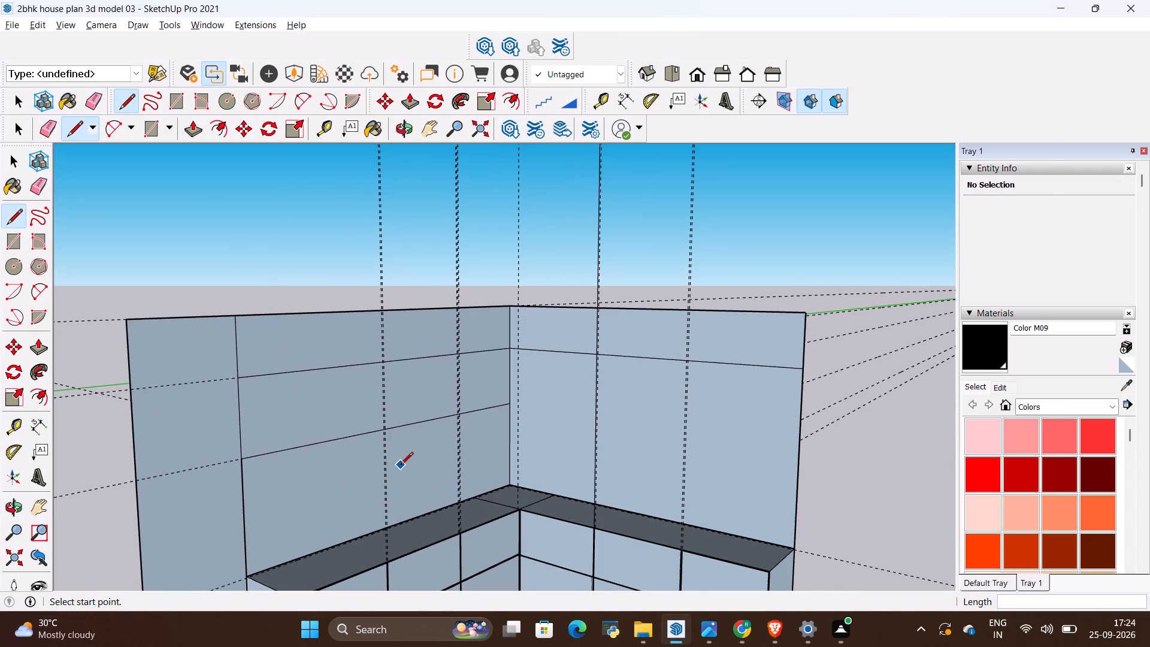
# Examine the front and right side elevations in the reference image for the open shelf between the corner and the window.
pyautogui.hotkey('alt', 'Tab')
pyautogui.scroll(-9, 461, 402)
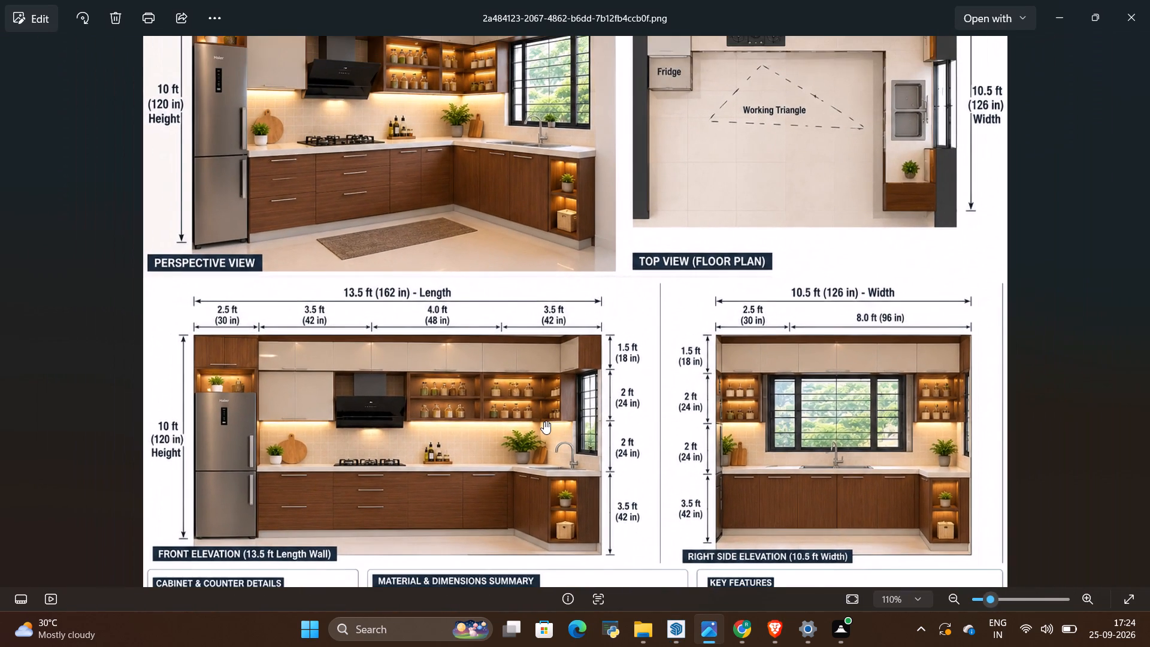
pyautogui.scroll(-1, 383, 393)
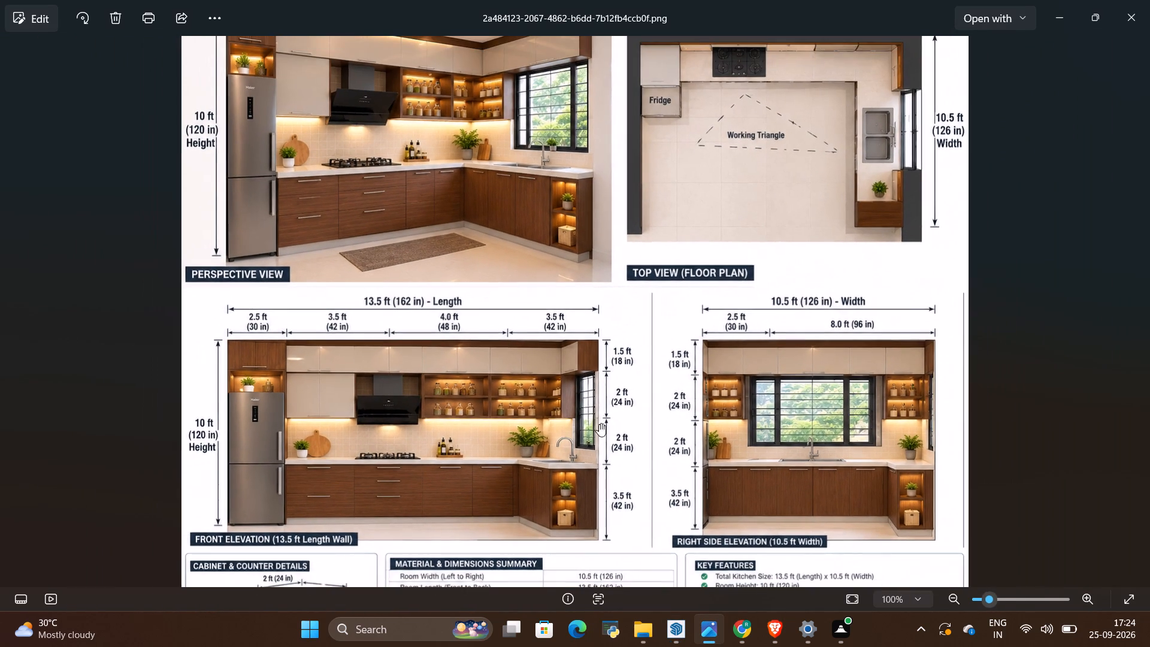
pyautogui.scroll(4, 754, 399)
pyautogui.scroll(-4, 413, 424)
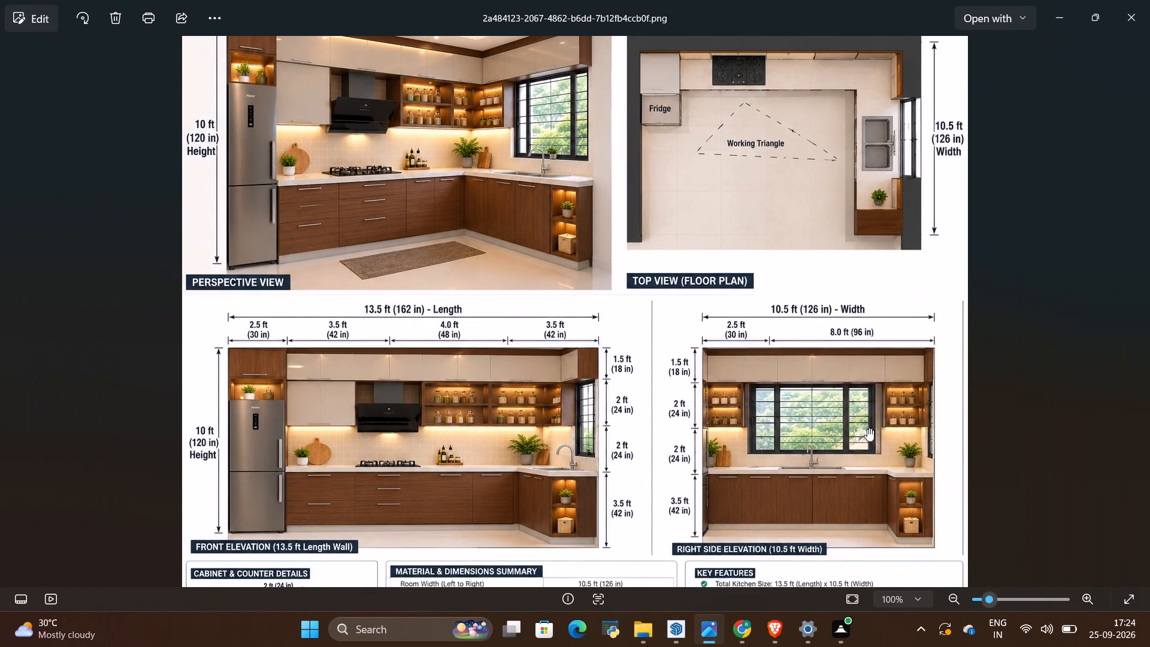
pyautogui.scroll(3, 900, 422)
pyautogui.scroll(9, 851, 431)
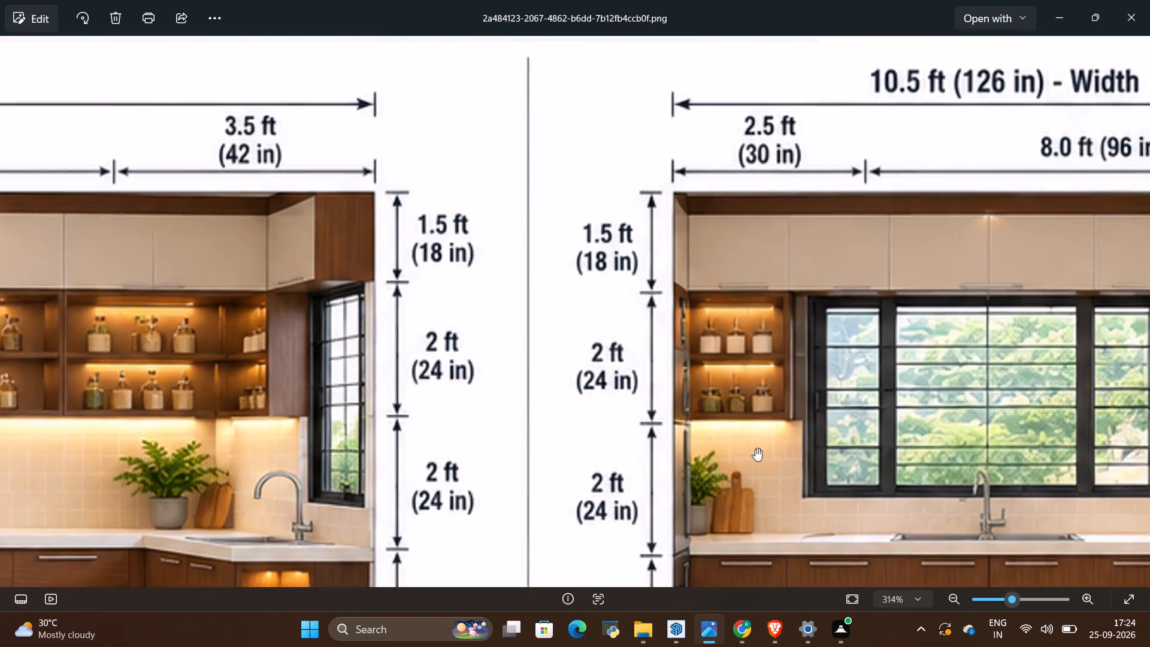
pyautogui.hotkey('alt', 'Tab')
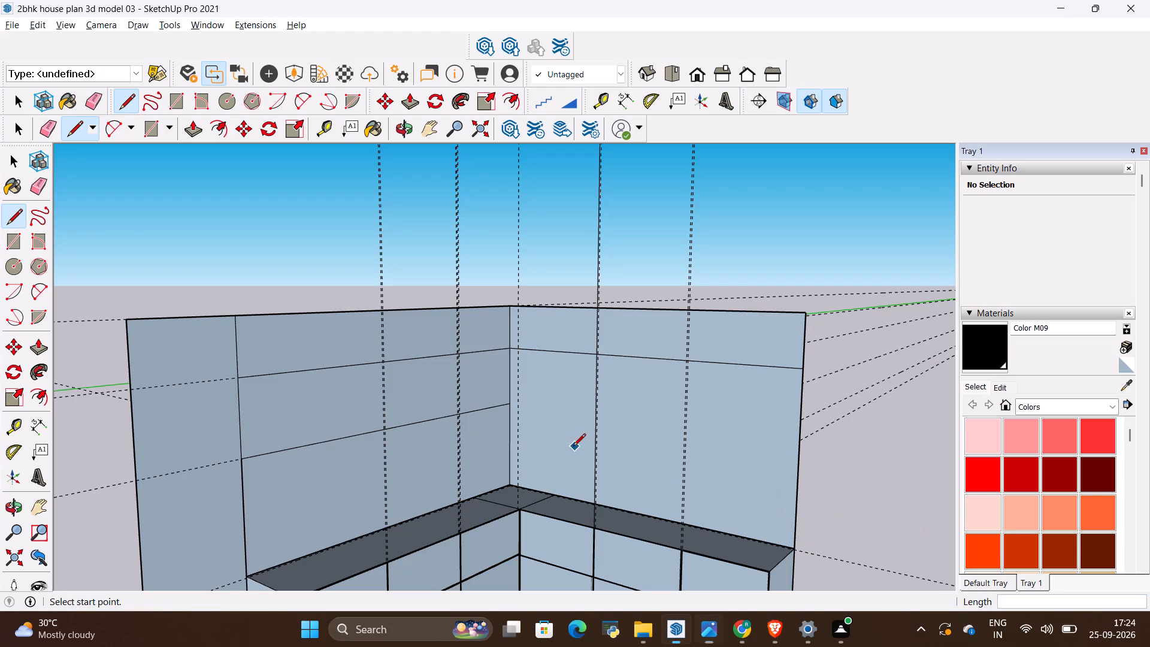
# Place a vertical guide on the short wall 2' from the wall corner.
pyautogui.moveTo(505, 455); pyautogui.dragTo(507, 479, button='middle')
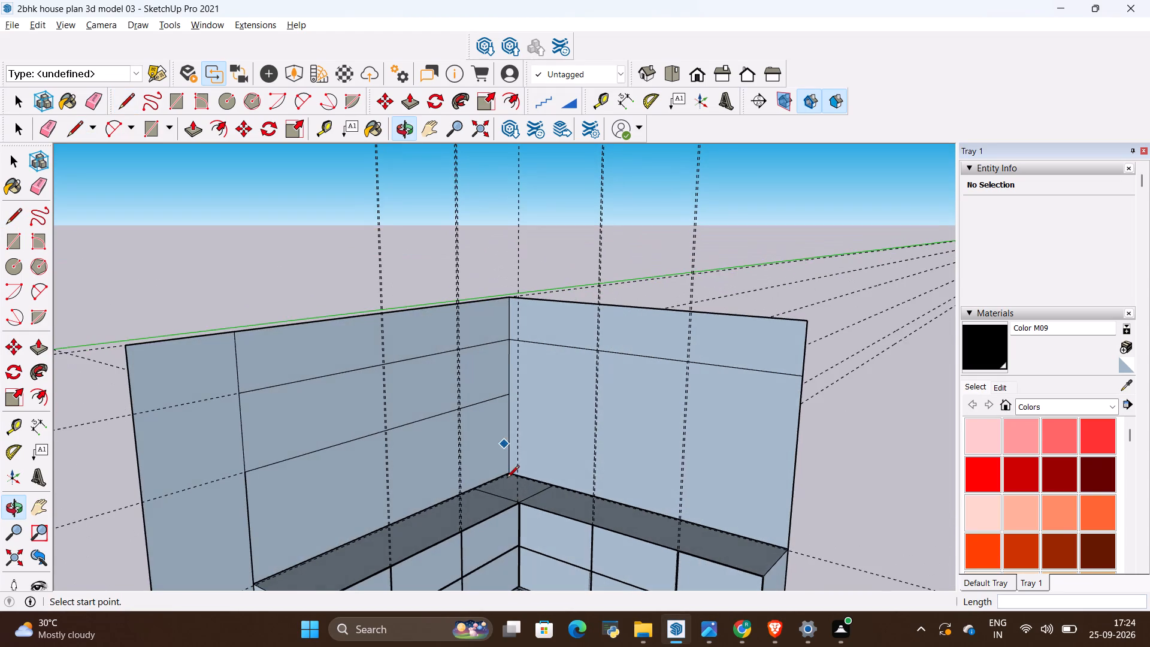
pyautogui.scroll(5, 517, 398)
pyautogui.scroll(-4, 519, 412)
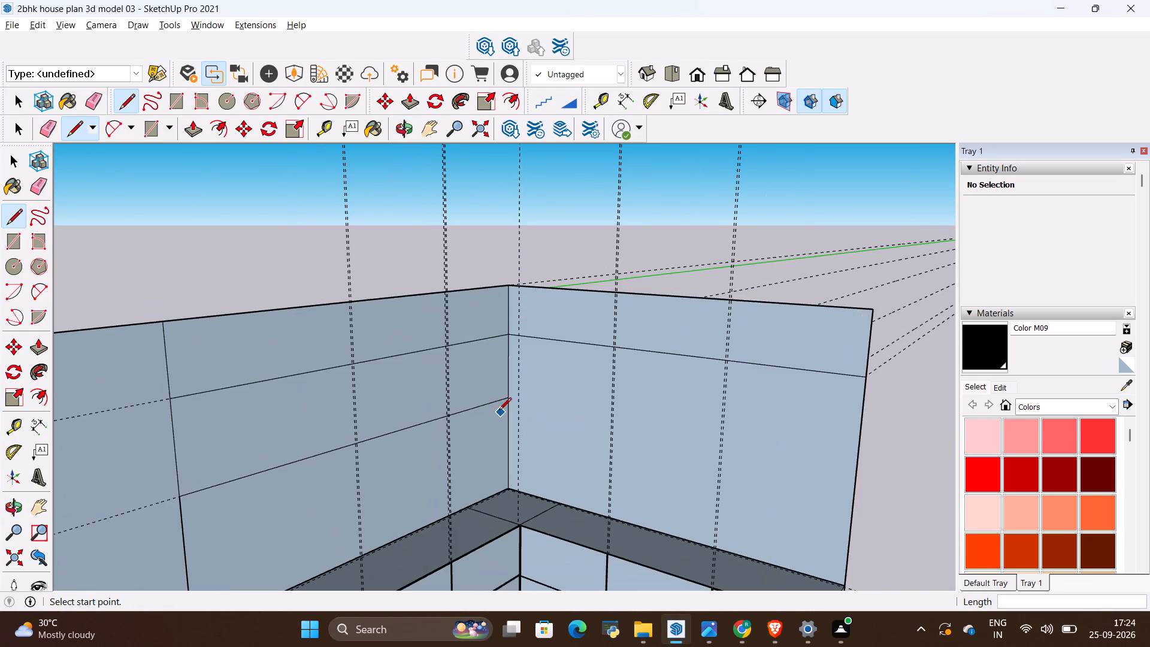
pyautogui.scroll(7, 499, 409)
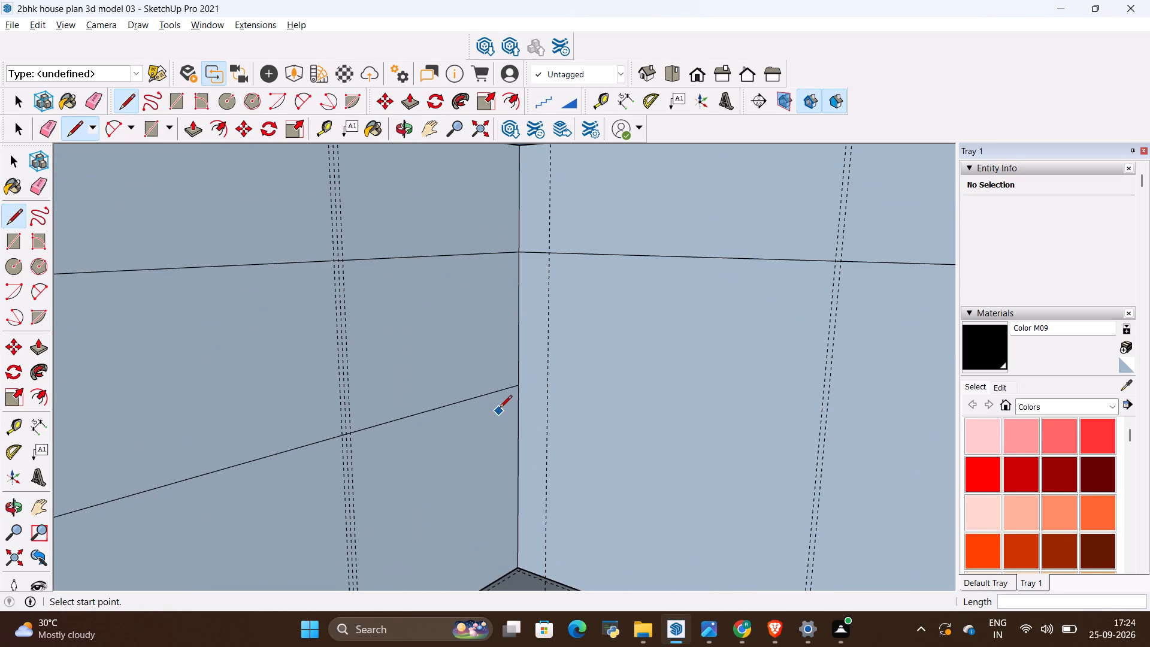
pyautogui.press('t')
pyautogui.click(517, 362)
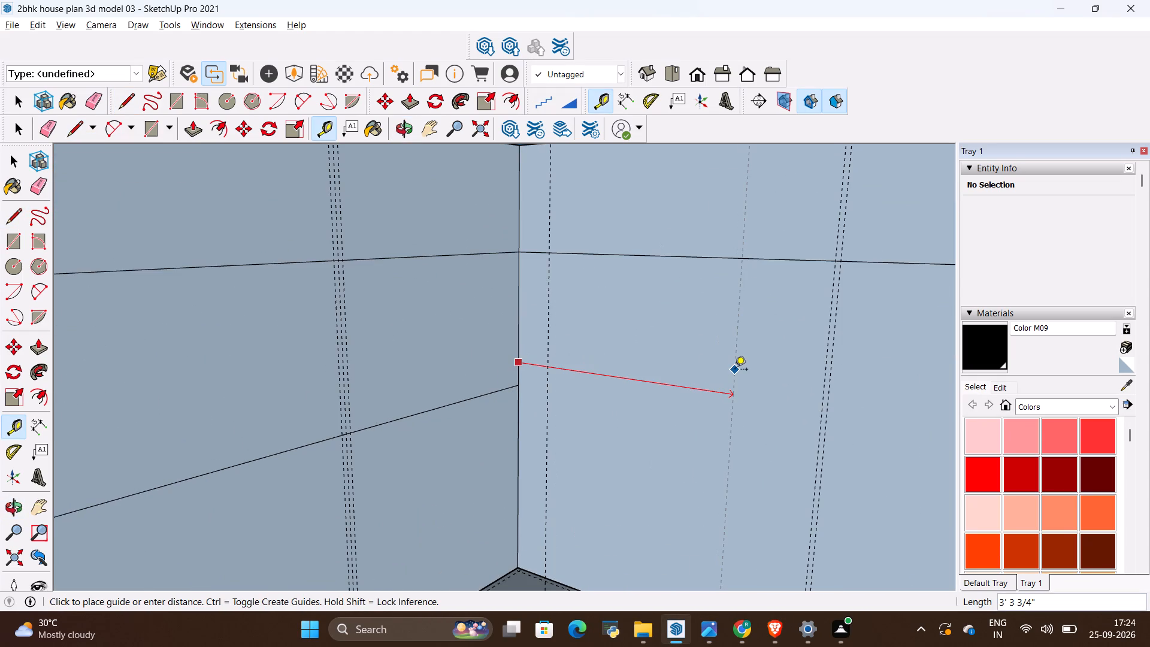
pyautogui.press('BackSpace')
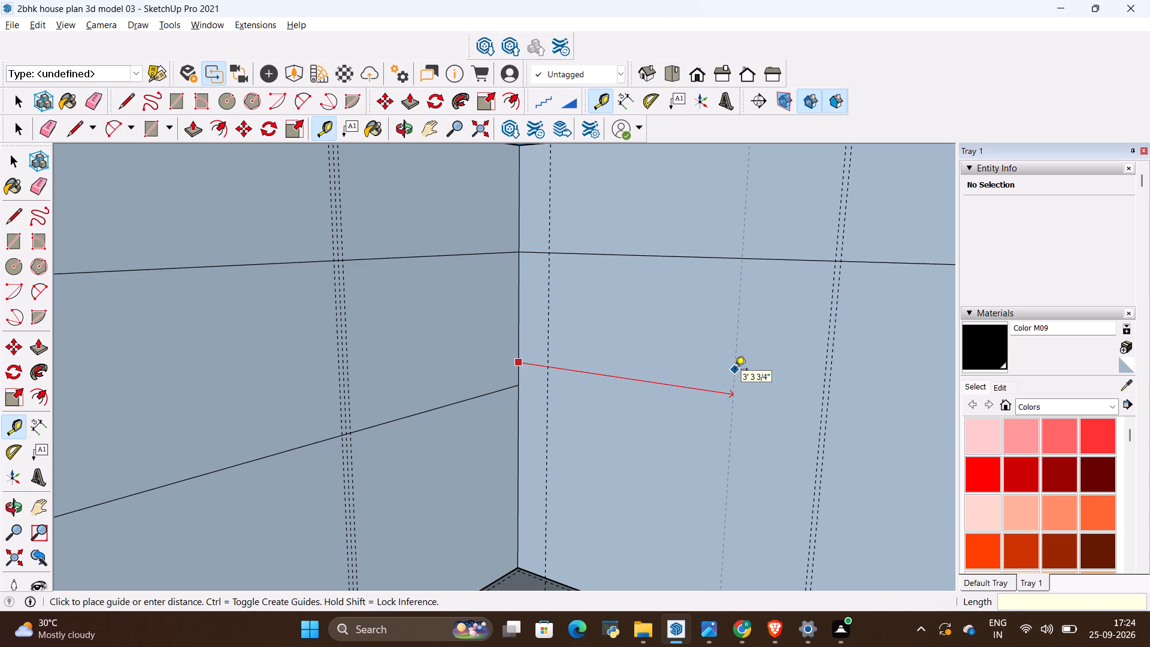
pyautogui.press('2')
pyautogui.press("'")
pyautogui.press('Return')
# Compare the guide's position on the short wall with the corner open shelf in the reference's right side elevation.
pyautogui.scroll(-4, 702, 397)
pyautogui.middleClick(591, 471)
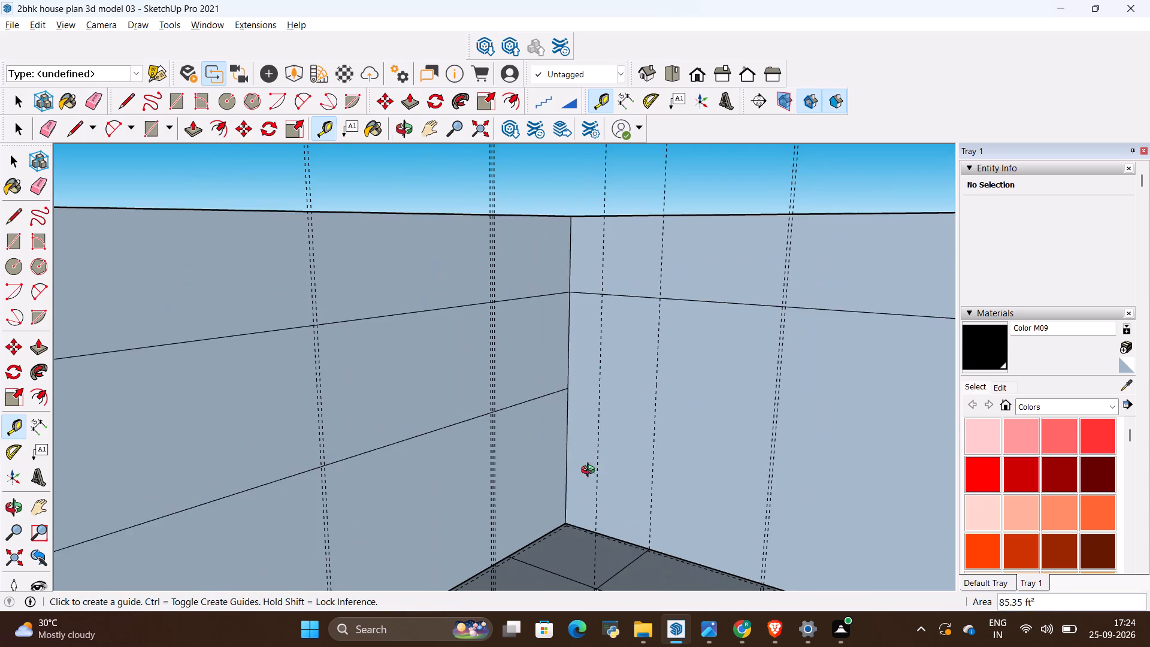
pyautogui.scroll(-7, 587, 477)
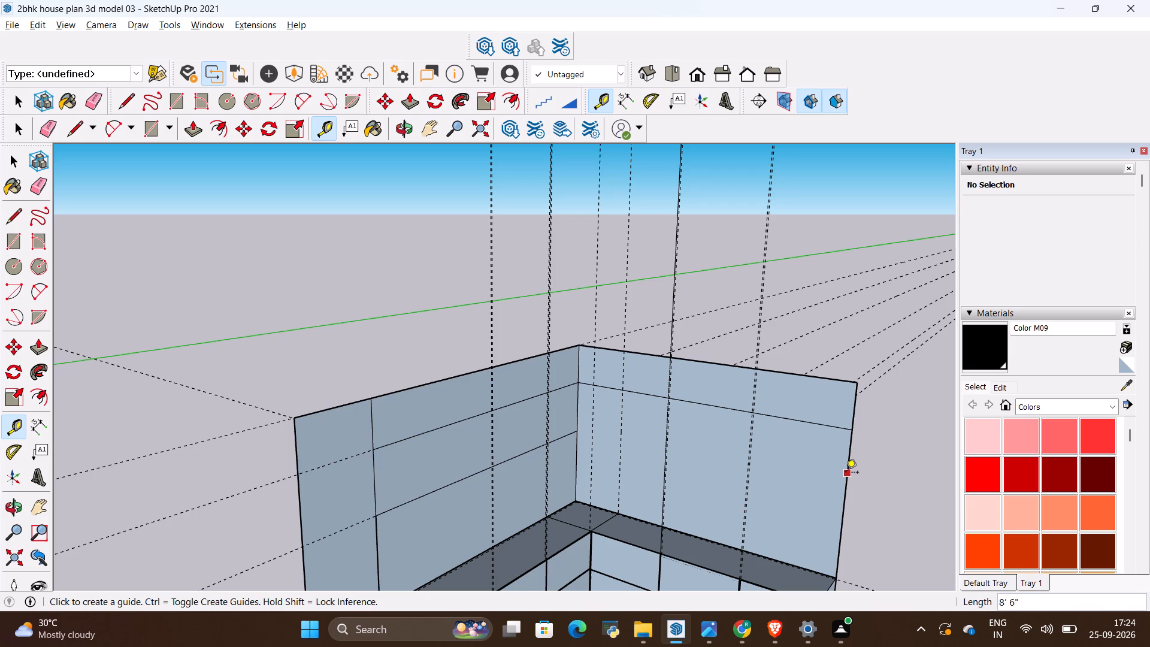
pyautogui.scroll(2, 614, 432)
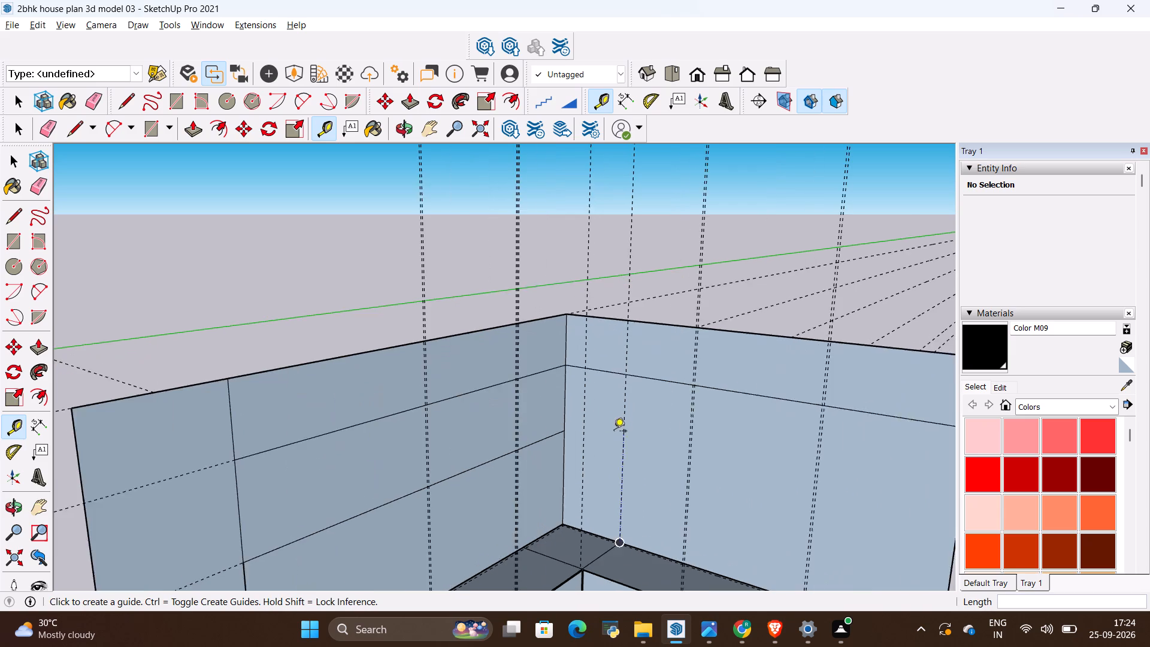
pyautogui.scroll(4, 614, 432)
pyautogui.scroll(-4, 616, 430)
pyautogui.hotkey('alt', 'Tab')
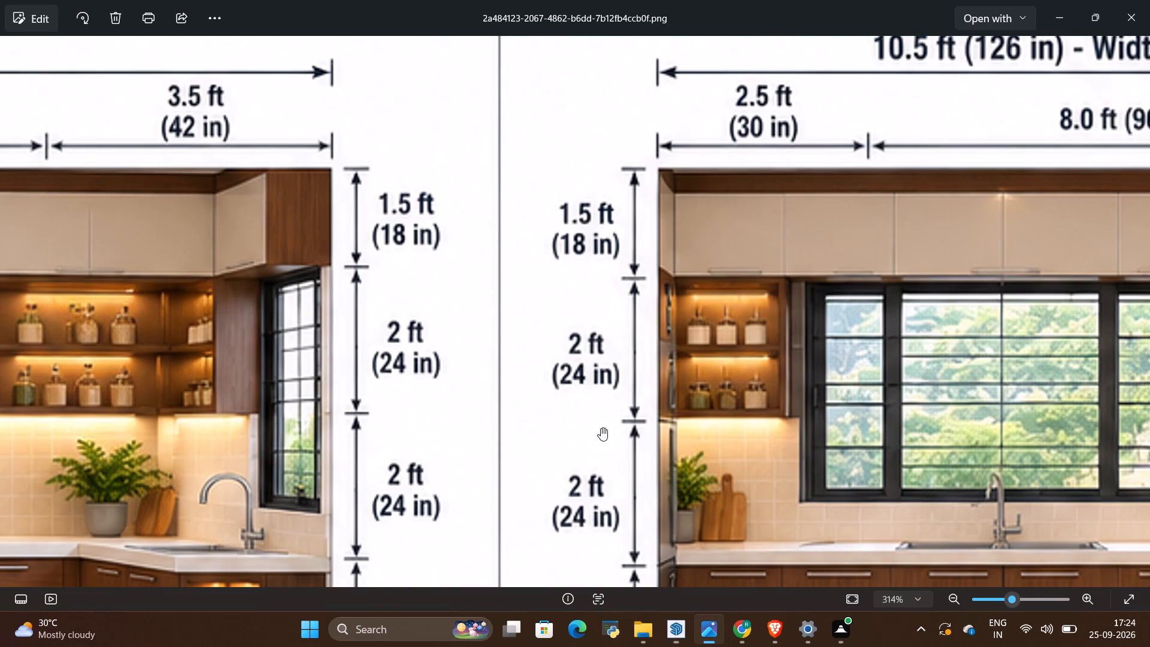
pyautogui.scroll(-5, 552, 422)
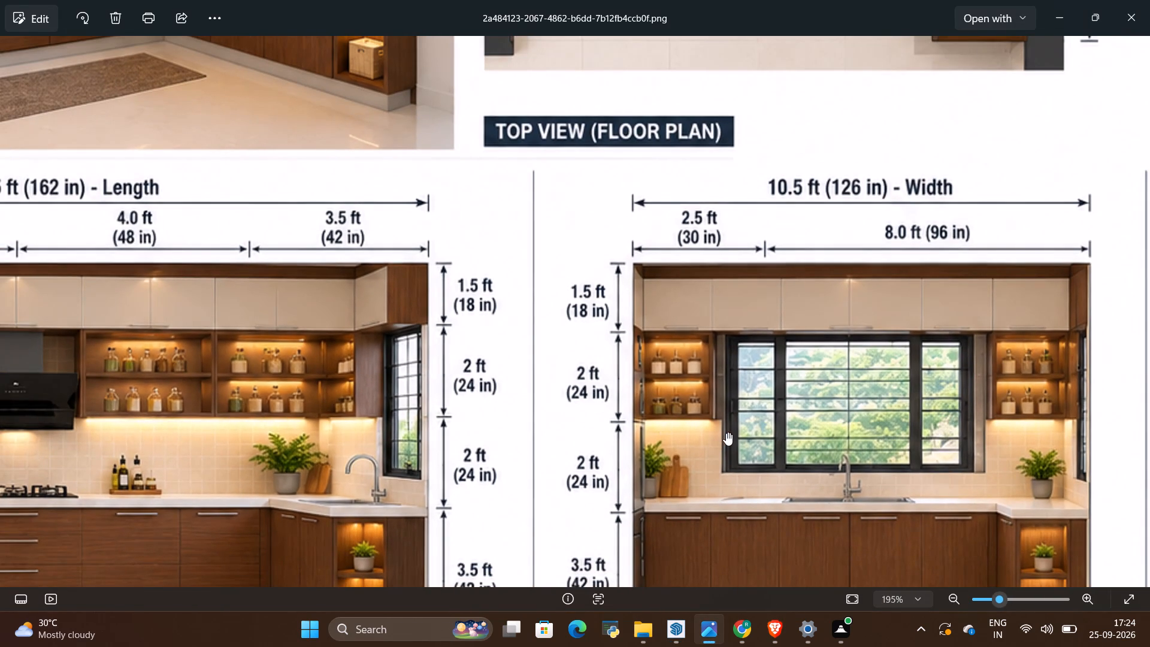
pyautogui.hotkey('alt', 'Tab')
# Outline the 2' by 2' corner open shelf on the short wall, from the lower line's corner end along to the guide and up to the upper line.
pyautogui.scroll(2, 682, 437)
pyautogui.scroll(-4, 547, 468)
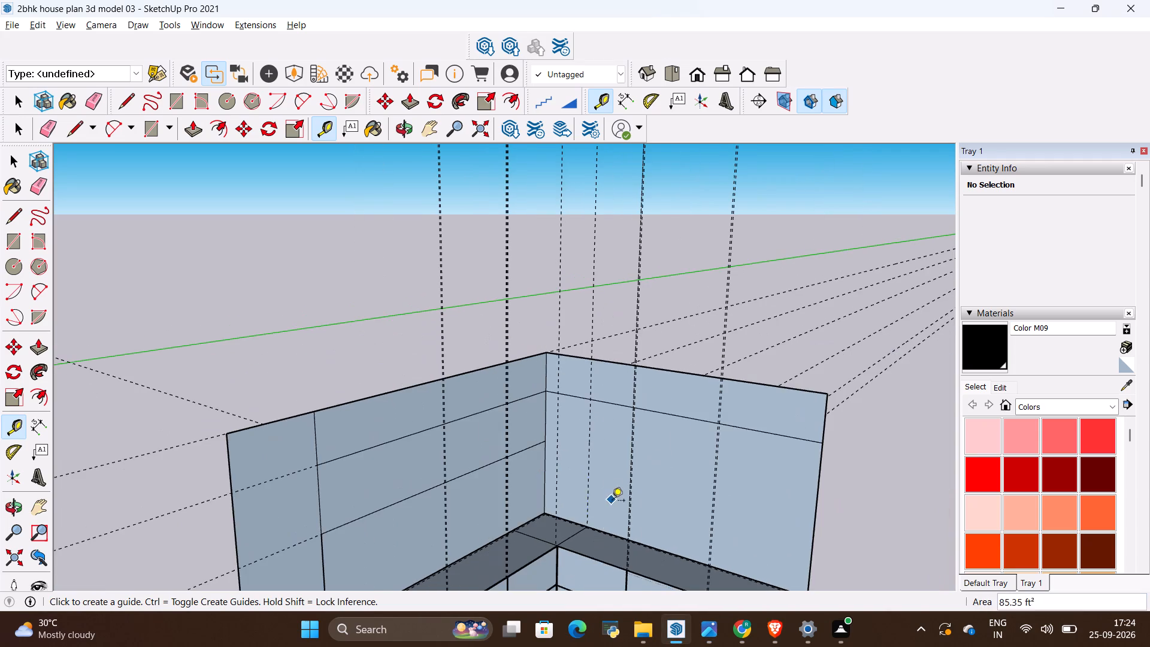
pyautogui.moveTo(615, 503); pyautogui.dragTo(685, 468, button='middle')
pyautogui.moveTo(684, 459); pyautogui.dragTo(683, 510, button='middle')
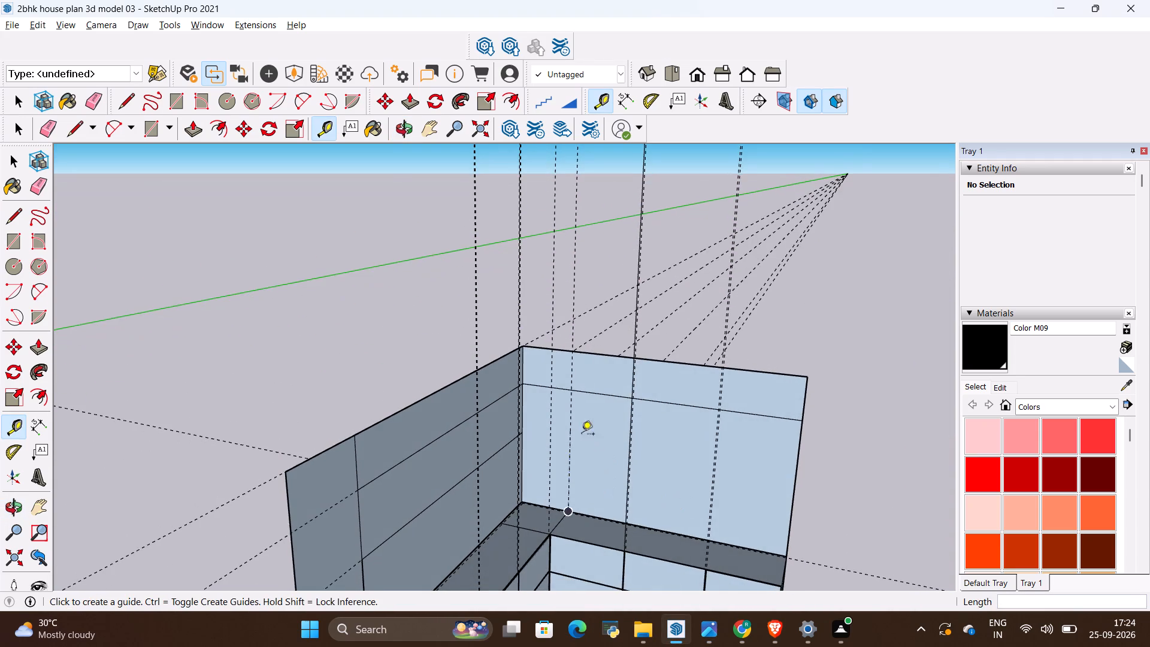
pyautogui.scroll(4, 563, 427)
pyautogui.scroll(-3, 542, 469)
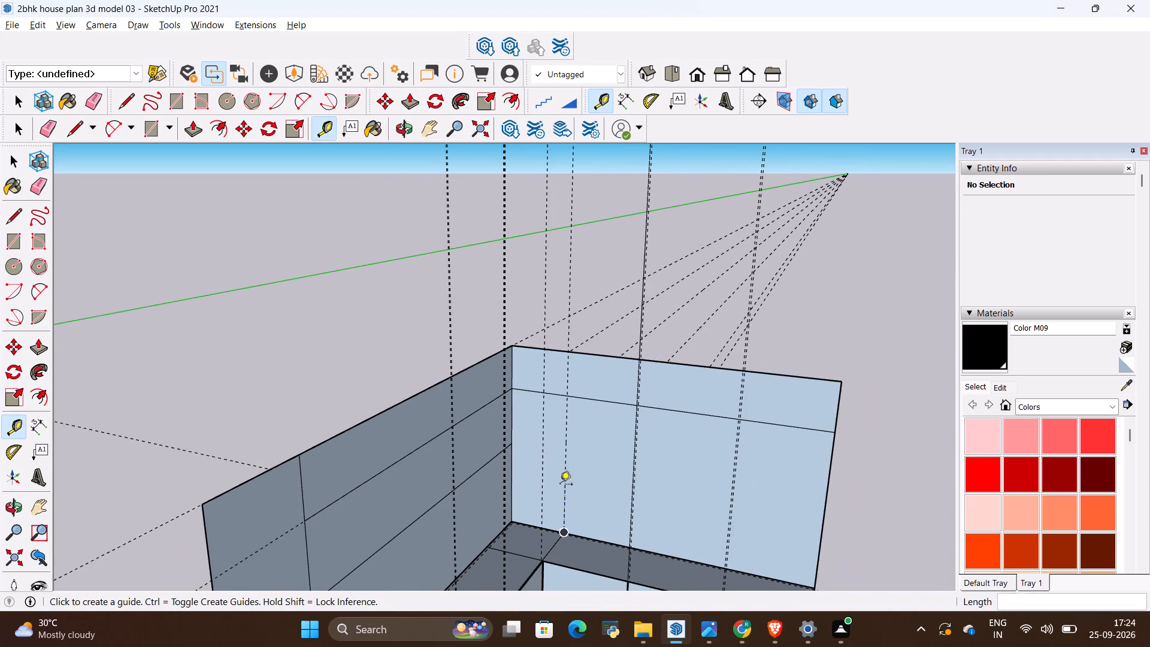
pyautogui.scroll(3, 573, 537)
pyautogui.scroll(-4, 549, 485)
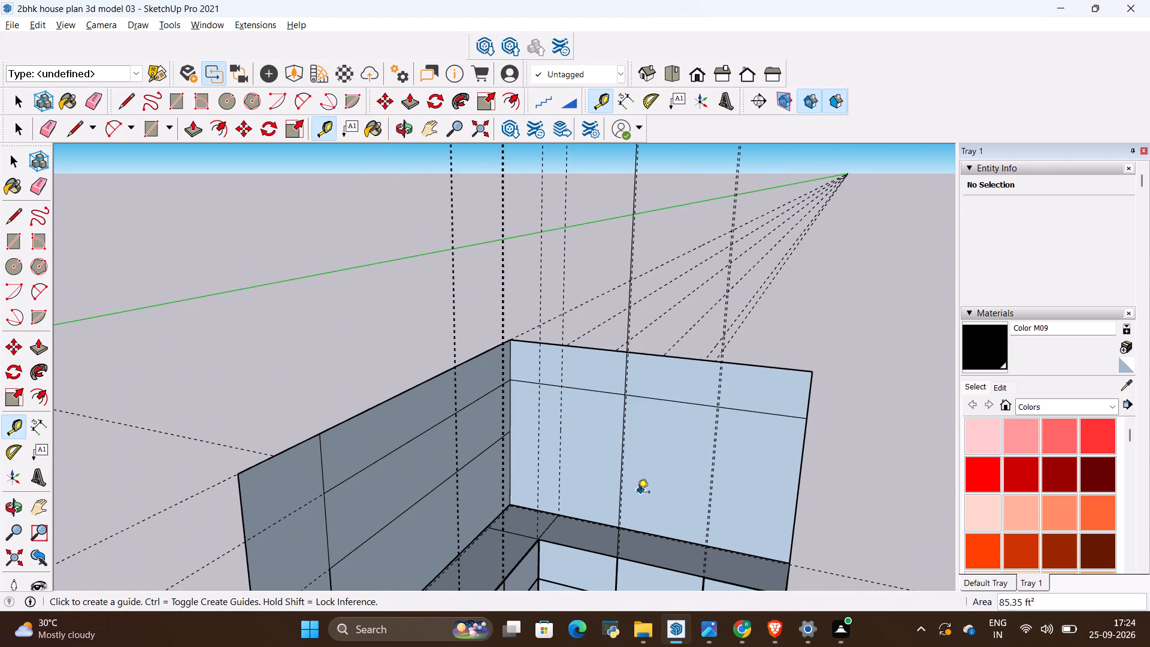
pyautogui.scroll(1, 645, 501)
pyautogui.moveTo(645, 501); pyautogui.dragTo(613, 506, button='middle')
pyautogui.press('l')
pyautogui.scroll(3, 542, 464)
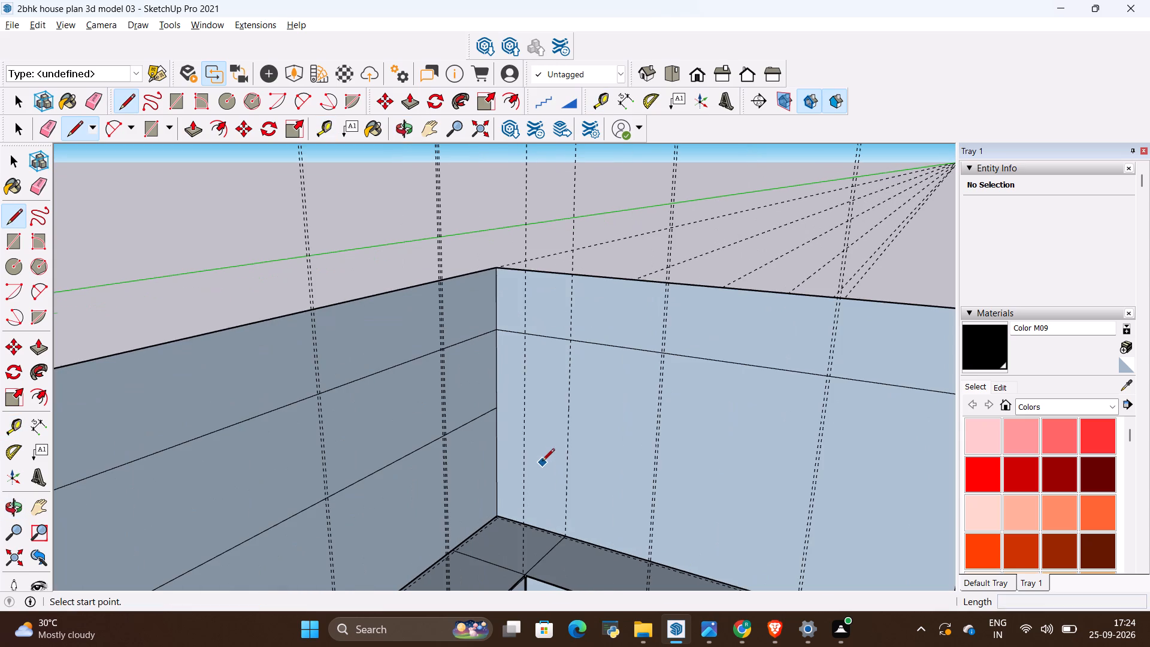
pyautogui.click(498, 404)
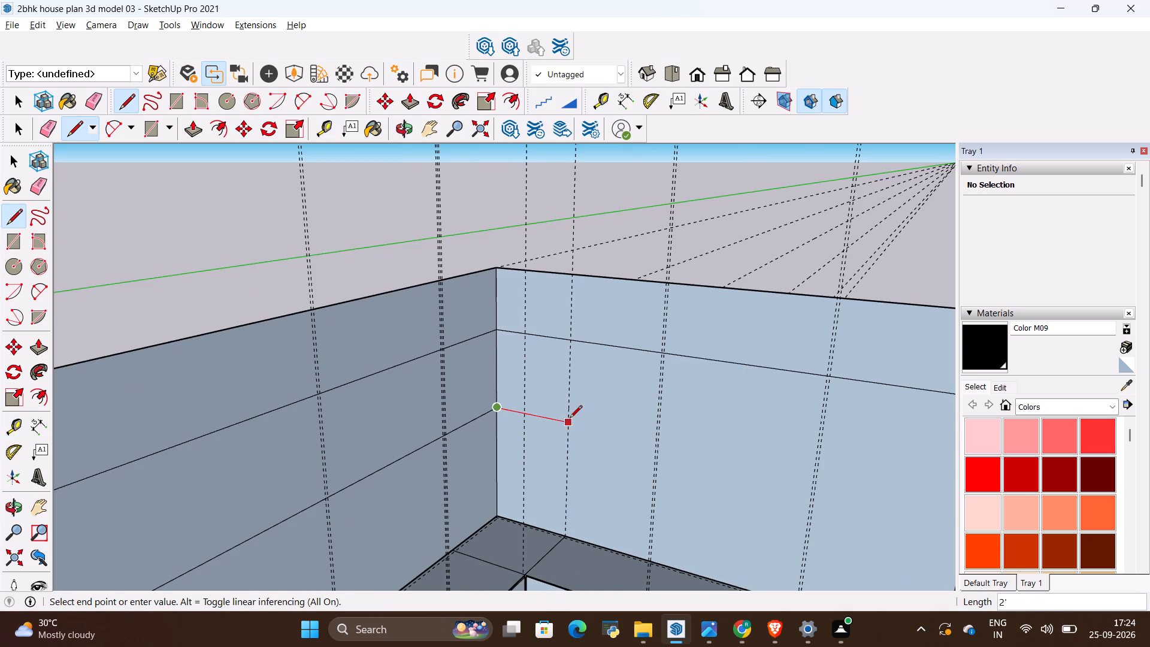
pyautogui.click(570, 419)
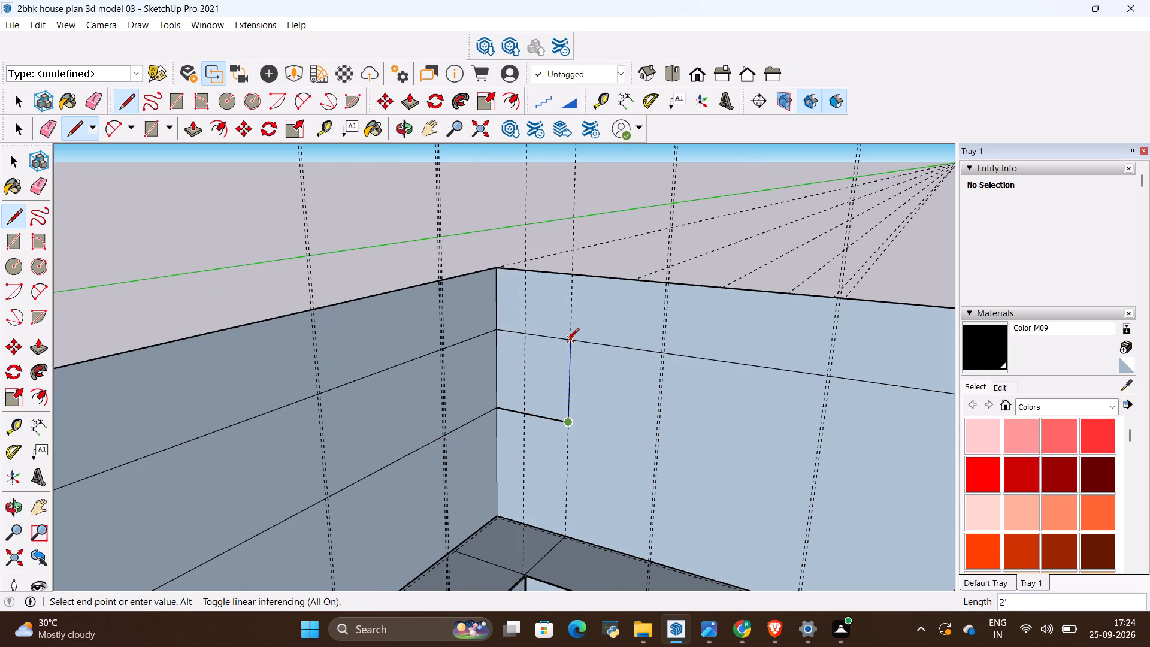
pyautogui.click(567, 341)
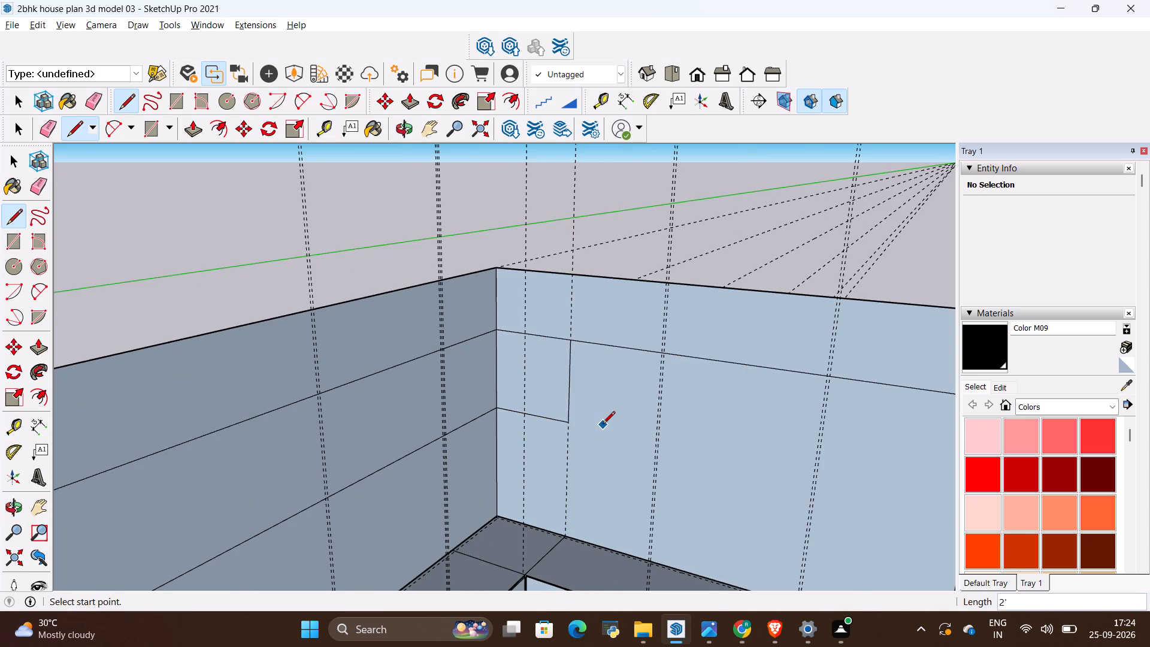
# Compare the corner open shelf outline on the short wall with the reference's right side elevation.
pyautogui.hotkey('alt', 'Tab')
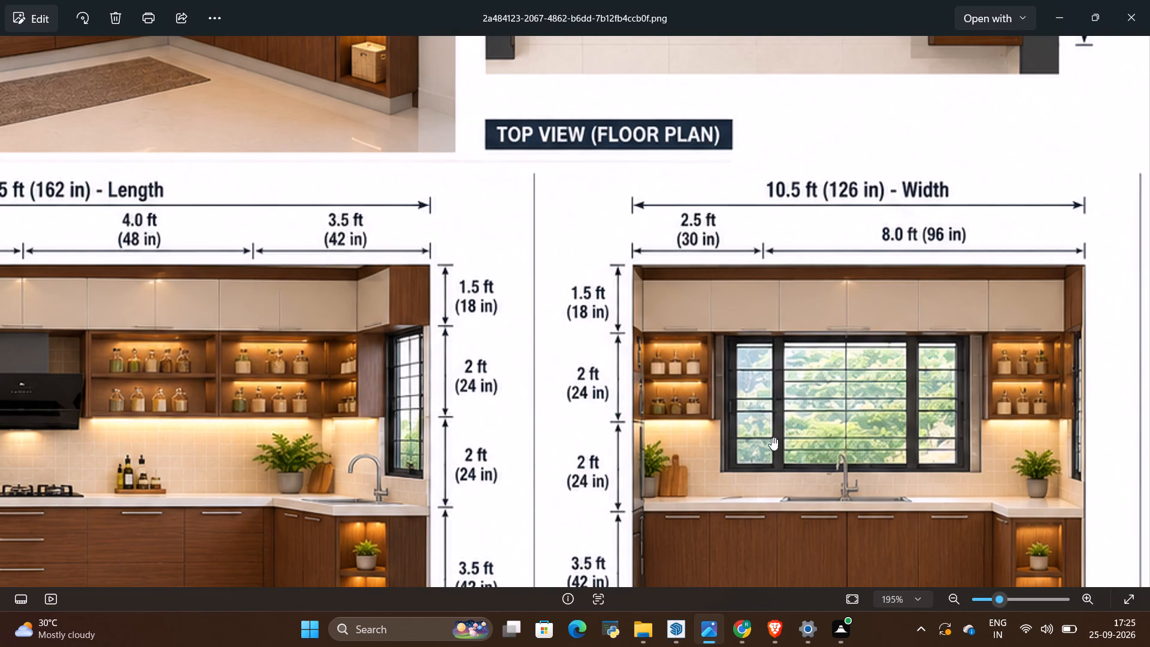
pyautogui.hotkey('alt', 'Tab')
pyautogui.scroll(-4, 505, 406)
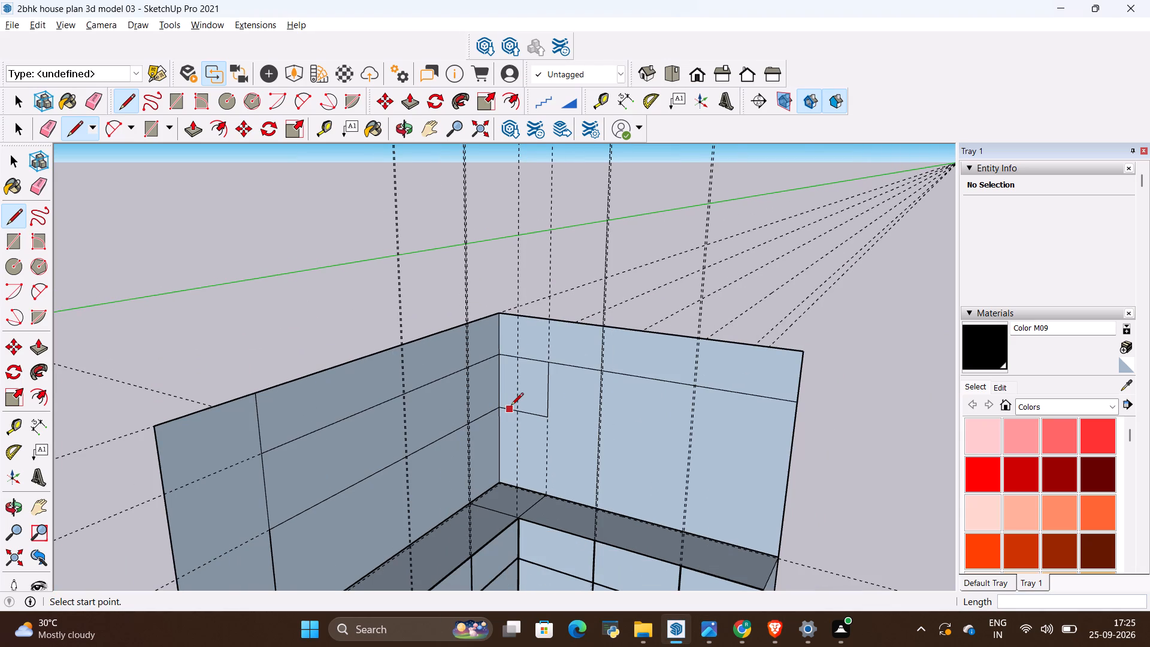
pyautogui.scroll(2, 561, 468)
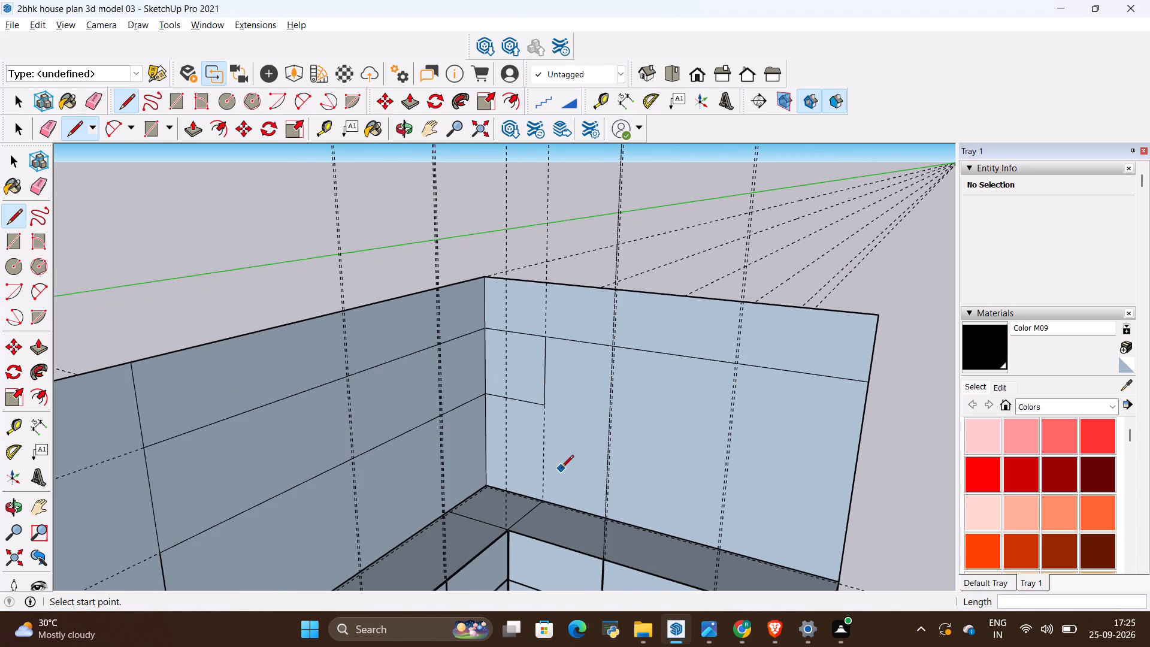
pyautogui.moveTo(442, 474); pyautogui.dragTo(498, 452, button='middle')
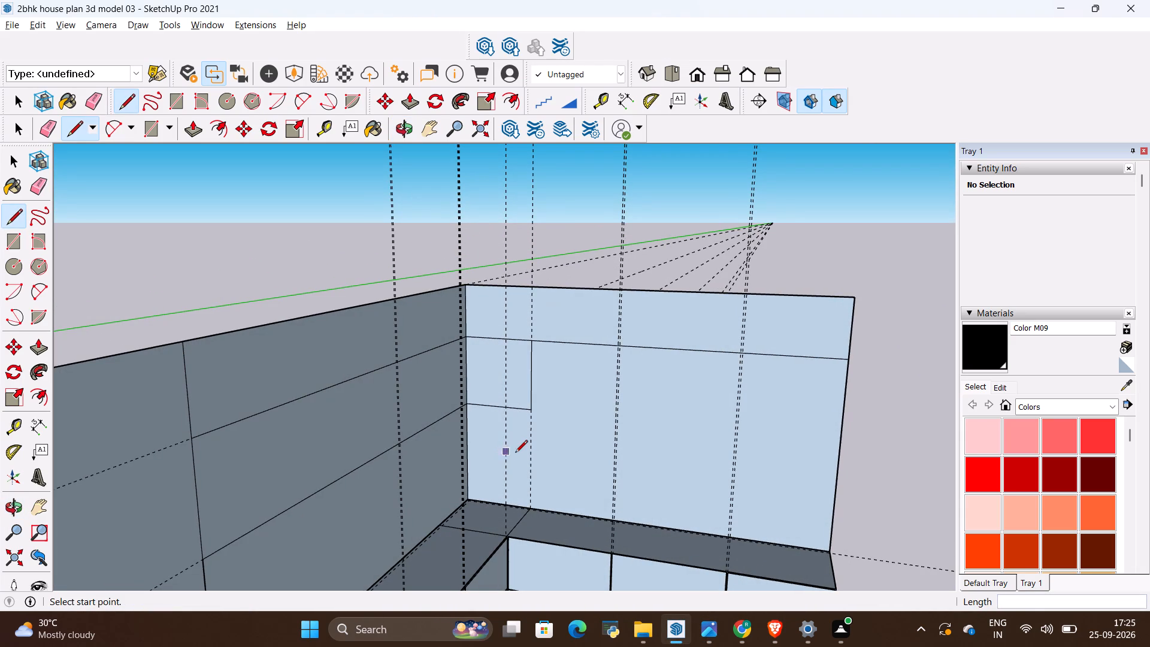
pyautogui.hotkey('alt', 'Tab')
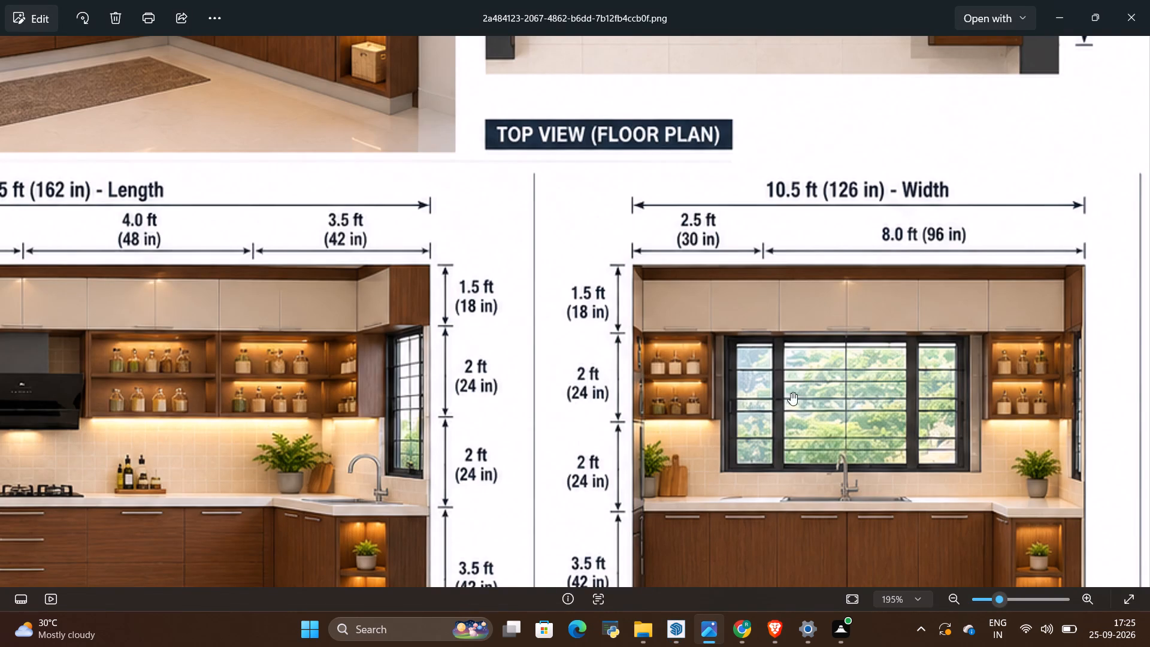
pyautogui.hotkey('alt', 'Tab')
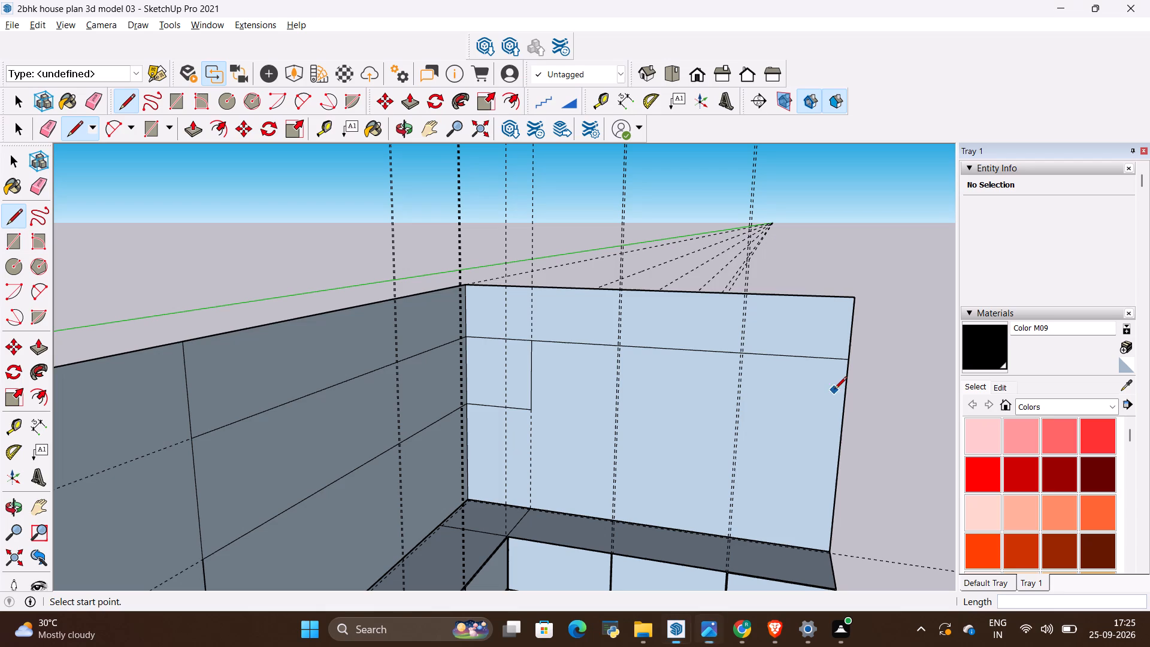
# Draw a 1' 6" vertical line from the corner shelf's upper outer corner to the short wall's top edge.
pyautogui.scroll(4, 585, 373)
pyautogui.moveTo(522, 385); pyautogui.dragTo(591, 394, button='middle')
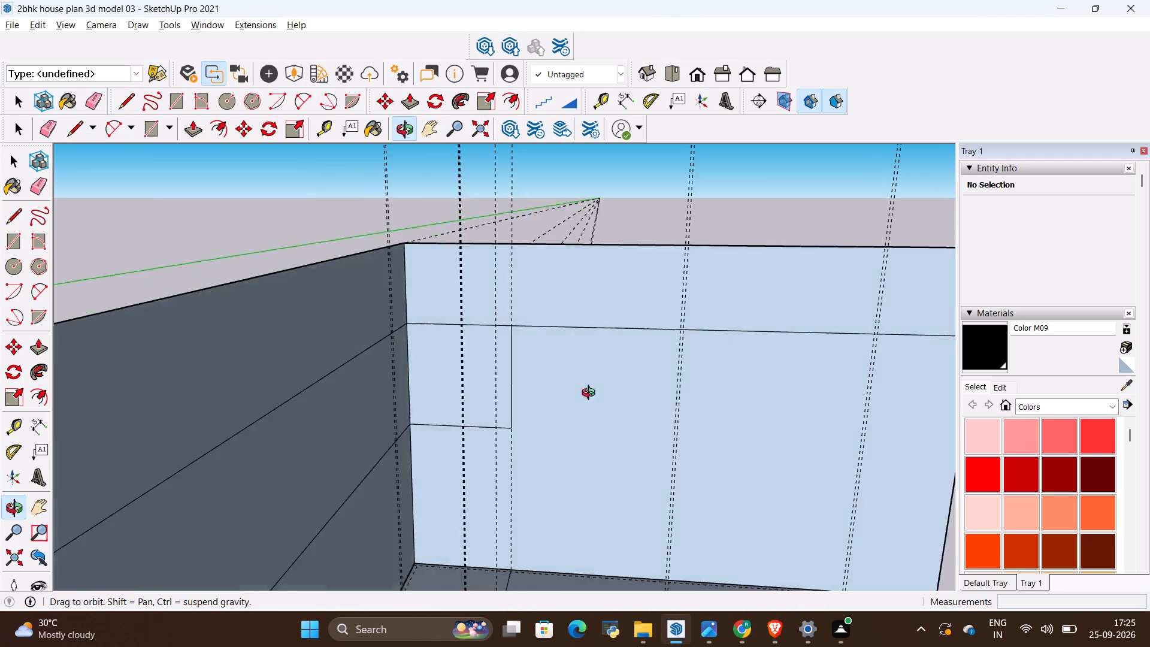
pyautogui.moveTo(591, 394); pyautogui.dragTo(571, 395, button='middle')
pyautogui.scroll(-3, 547, 395)
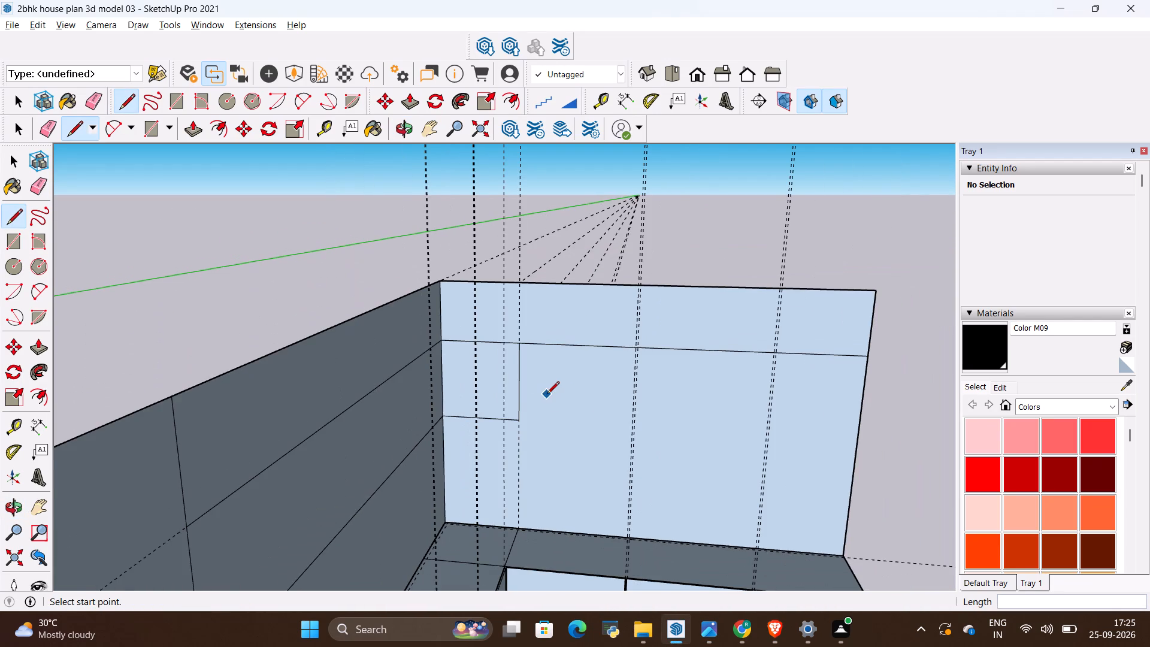
pyautogui.moveTo(612, 403); pyautogui.dragTo(431, 413, button='middle')
pyautogui.scroll(-4, 553, 402)
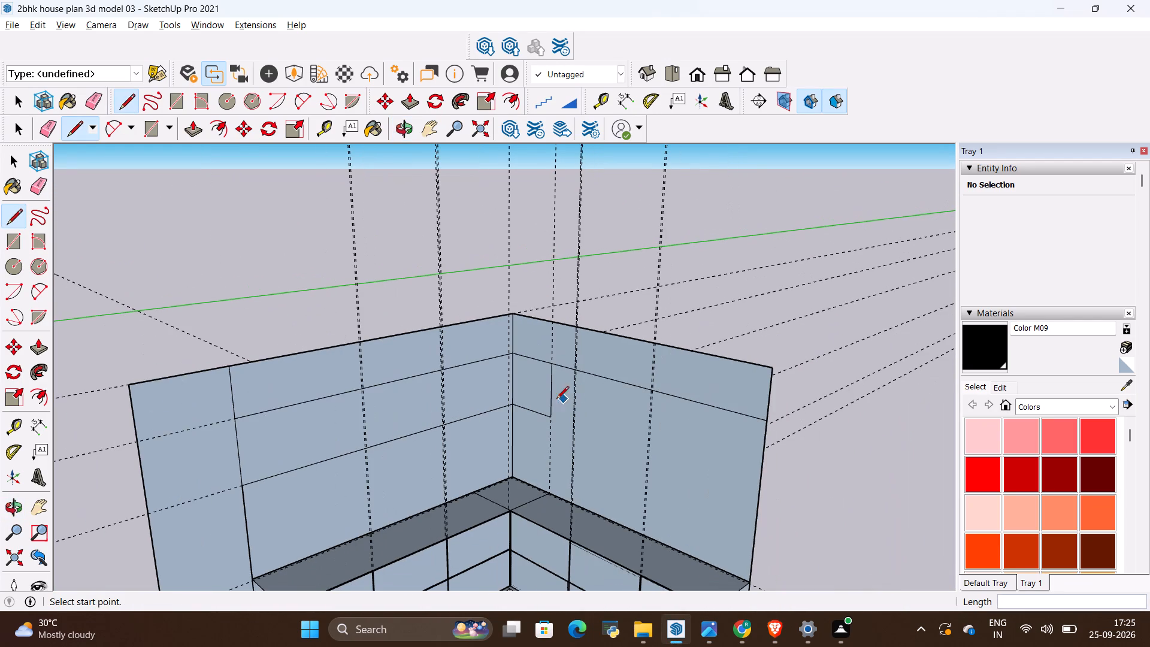
pyautogui.moveTo(395, 468); pyautogui.dragTo(525, 465, button='middle')
pyautogui.scroll(4, 532, 359)
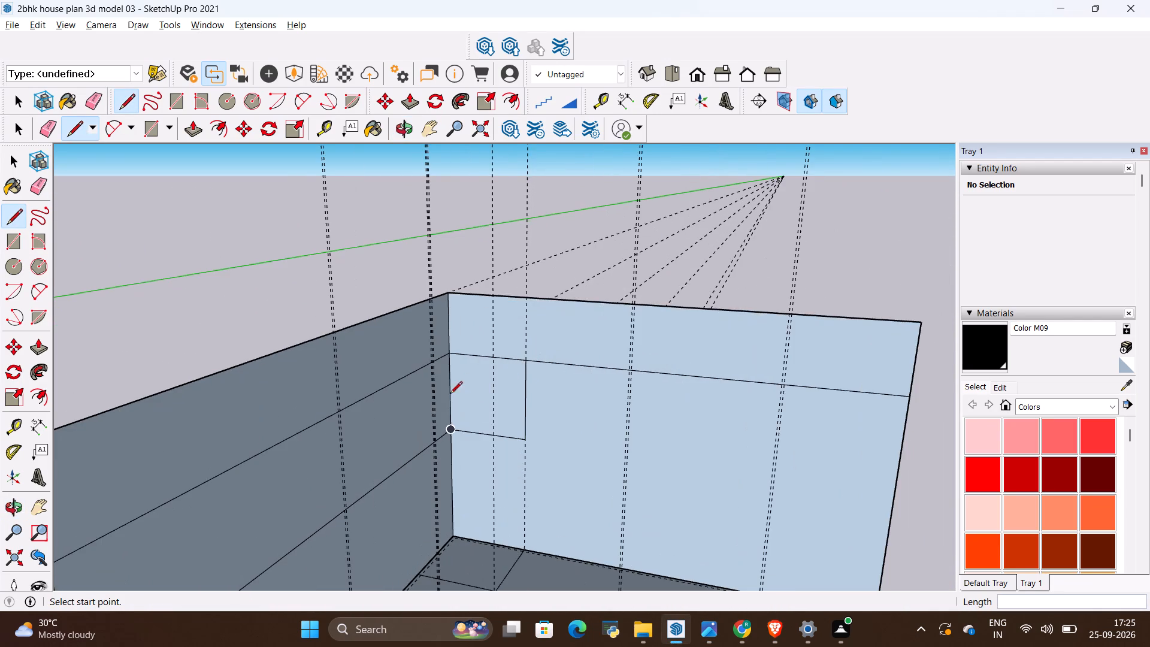
pyautogui.scroll(3, 504, 427)
pyautogui.scroll(4, 543, 389)
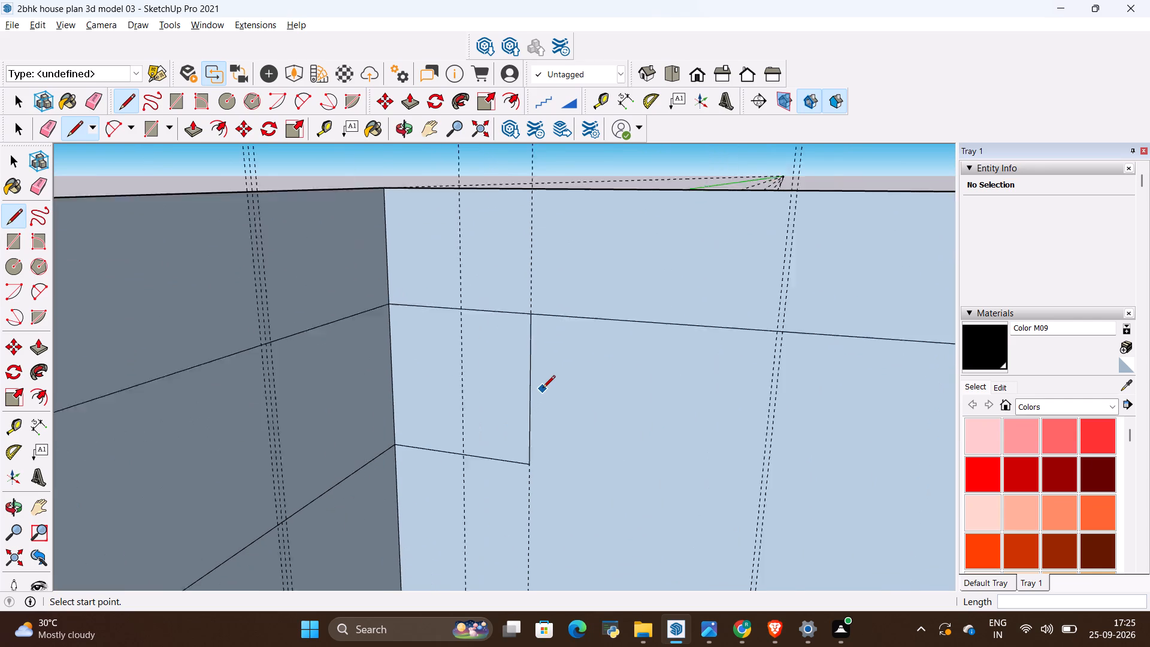
pyautogui.scroll(-1, 535, 386)
pyautogui.press('l')
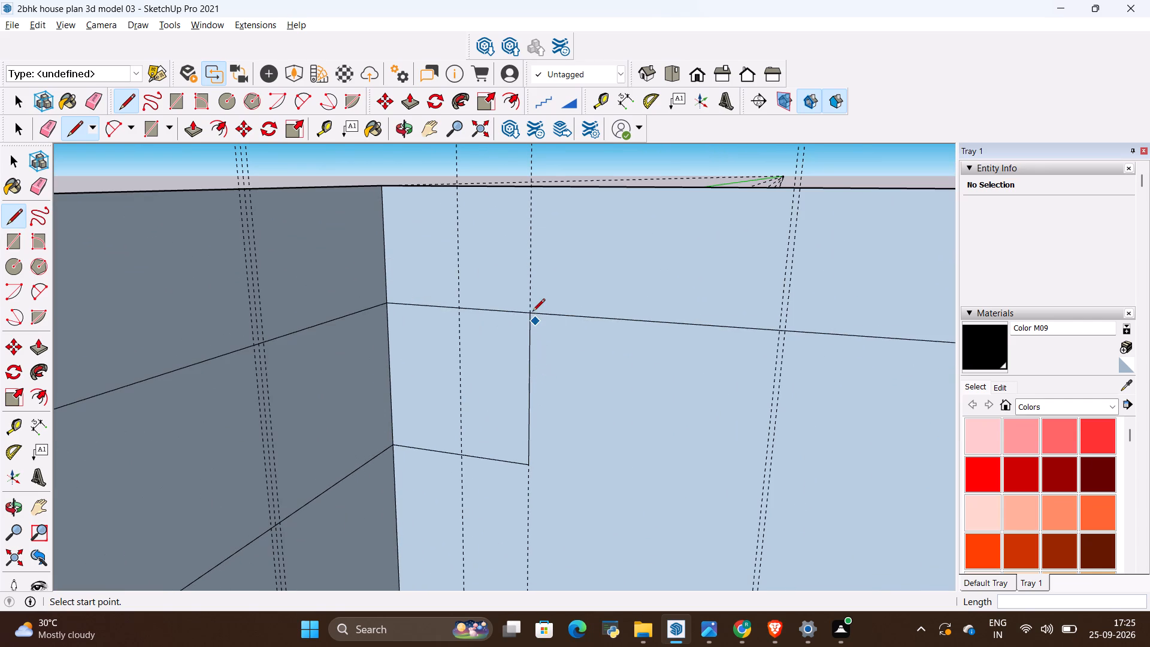
pyautogui.click(531, 310)
pyautogui.click(535, 191)
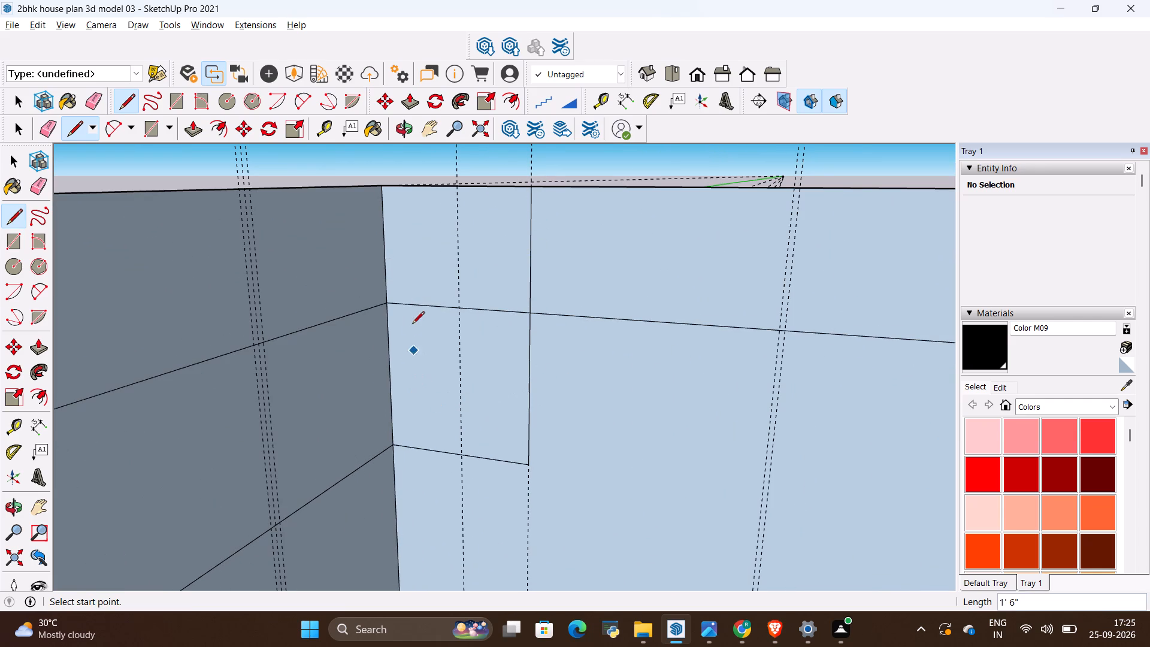
# Copy the 2' by 1' 6" upper cabinet face at the corner twice along the short wall, edge to edge at 2' spacing.
pyautogui.press('space')
pyautogui.click(418, 289)
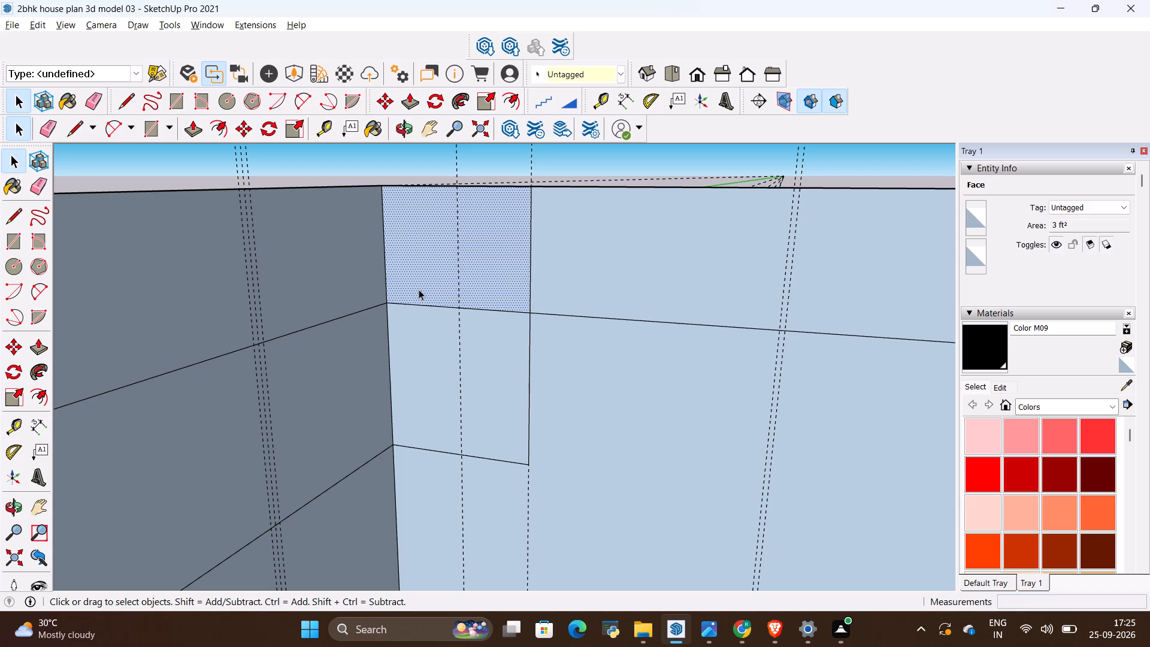
pyautogui.doubleClick(419, 289)
pyautogui.press('m')
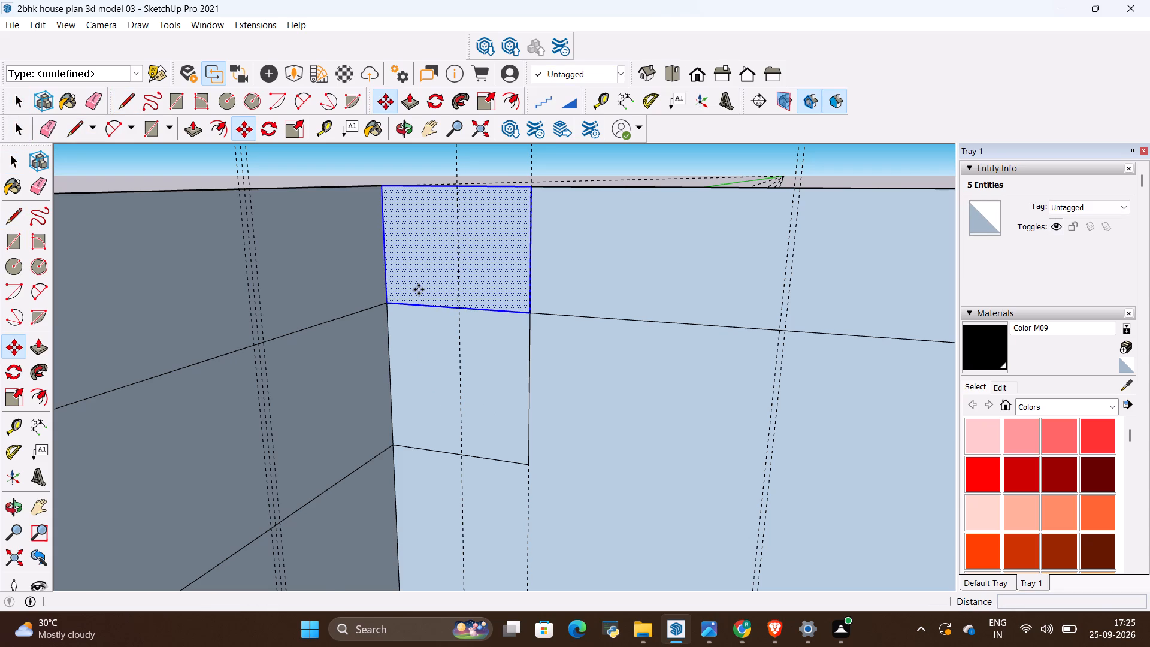
pyautogui.click(385, 306)
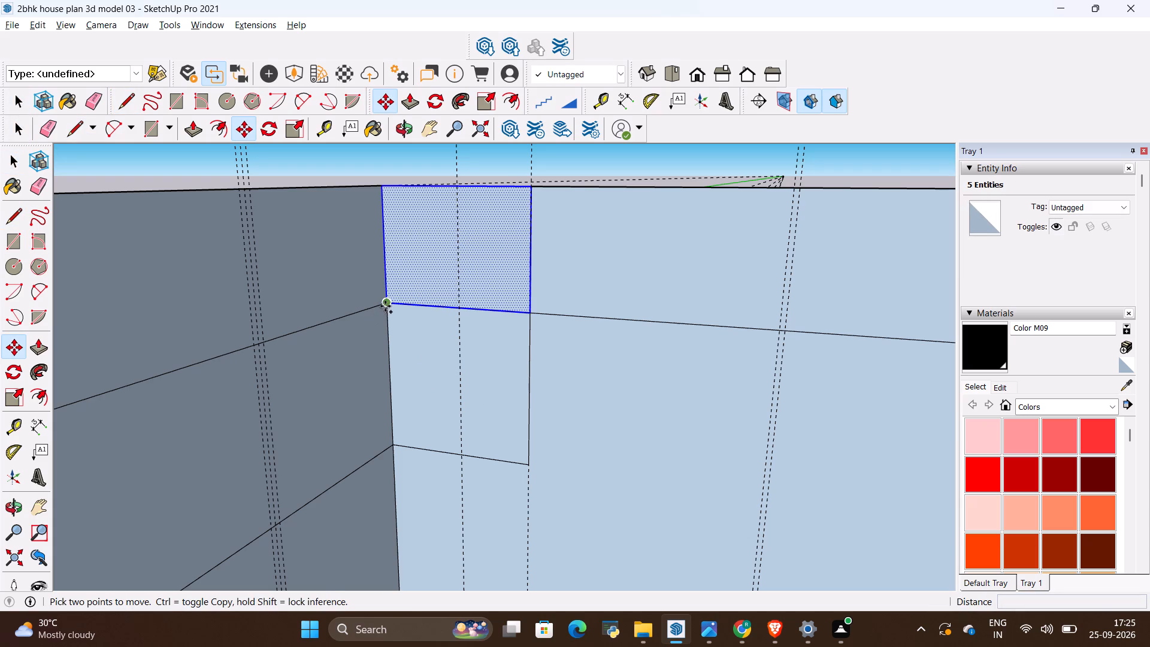
pyautogui.click(527, 315)
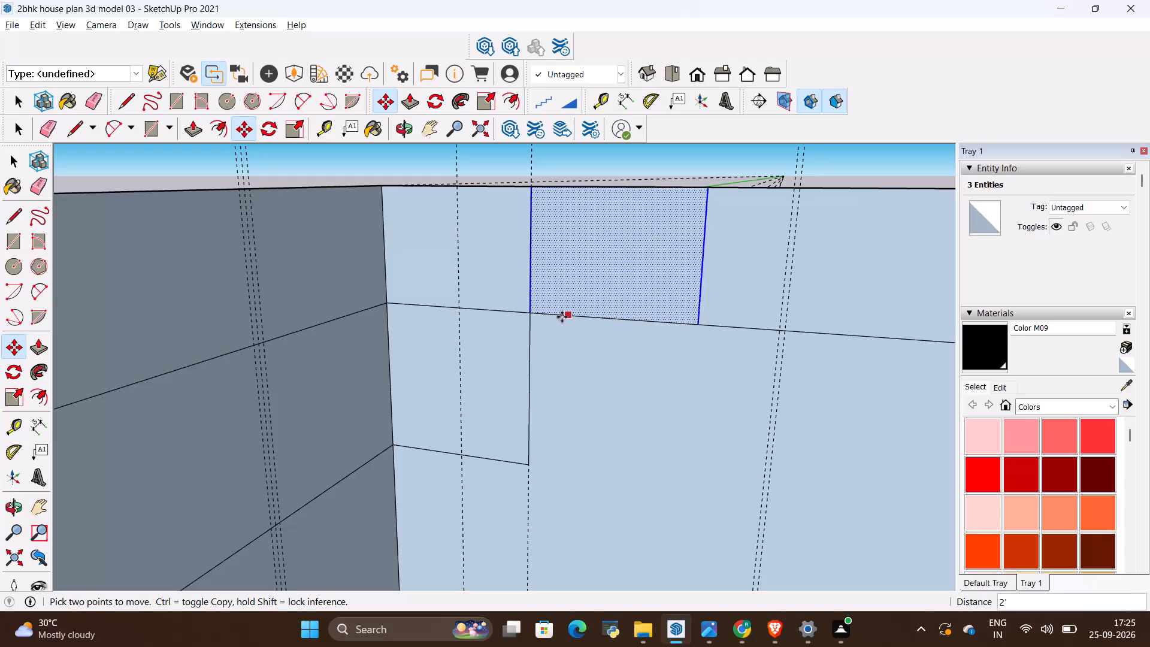
pyautogui.click(532, 317)
pyautogui.click(703, 328)
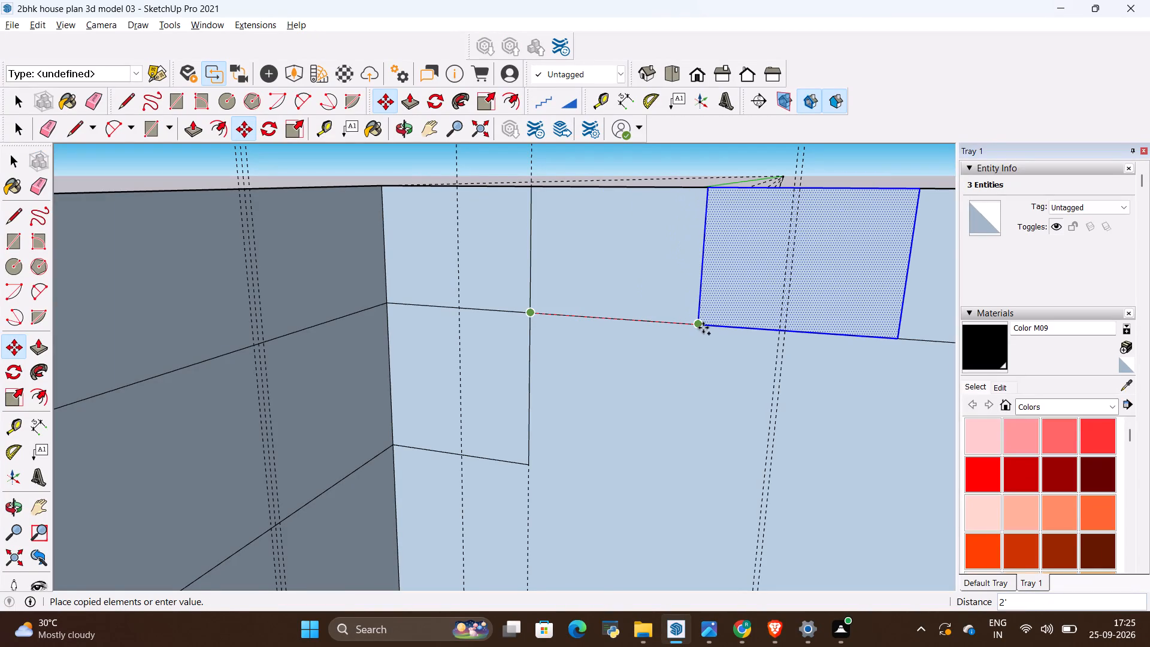
# Add two more edge-to-edge copies of the 2' wide upper cabinet face towards the short wall's open end.
pyautogui.scroll(-5, 542, 359)
pyautogui.click(645, 335)
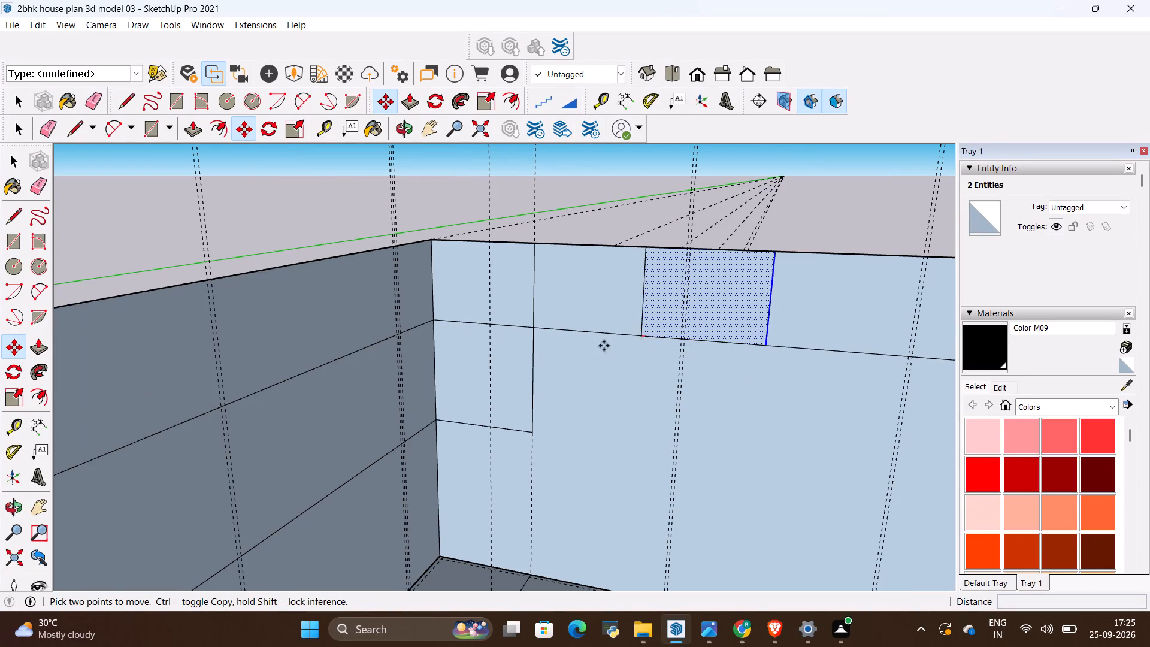
pyautogui.scroll(-5, 578, 371)
pyautogui.scroll(3, 694, 371)
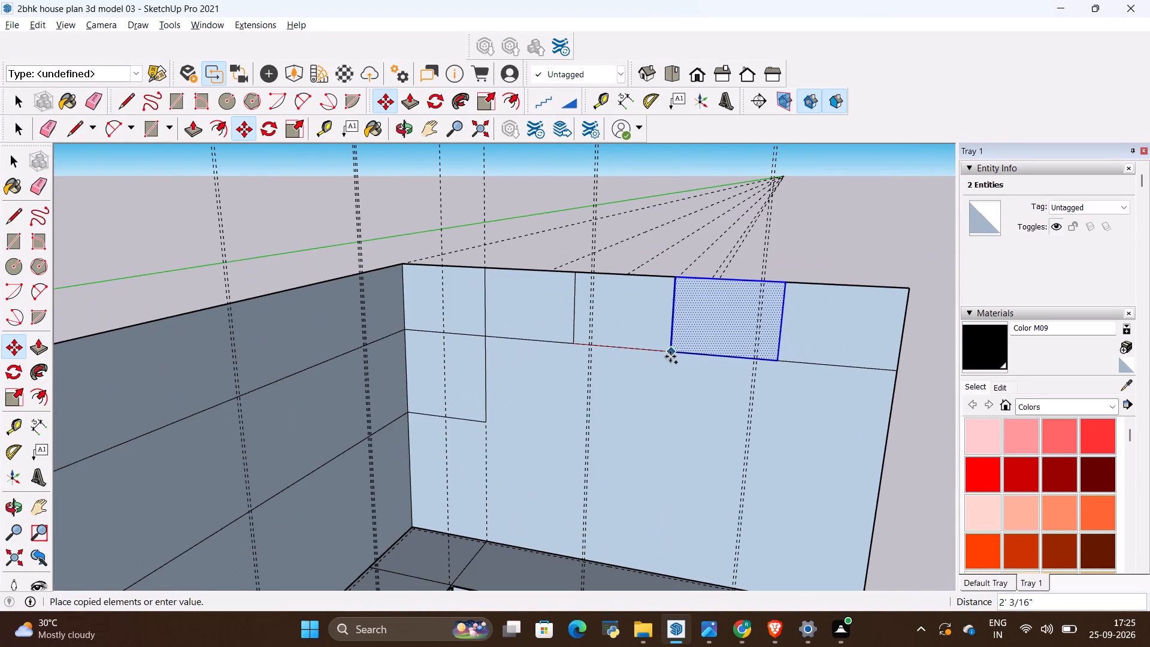
pyautogui.click(673, 350)
pyautogui.scroll(4, 674, 380)
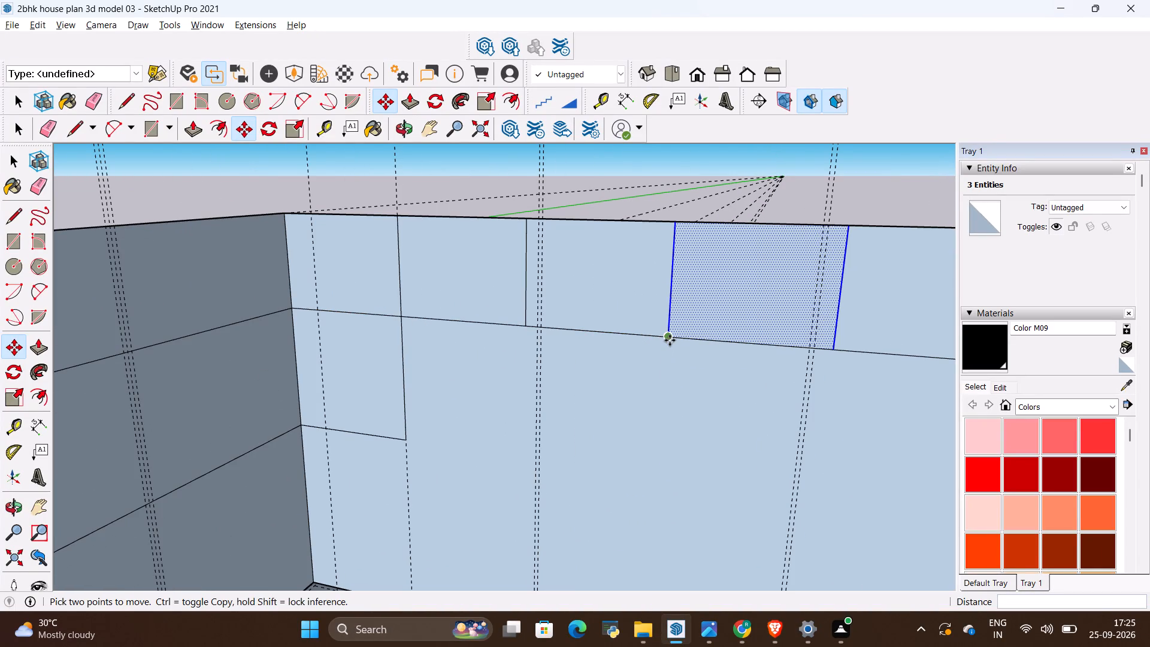
pyautogui.click(670, 340)
pyautogui.scroll(-4, 442, 412)
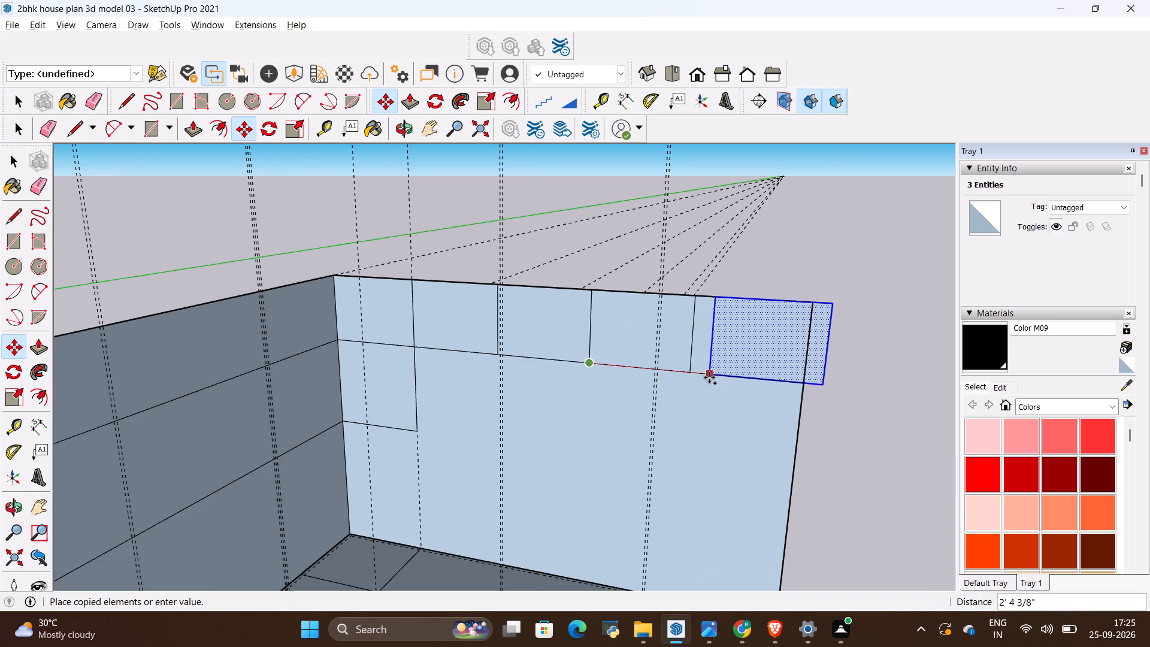
pyautogui.click(687, 373)
pyautogui.scroll(3, 818, 339)
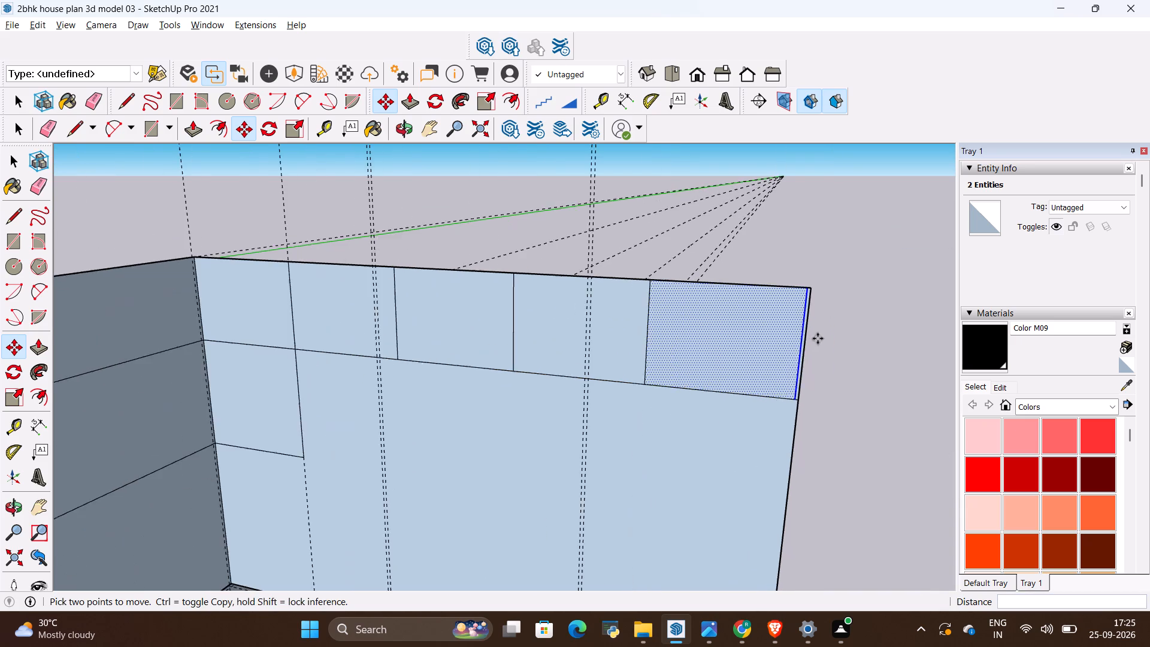
pyautogui.scroll(8, 818, 338)
pyautogui.scroll(4, 794, 487)
pyautogui.scroll(-10, 804, 450)
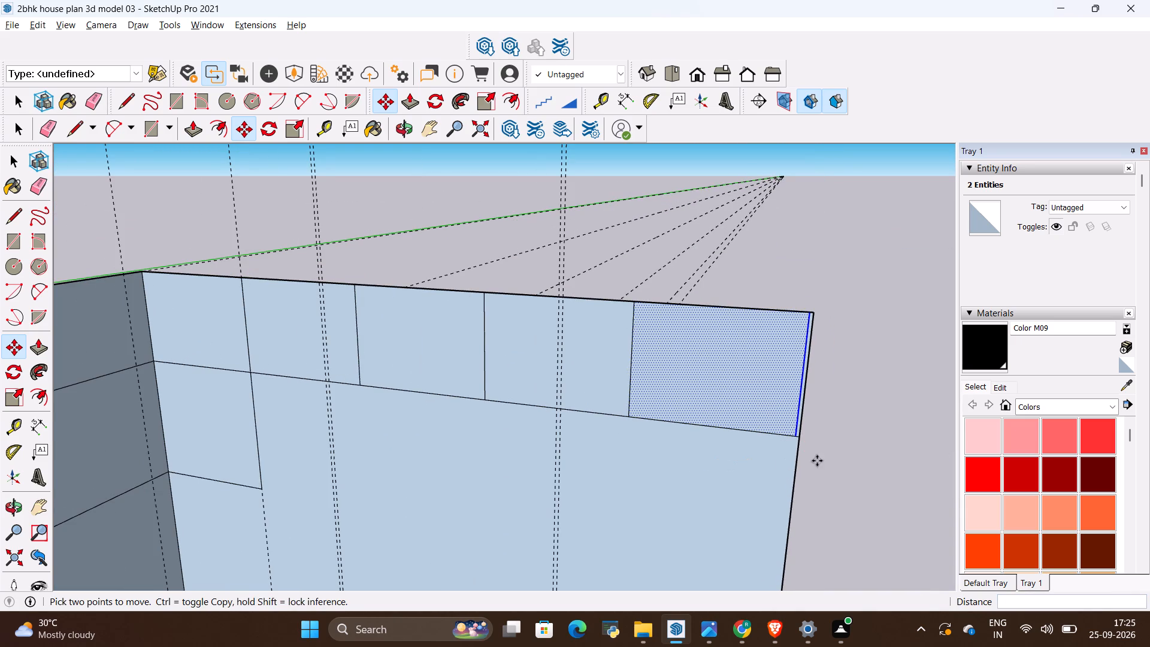
pyautogui.press('space')
pyautogui.click(861, 455)
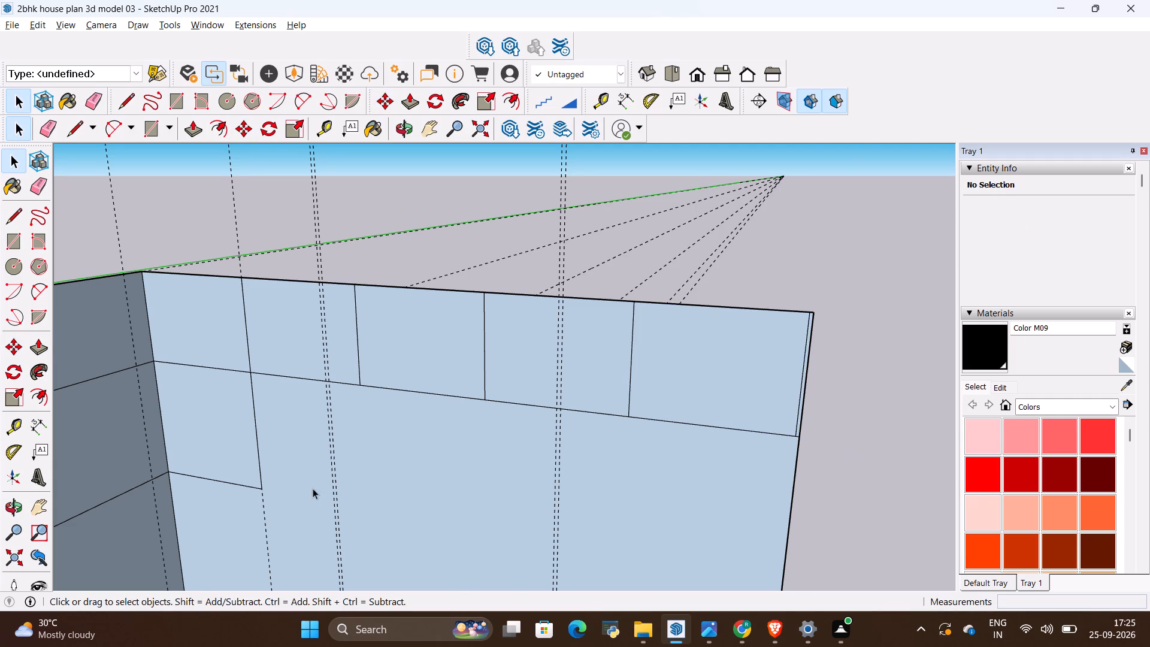
# Place a vertical guide on the long wall 2' from its vertical dividing line, on the side towards the corner.
pyautogui.scroll(-3, 237, 491)
pyautogui.moveTo(215, 492); pyautogui.dragTo(267, 427, button='middle')
pyautogui.scroll(-5, 458, 466)
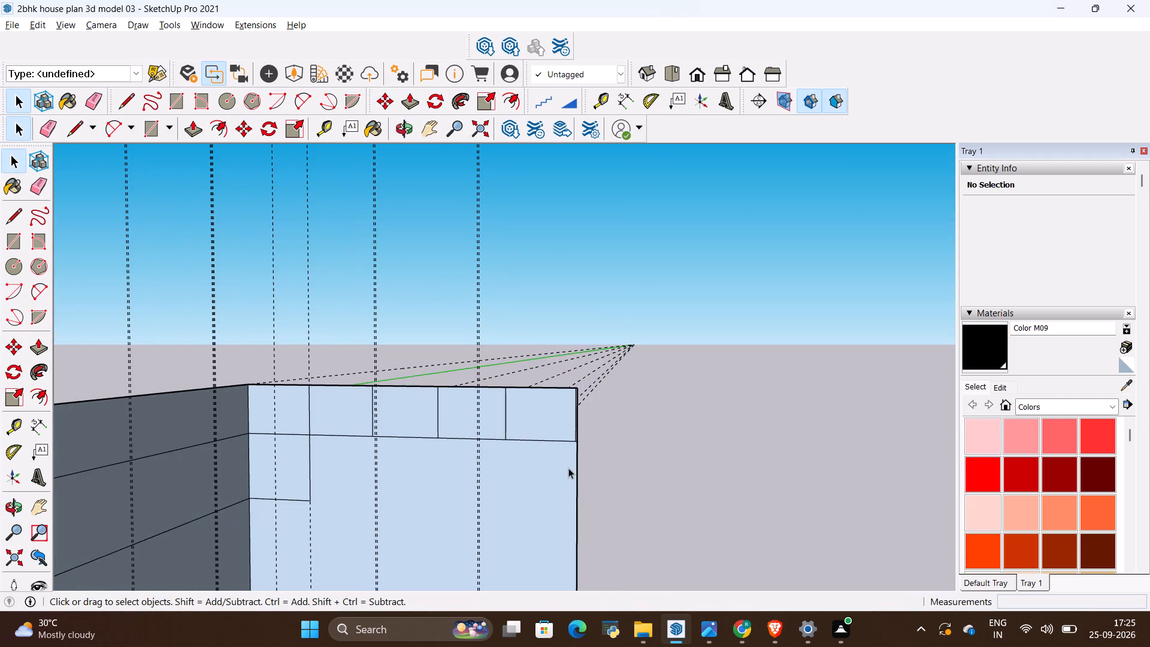
pyautogui.moveTo(568, 468); pyautogui.dragTo(314, 537, button='middle')
pyautogui.scroll(-3, 411, 510)
pyautogui.scroll(8, 147, 428)
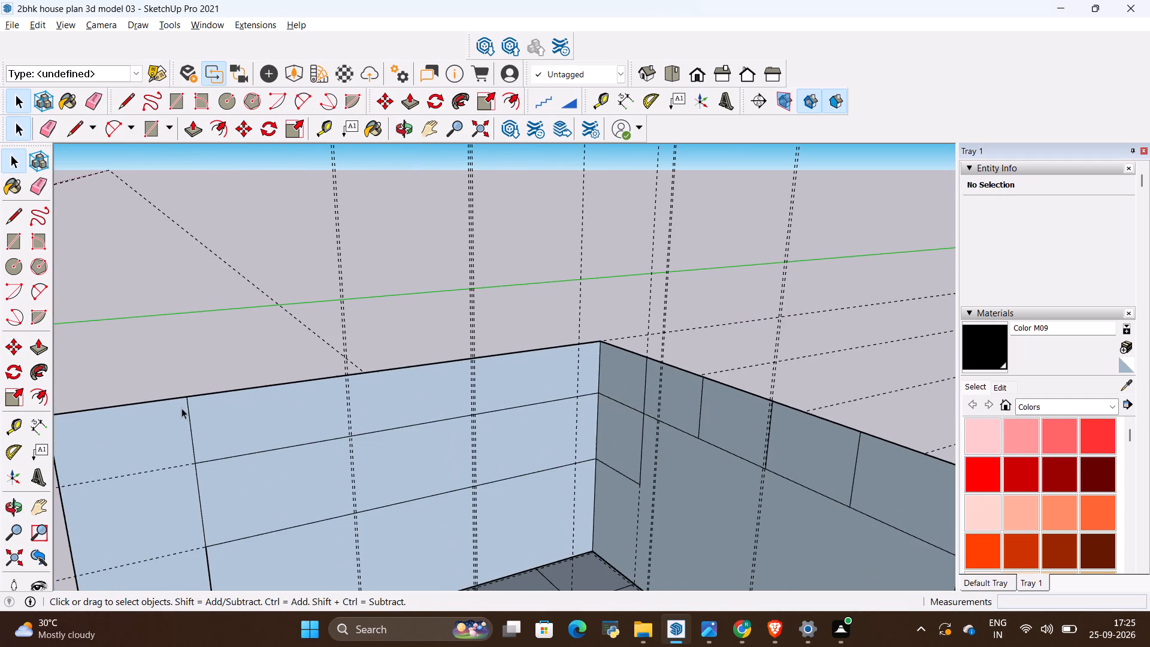
pyautogui.scroll(2, 222, 440)
pyautogui.scroll(-1, 374, 440)
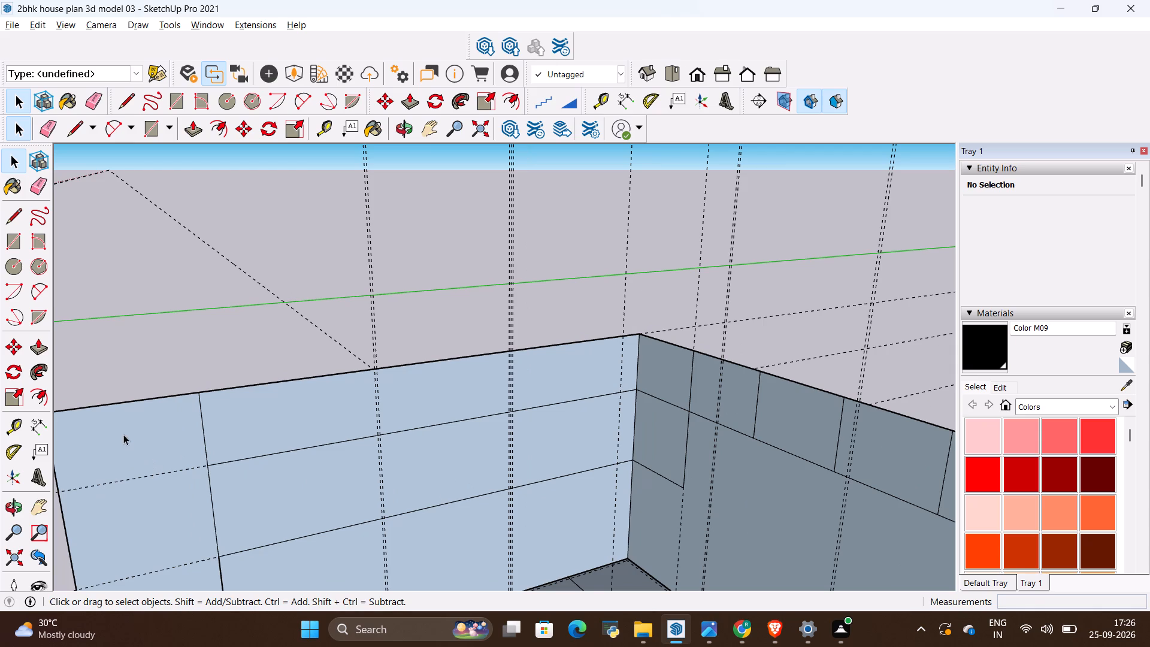
pyautogui.press('t')
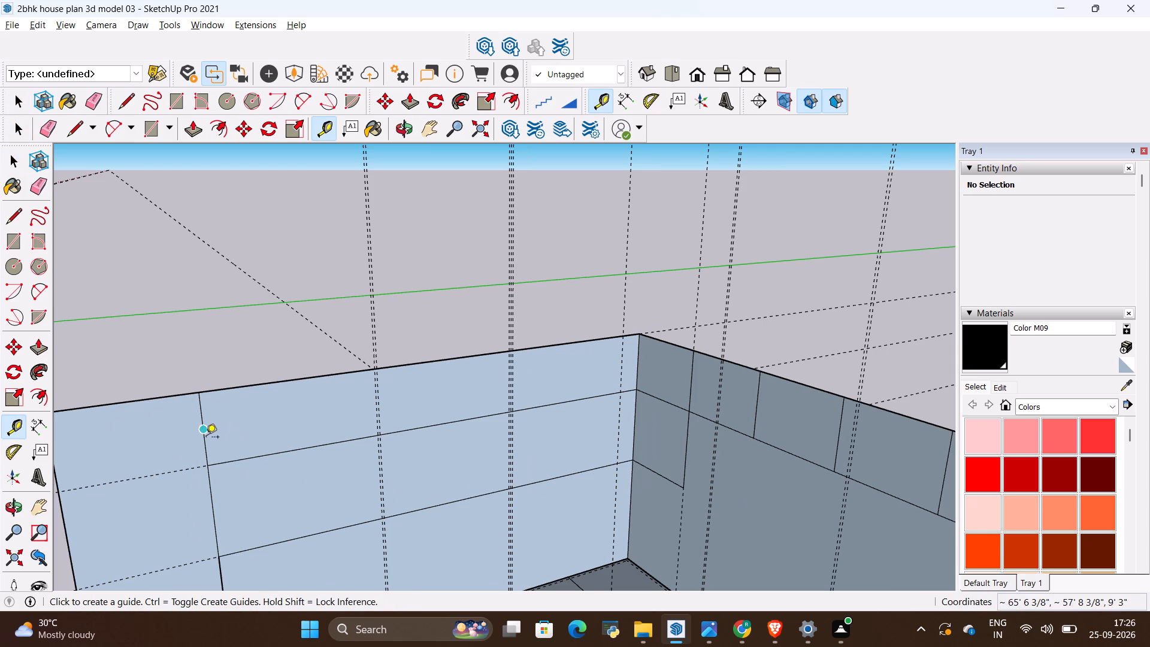
pyautogui.click(205, 438)
pyautogui.press('BackSpace')
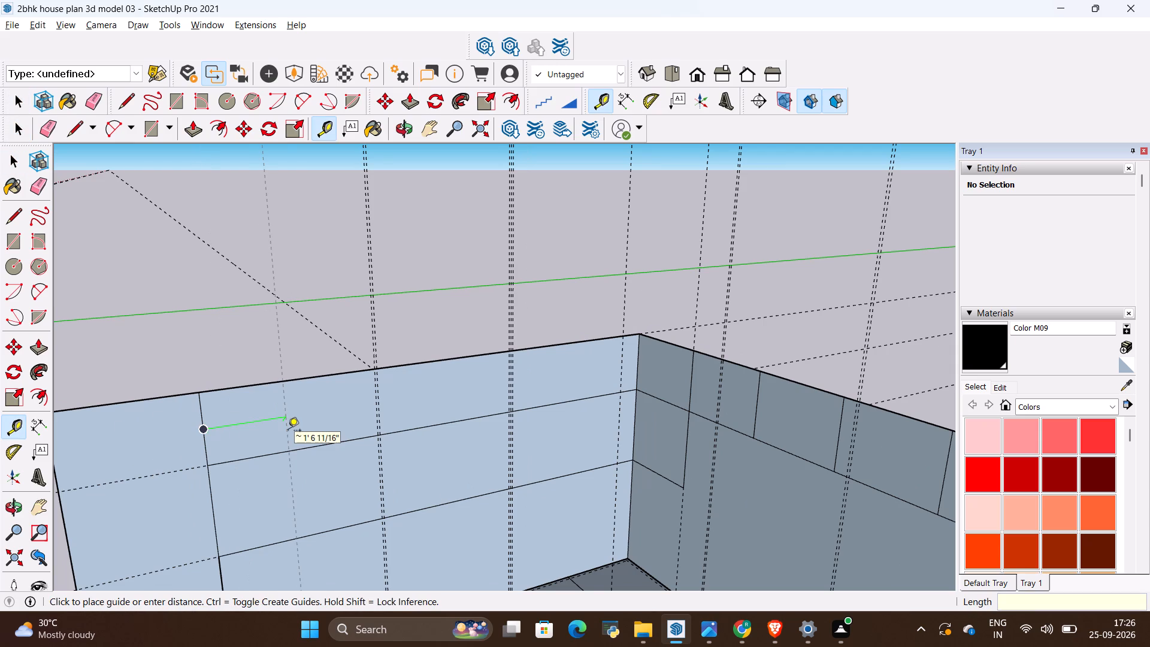
pyautogui.write("2'")
pyautogui.press('Return')
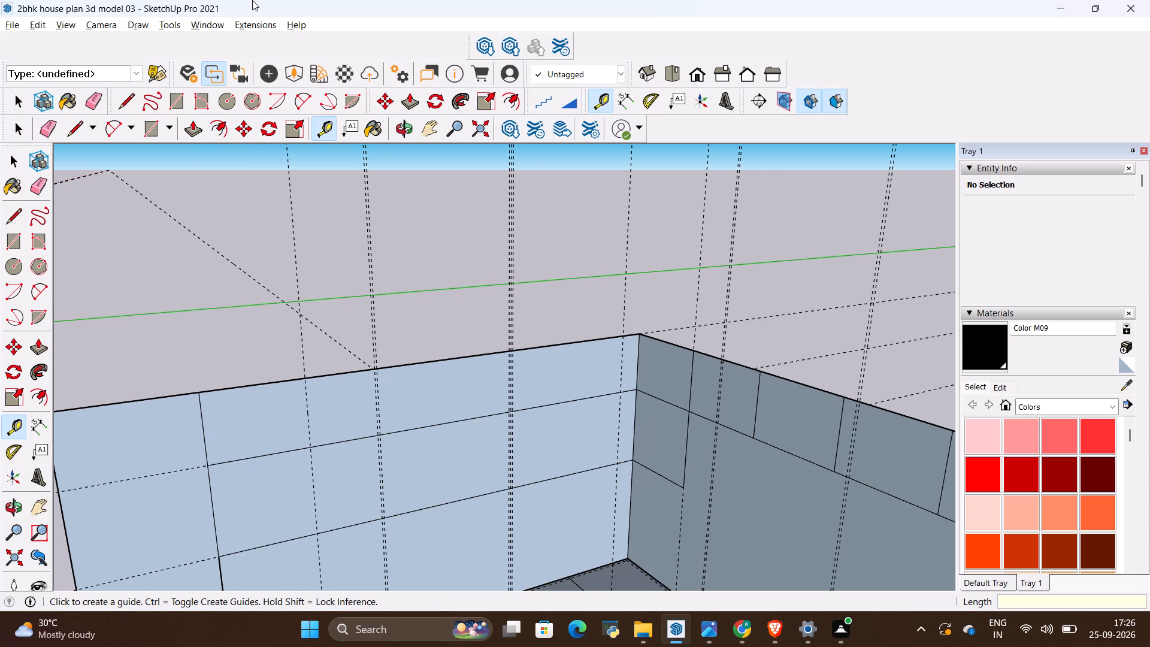
# Draw a 2' by 1' 6" upper cabinet rectangle on the long wall between the dividing line and the 2' guide, up to the top edge.
pyautogui.press('r')
pyautogui.click(208, 467)
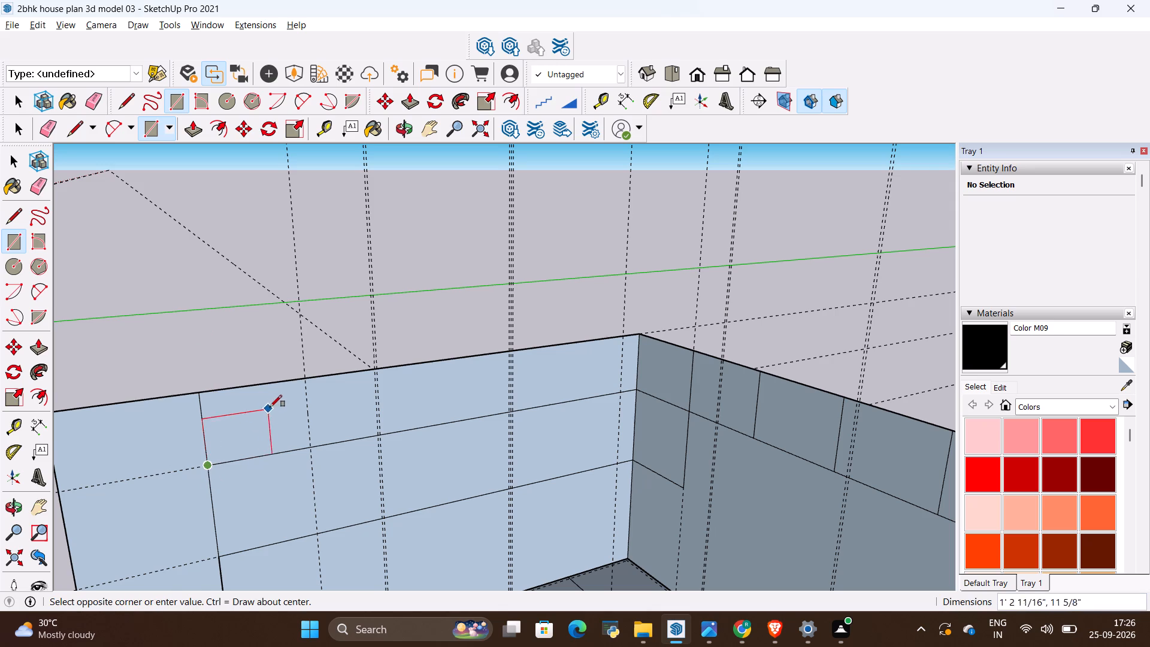
pyautogui.click(305, 379)
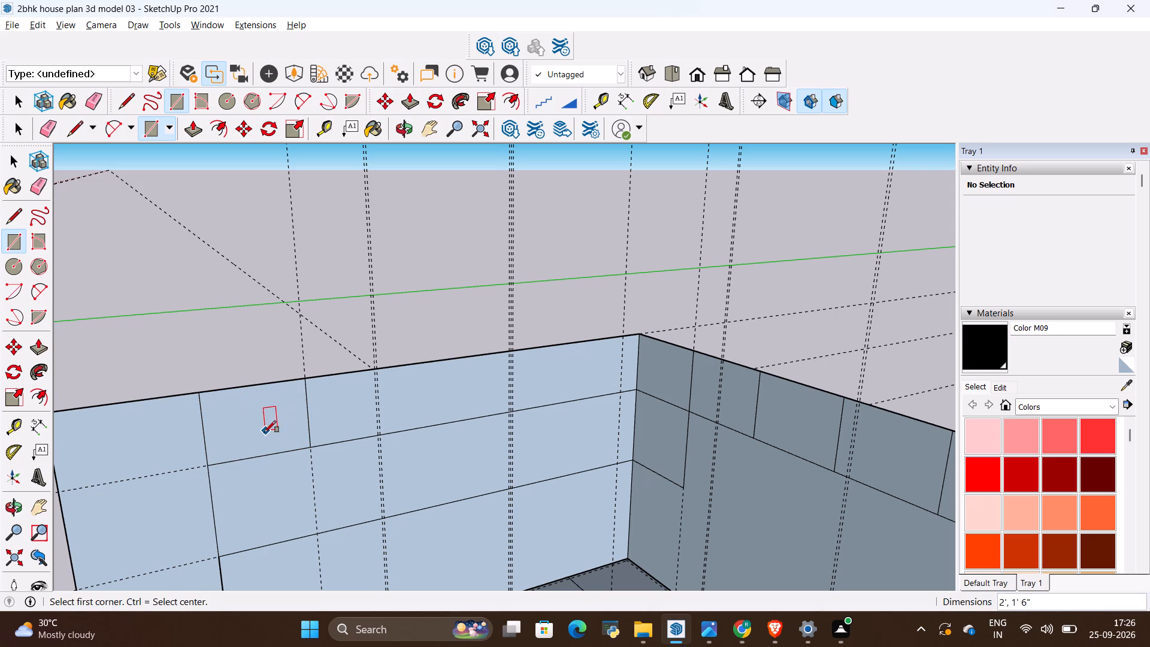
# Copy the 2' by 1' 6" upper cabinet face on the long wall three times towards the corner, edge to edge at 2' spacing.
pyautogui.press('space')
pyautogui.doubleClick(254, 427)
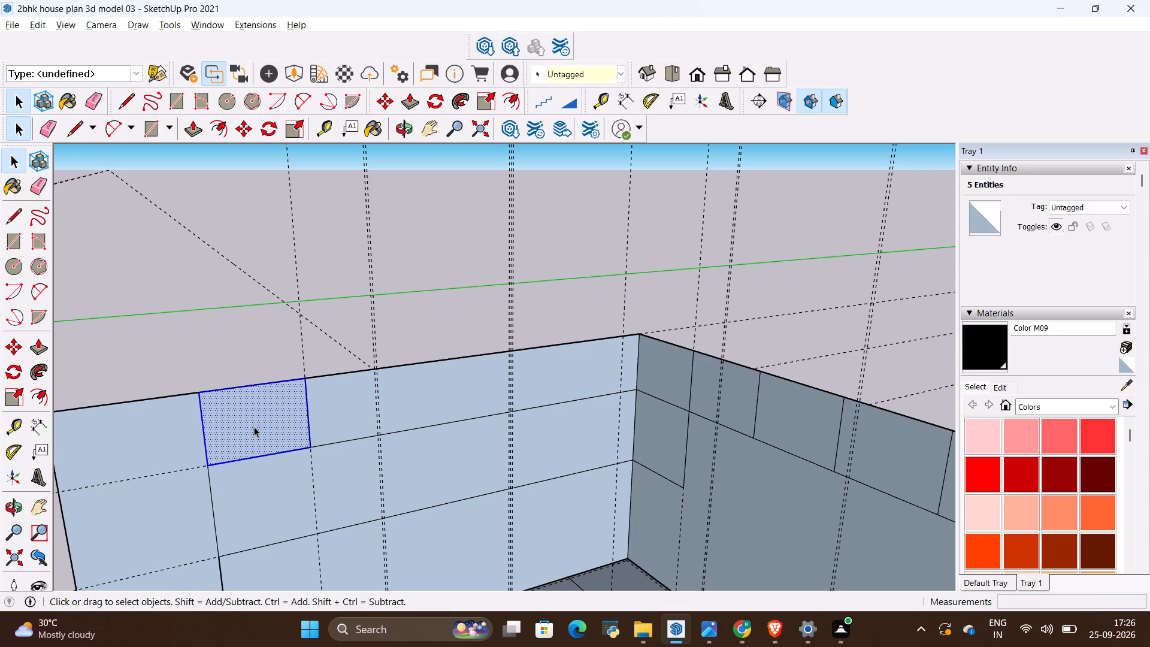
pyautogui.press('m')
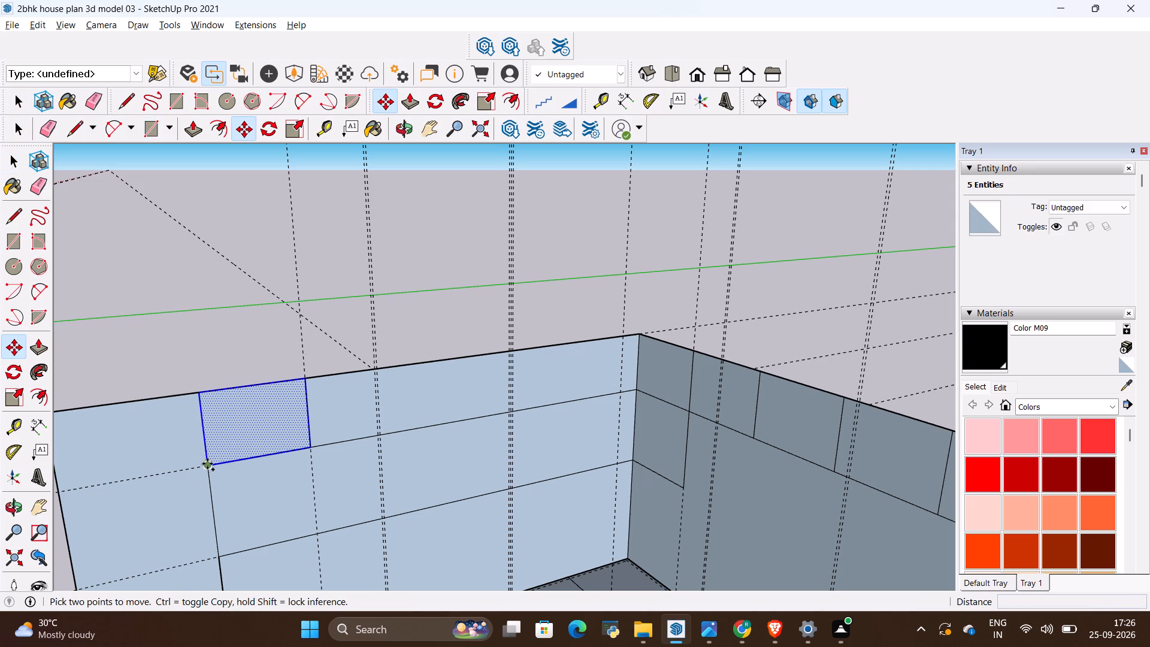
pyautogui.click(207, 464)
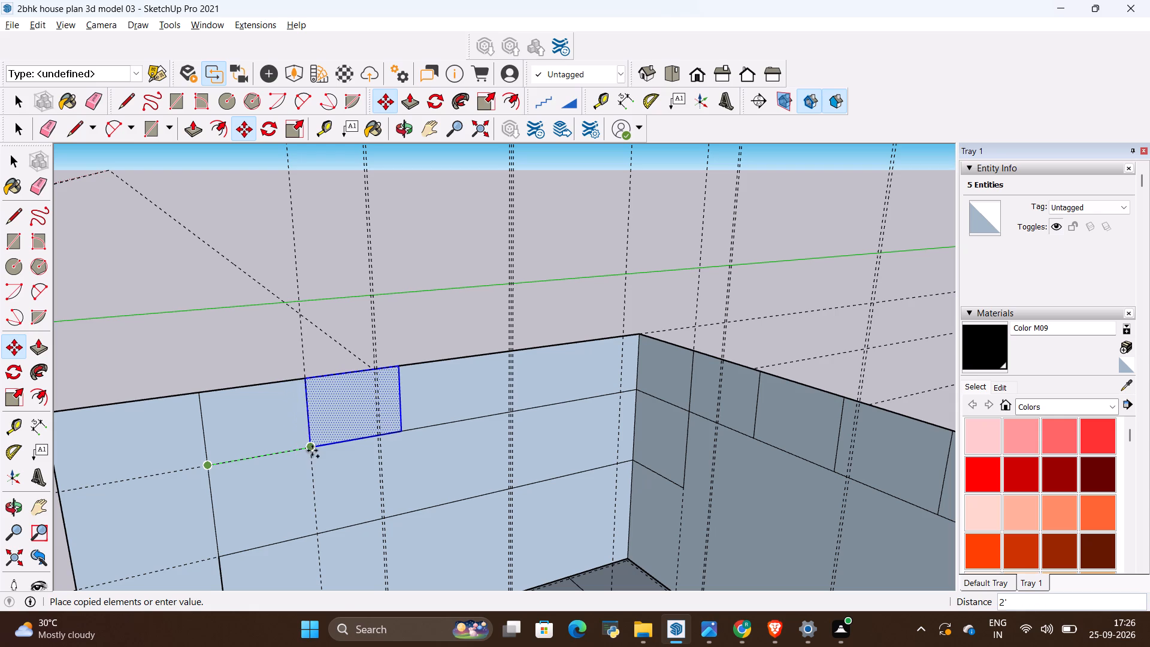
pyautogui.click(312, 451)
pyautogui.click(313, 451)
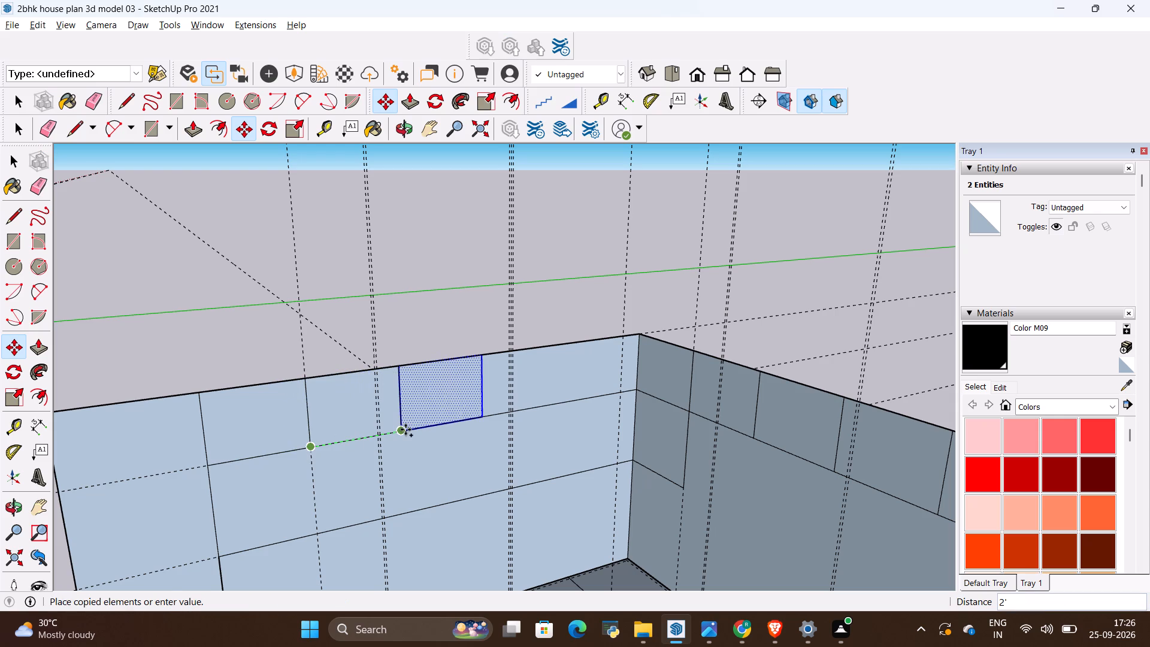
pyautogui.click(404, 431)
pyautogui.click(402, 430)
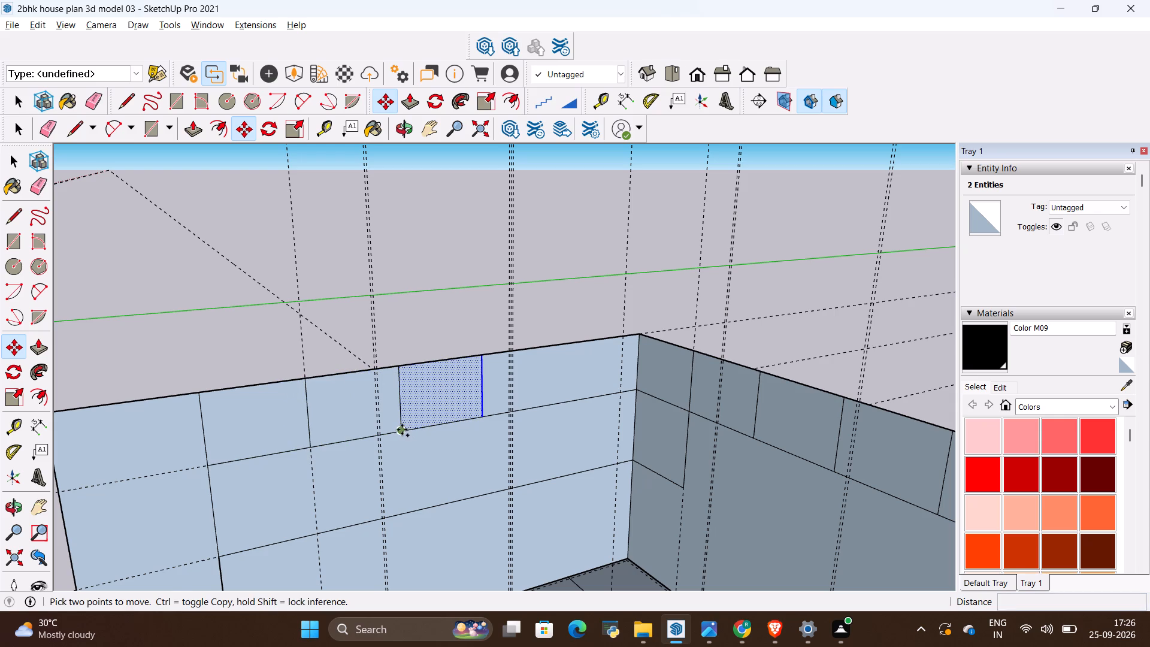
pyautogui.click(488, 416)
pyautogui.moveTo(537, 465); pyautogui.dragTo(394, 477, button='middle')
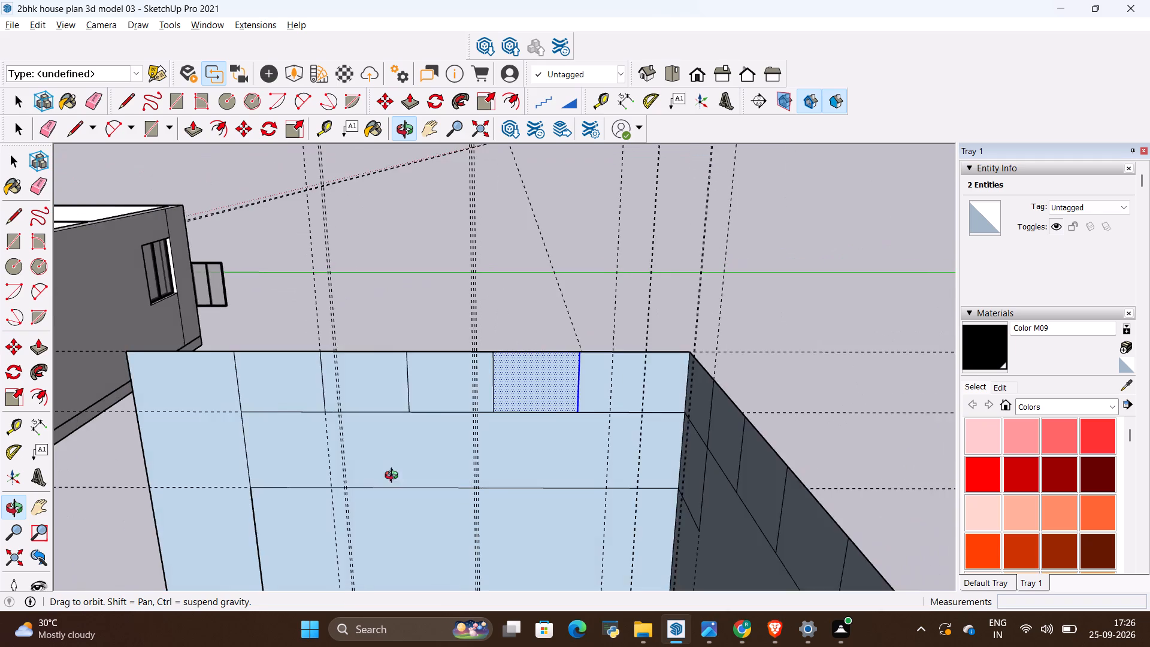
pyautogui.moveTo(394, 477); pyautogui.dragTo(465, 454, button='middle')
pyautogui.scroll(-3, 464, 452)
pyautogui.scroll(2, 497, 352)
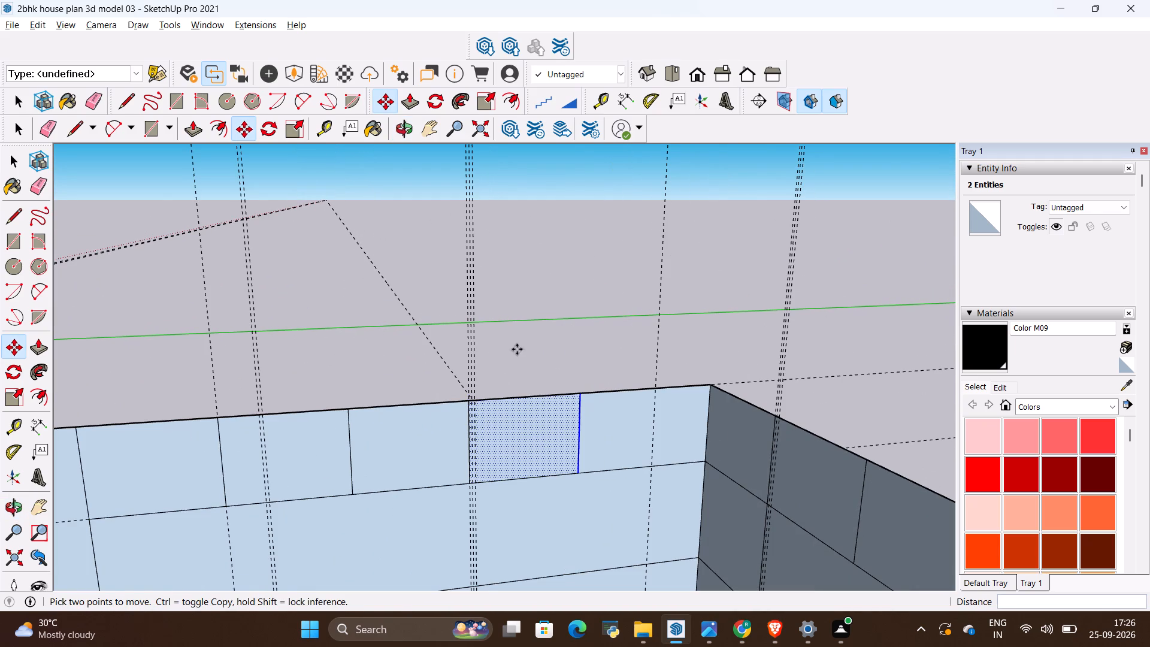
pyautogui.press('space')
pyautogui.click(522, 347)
# Examine how the upper cabinet divisions on the long wall are spaced between the vertical dividing line and the corner.
pyautogui.scroll(-4, 510, 512)
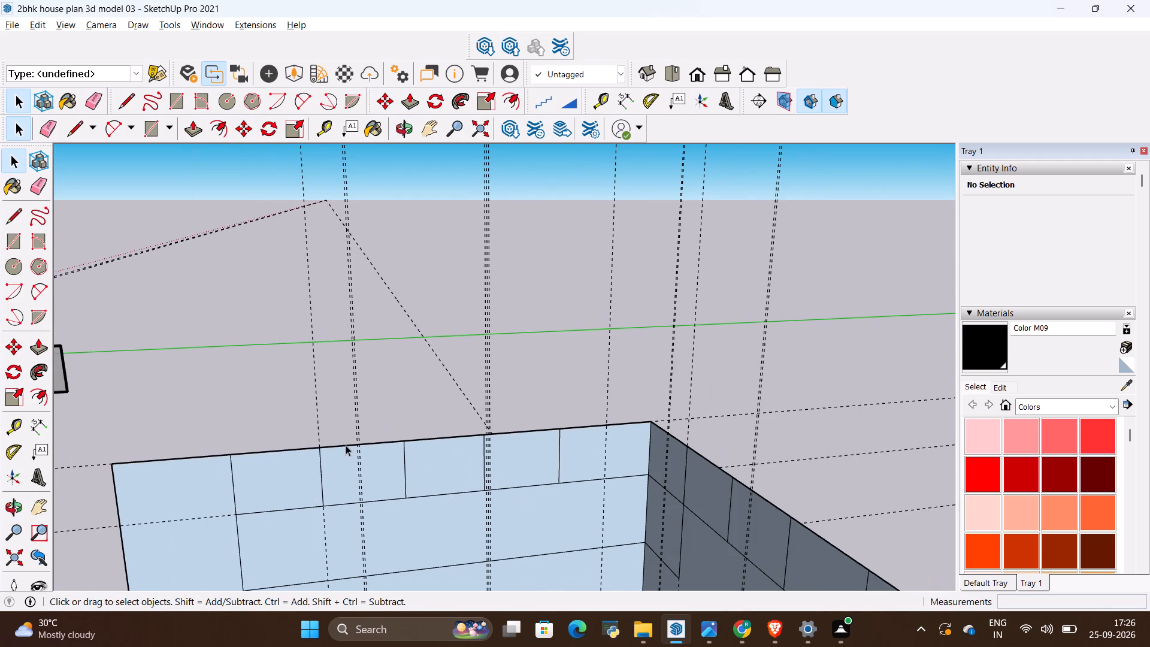
pyautogui.scroll(-3, 346, 445)
pyautogui.moveTo(388, 560); pyautogui.dragTo(400, 528, button='middle')
pyautogui.scroll(-2, 380, 488)
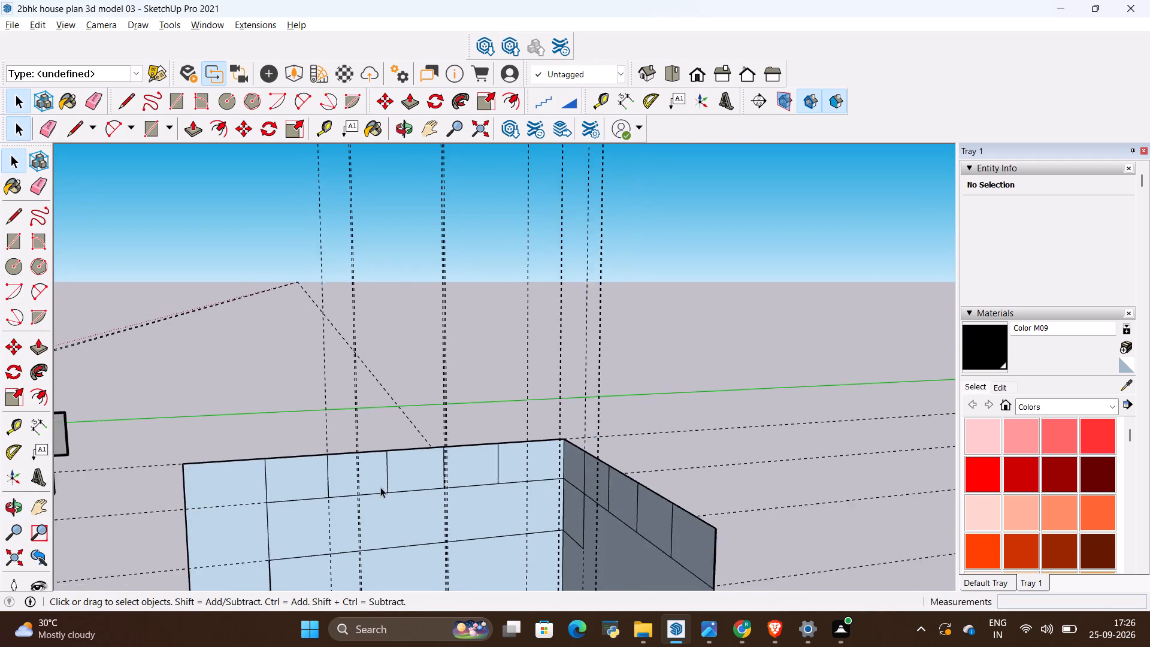
pyautogui.scroll(-1, 380, 487)
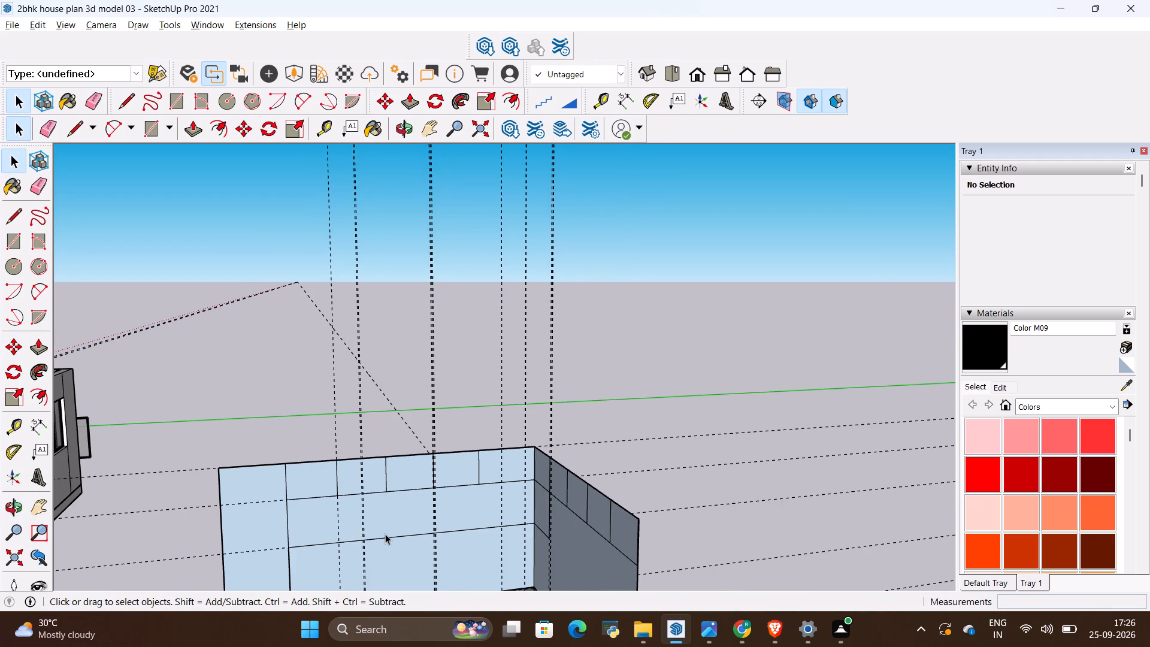
pyautogui.scroll(3, 326, 472)
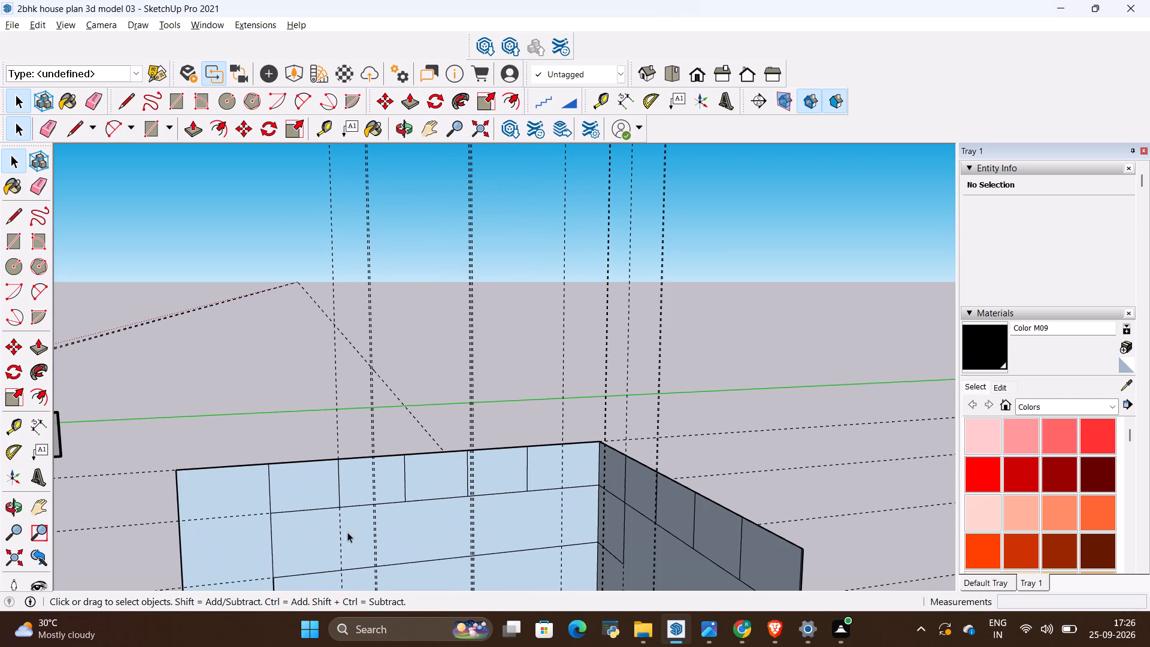
pyautogui.scroll(-2, 343, 510)
pyautogui.scroll(8, 353, 563)
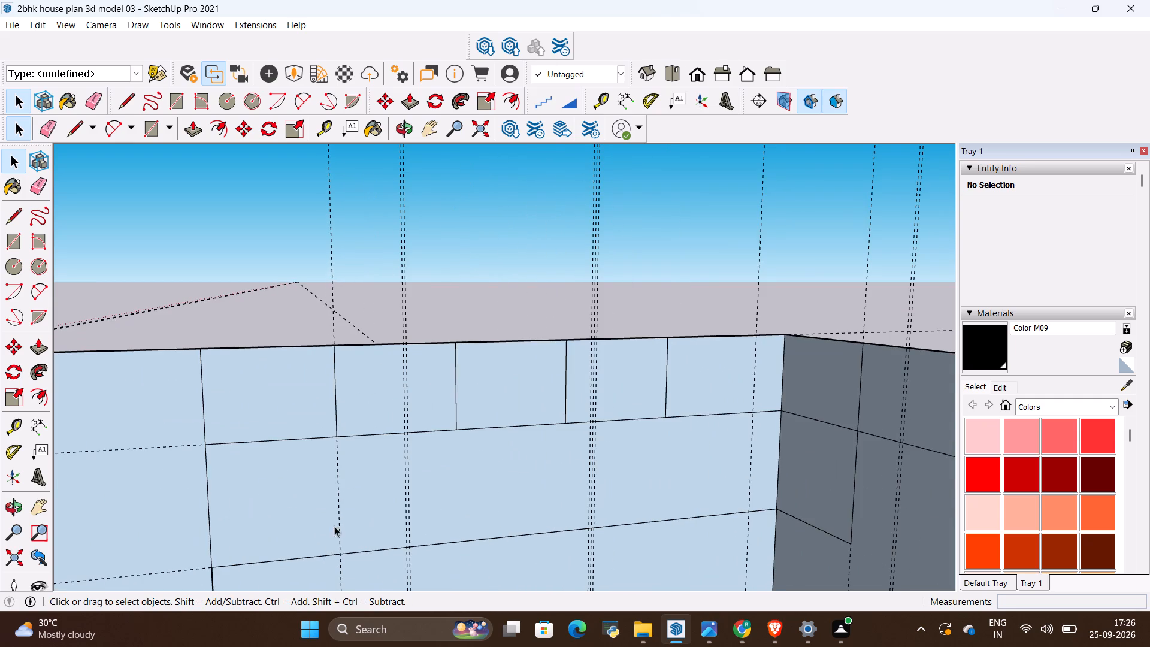
pyautogui.scroll(-2, 336, 518)
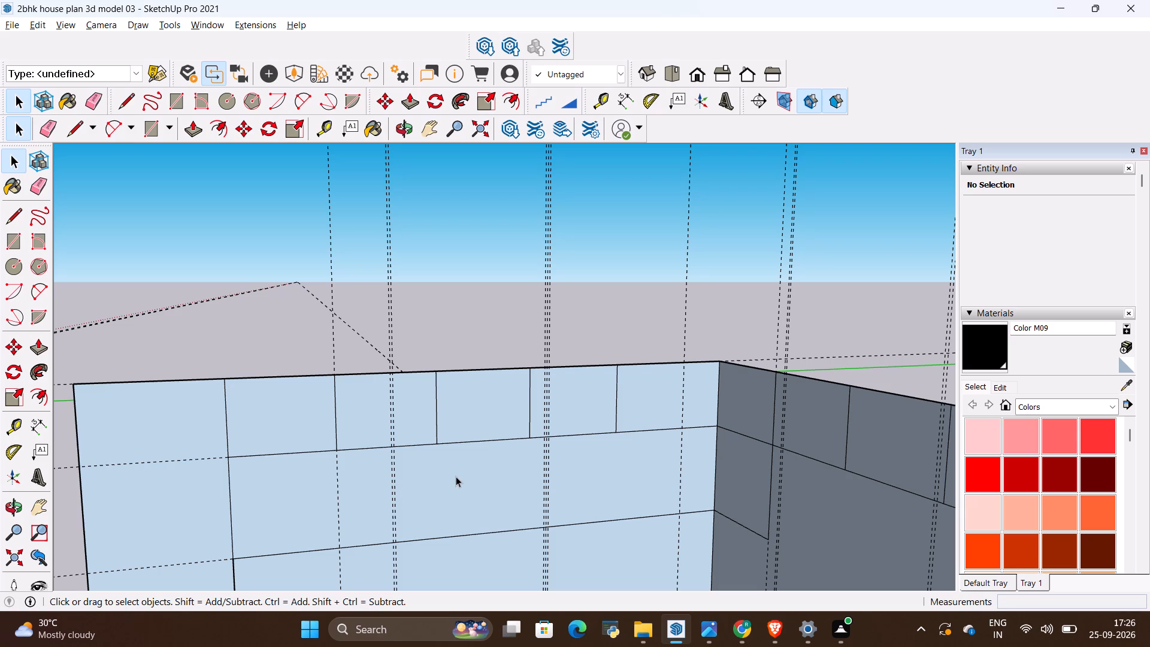
pyautogui.scroll(-5, 434, 428)
pyautogui.scroll(5, 552, 519)
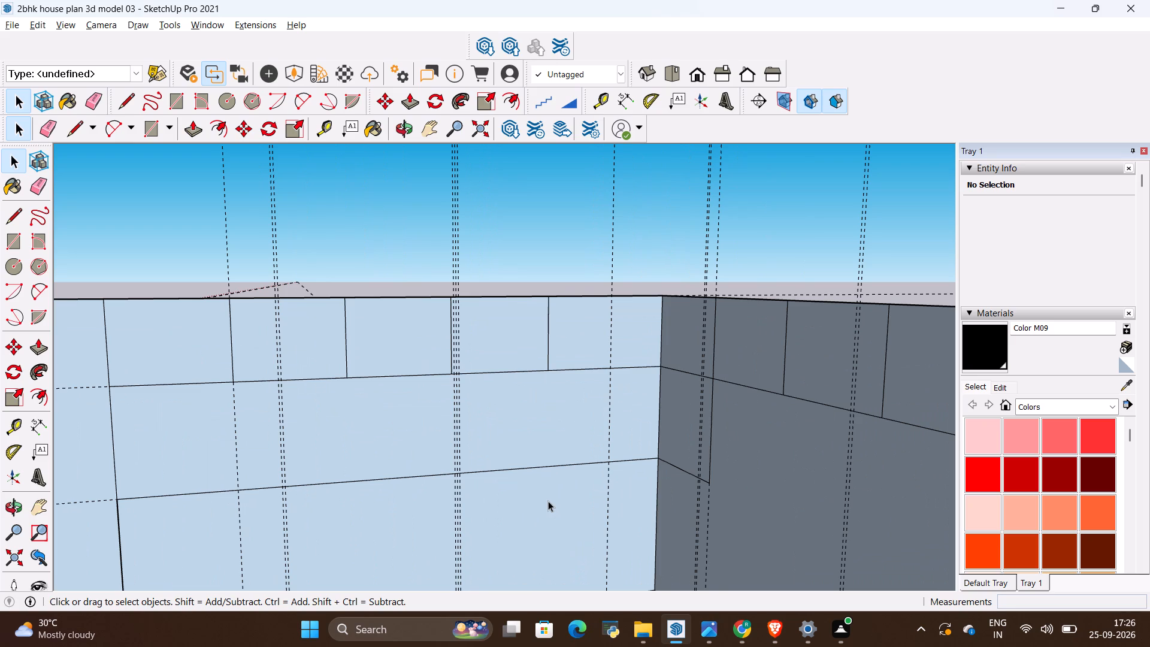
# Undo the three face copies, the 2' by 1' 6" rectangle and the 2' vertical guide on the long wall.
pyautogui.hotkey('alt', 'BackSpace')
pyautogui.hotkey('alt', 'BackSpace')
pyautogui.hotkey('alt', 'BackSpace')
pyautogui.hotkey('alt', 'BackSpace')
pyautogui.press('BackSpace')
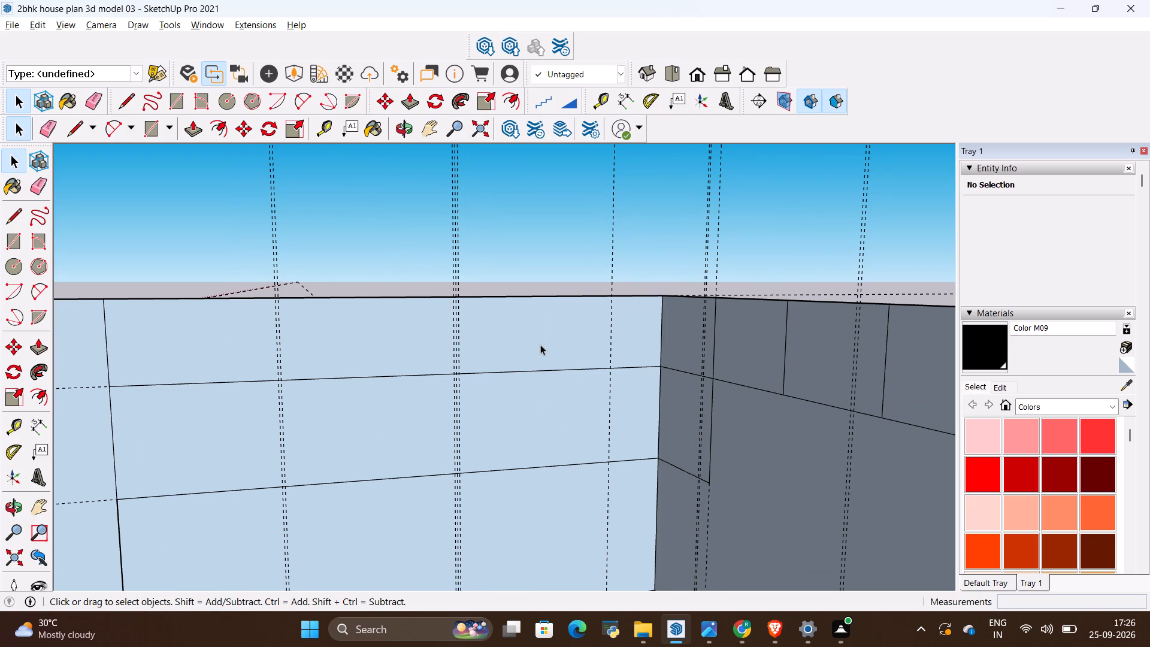
# Copy the 1' 6" upper edge of the long wall's vertical dividing line towards the corner four times at 2'2" spacing.
pyautogui.click(104, 340)
pyautogui.press('m')
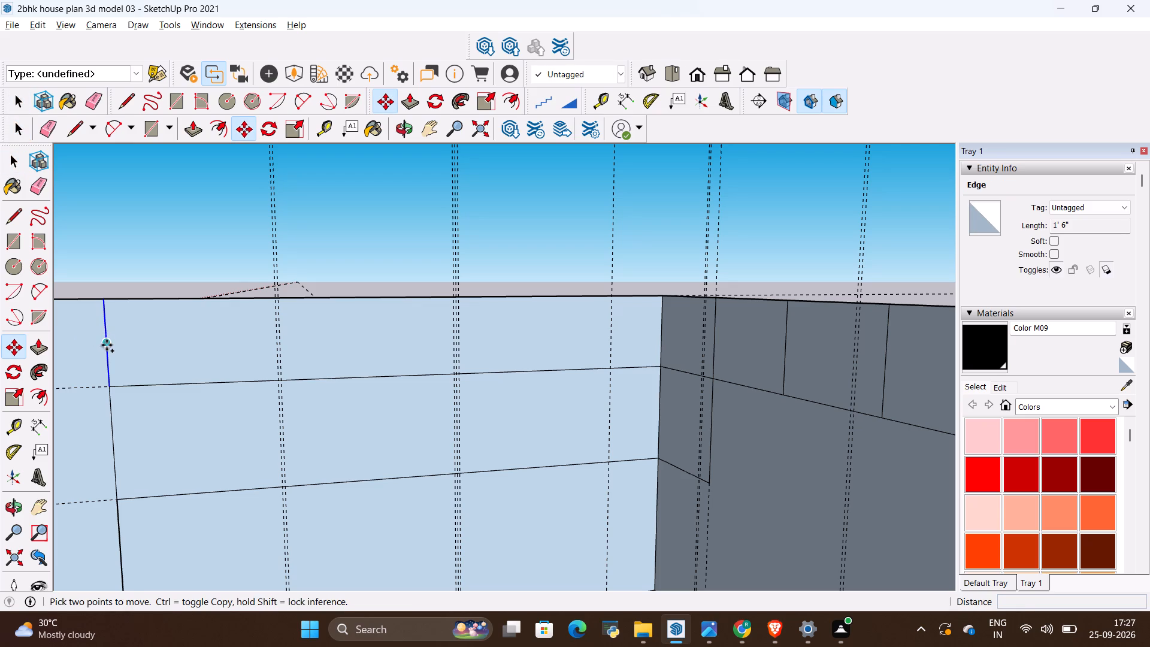
pyautogui.click(106, 342)
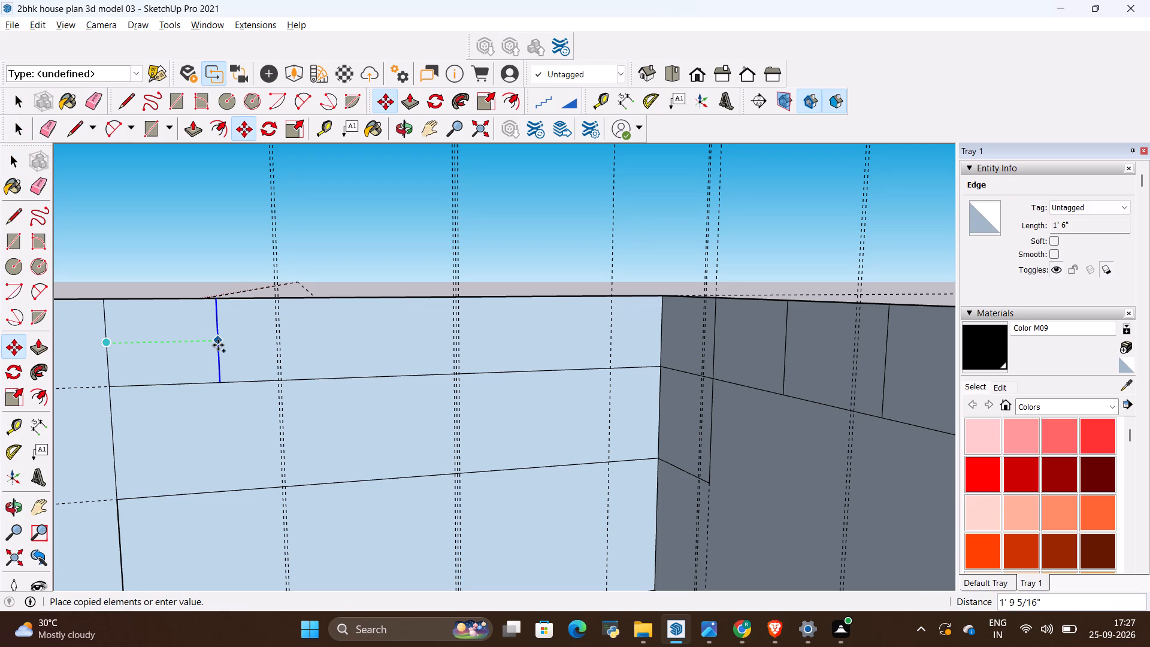
pyautogui.press('BackSpace')
pyautogui.press('2')
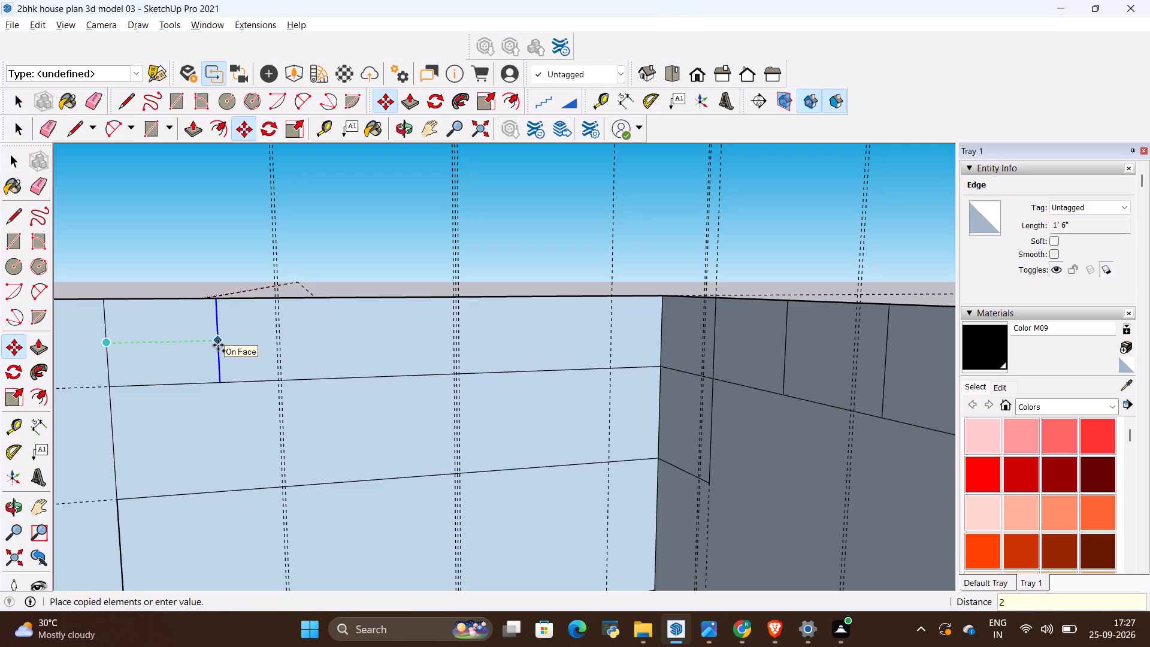
pyautogui.write("'2")
pyautogui.hotkey('shift', '"')
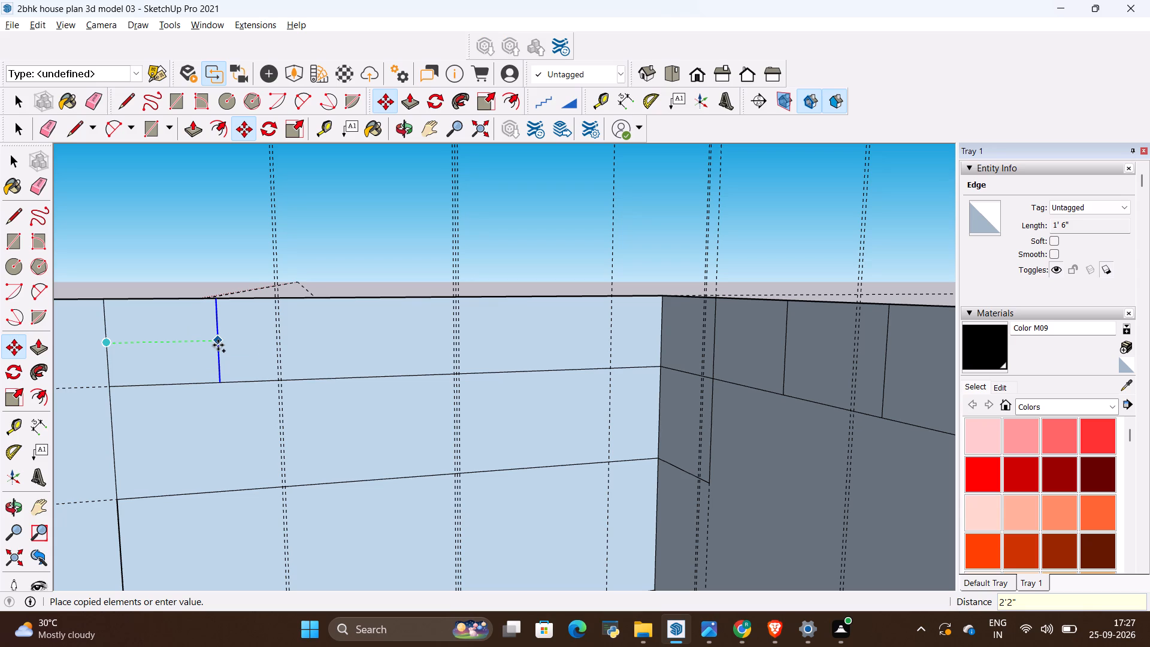
pyautogui.press('Return')
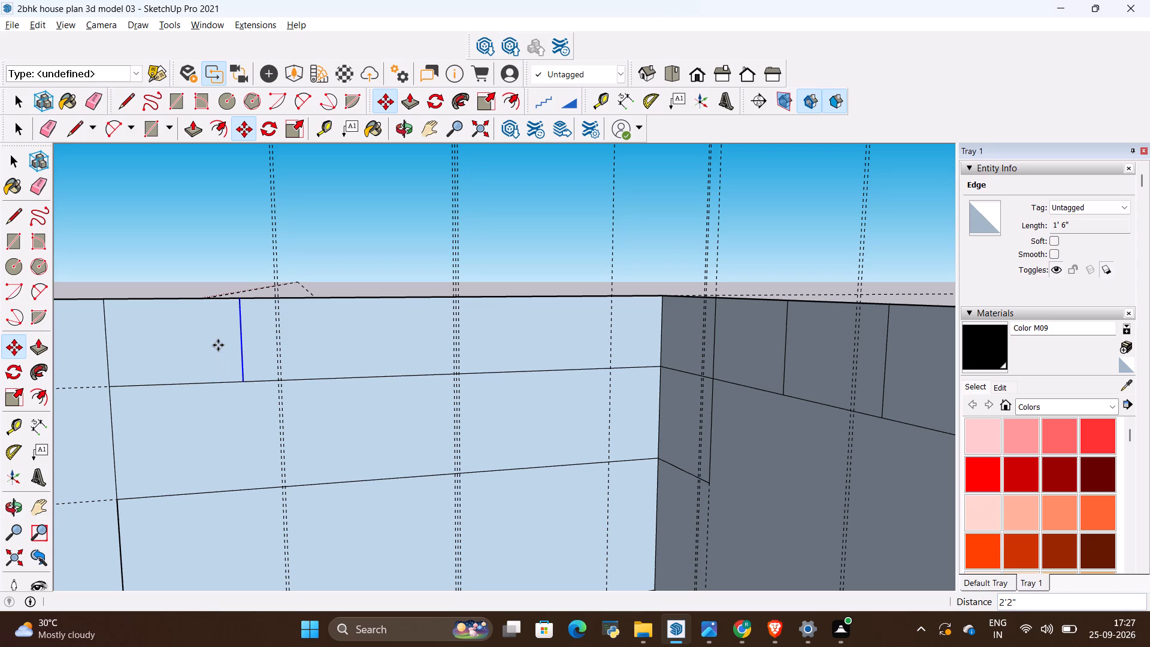
pyautogui.hotkey('shift', '*')
pyautogui.press('4')
pyautogui.press('Return')
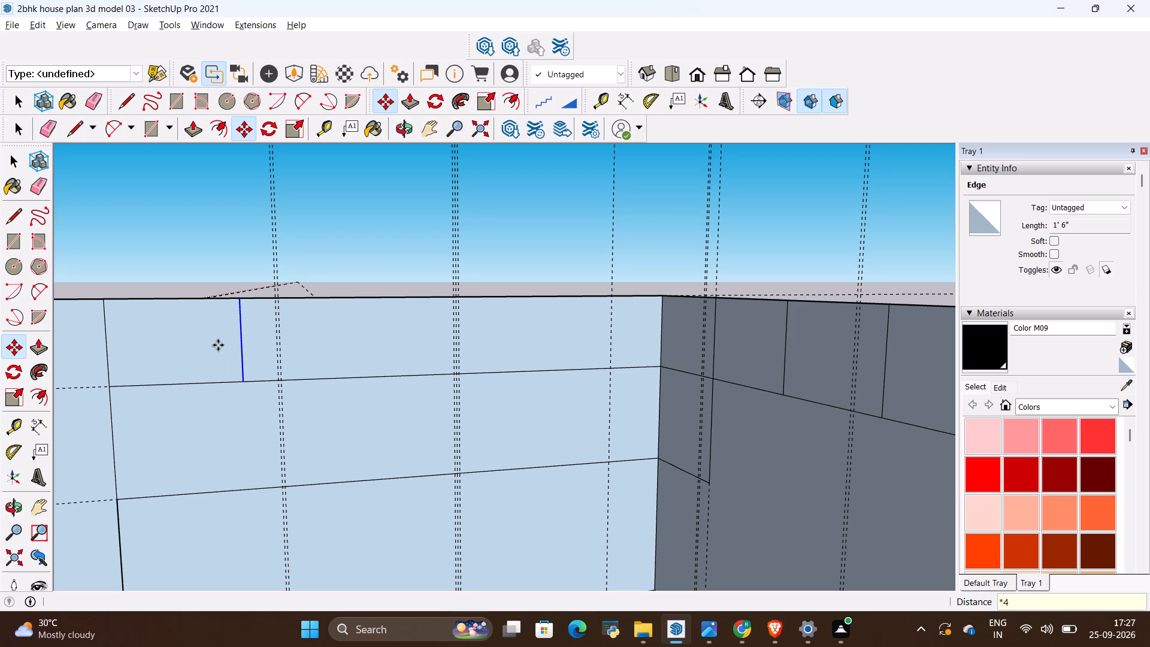
pyautogui.scroll(-3, 589, 325)
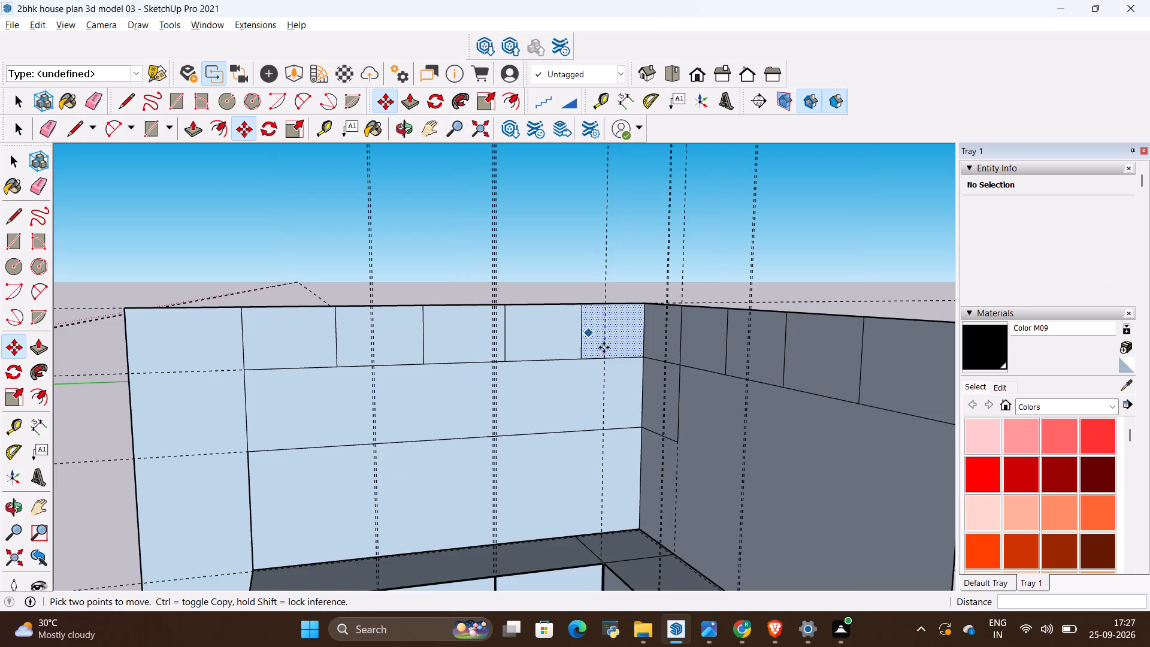
pyautogui.scroll(-3, 563, 405)
pyautogui.moveTo(558, 394); pyautogui.dragTo(537, 361, button='middle')
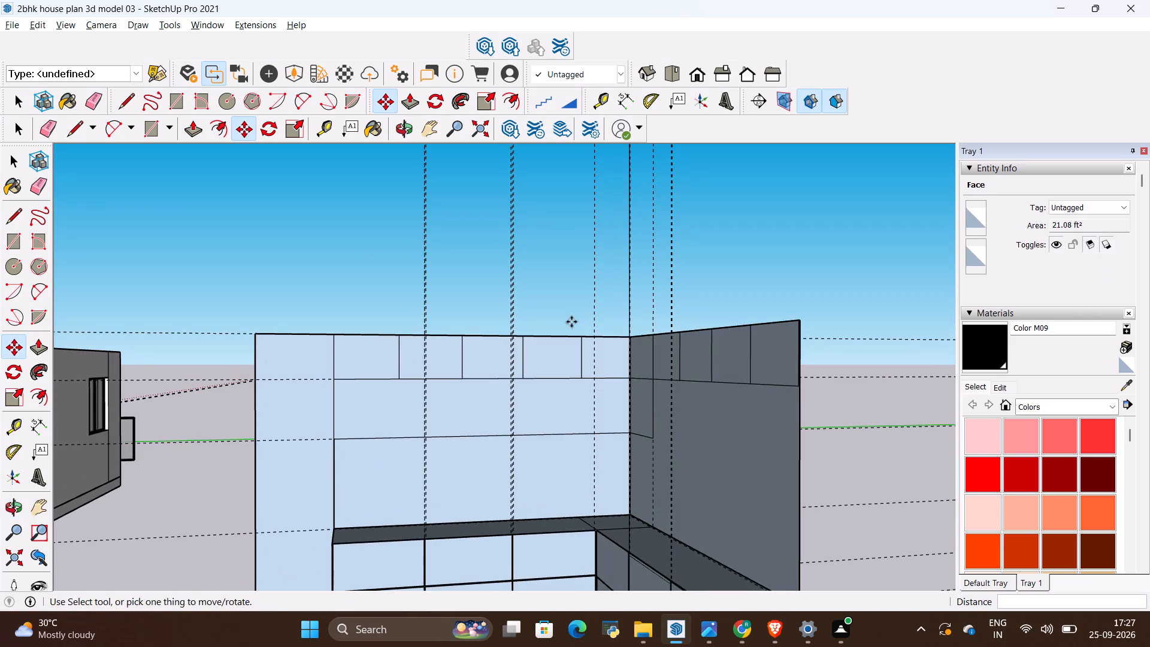
pyautogui.press('space')
pyautogui.click(565, 312)
# Compare the upper cabinet divisions on both walls with the front elevation in the kitchen reference image in Photos.
pyautogui.scroll(5, 504, 332)
pyautogui.scroll(-5, 431, 338)
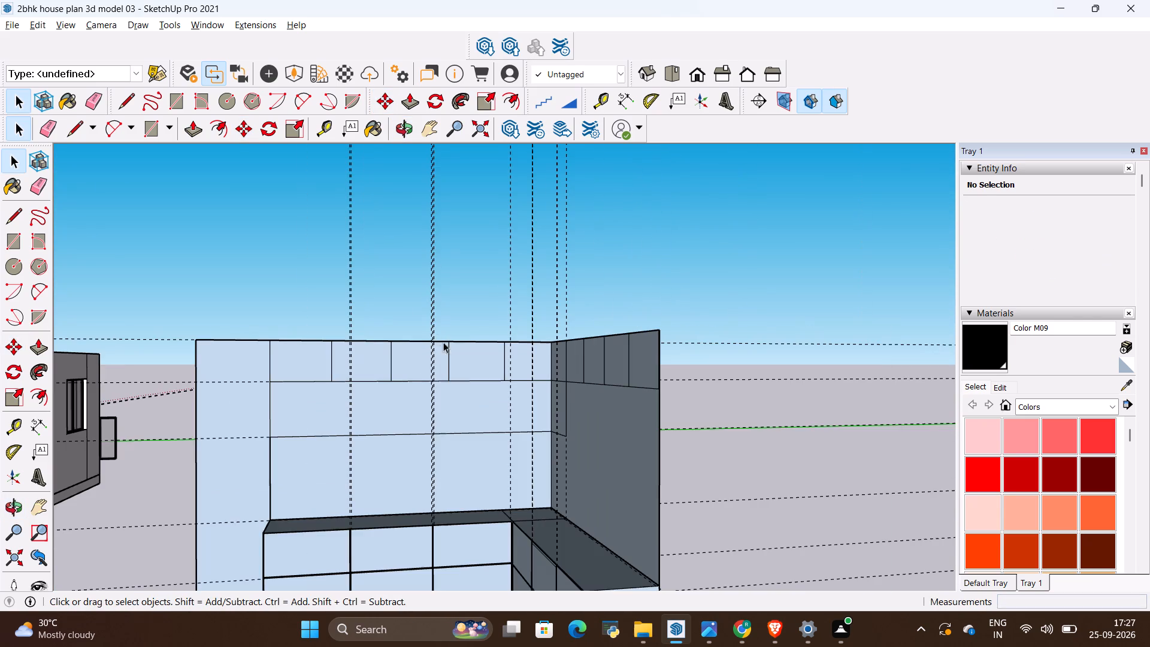
pyautogui.moveTo(438, 442); pyautogui.dragTo(488, 493, button='middle')
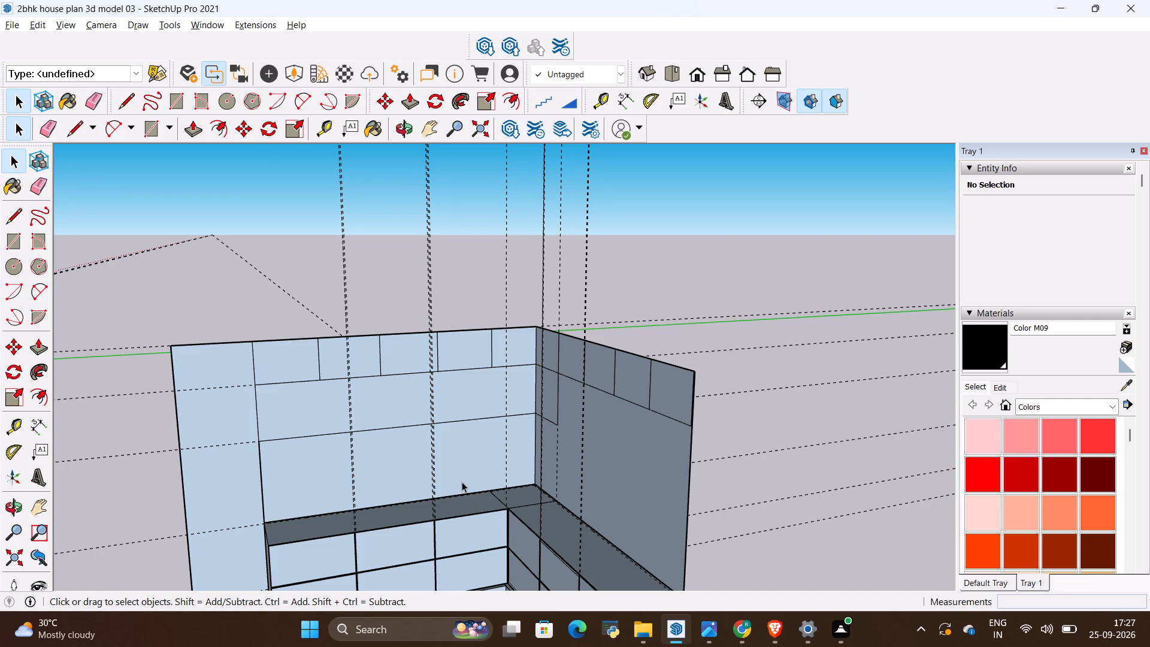
pyautogui.moveTo(465, 479); pyautogui.dragTo(677, 459, button='middle')
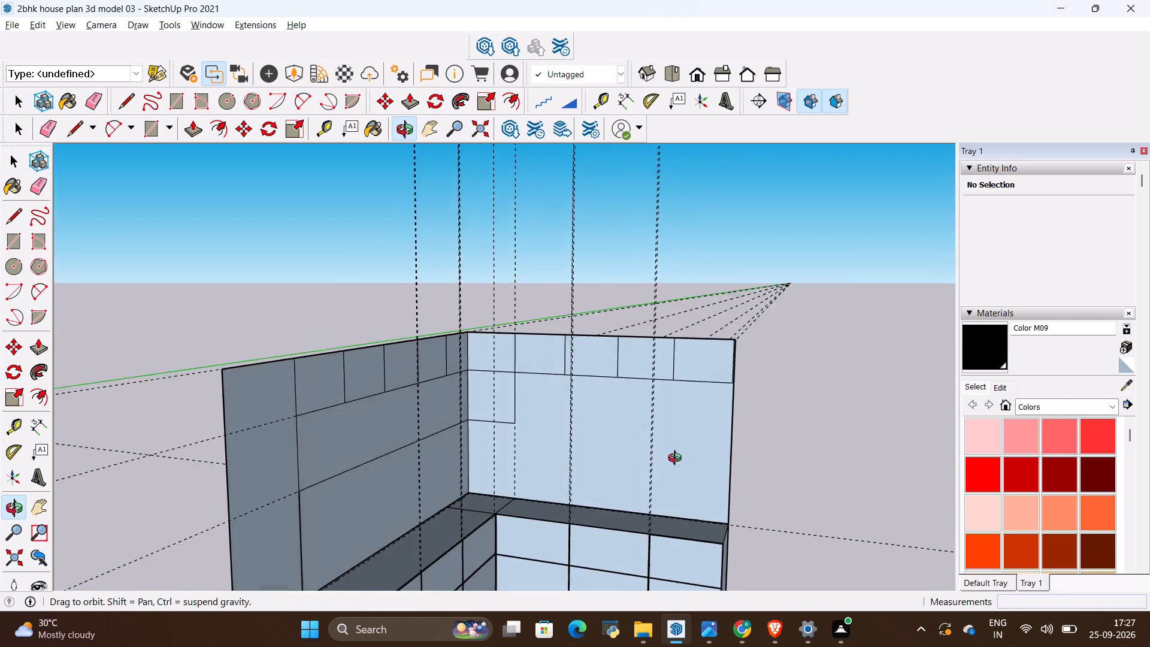
pyautogui.moveTo(677, 459); pyautogui.dragTo(447, 466, button='middle')
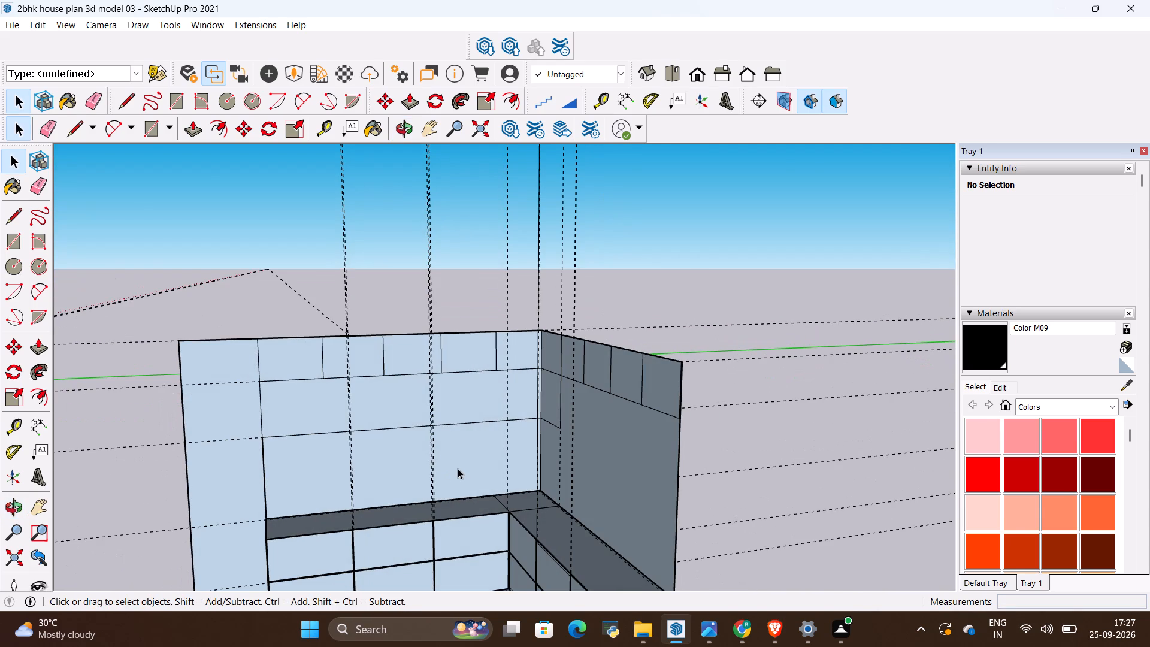
pyautogui.hotkey('alt', 'Tab')
pyautogui.scroll(-3, 783, 391)
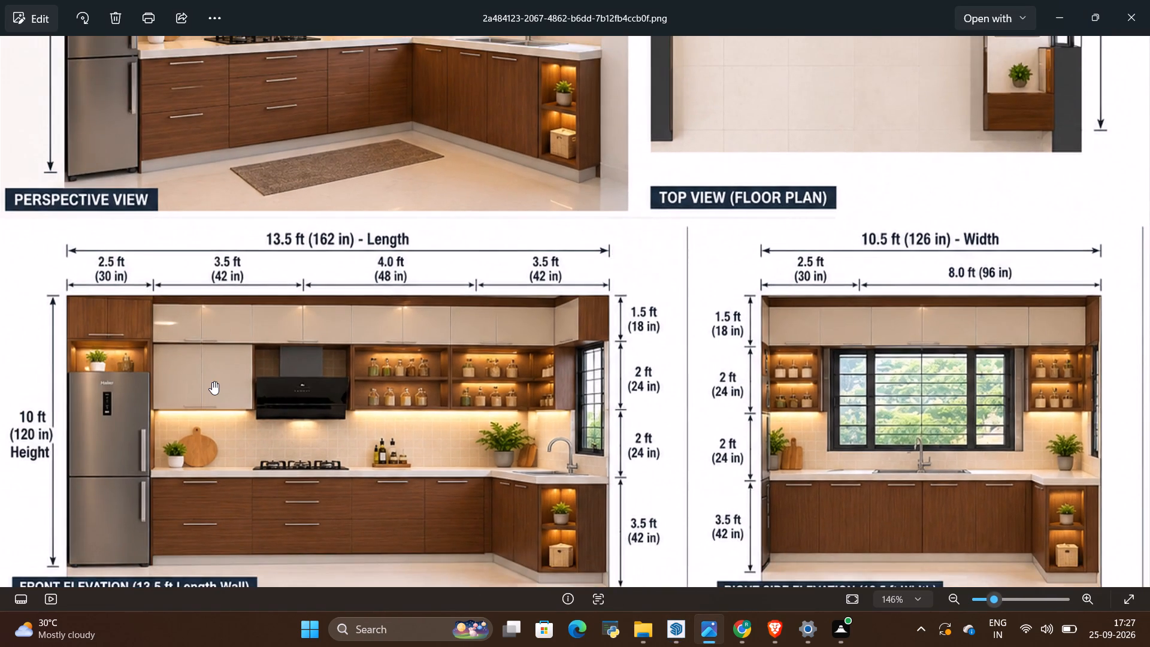
pyautogui.scroll(8, 212, 382)
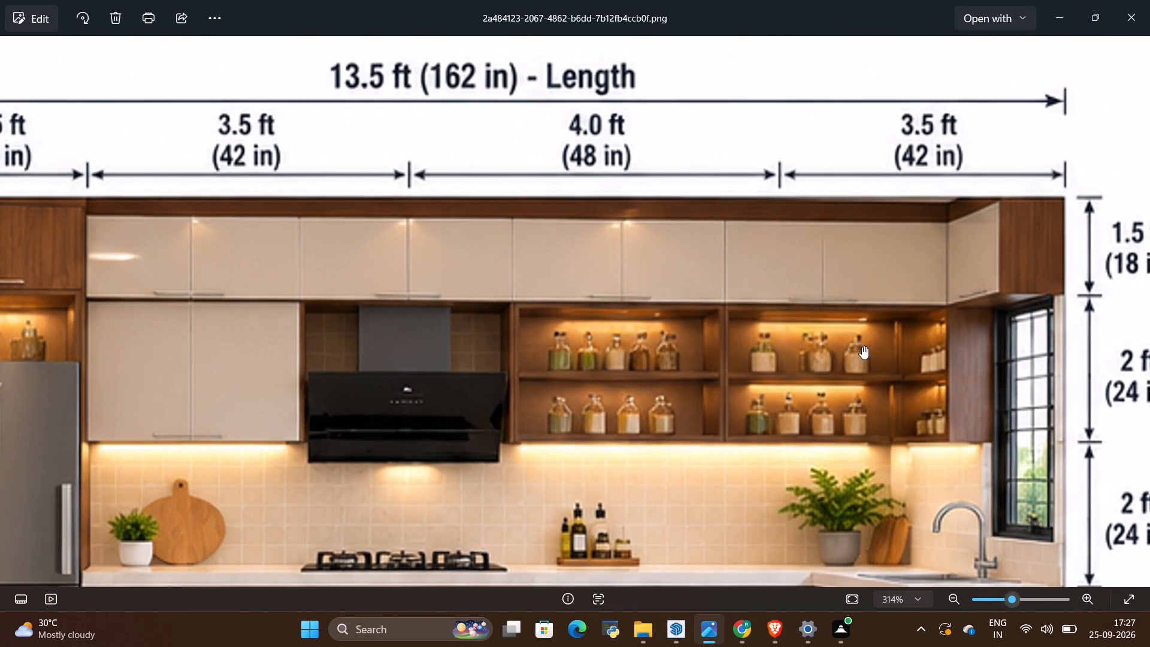
pyautogui.hotkey('alt', 'Tab')
pyautogui.scroll(-1, 476, 377)
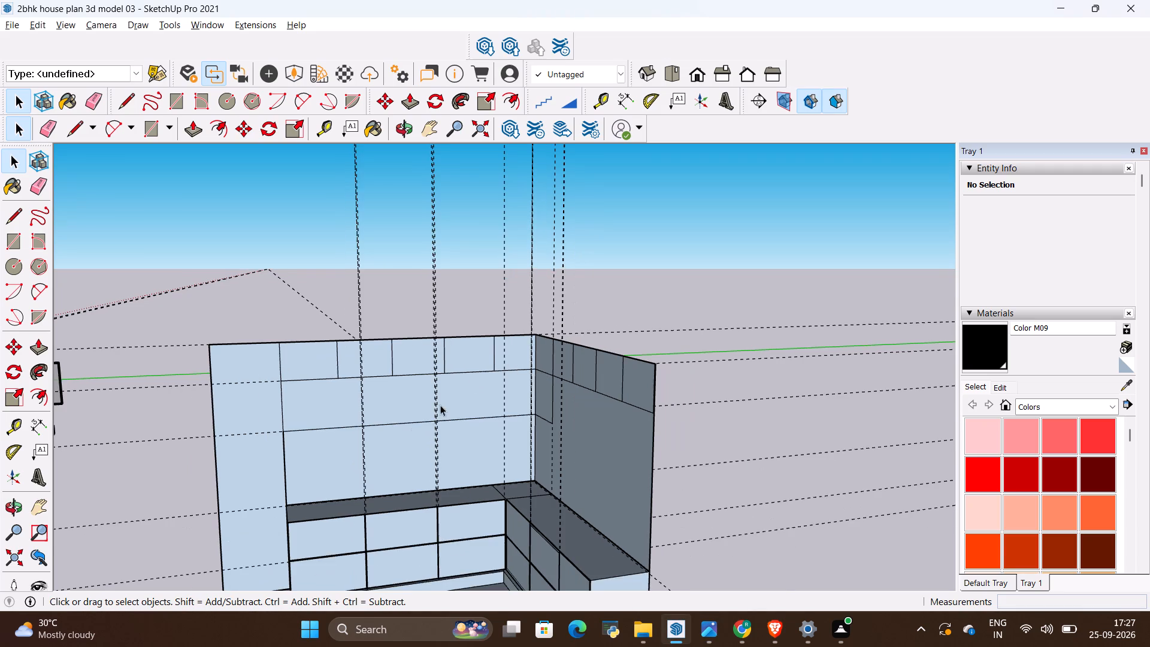
pyautogui.scroll(3, 410, 430)
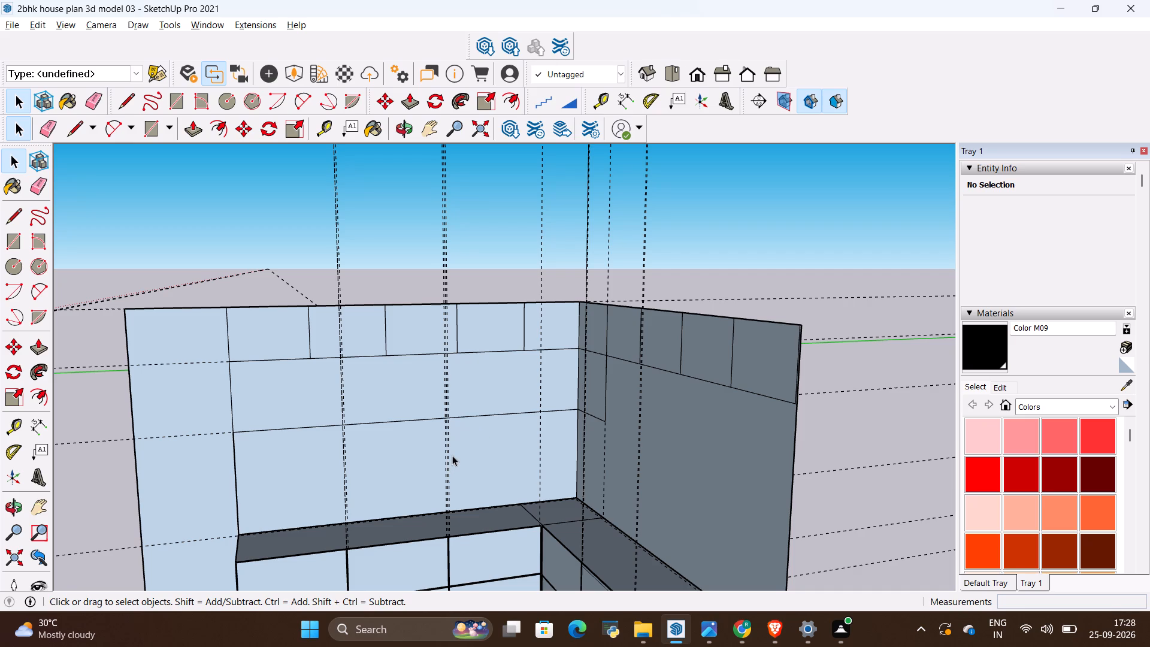
# Divide the long wall's lower horizontal line, below the upper cabinet band, into four equal segments.
pyautogui.scroll(2, 458, 421)
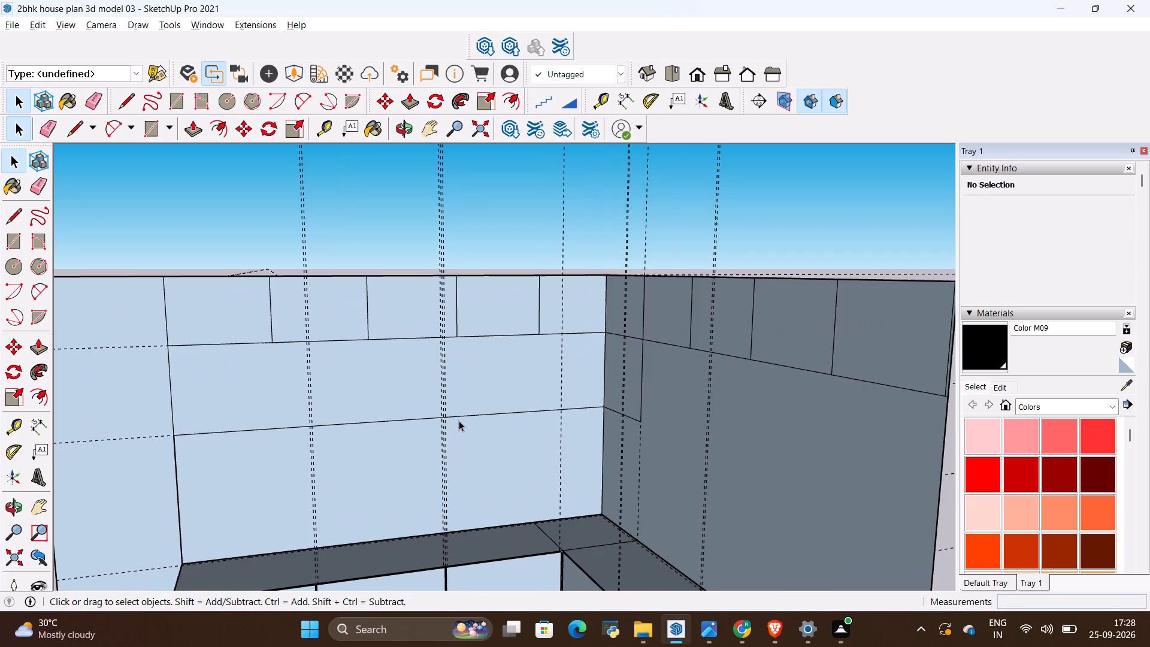
pyautogui.scroll(-2, 459, 421)
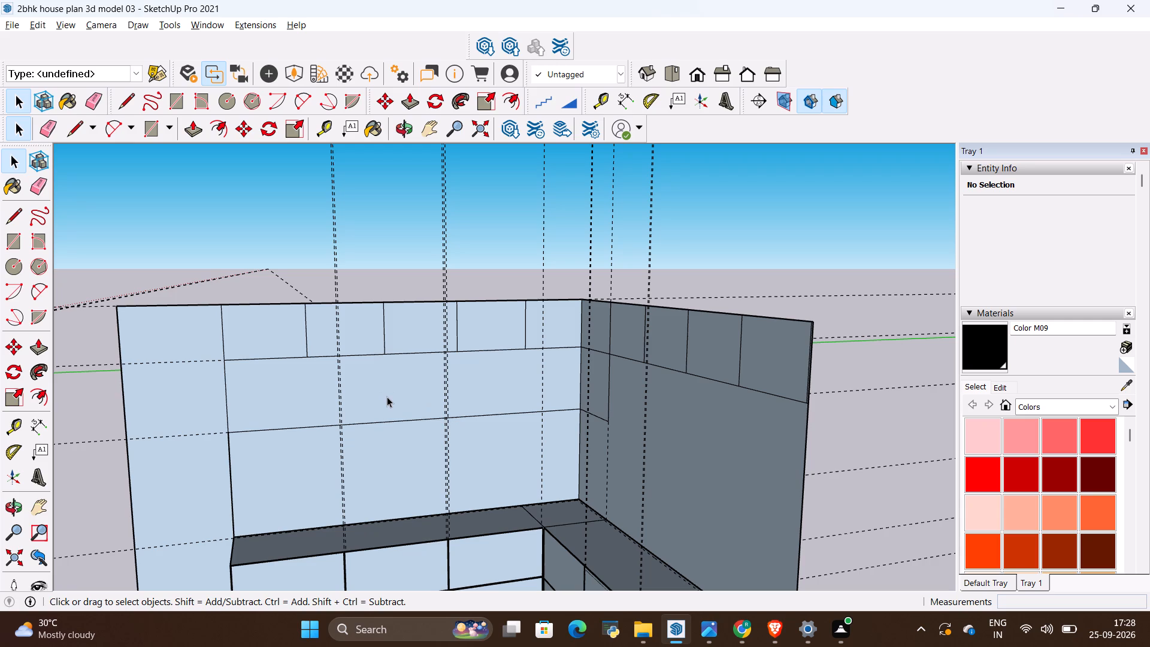
pyautogui.scroll(2, 387, 397)
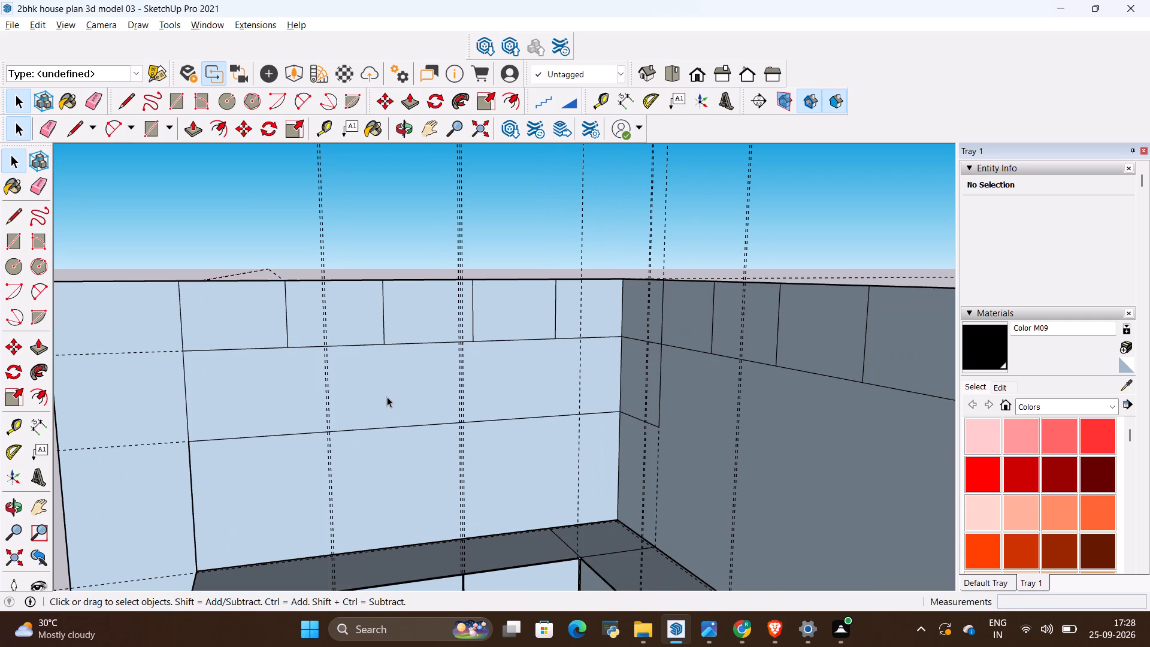
pyautogui.moveTo(526, 439); pyautogui.dragTo(395, 525, button='middle')
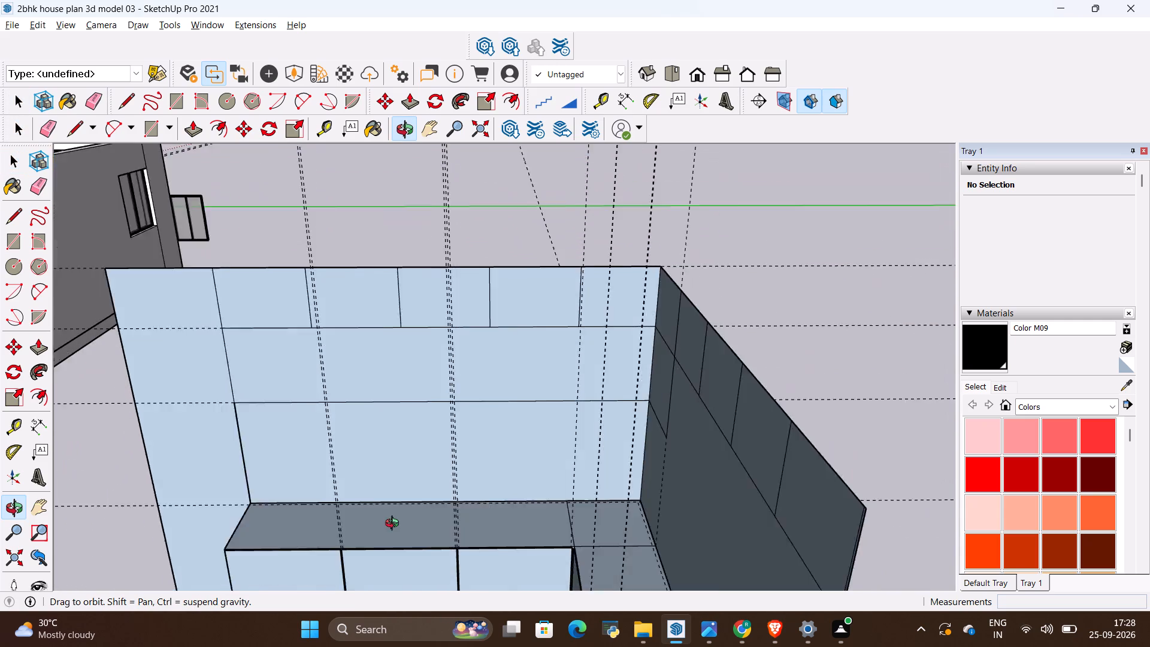
pyautogui.moveTo(395, 525); pyautogui.dragTo(554, 477, button='middle')
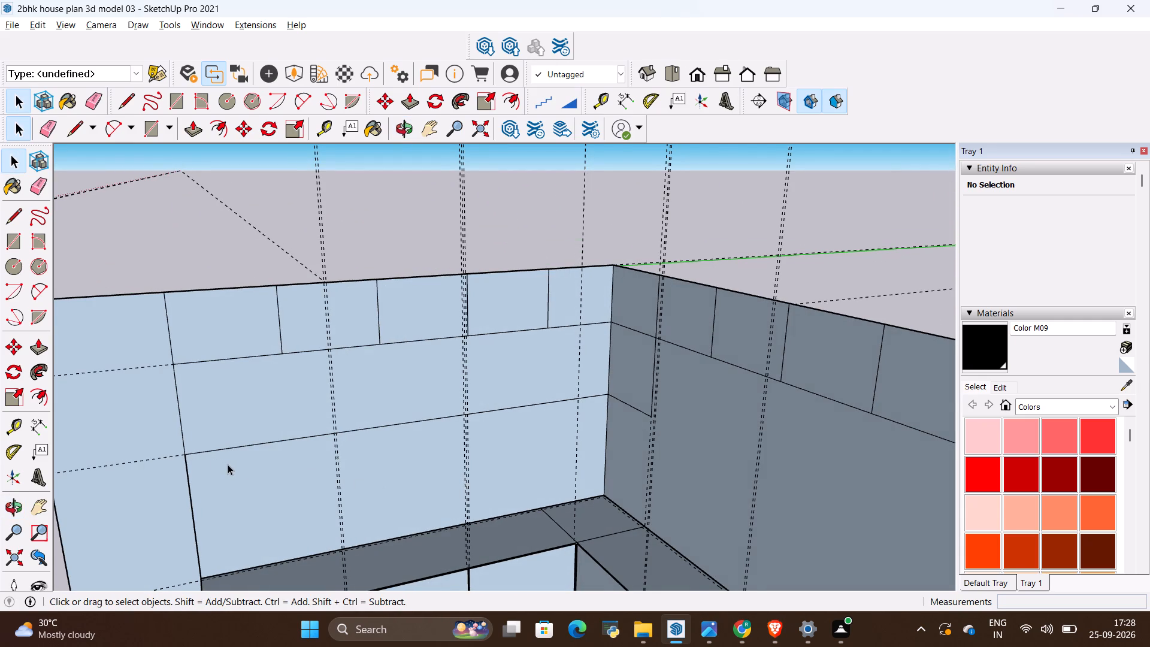
pyautogui.scroll(1, 232, 464)
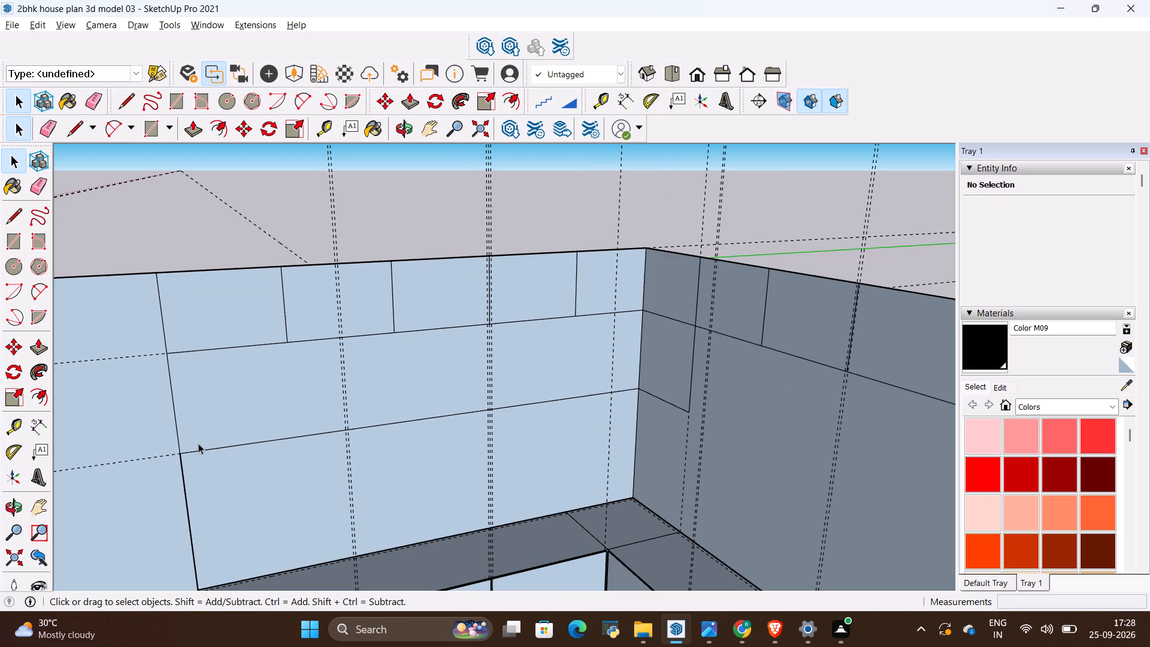
pyautogui.click(216, 445)
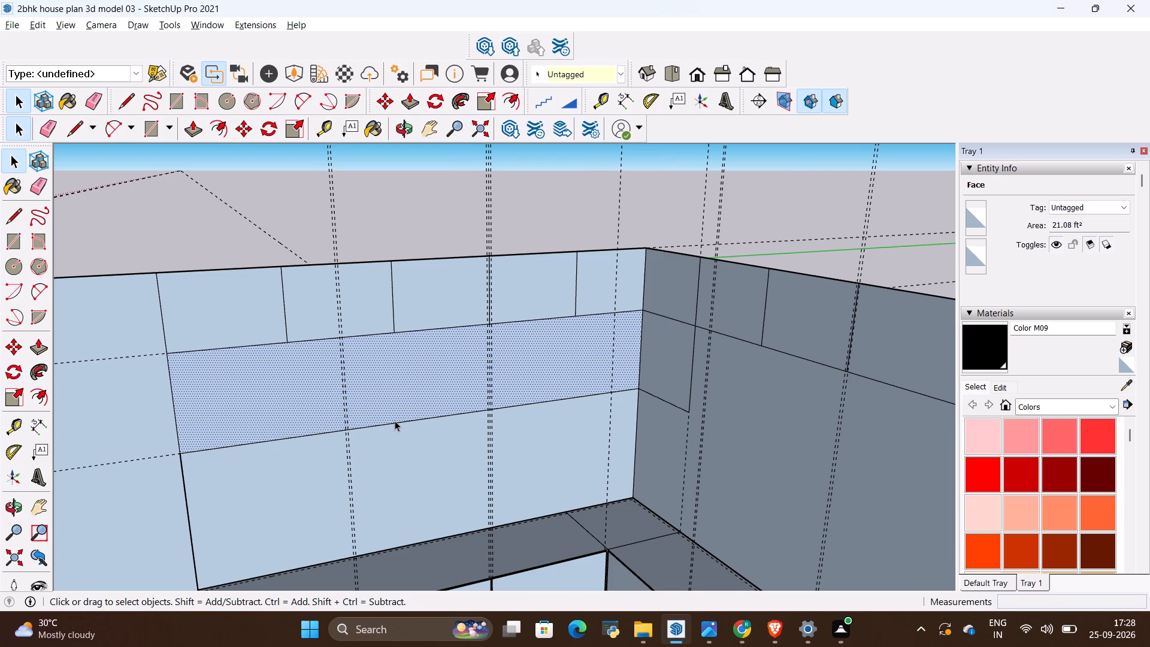
pyautogui.click(395, 421)
pyautogui.click(400, 420)
pyautogui.press('space')
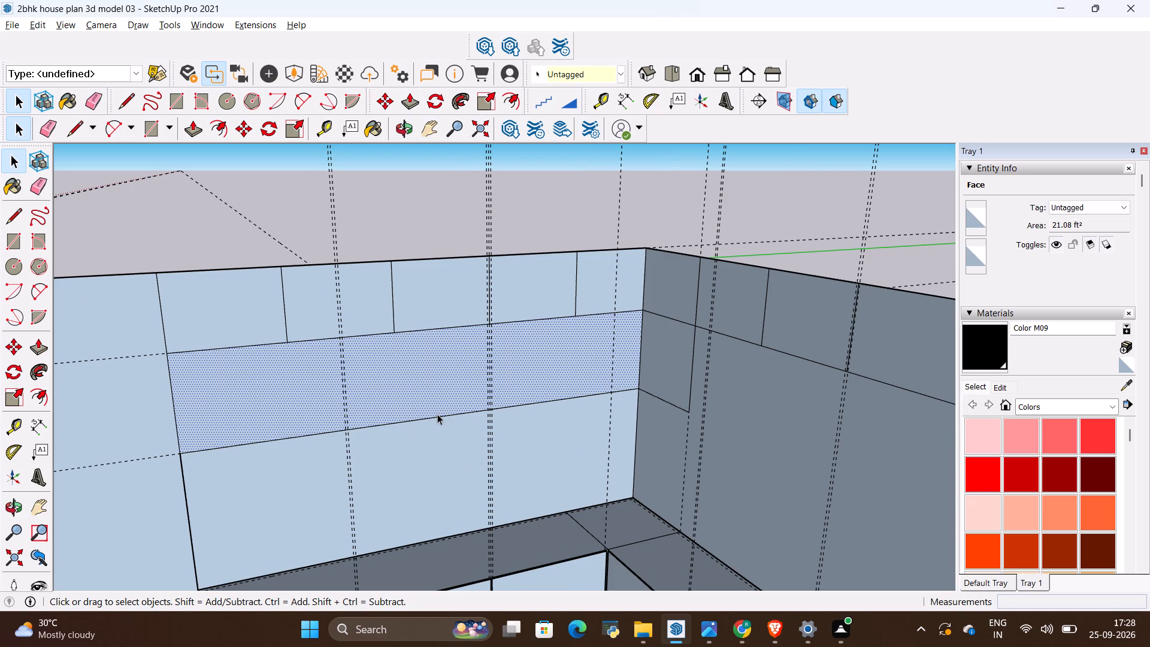
pyautogui.click(437, 414)
pyautogui.click(434, 418)
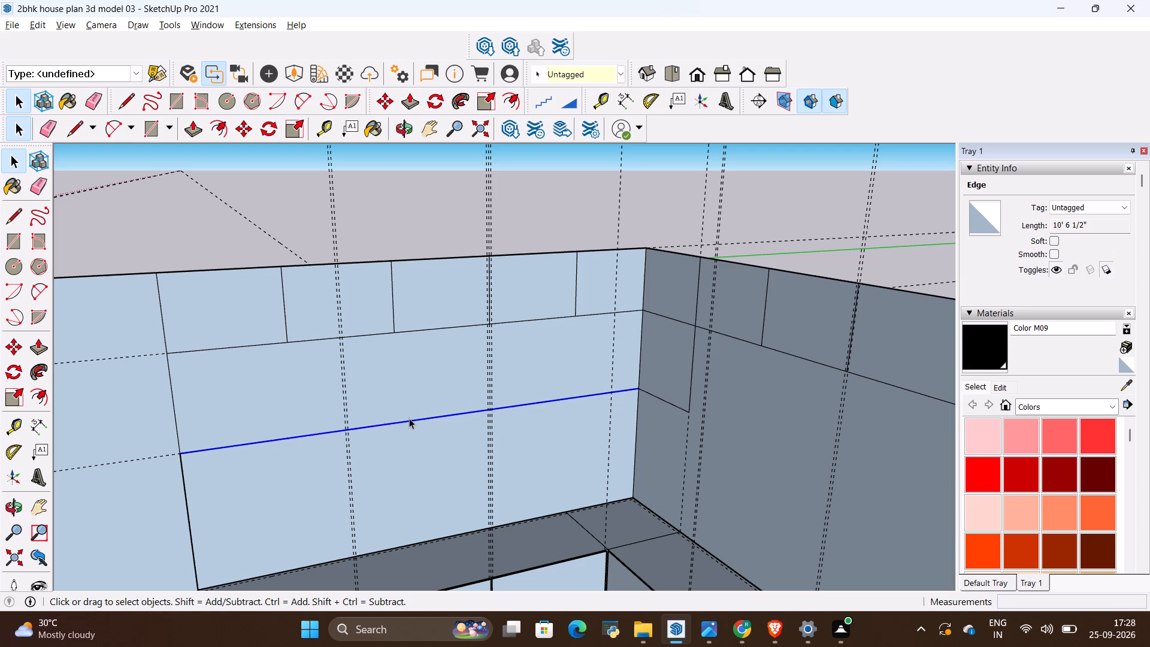
pyautogui.rightClick(410, 418)
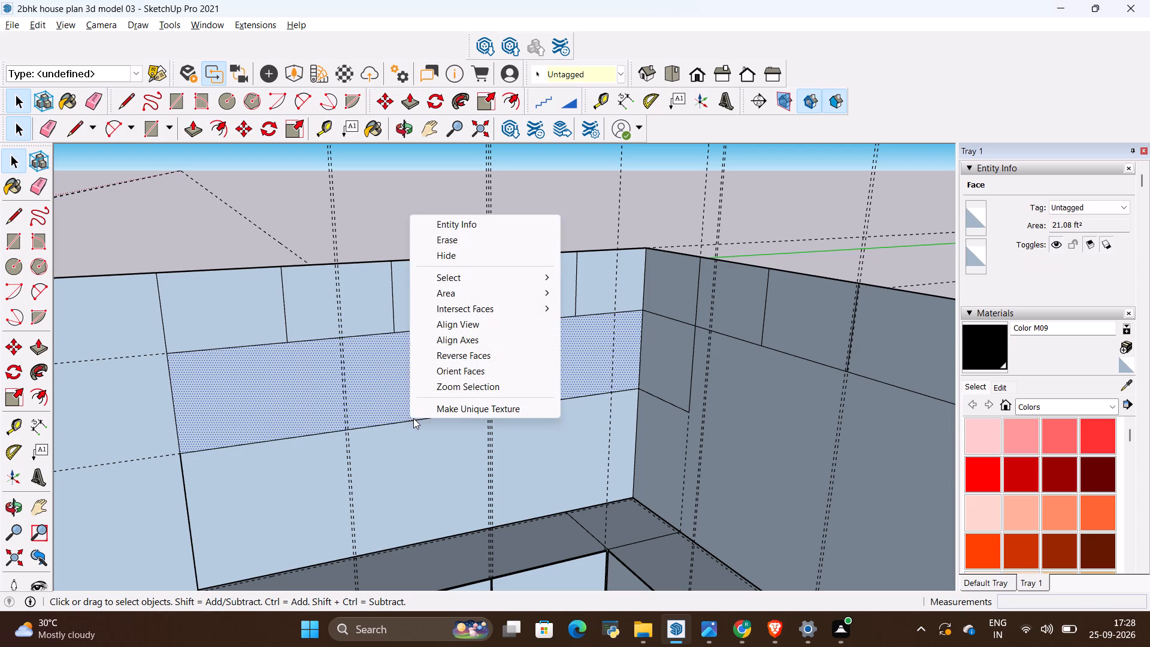
pyautogui.click(413, 418)
pyautogui.rightClick(413, 418)
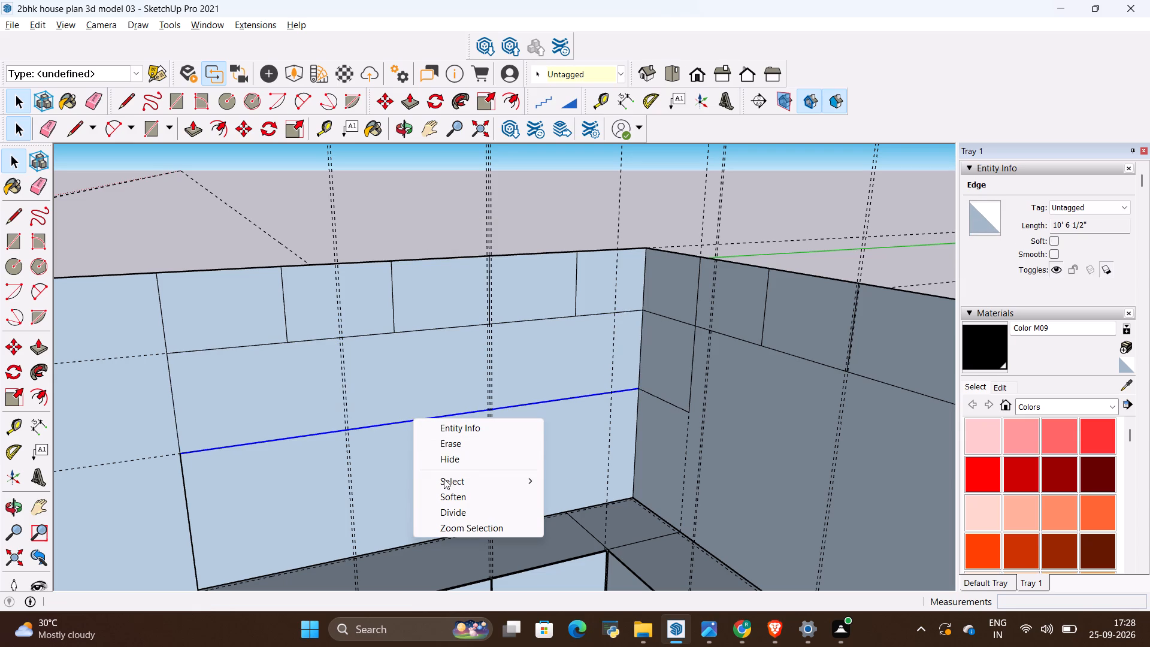
pyautogui.click(455, 515)
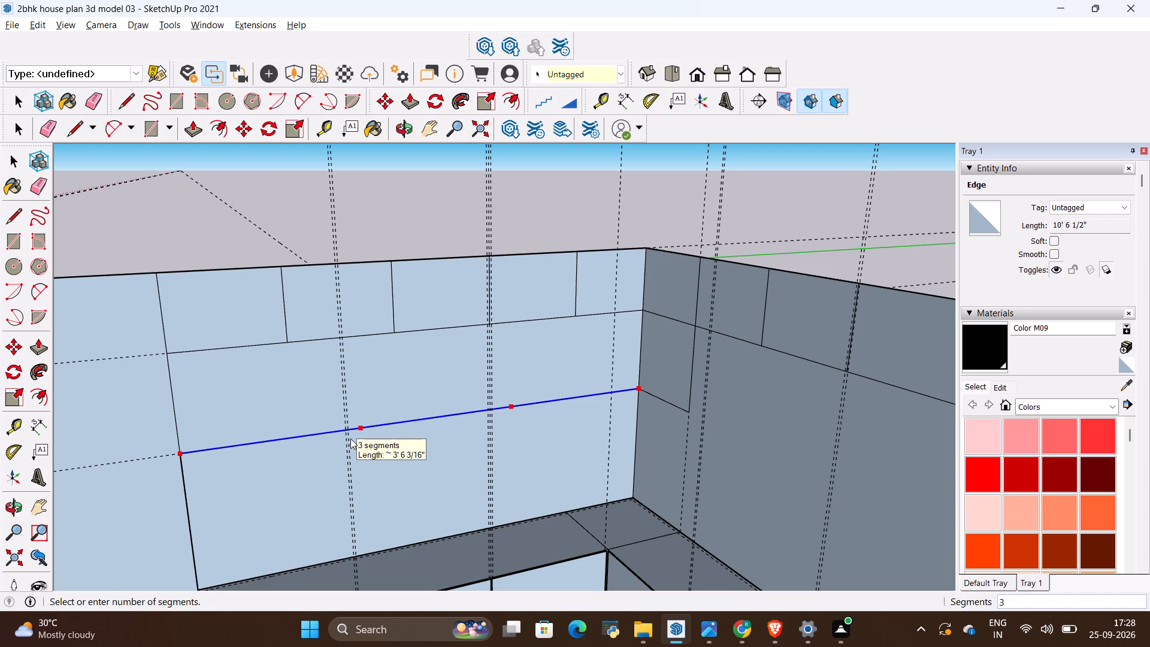
pyautogui.click(325, 442)
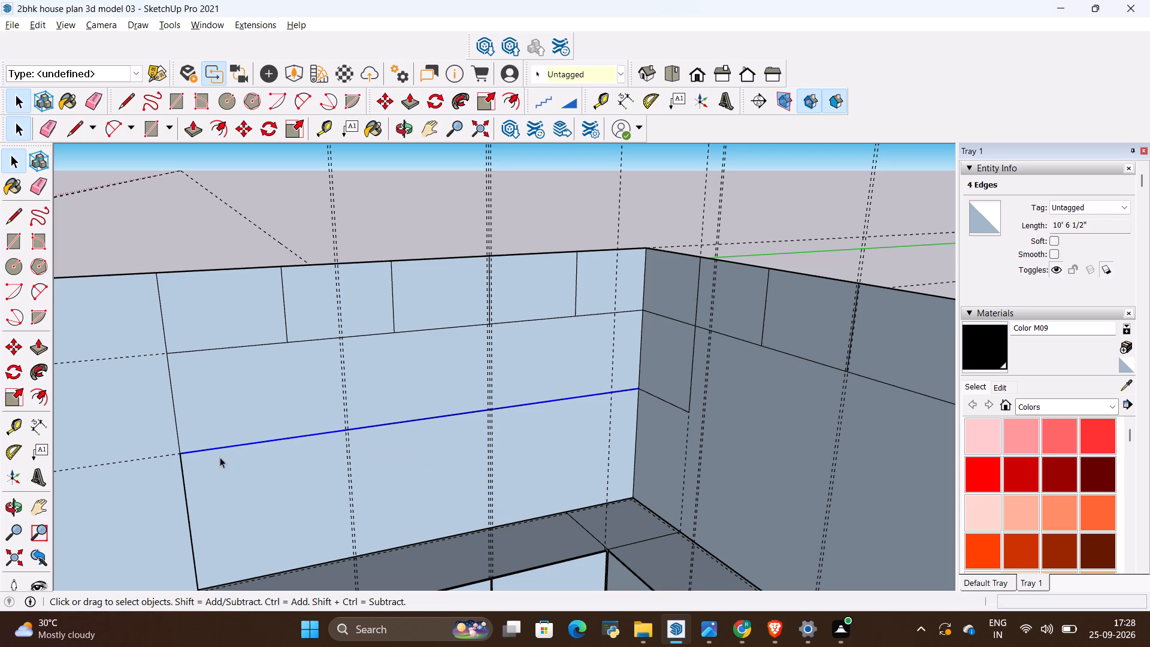
# Draw three 2' vertical lines from the long wall's new division points up to the bottom line of the upper cabinet band.
pyautogui.press('l')
pyautogui.click(320, 433)
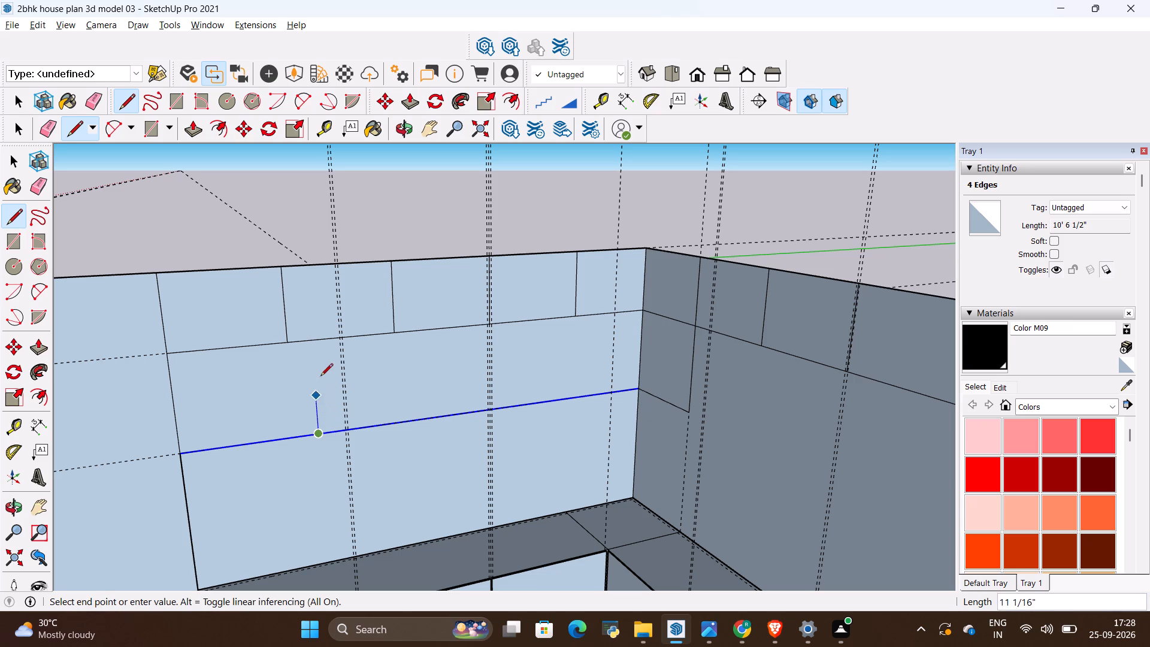
pyautogui.click(314, 341)
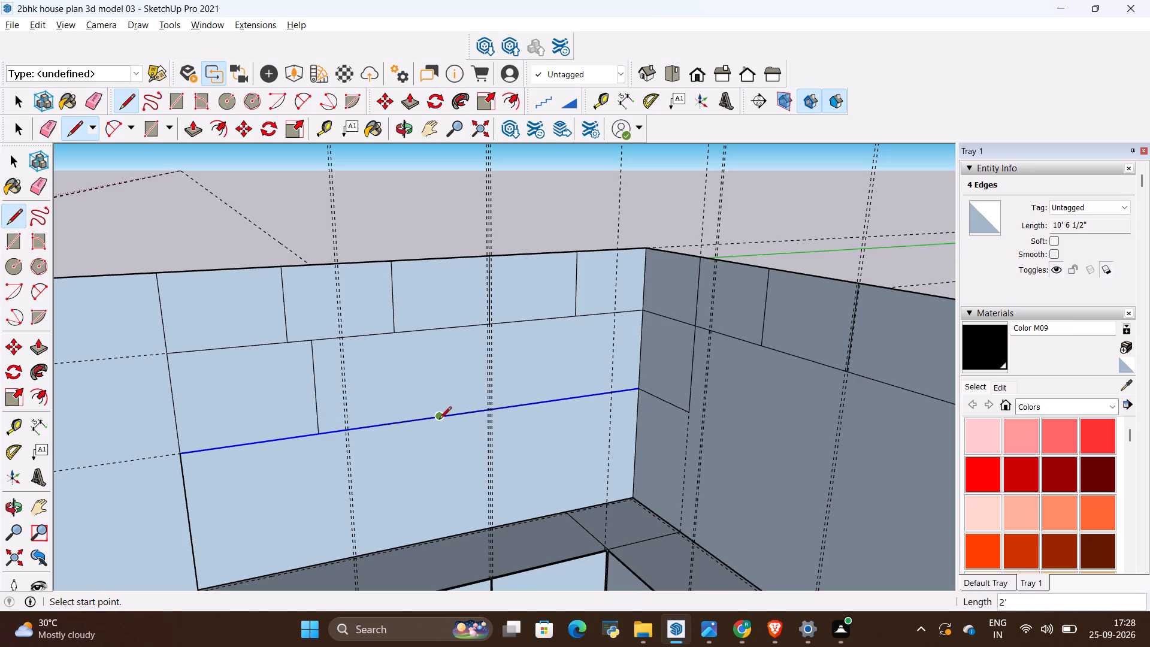
pyautogui.click(438, 421)
pyautogui.click(437, 333)
pyautogui.click(540, 406)
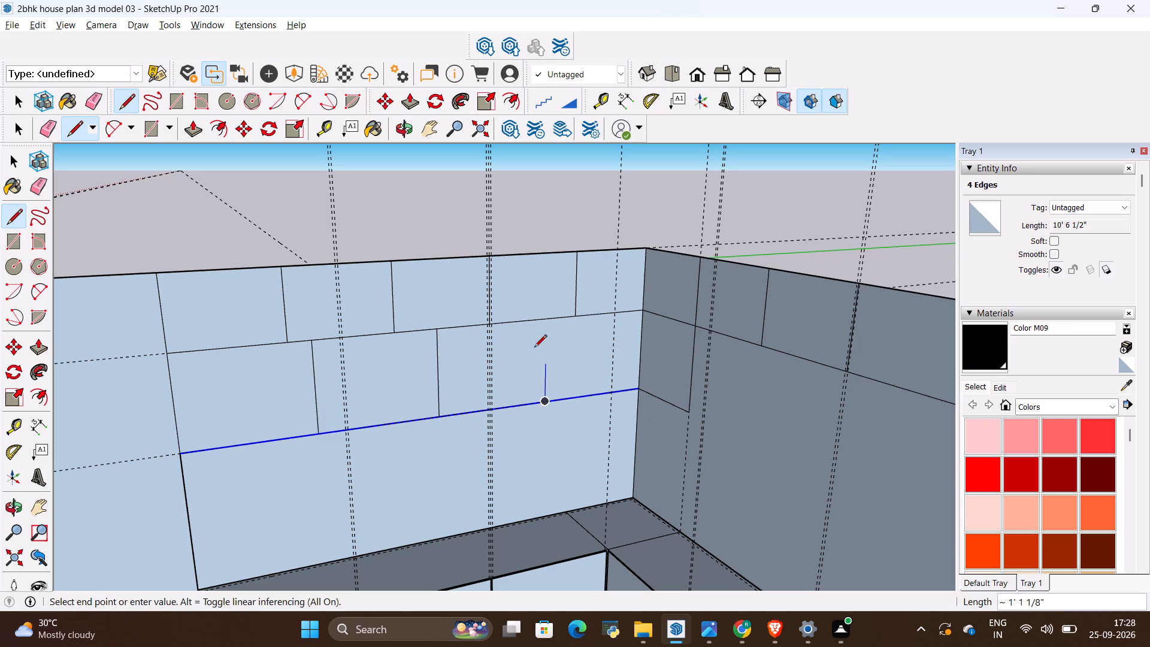
pyautogui.click(544, 323)
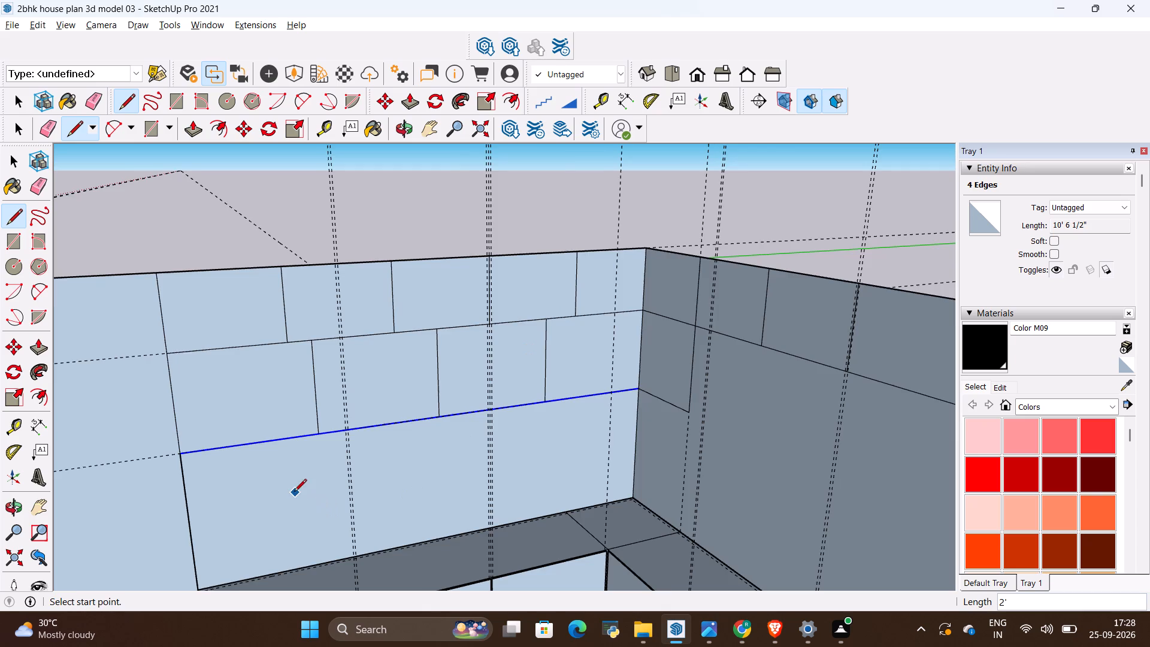
# Erase the corner rectangle's vertical and bottom edges below the upper band on the adjoining wall, along with its overlapping vertical guide.
pyautogui.scroll(-3, 294, 492)
pyautogui.moveTo(295, 494); pyautogui.dragTo(304, 464, button='middle')
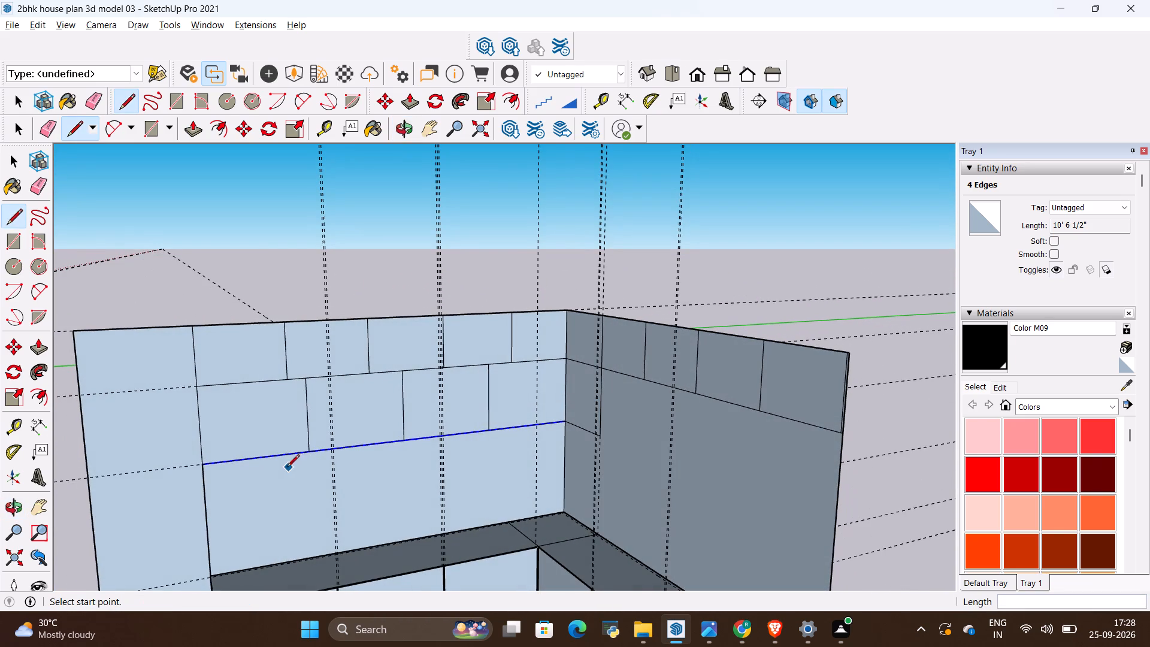
pyautogui.scroll(3, 421, 479)
pyautogui.moveTo(384, 495); pyautogui.dragTo(561, 506, button='middle')
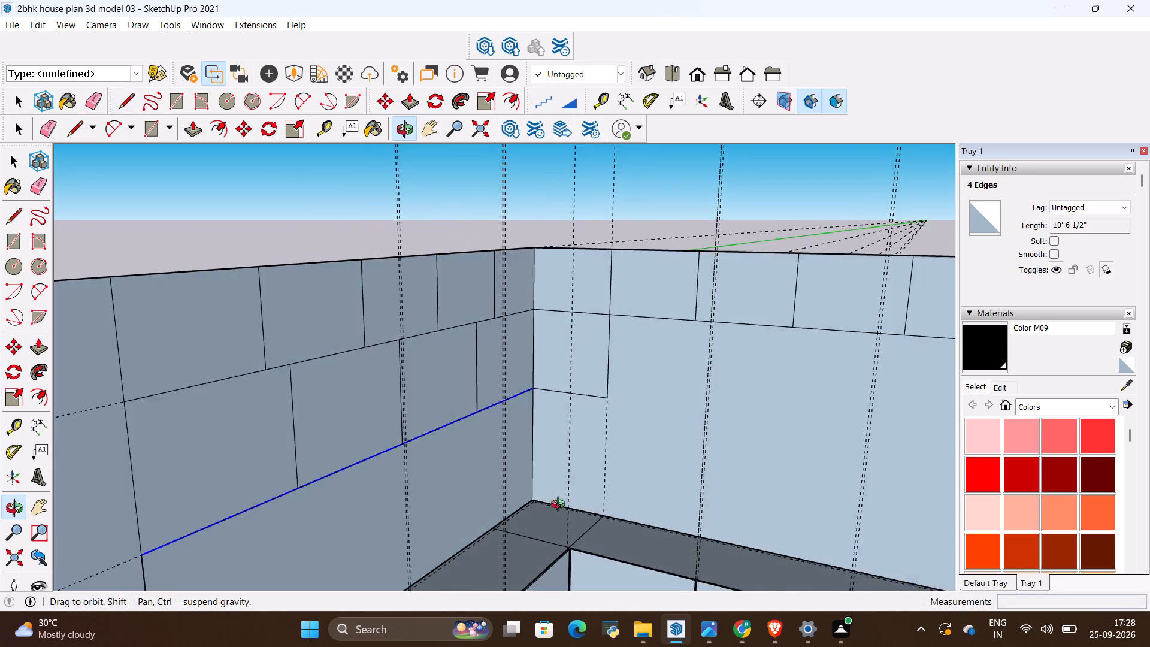
pyautogui.moveTo(561, 506); pyautogui.dragTo(480, 516, button='middle')
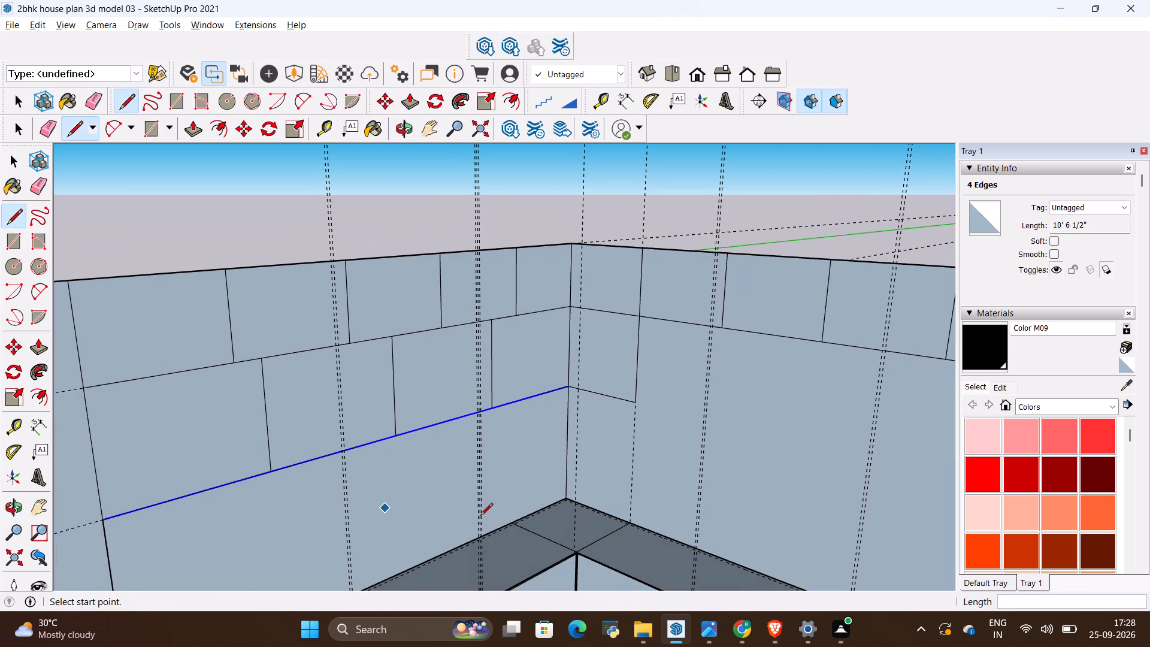
pyautogui.scroll(3, 607, 442)
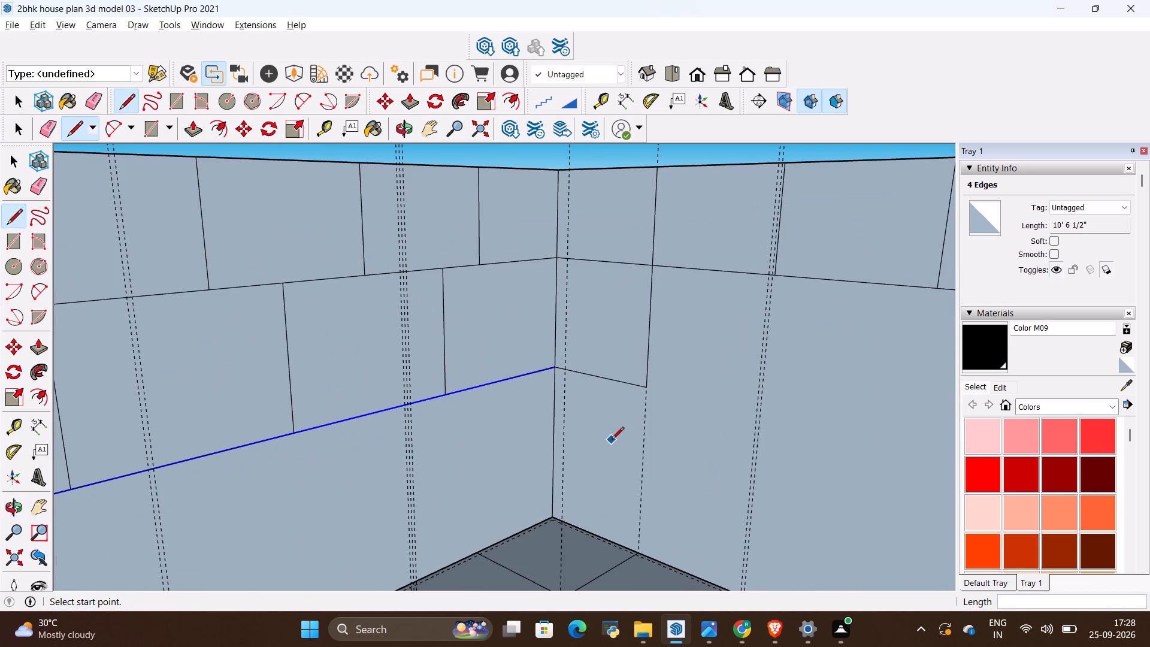
pyautogui.press('e')
pyautogui.moveTo(647, 353); pyautogui.dragTo(635, 359)
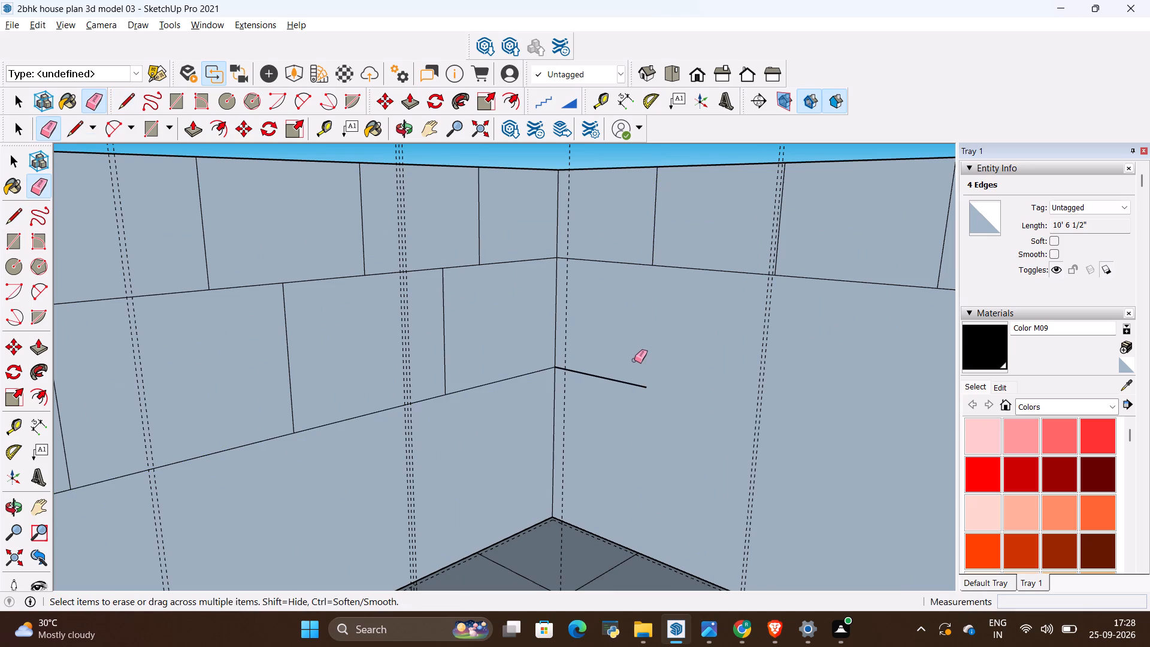
pyautogui.moveTo(610, 368); pyautogui.dragTo(613, 384)
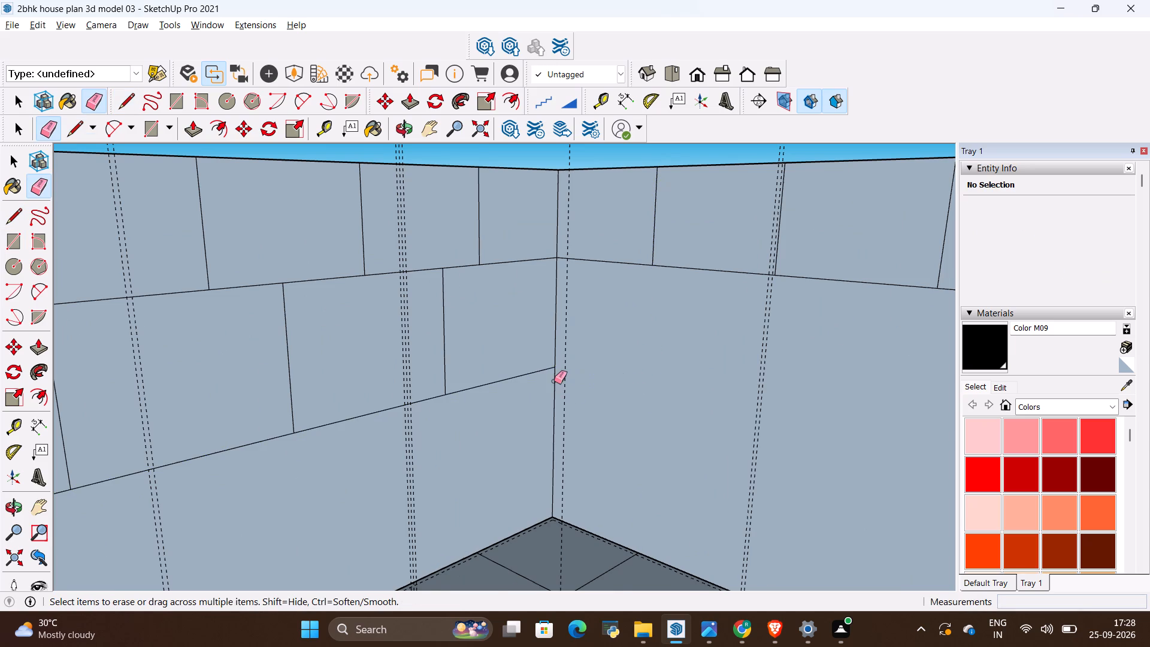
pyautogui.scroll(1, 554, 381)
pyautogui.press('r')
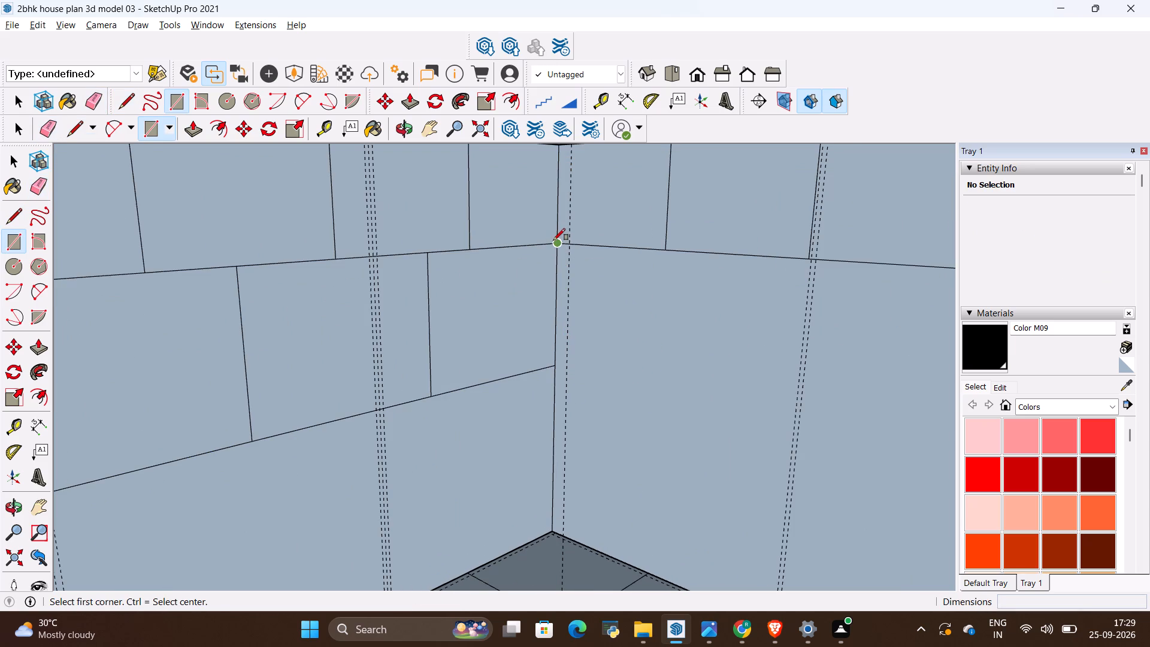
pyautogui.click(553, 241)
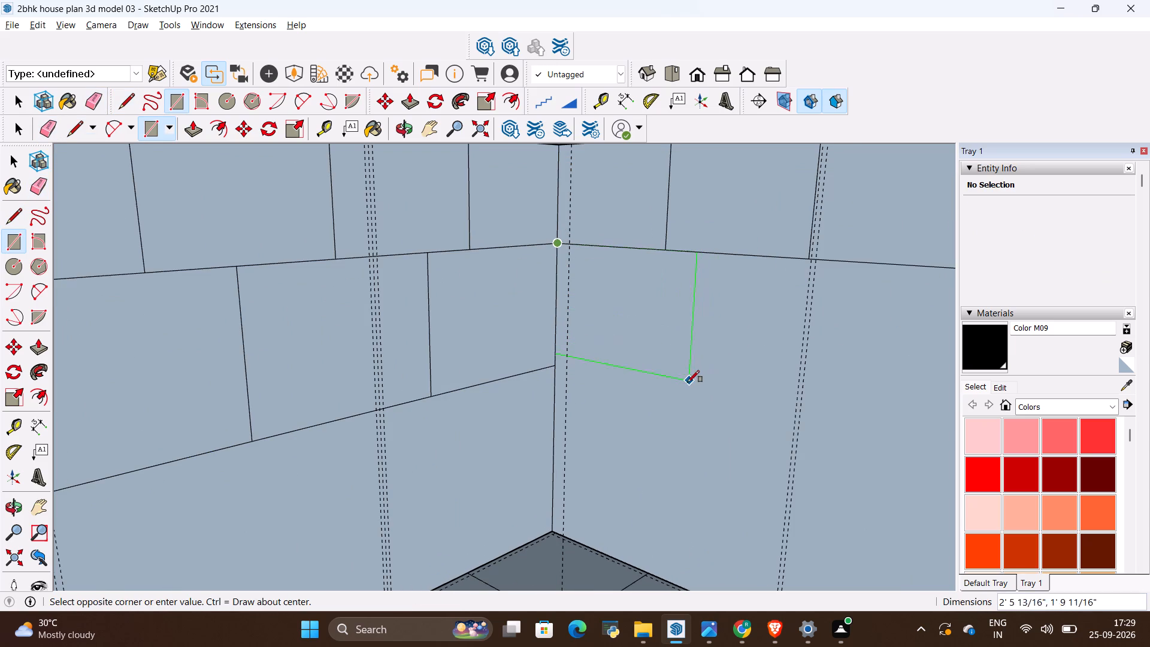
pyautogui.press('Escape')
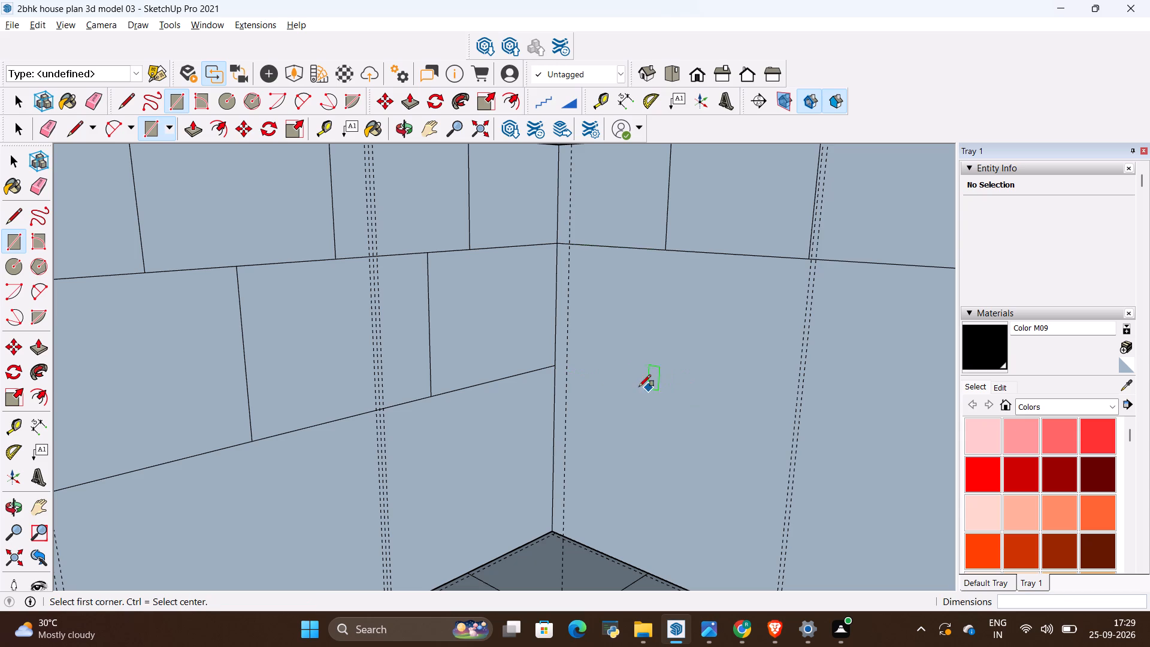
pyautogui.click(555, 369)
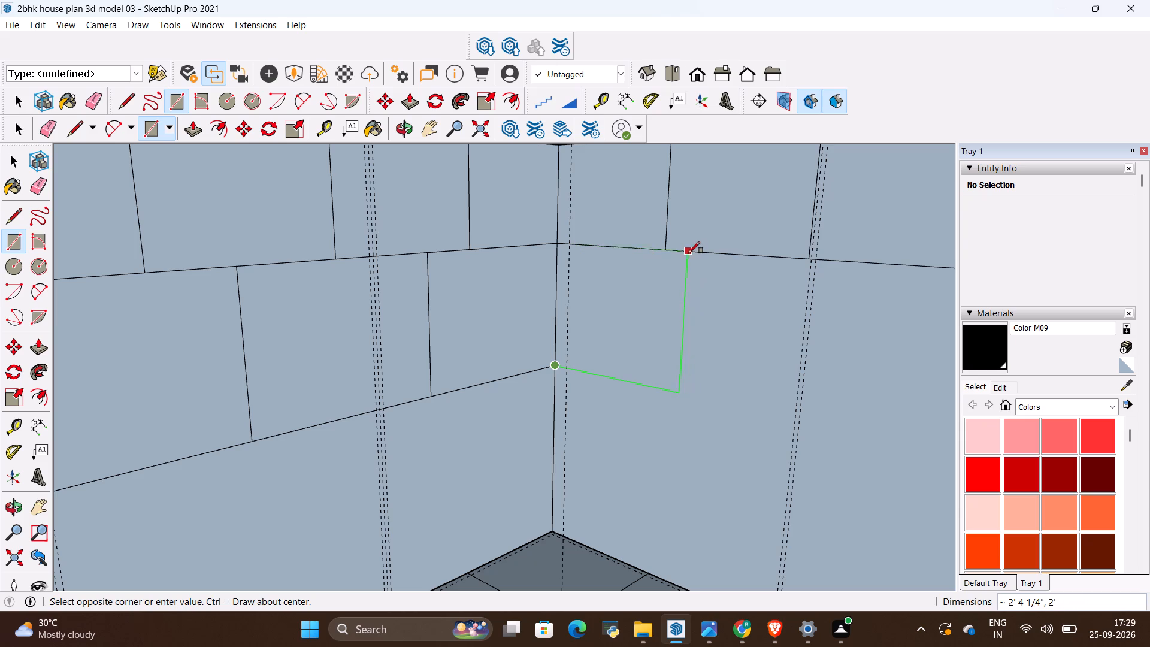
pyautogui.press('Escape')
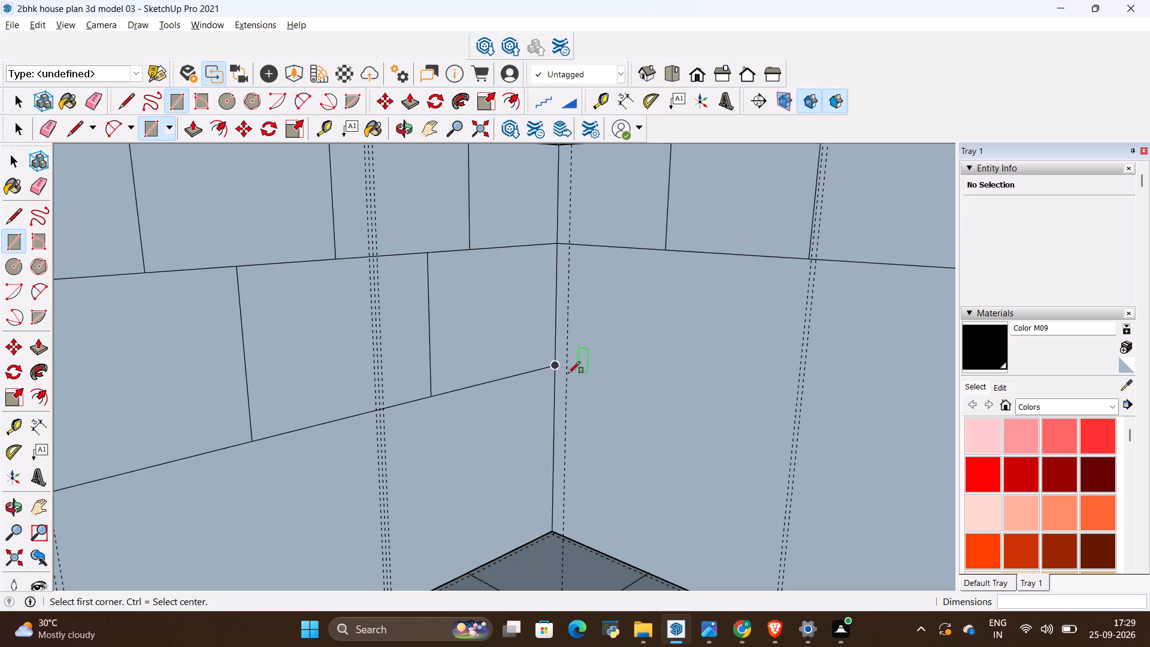
# Place a vertical guide on the adjoining wall, 2'2" from the corner edge.
pyautogui.press('t')
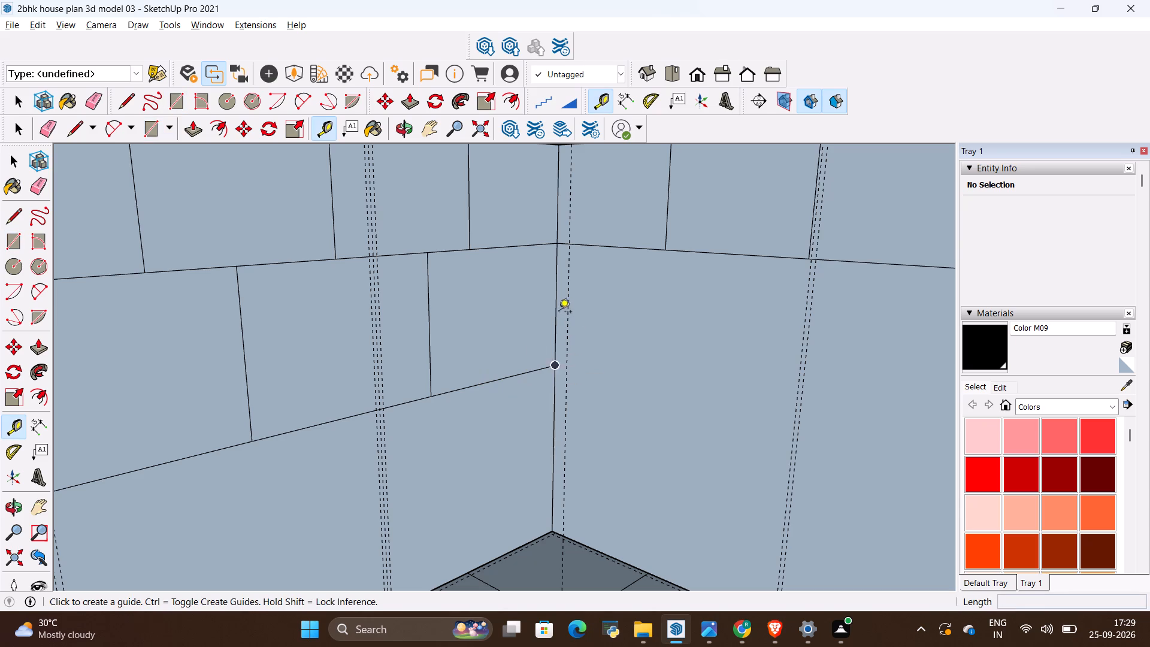
pyautogui.click(555, 310)
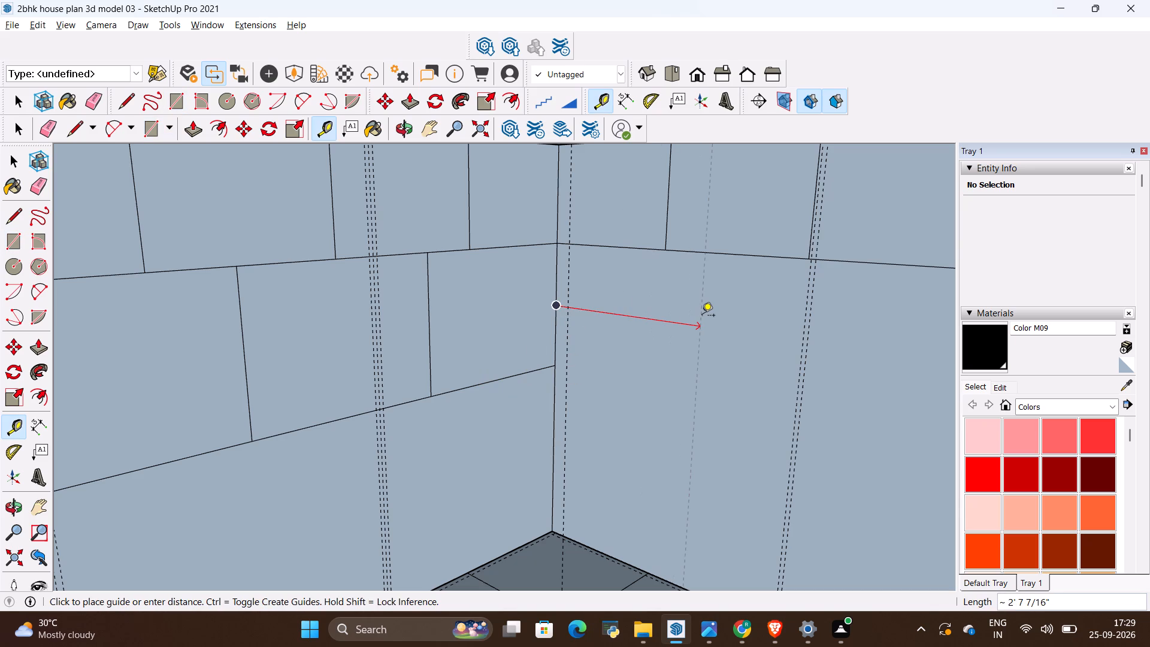
pyautogui.press('BackSpace')
pyautogui.write('2\'2"')
pyautogui.press('Return')
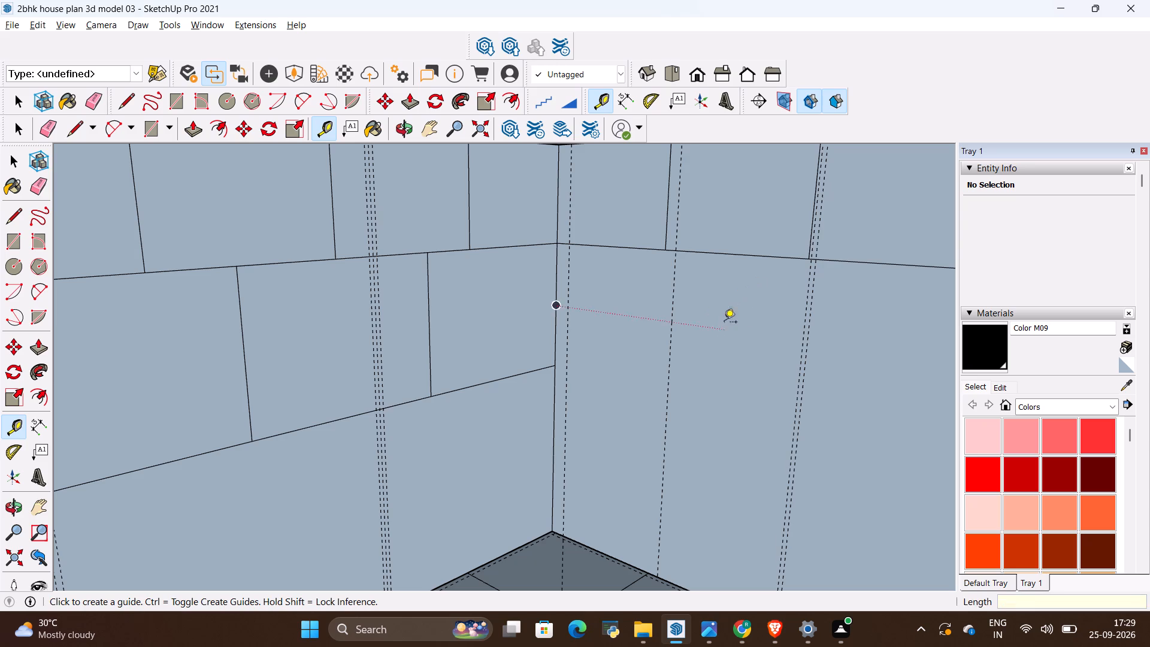
# Draw a 2'2" by 2' rectangle on the adjoining wall, directly below the upper band and touching the corner.
pyautogui.press('r')
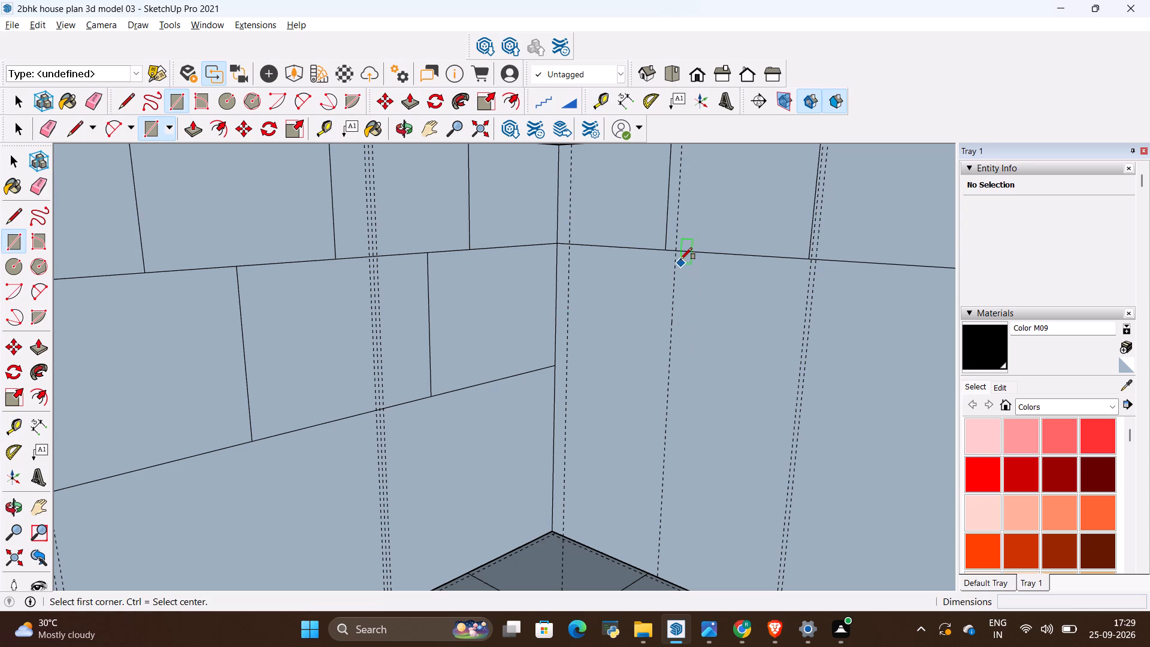
pyautogui.click(676, 252)
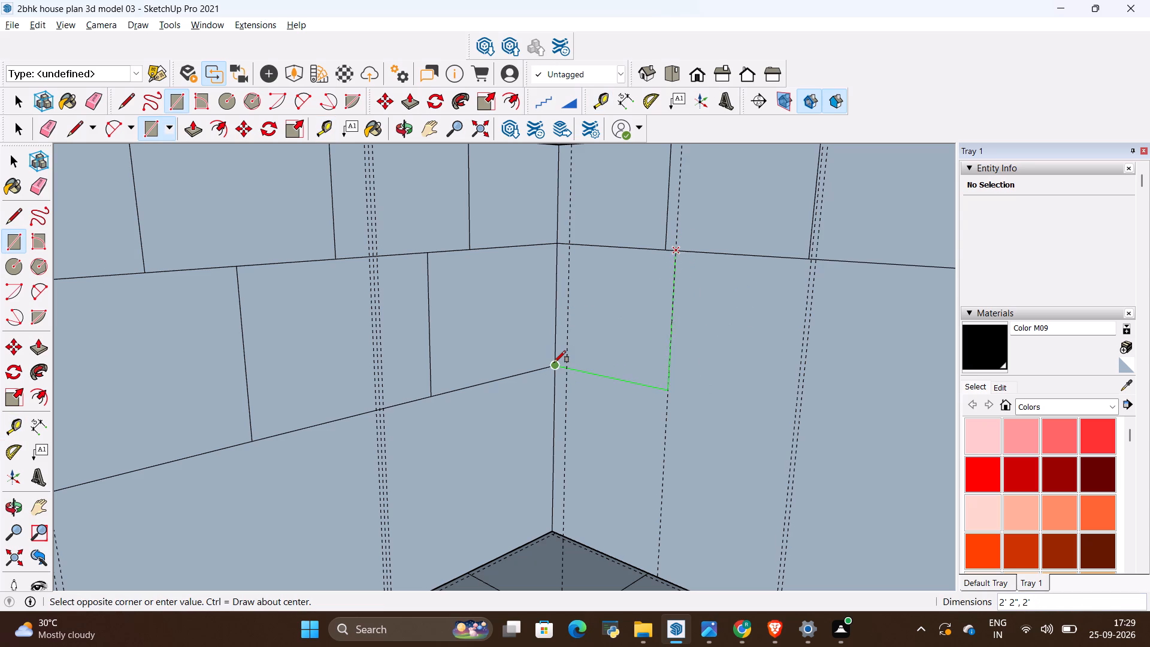
pyautogui.click(554, 362)
# Erase the vertical guide running along the outer edge of the adjoining wall's new corner rectangle.
pyautogui.press('e')
pyautogui.moveTo(692, 428); pyautogui.dragTo(624, 446)
# Erase the remaining vertical guides crossing both walls, opening the base cabinet and counter group that contains them, and leave the group.
pyautogui.scroll(-5, 515, 493)
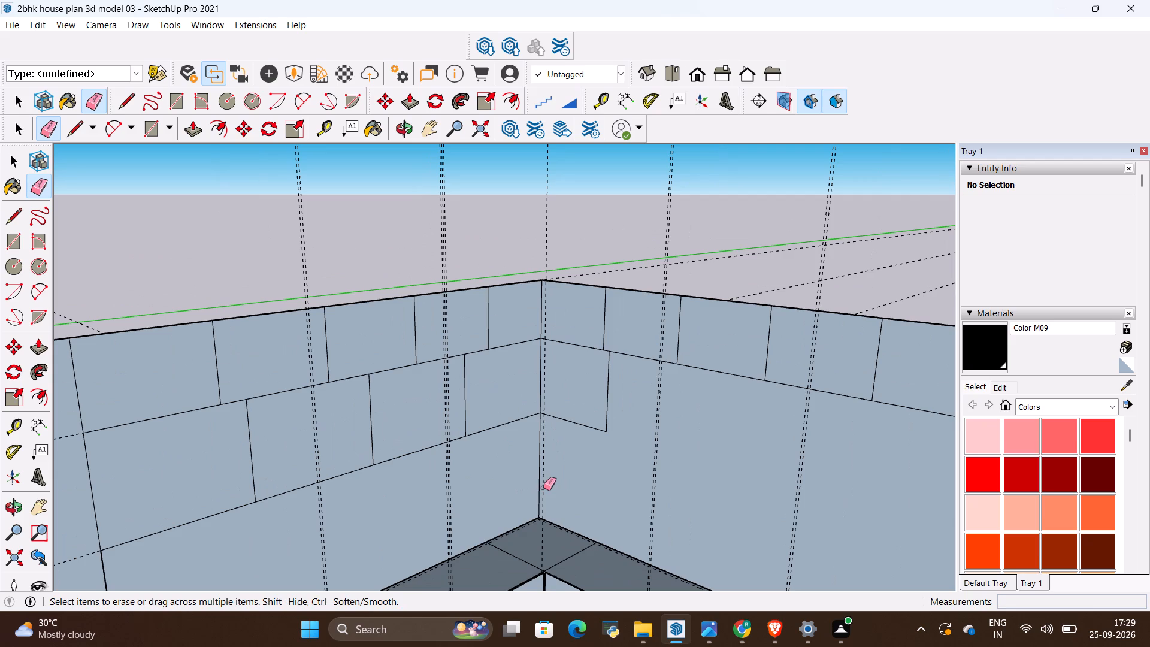
pyautogui.scroll(-4, 538, 456)
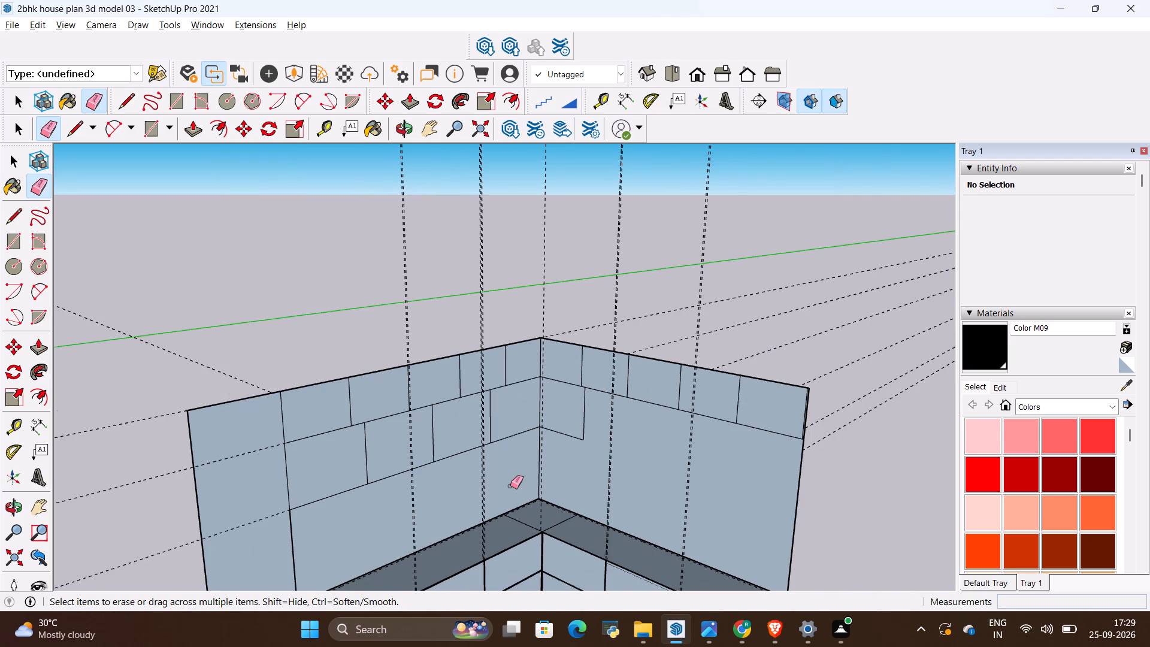
pyautogui.scroll(2, 510, 486)
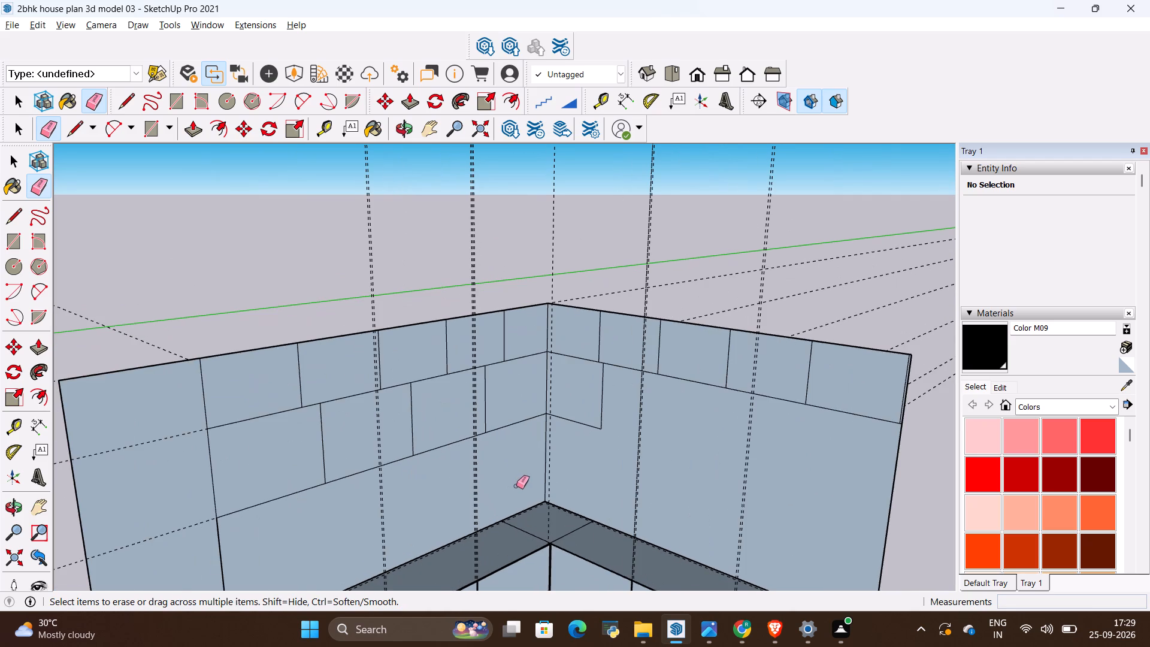
pyautogui.moveTo(502, 471); pyautogui.dragTo(362, 515)
pyautogui.moveTo(396, 497); pyautogui.dragTo(359, 512)
pyautogui.press('space')
pyautogui.doubleClick(497, 500)
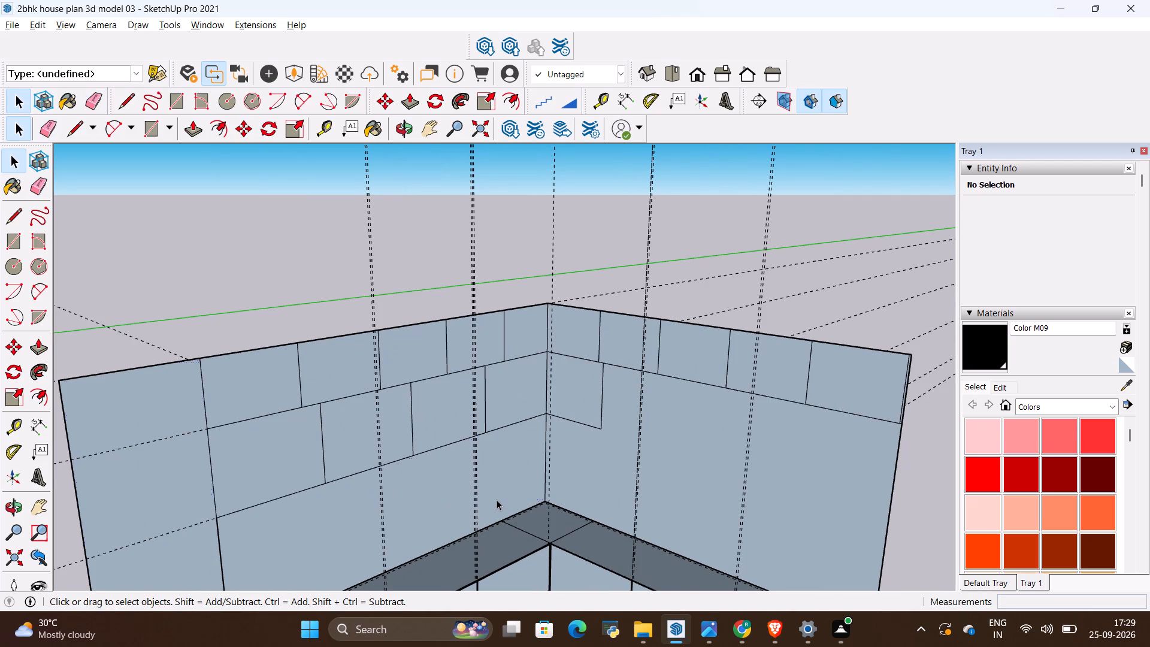
pyautogui.press('space')
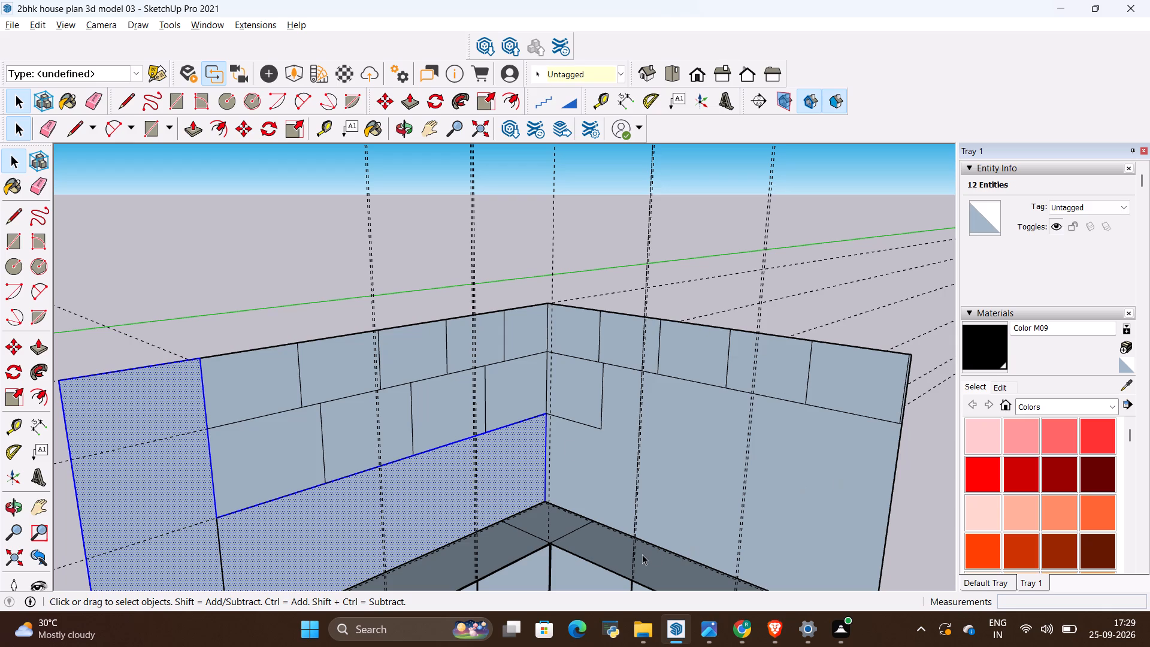
pyautogui.doubleClick(638, 559)
pyautogui.press('e')
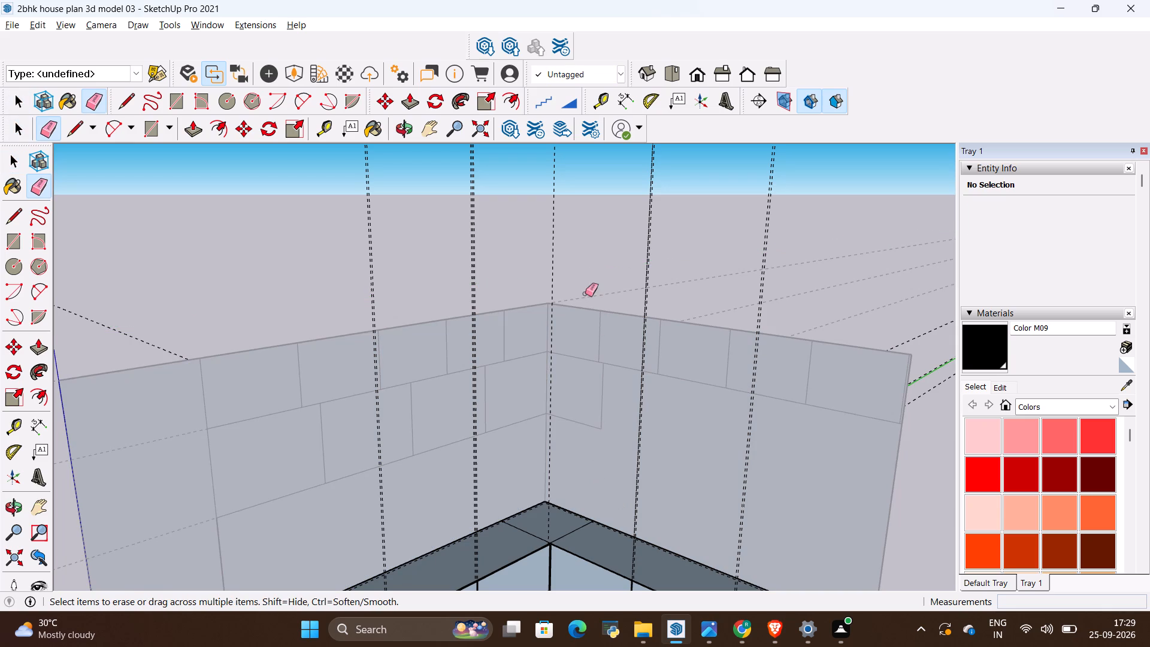
pyautogui.moveTo(329, 259); pyautogui.dragTo(765, 234)
pyautogui.moveTo(795, 215); pyautogui.dragTo(768, 221)
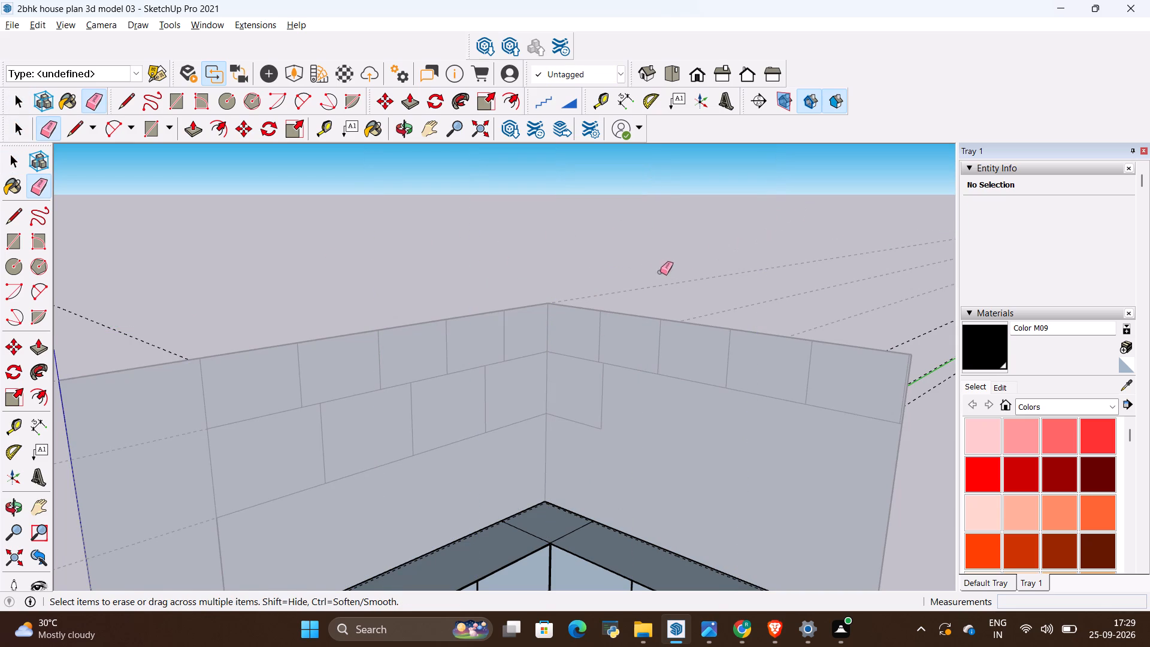
pyautogui.press('space')
pyautogui.click(582, 321)
pyautogui.scroll(-4, 540, 407)
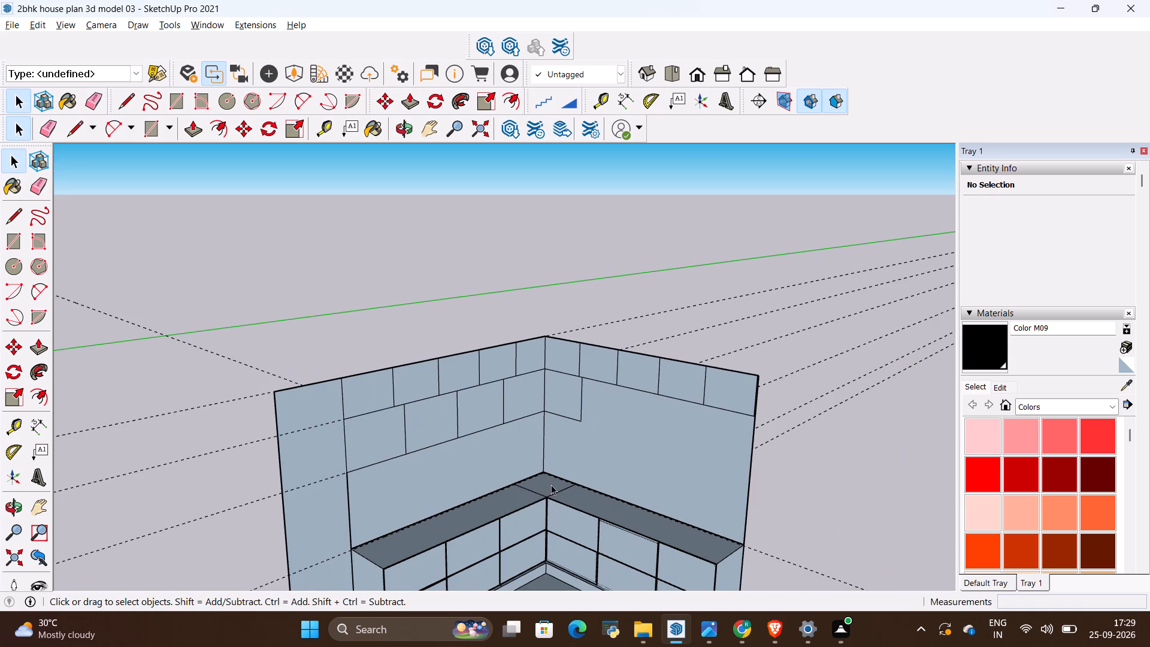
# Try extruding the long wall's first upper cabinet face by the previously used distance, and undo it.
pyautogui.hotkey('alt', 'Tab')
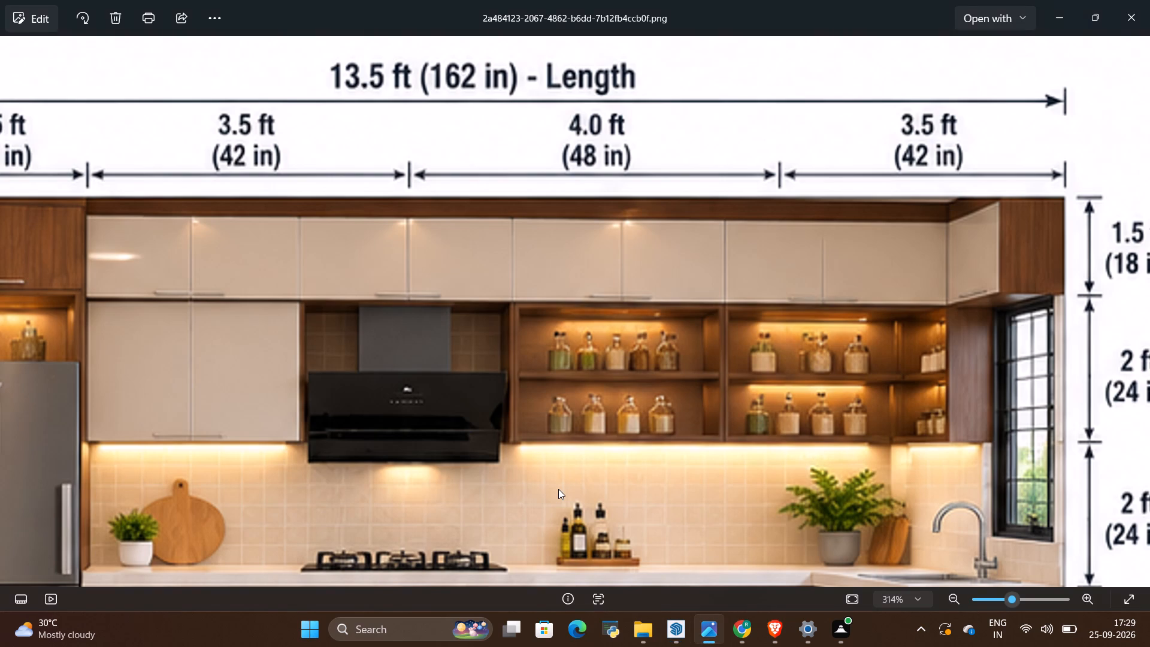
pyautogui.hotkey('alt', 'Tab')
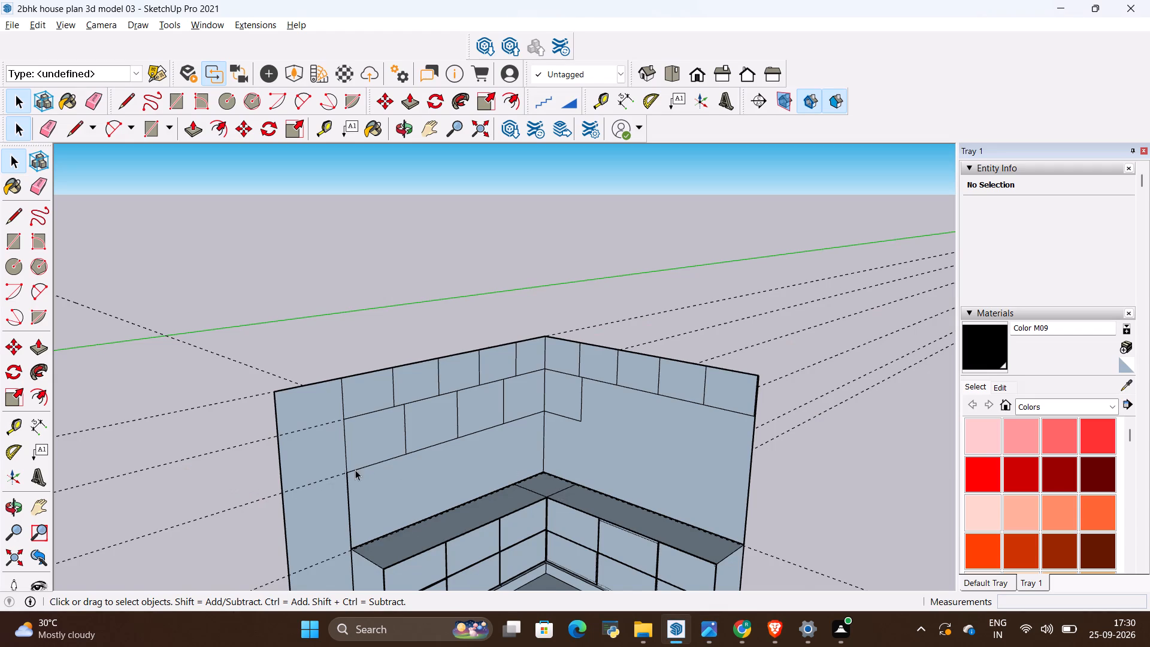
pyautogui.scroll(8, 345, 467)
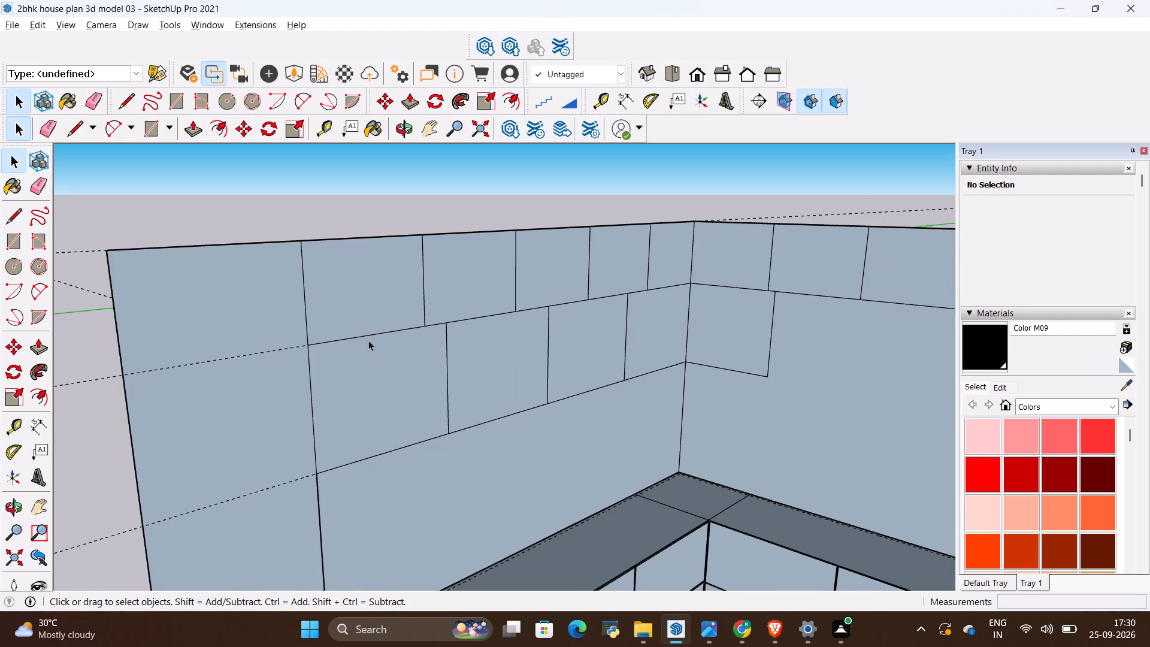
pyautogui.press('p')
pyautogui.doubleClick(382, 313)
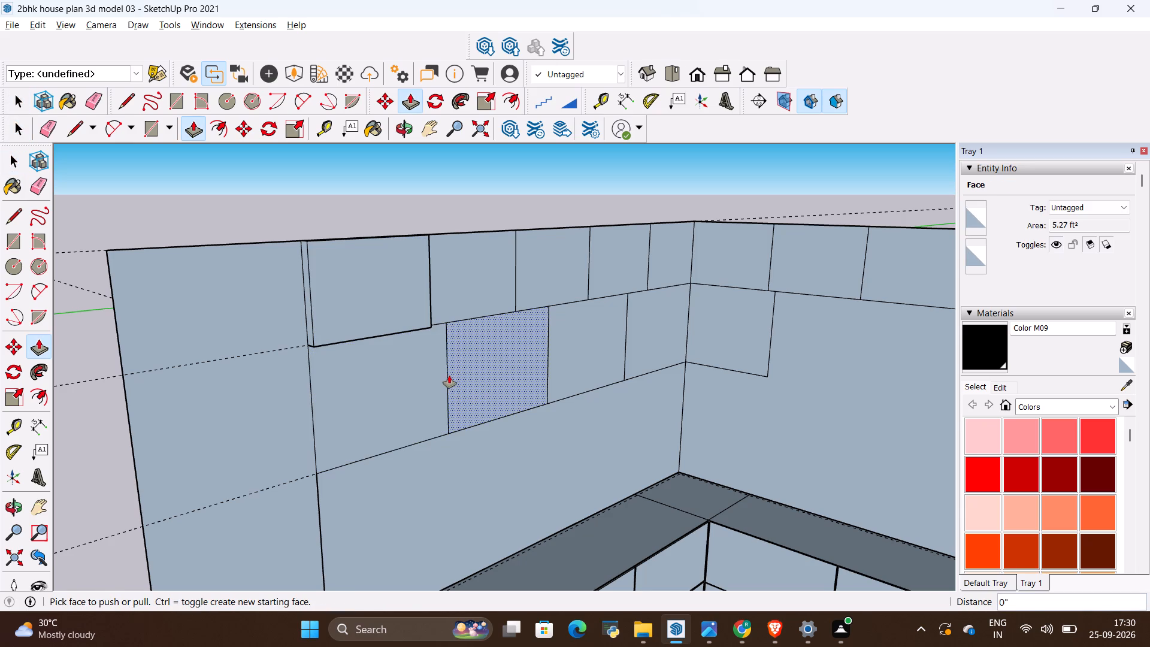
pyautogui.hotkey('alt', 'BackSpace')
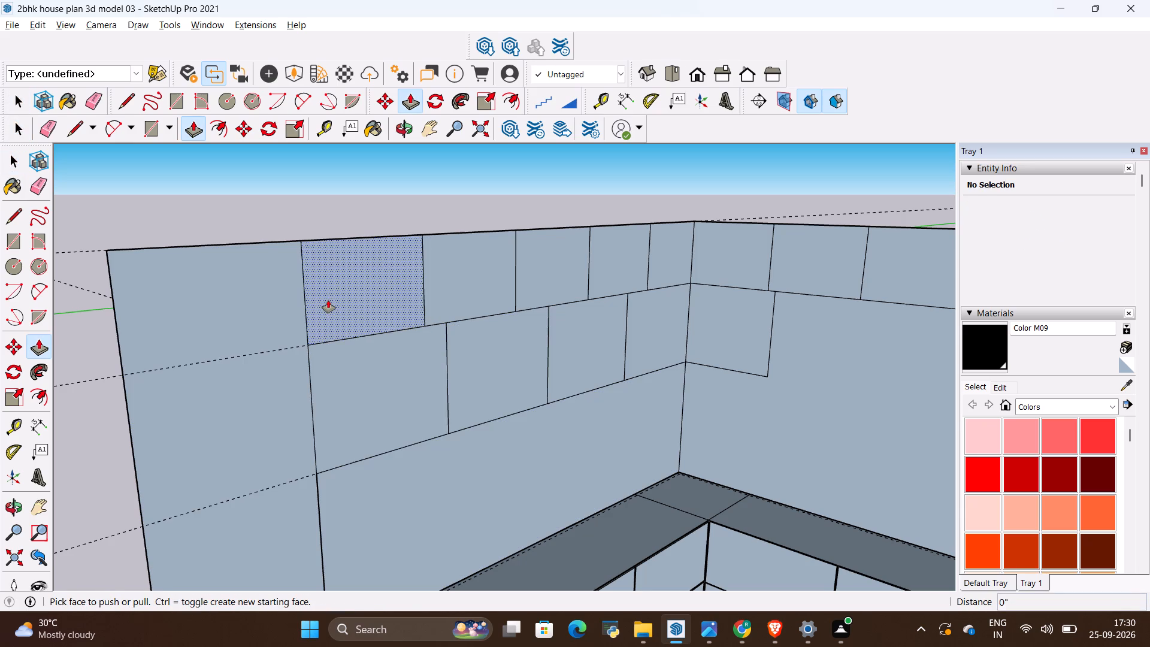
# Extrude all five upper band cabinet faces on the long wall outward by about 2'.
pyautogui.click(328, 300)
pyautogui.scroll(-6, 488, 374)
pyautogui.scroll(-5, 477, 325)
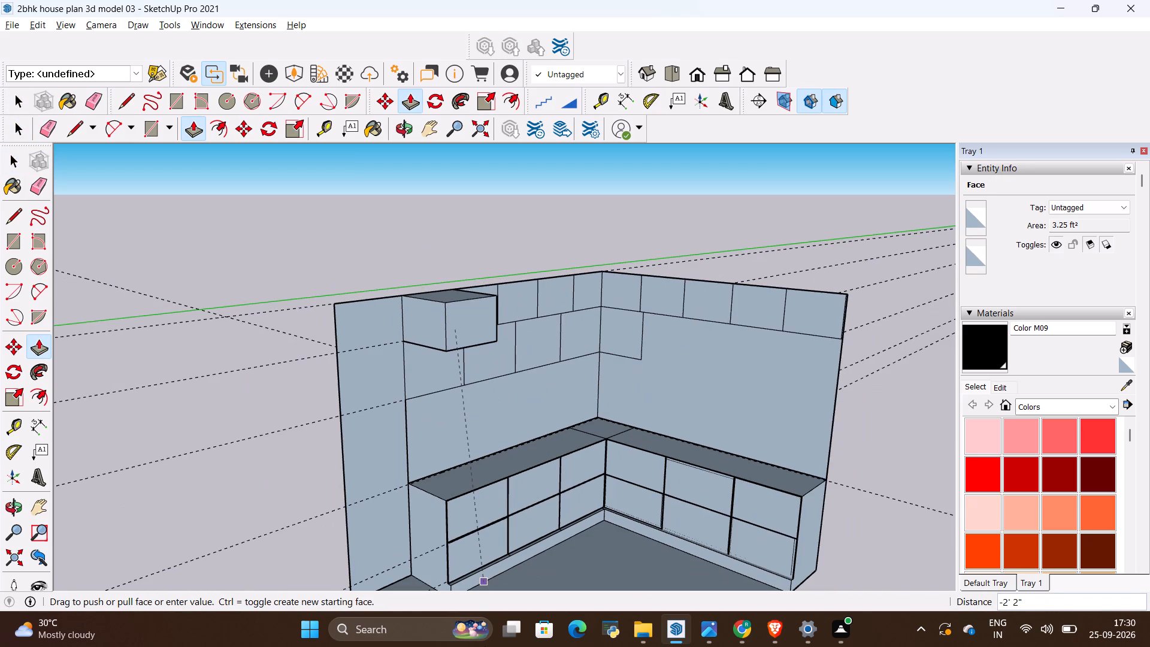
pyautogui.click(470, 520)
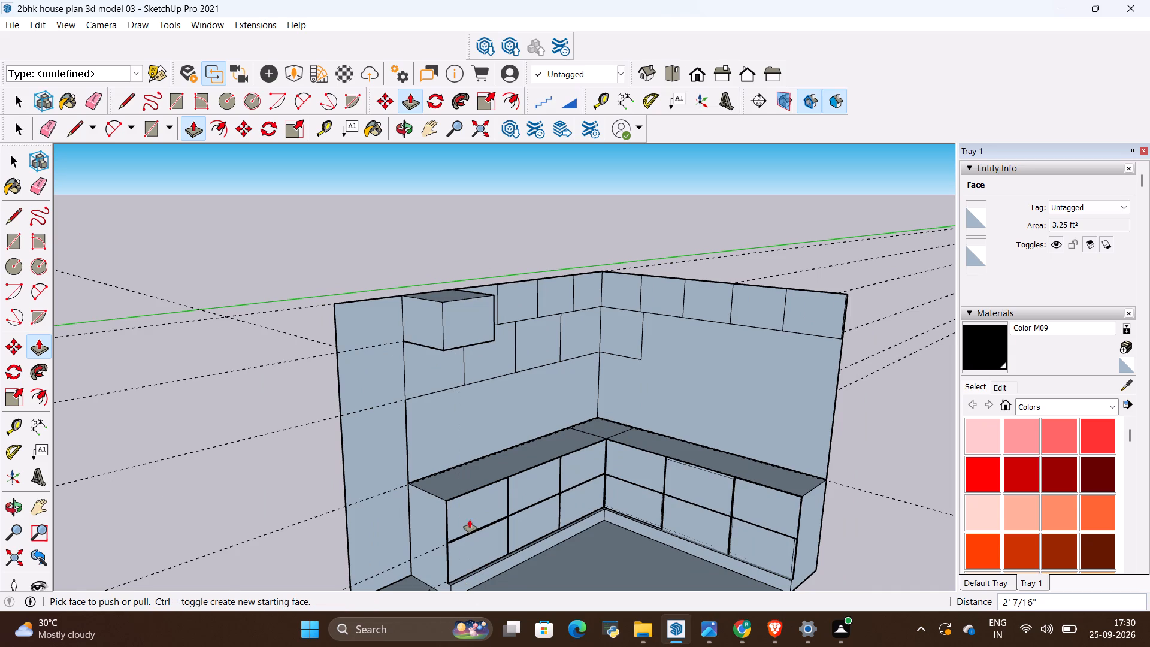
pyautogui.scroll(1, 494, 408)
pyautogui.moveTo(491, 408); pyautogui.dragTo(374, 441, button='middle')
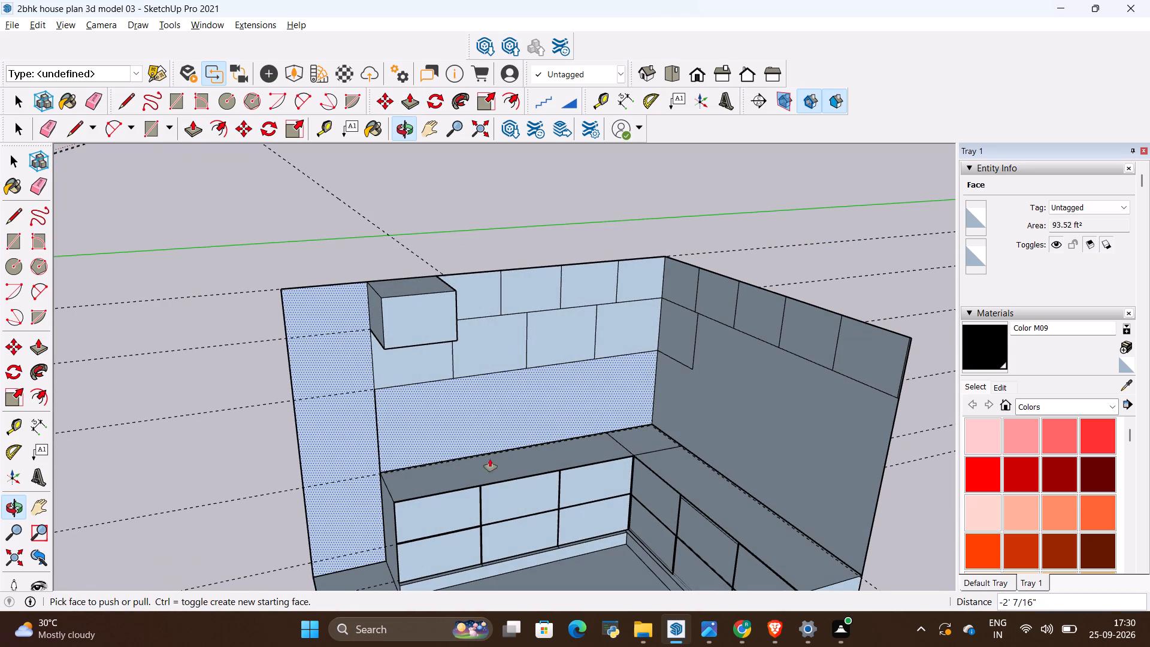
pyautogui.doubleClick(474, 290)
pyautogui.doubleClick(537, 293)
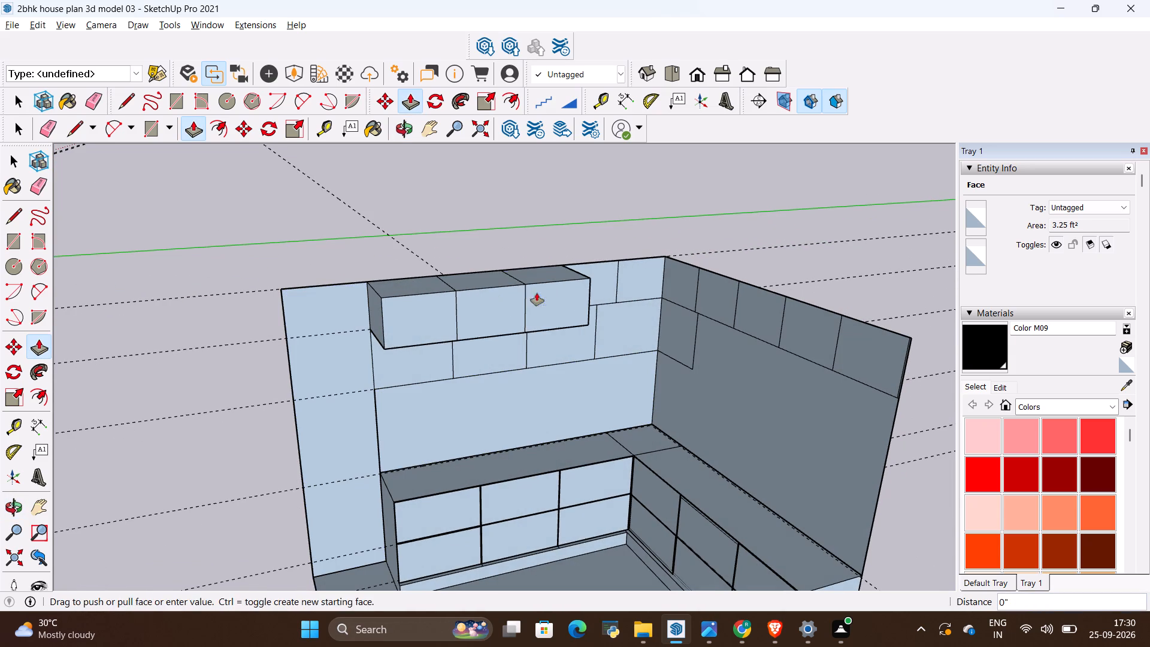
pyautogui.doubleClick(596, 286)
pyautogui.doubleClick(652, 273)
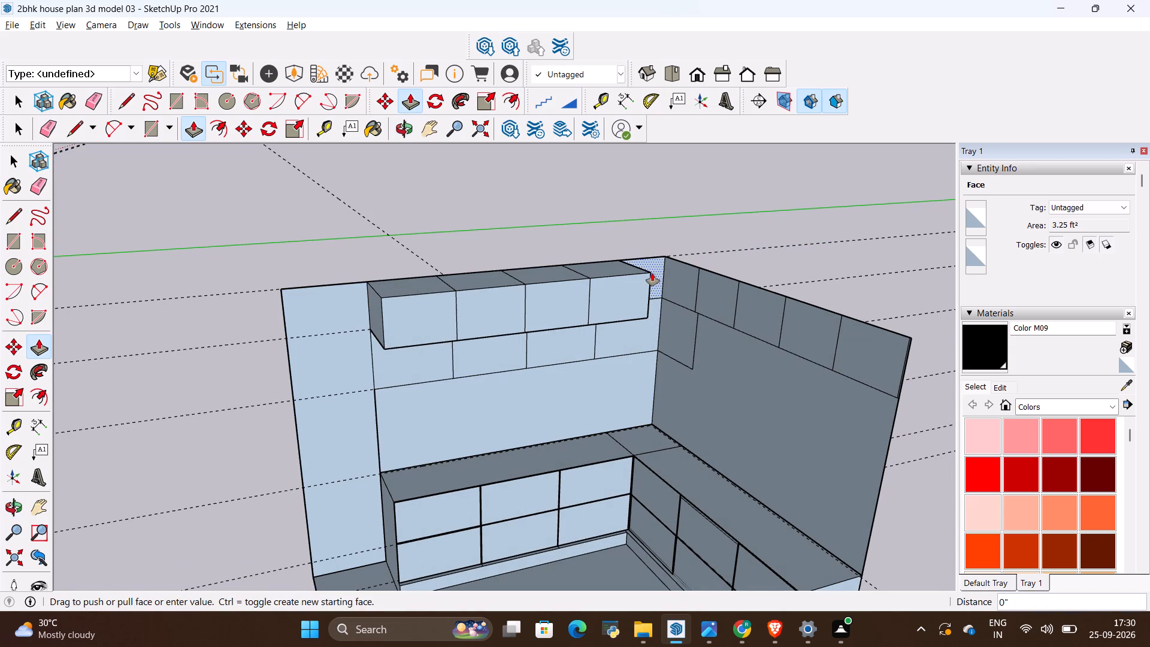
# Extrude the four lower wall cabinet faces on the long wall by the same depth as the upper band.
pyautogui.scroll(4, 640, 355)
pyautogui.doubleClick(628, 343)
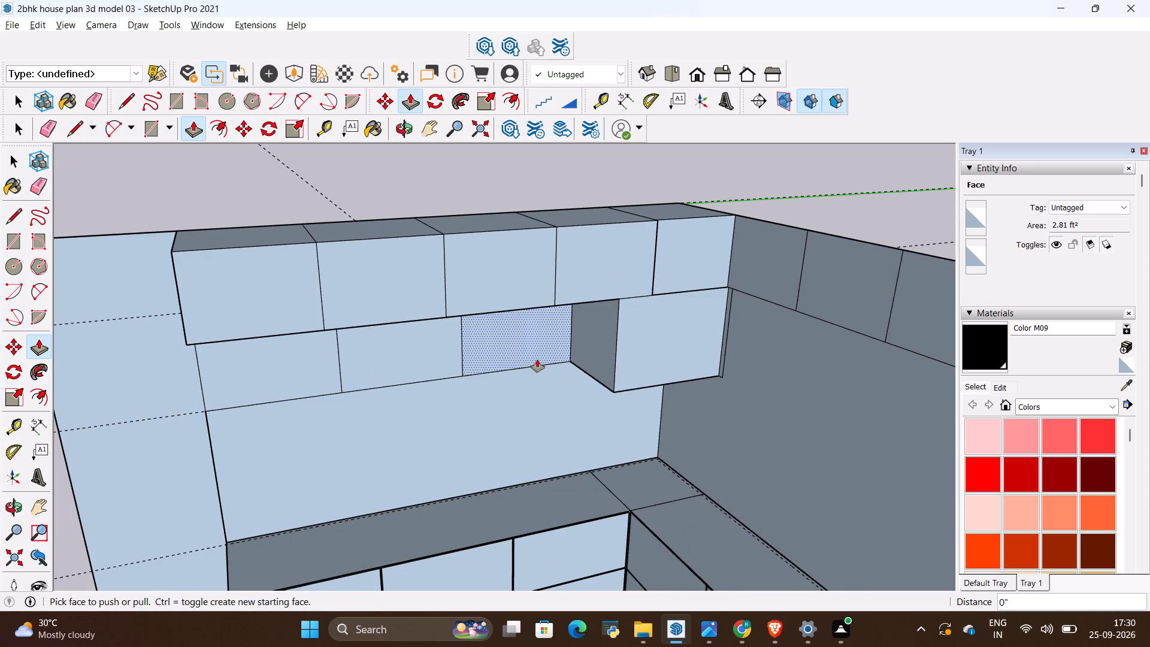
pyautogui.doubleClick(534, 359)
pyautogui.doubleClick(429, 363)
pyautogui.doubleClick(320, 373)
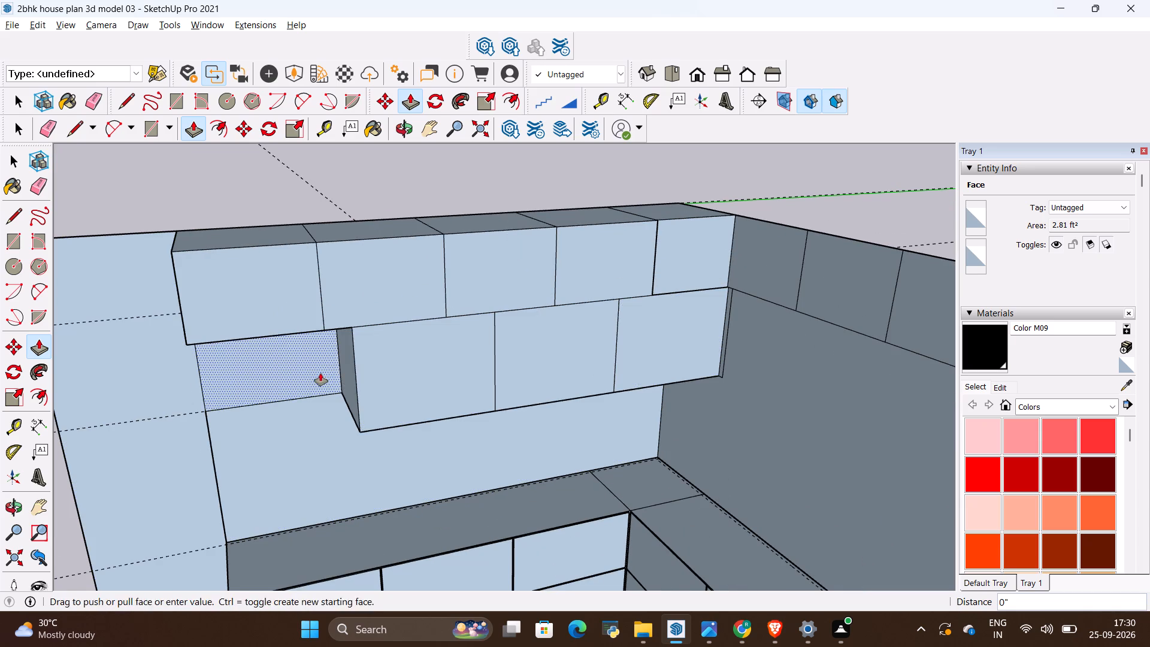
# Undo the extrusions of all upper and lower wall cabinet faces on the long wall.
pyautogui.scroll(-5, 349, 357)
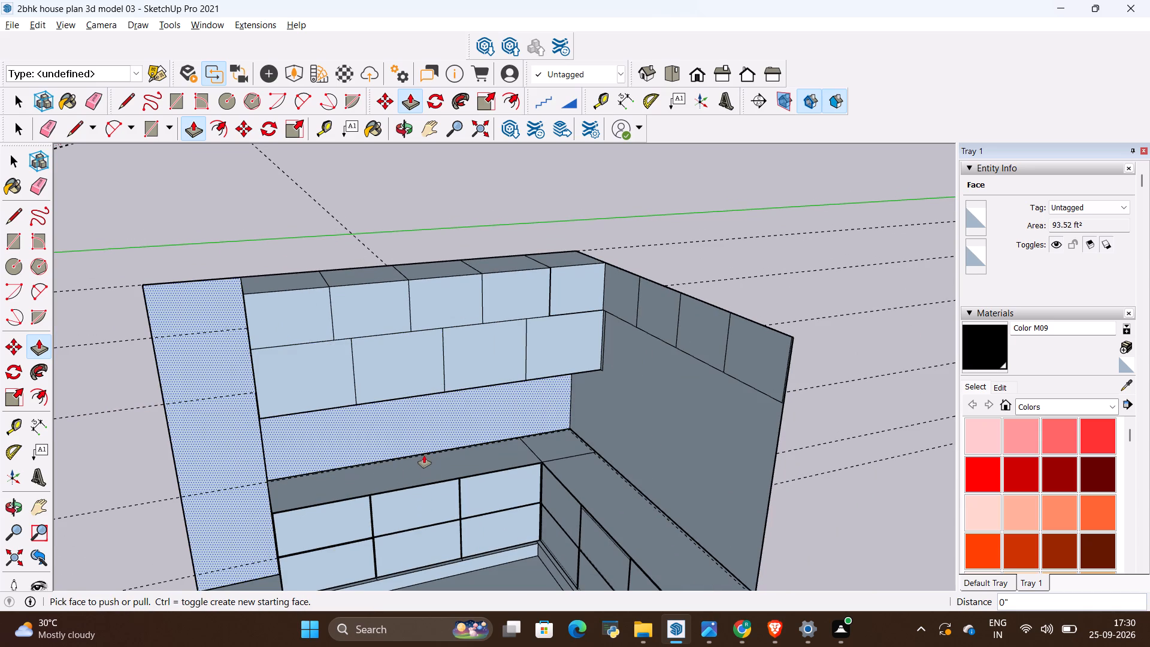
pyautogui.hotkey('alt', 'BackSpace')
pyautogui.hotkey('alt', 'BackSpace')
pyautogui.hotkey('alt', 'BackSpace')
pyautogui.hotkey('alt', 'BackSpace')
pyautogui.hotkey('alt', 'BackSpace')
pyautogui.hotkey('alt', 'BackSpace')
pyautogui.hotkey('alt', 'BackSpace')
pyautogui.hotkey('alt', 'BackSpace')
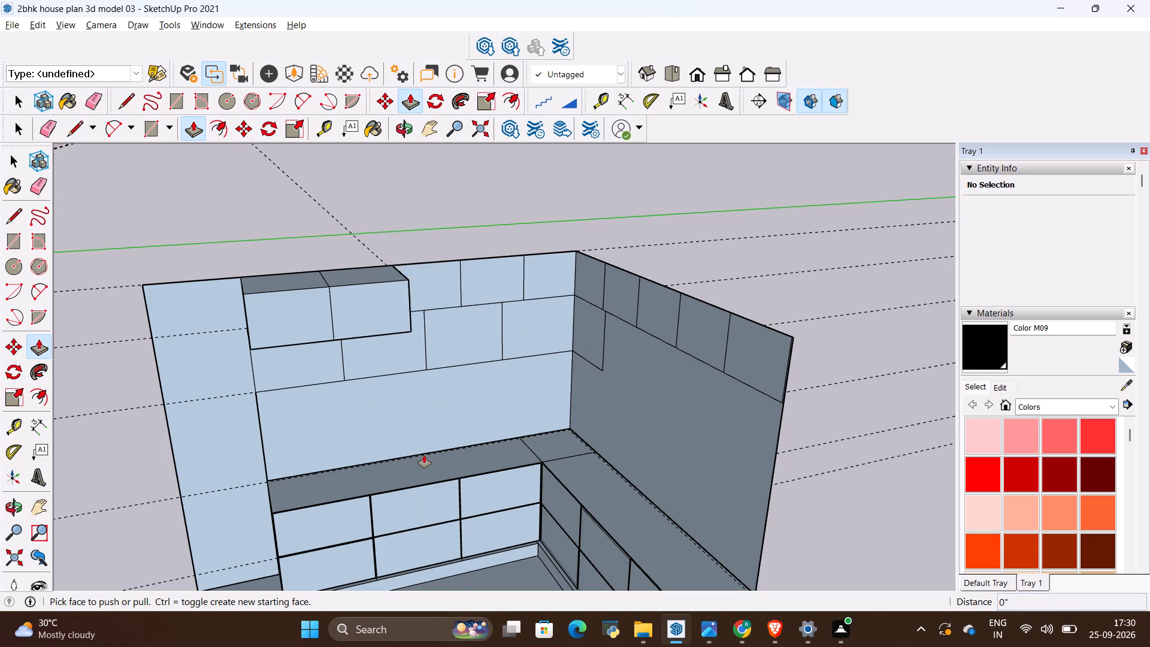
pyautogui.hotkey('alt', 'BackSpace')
# Examine the kitchen reference image's views and dimensions summary for the wall cabinet depth.
pyautogui.hotkey('alt', 'Tab')
pyautogui.scroll(-5, 437, 362)
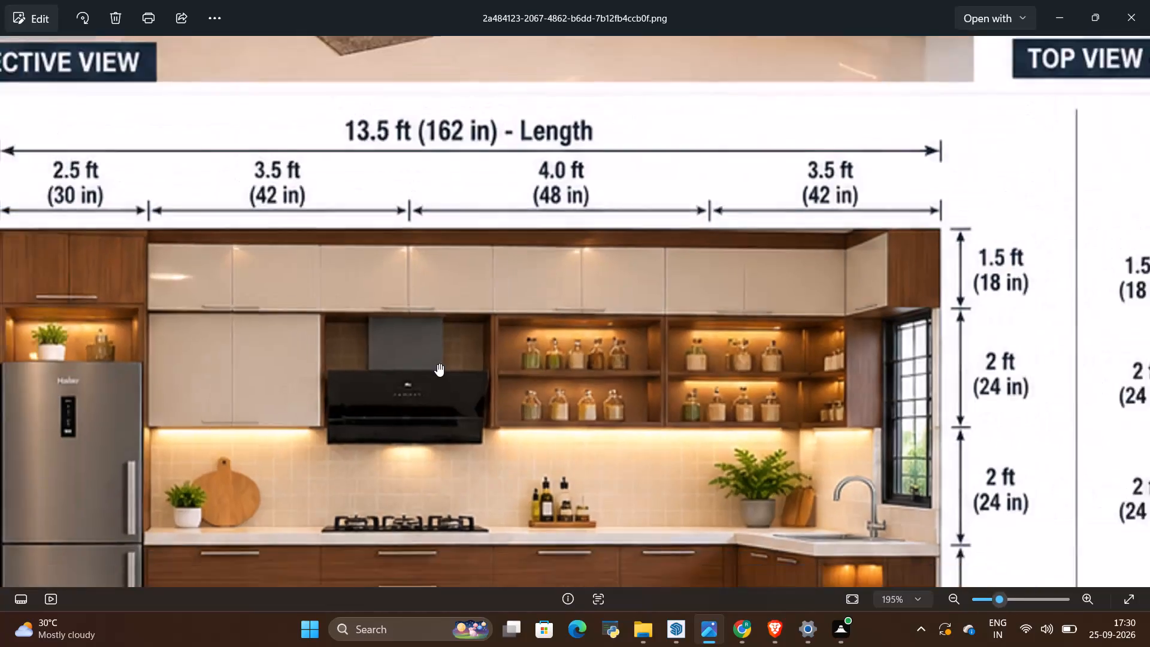
pyautogui.scroll(-4, 437, 364)
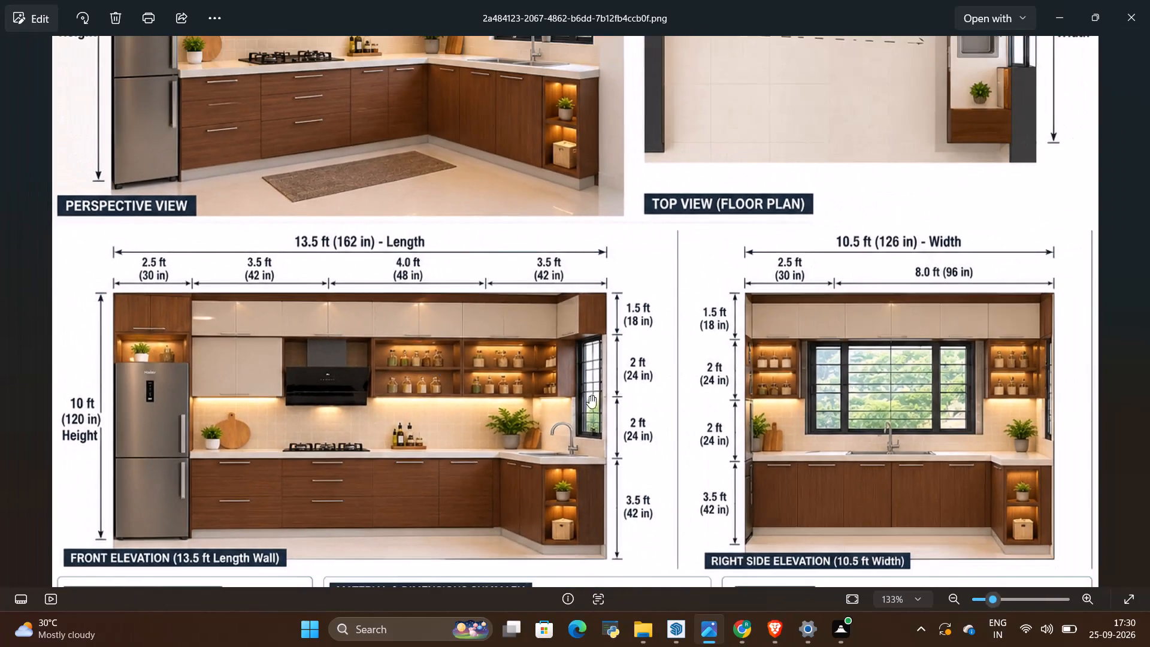
pyautogui.scroll(-6, 605, 377)
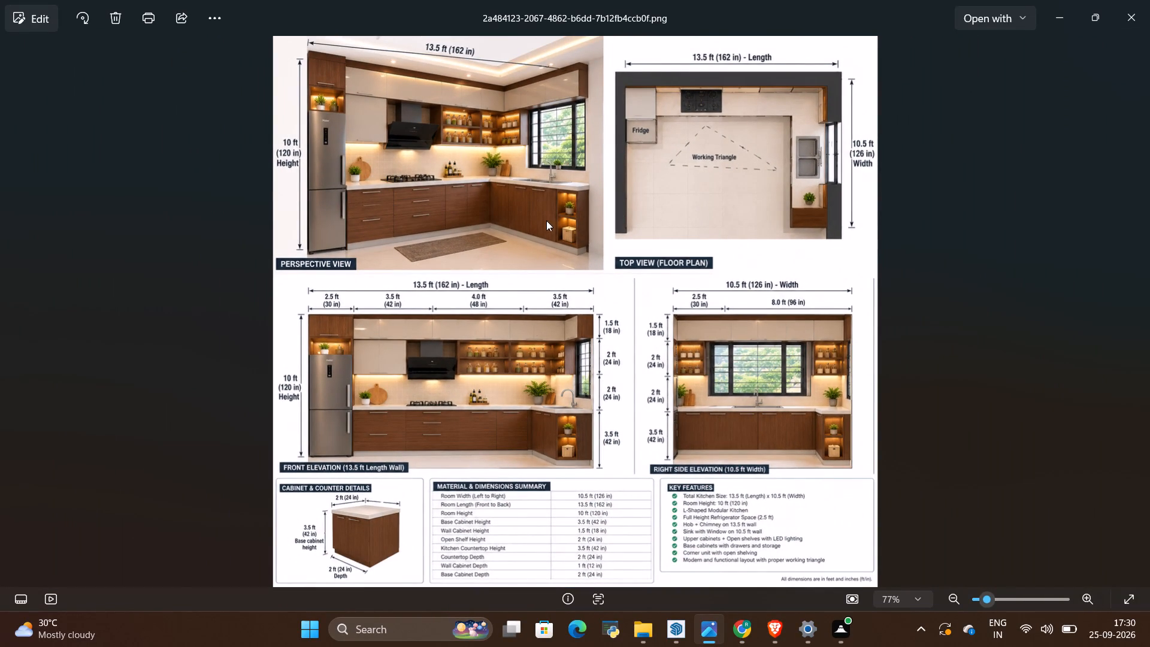
pyautogui.scroll(3, 704, 328)
pyautogui.scroll(-4, 459, 224)
pyautogui.scroll(3, 534, 491)
pyautogui.scroll(3, 466, 582)
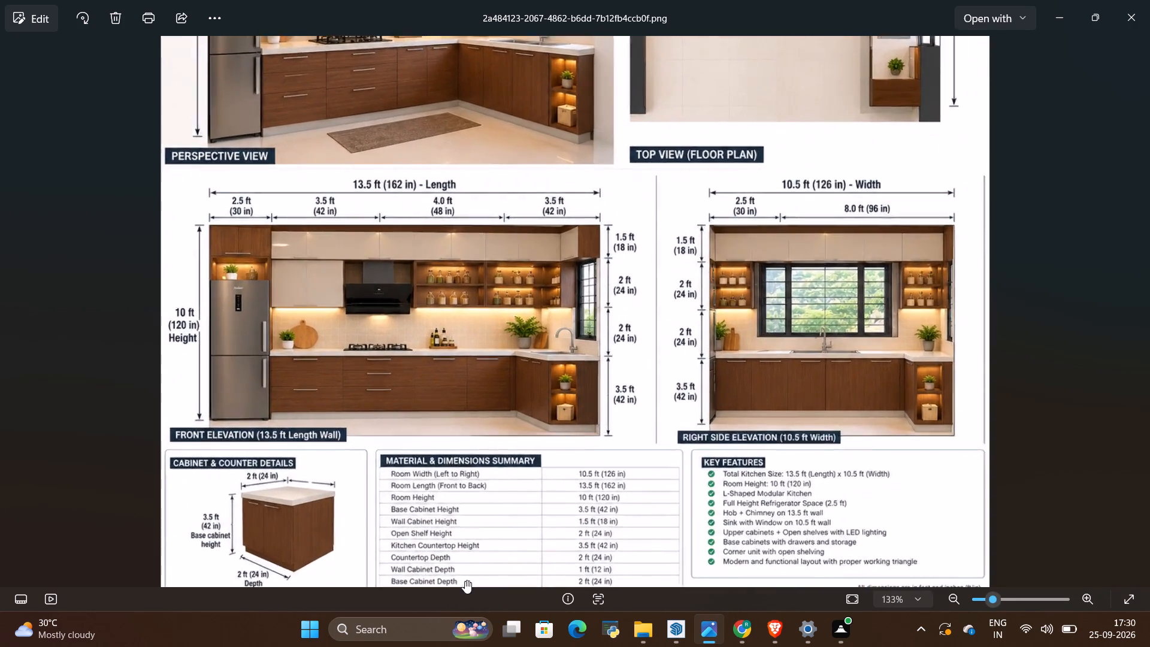
pyautogui.scroll(6, 465, 581)
pyautogui.scroll(3, 335, 510)
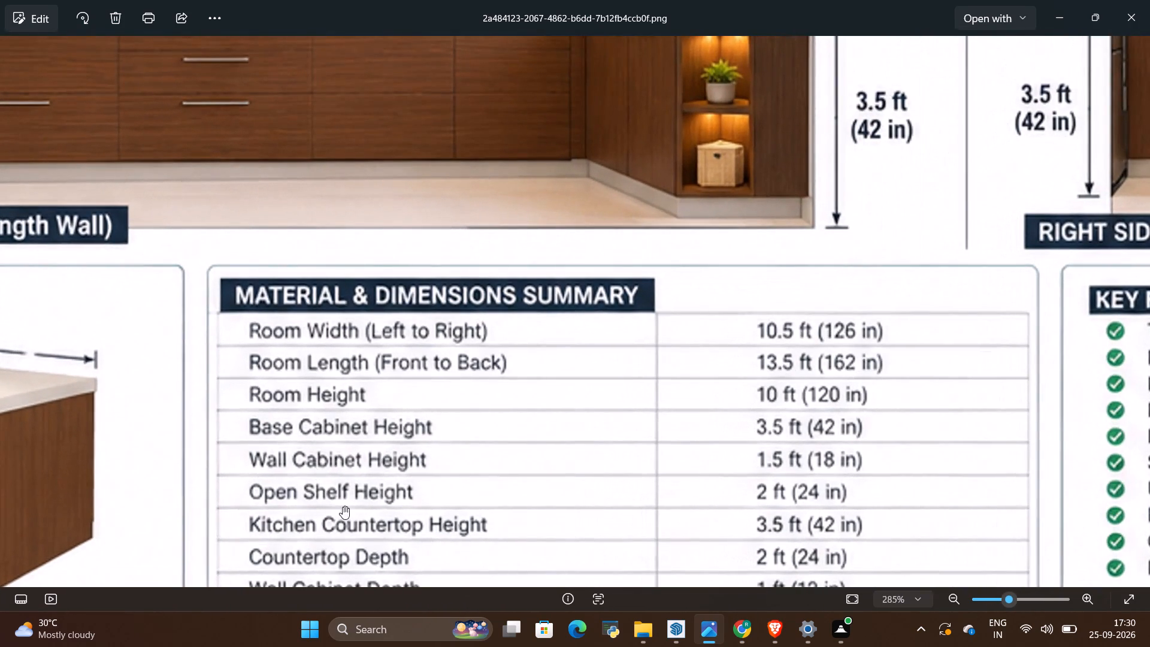
pyautogui.scroll(-4, 355, 409)
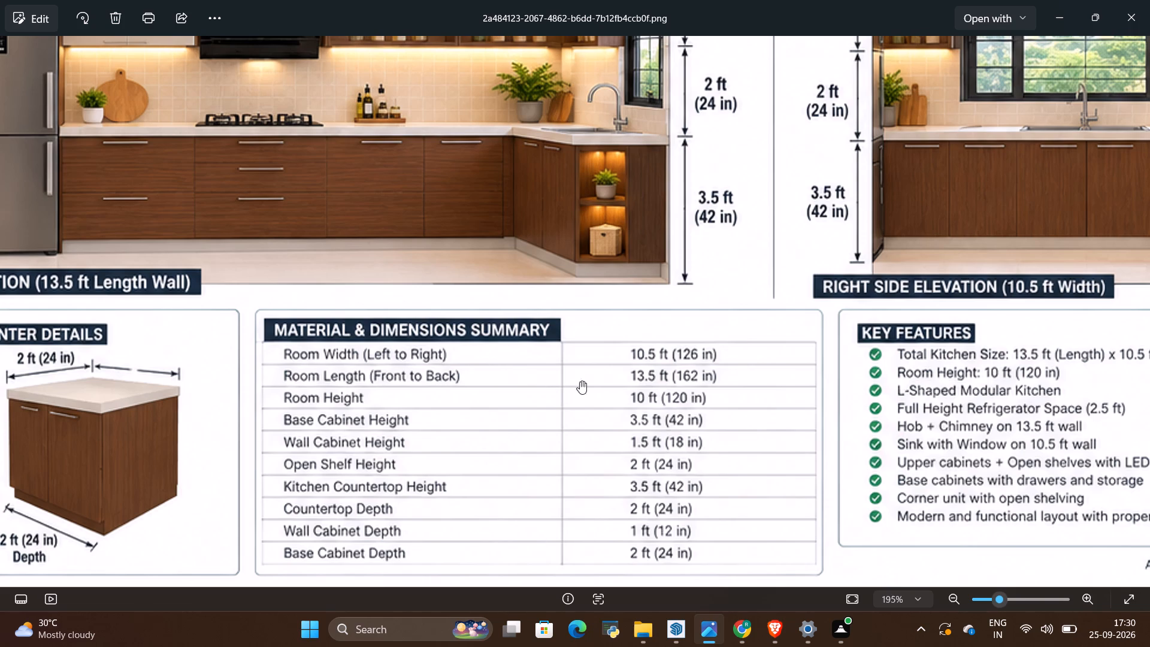
pyautogui.scroll(-12, 602, 381)
pyautogui.hotkey('alt', 'Tab')
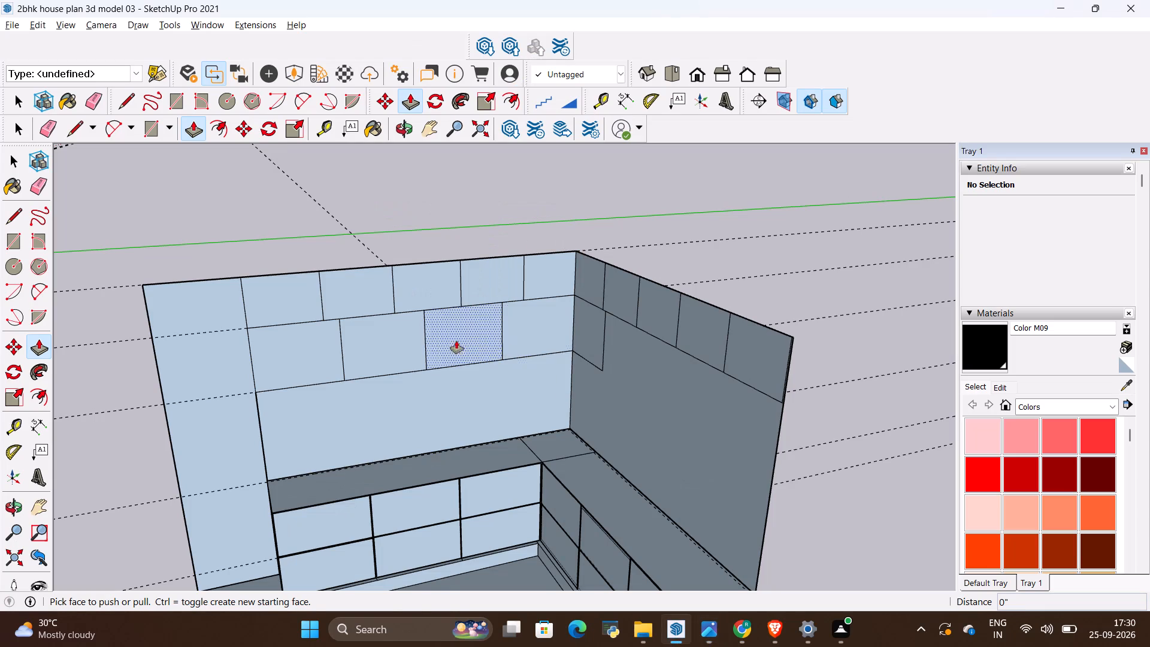
pyautogui.hotkey('alt', 'Tab')
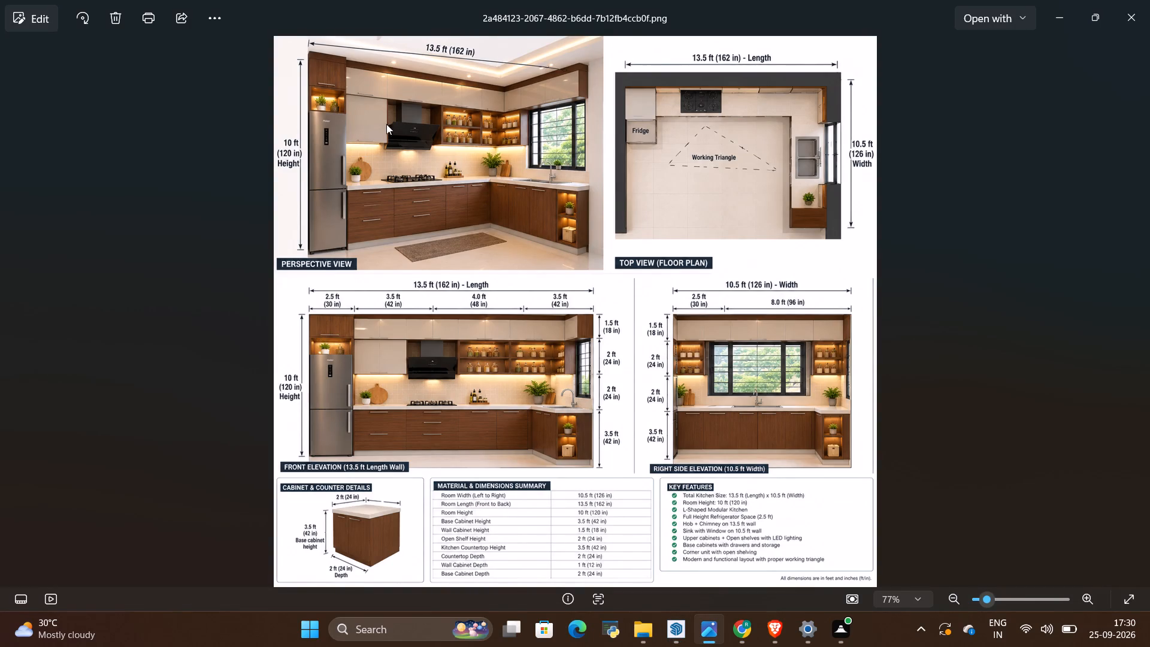
pyautogui.hotkey('alt', 'Tab')
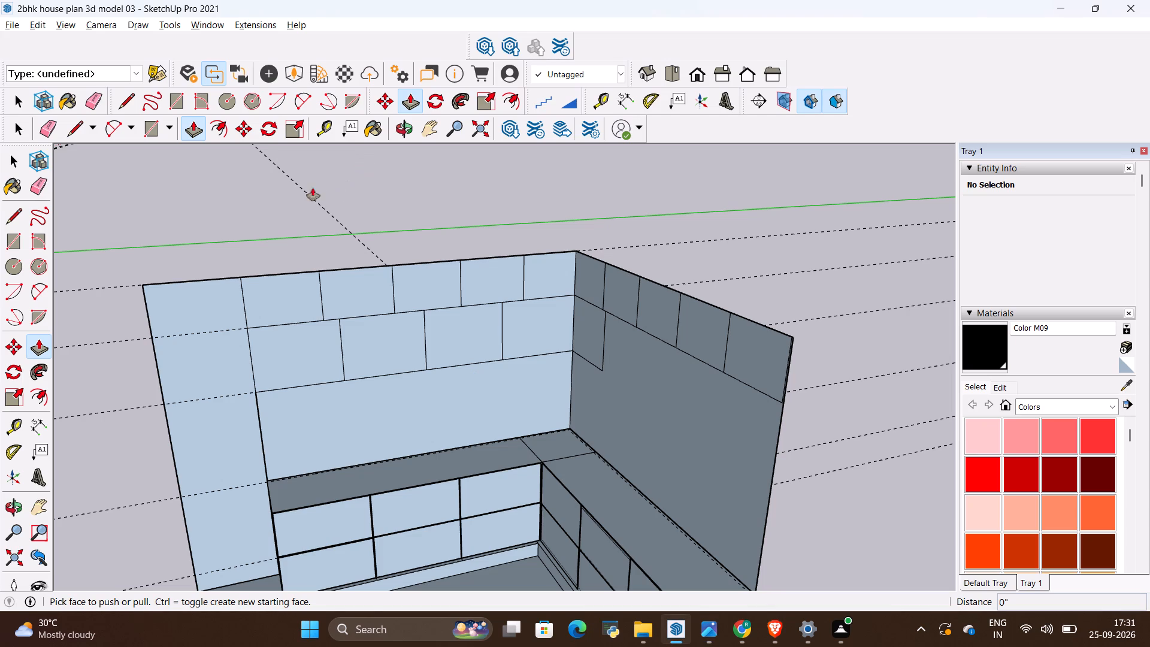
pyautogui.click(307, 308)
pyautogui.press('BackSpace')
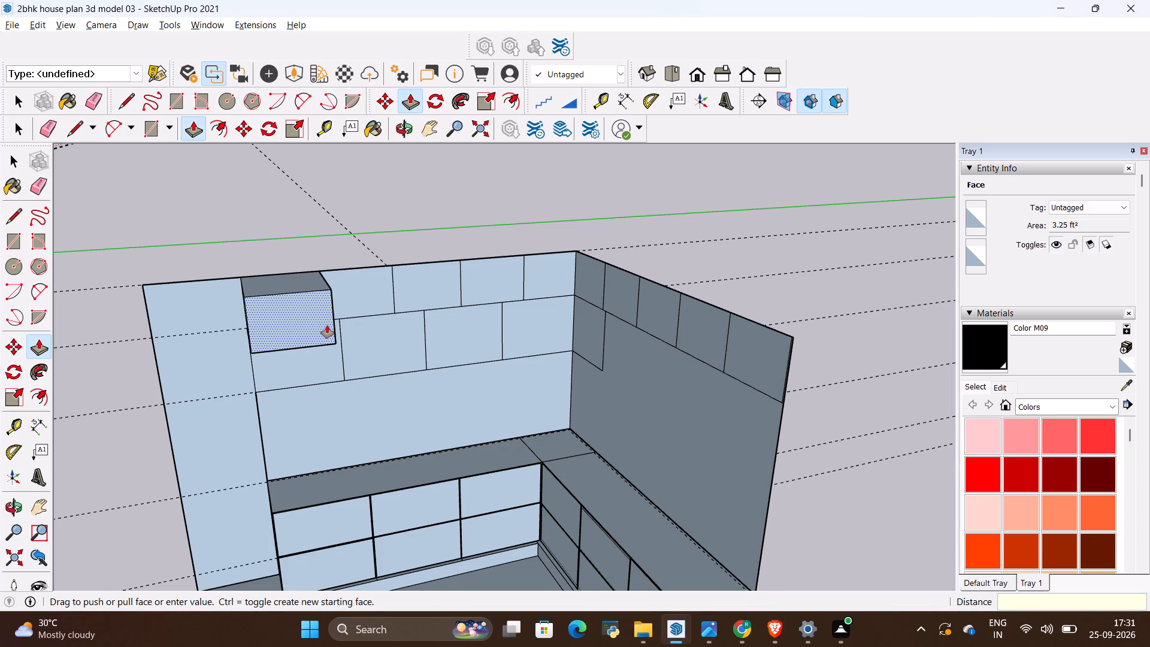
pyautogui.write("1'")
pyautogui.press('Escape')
# Extrude all five upper band cabinet faces on the long wall outward by 1'.
pyautogui.click(300, 304)
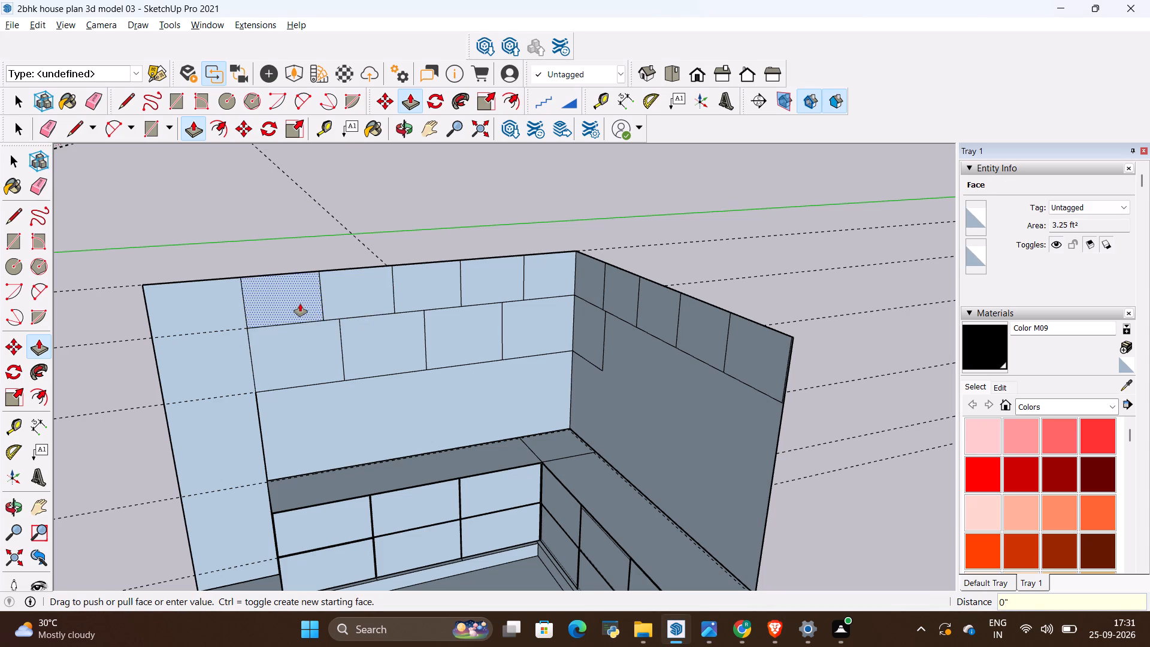
pyautogui.press('BackSpace')
pyautogui.write("1'")
pyautogui.press('Return')
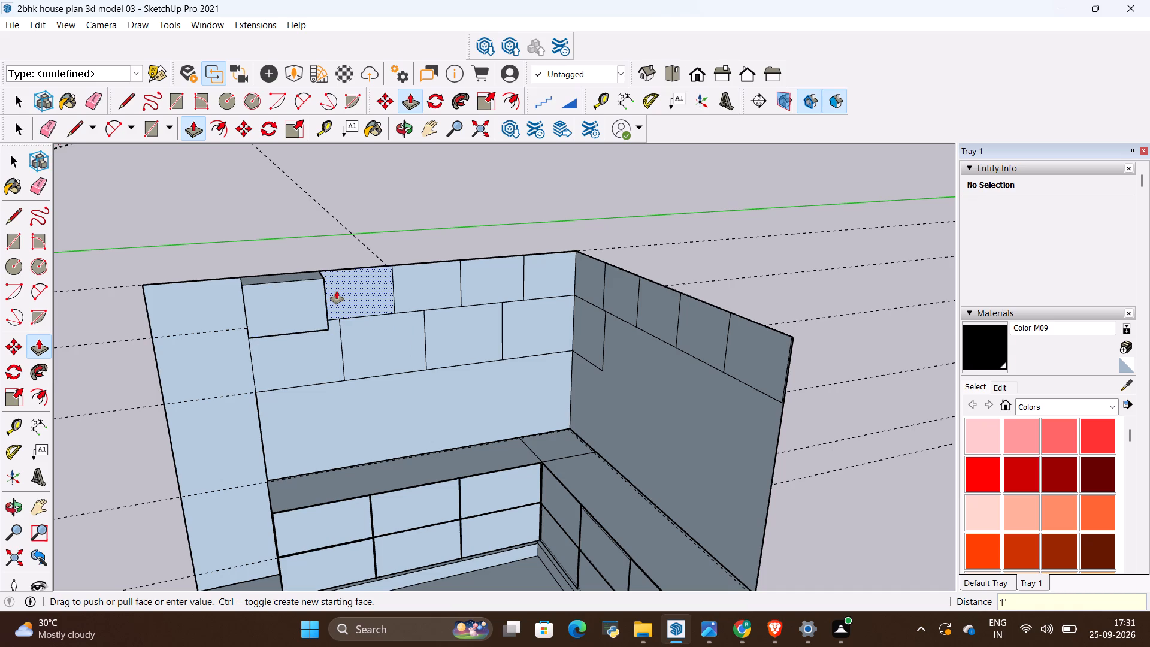
pyautogui.click(337, 291)
pyautogui.click(337, 291)
pyautogui.doubleClick(435, 283)
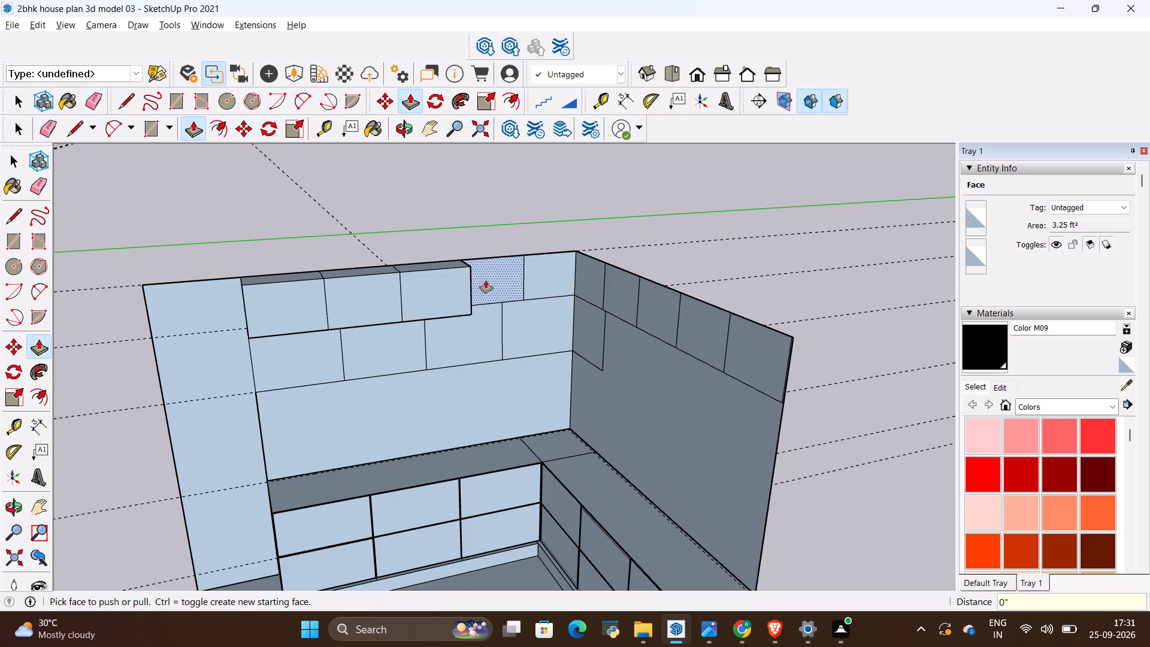
pyautogui.doubleClick(486, 280)
pyautogui.doubleClick(544, 277)
# Extrude the four lower wall cabinet faces on the long wall by the same 1' depth.
pyautogui.doubleClick(541, 320)
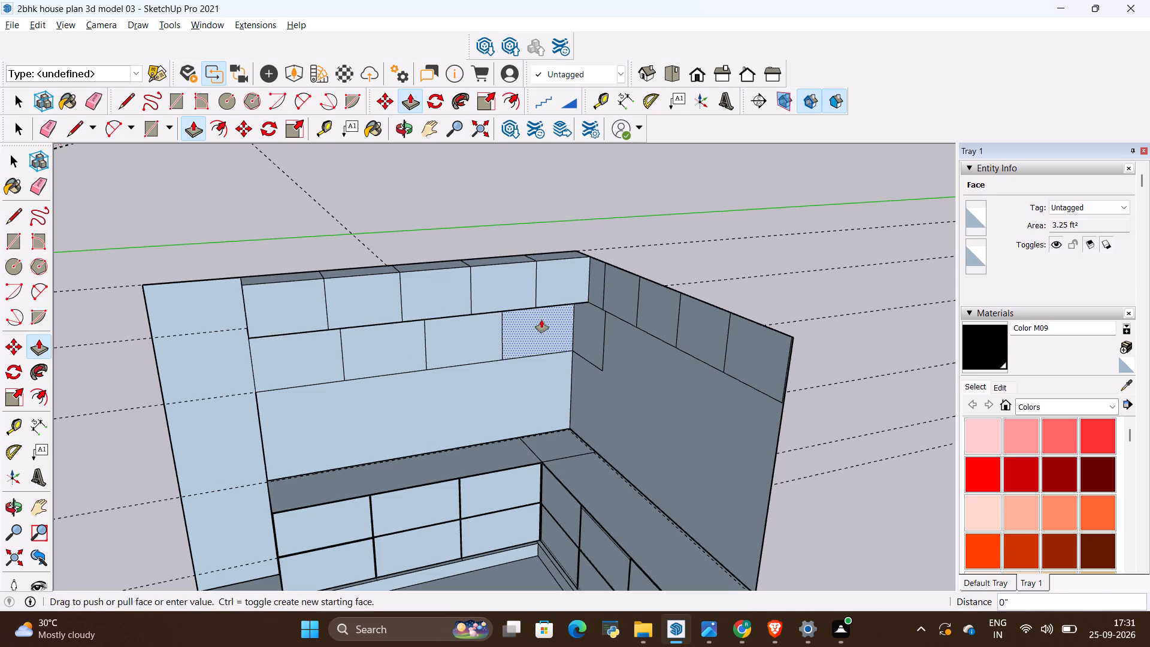
pyautogui.doubleClick(485, 338)
pyautogui.doubleClick(400, 346)
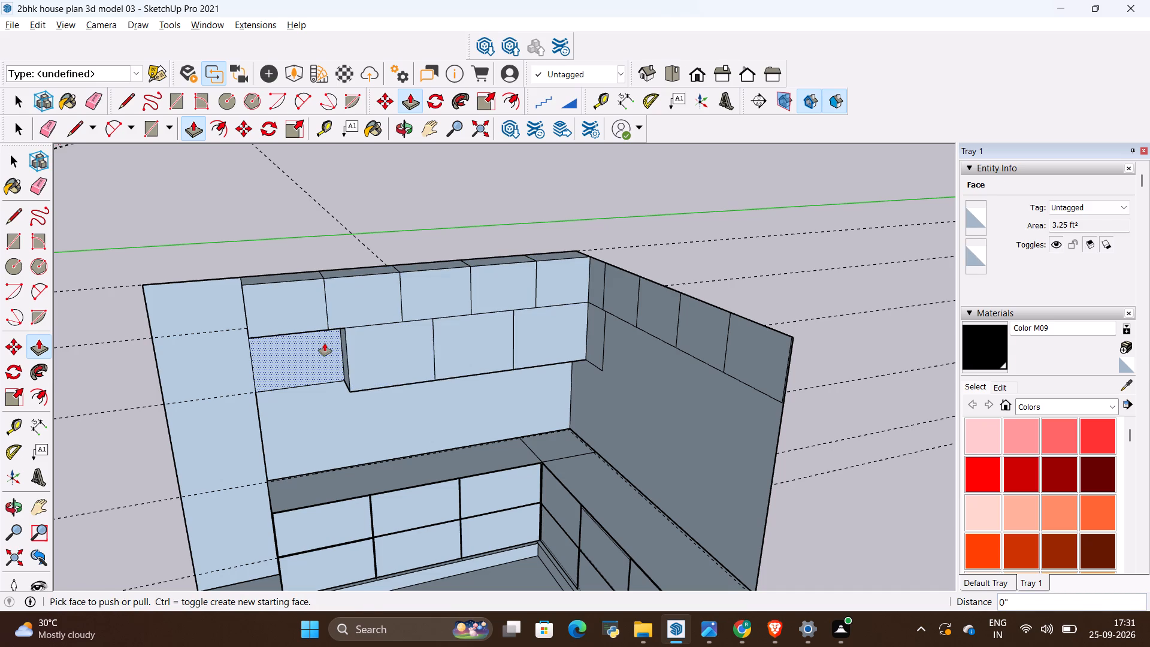
pyautogui.doubleClick(323, 344)
# Check the kitchen reference image, and erase the four vertical divider lines in the short wall's upper band.
pyautogui.moveTo(317, 395); pyautogui.dragTo(544, 355, button='middle')
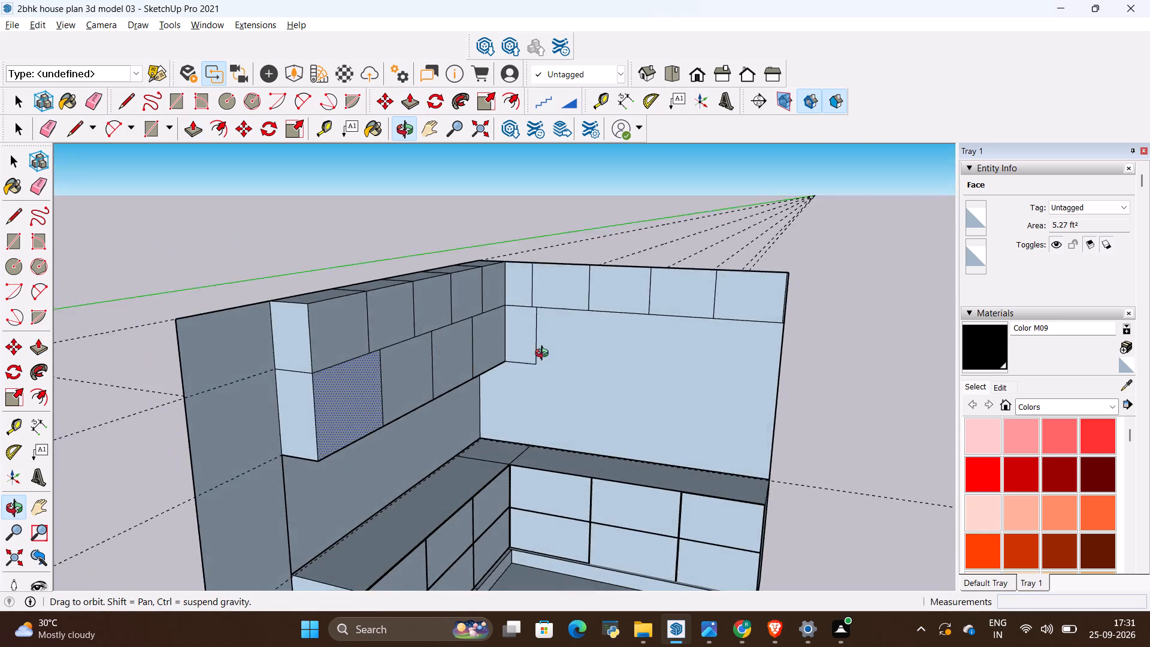
pyautogui.moveTo(544, 355); pyautogui.dragTo(515, 355, button='middle')
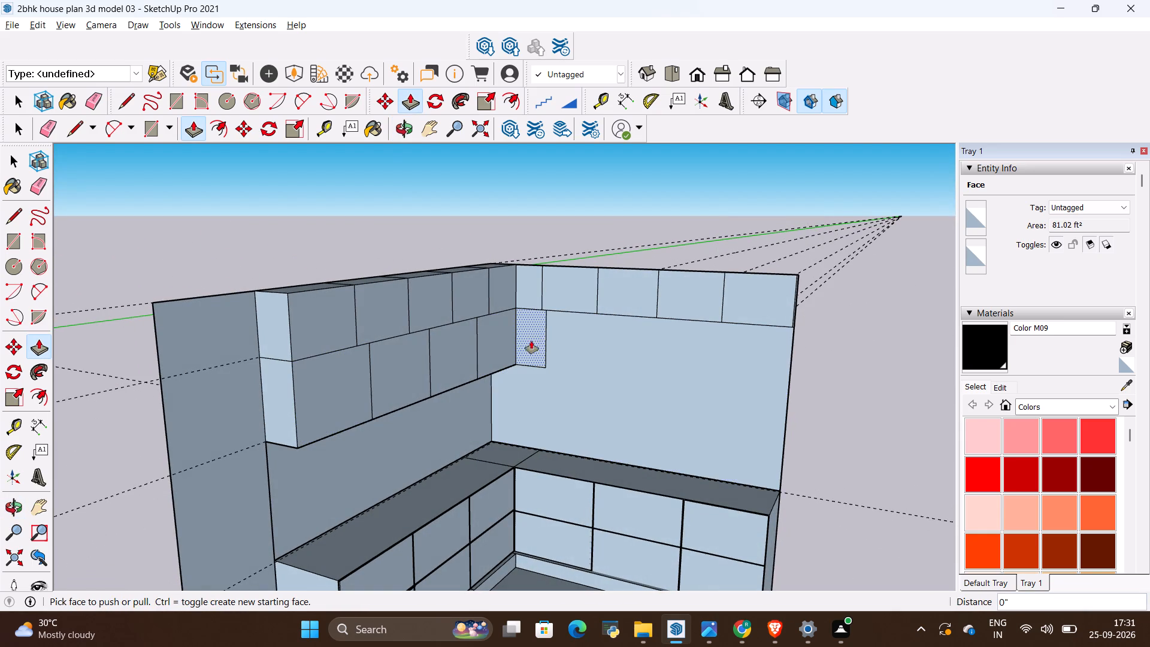
pyautogui.scroll(7, 544, 346)
pyautogui.scroll(-3, 520, 368)
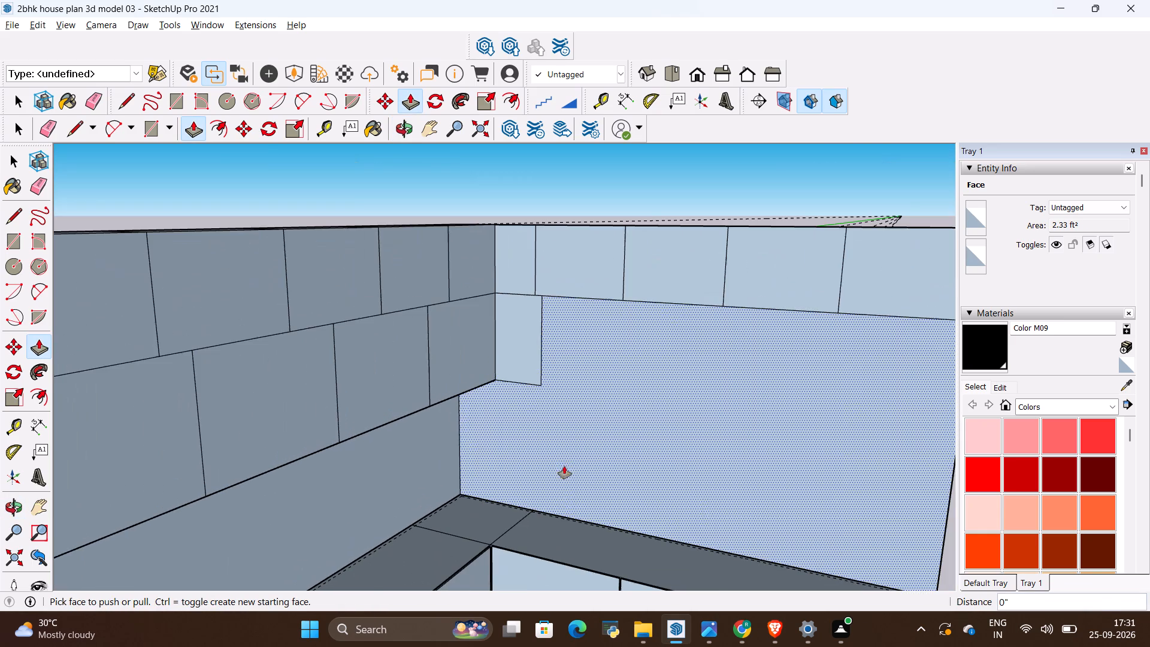
pyautogui.moveTo(527, 537); pyautogui.dragTo(575, 527, button='middle')
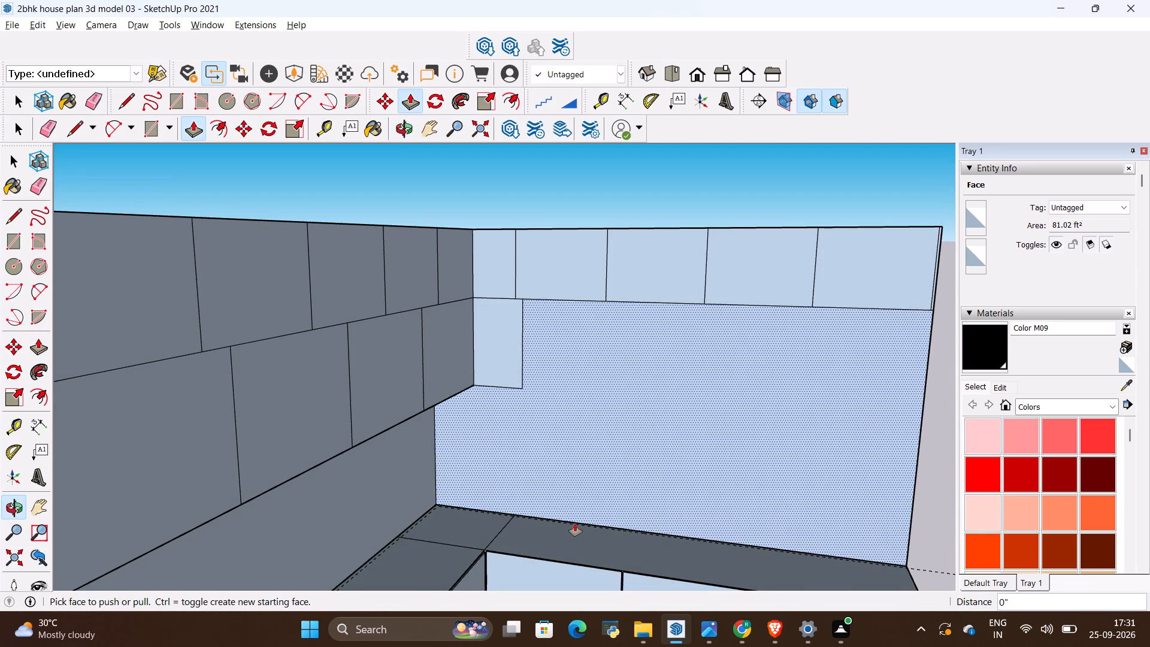
pyautogui.hotkey('alt', 'Tab')
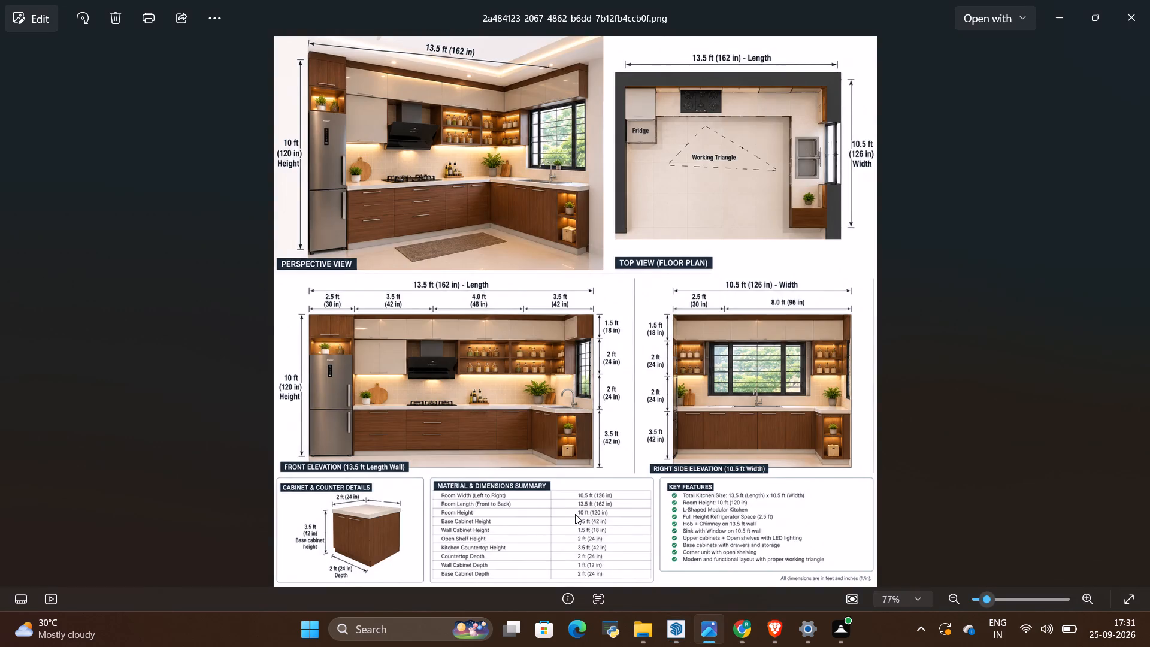
pyautogui.hotkey('alt', 'Tab')
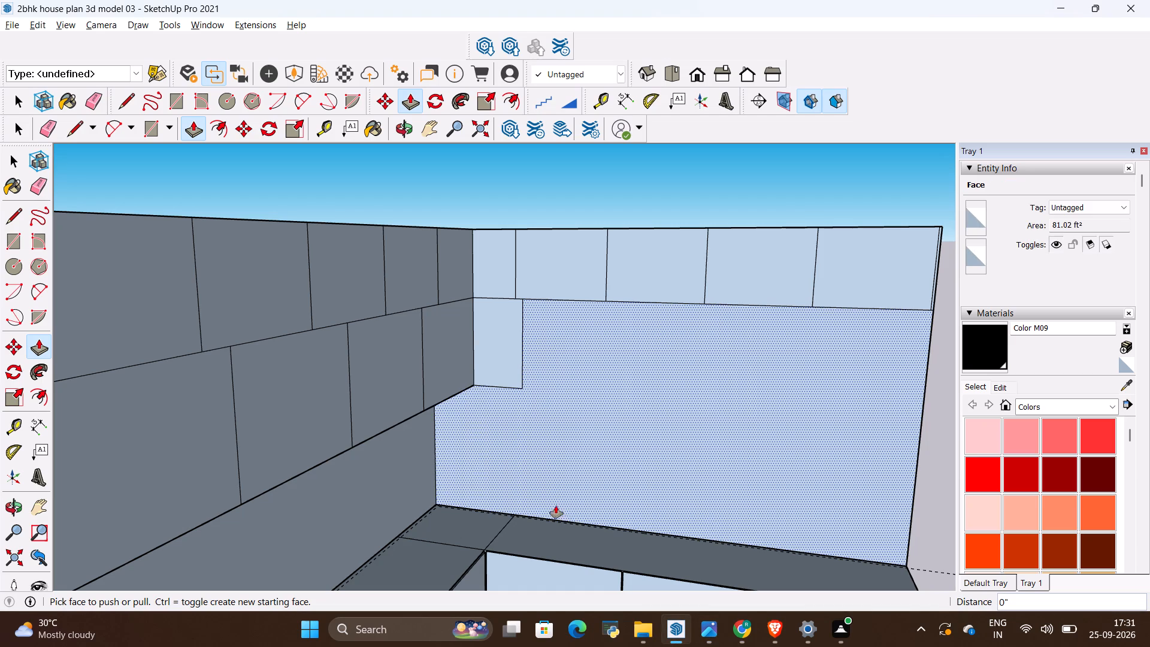
pyautogui.scroll(8, 516, 231)
pyautogui.scroll(-5, 479, 323)
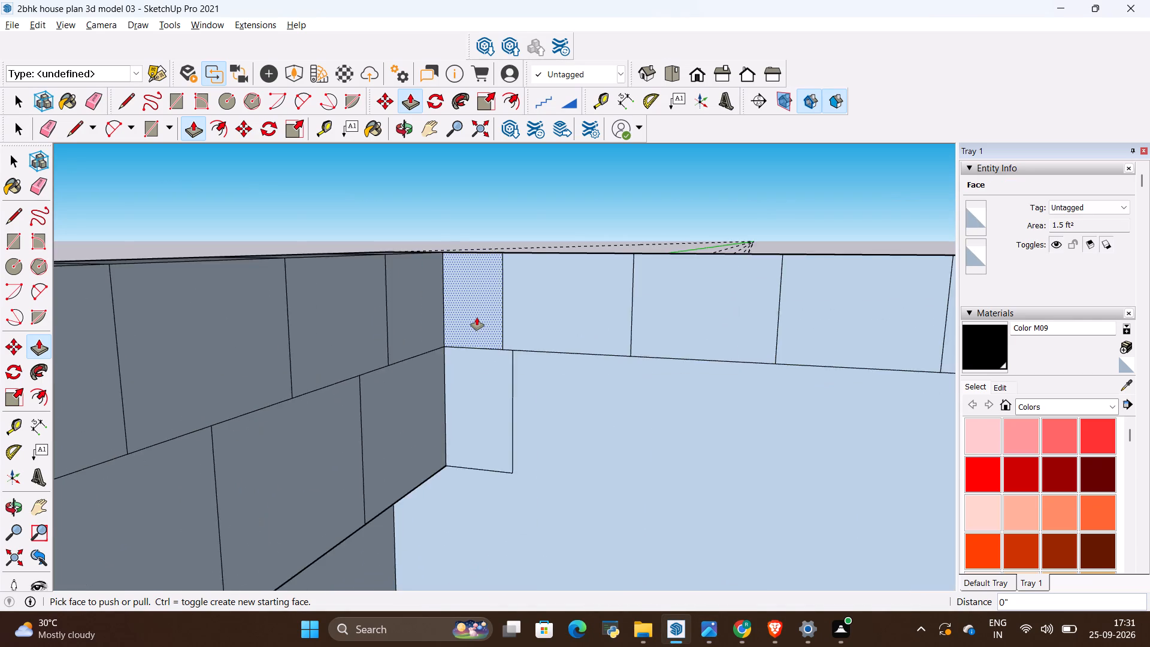
pyautogui.scroll(-5, 477, 318)
pyautogui.moveTo(481, 315); pyautogui.dragTo(506, 358, button='middle')
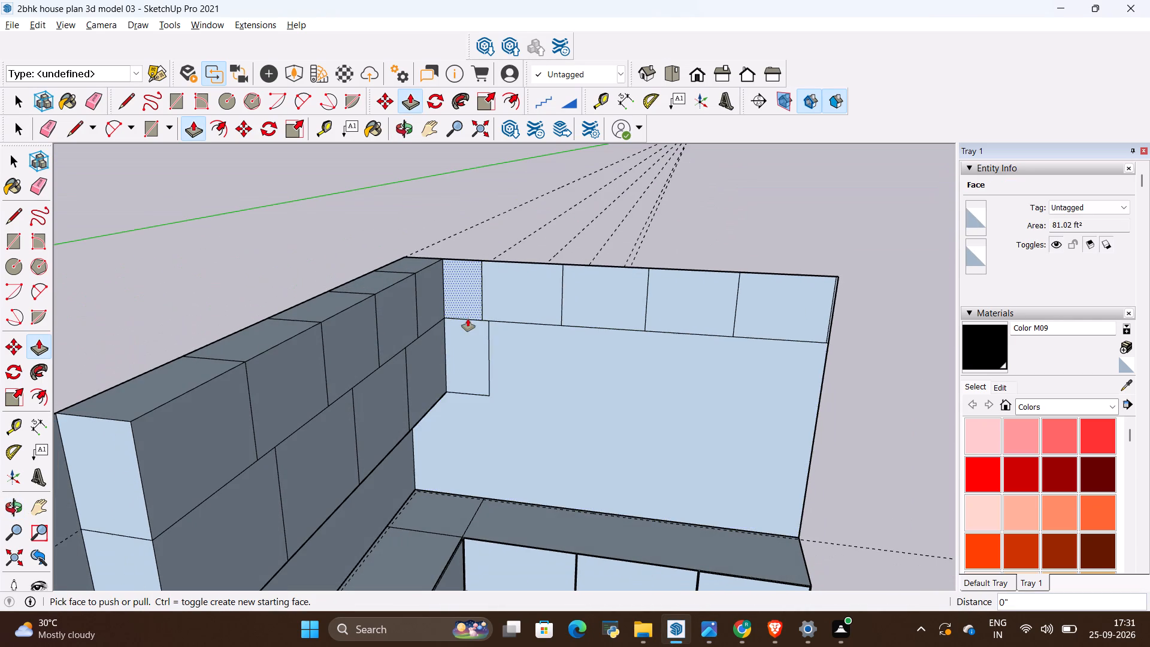
pyautogui.moveTo(466, 318); pyautogui.dragTo(480, 341, button='middle')
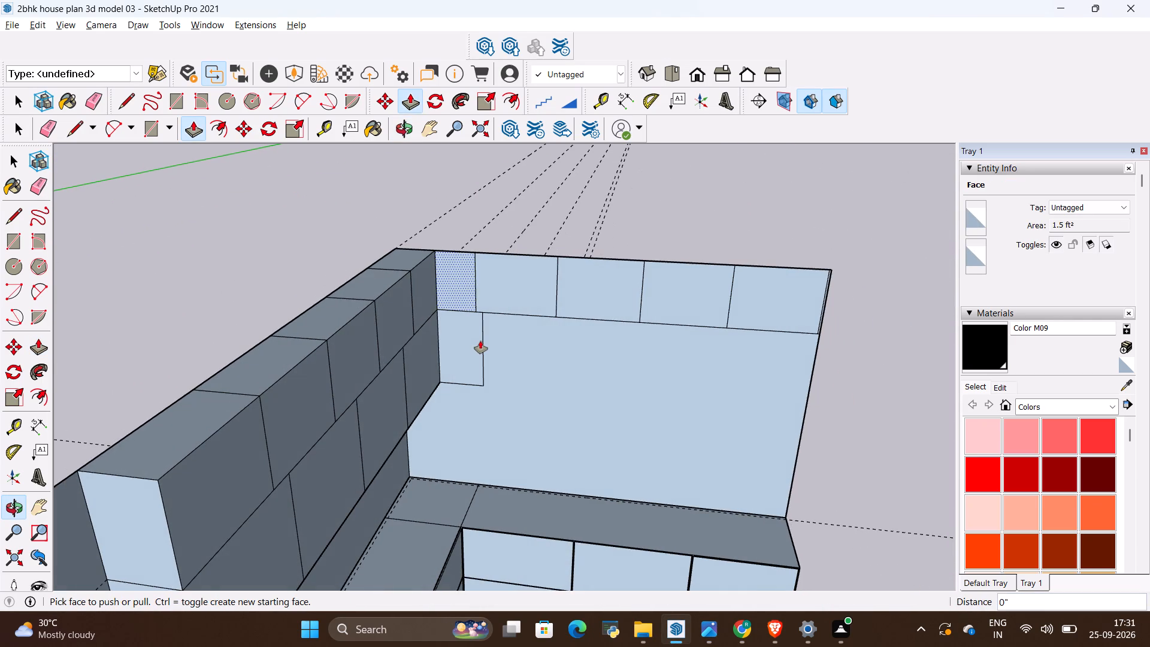
pyautogui.press('e')
pyautogui.moveTo(461, 294); pyautogui.dragTo(678, 294)
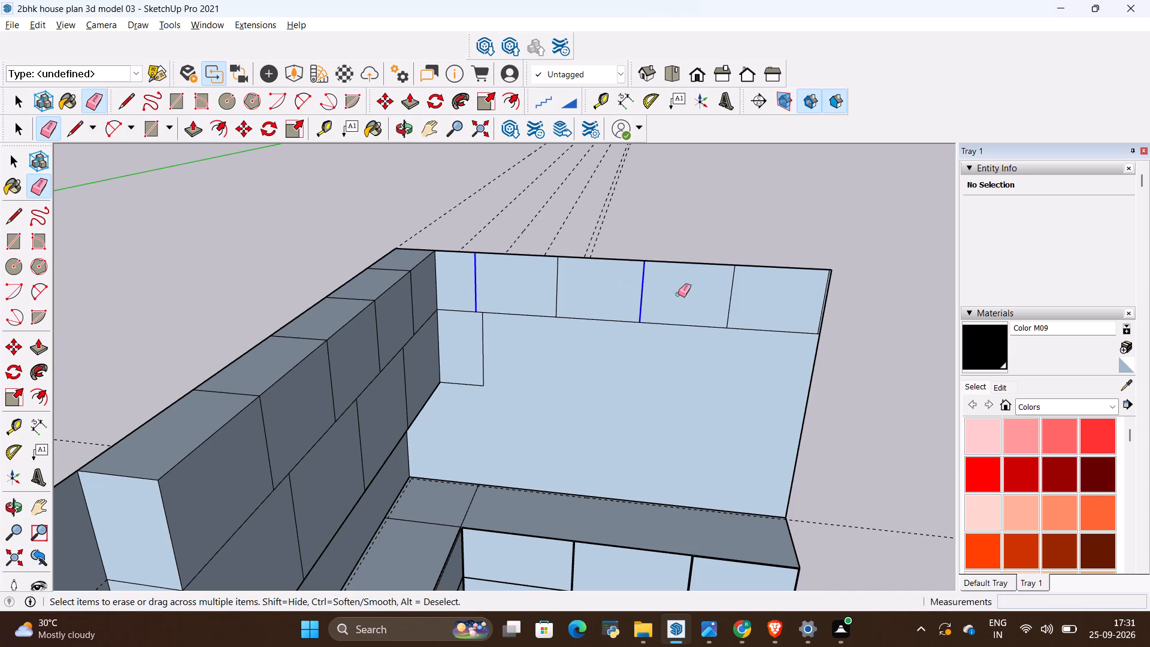
pyautogui.moveTo(678, 294); pyautogui.dragTo(731, 298)
pyautogui.moveTo(671, 295); pyautogui.dragTo(537, 291)
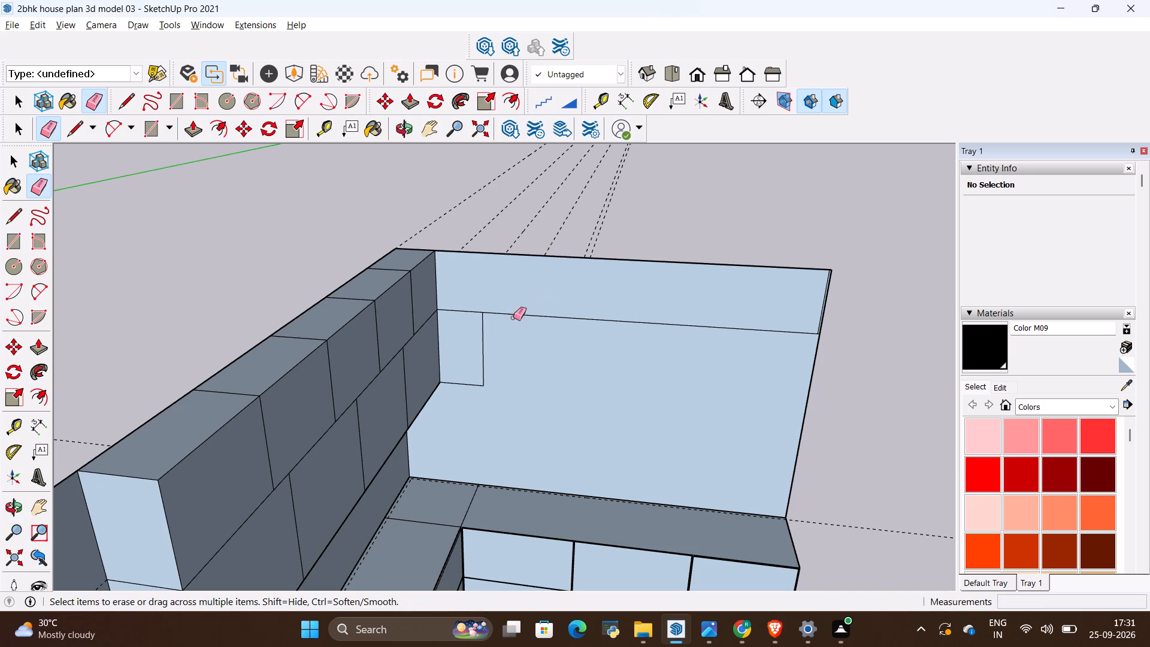
# Erase the small corner rectangle's outline below the upper band on the short wall.
pyautogui.scroll(2, 513, 400)
pyautogui.moveTo(486, 340); pyautogui.dragTo(469, 369)
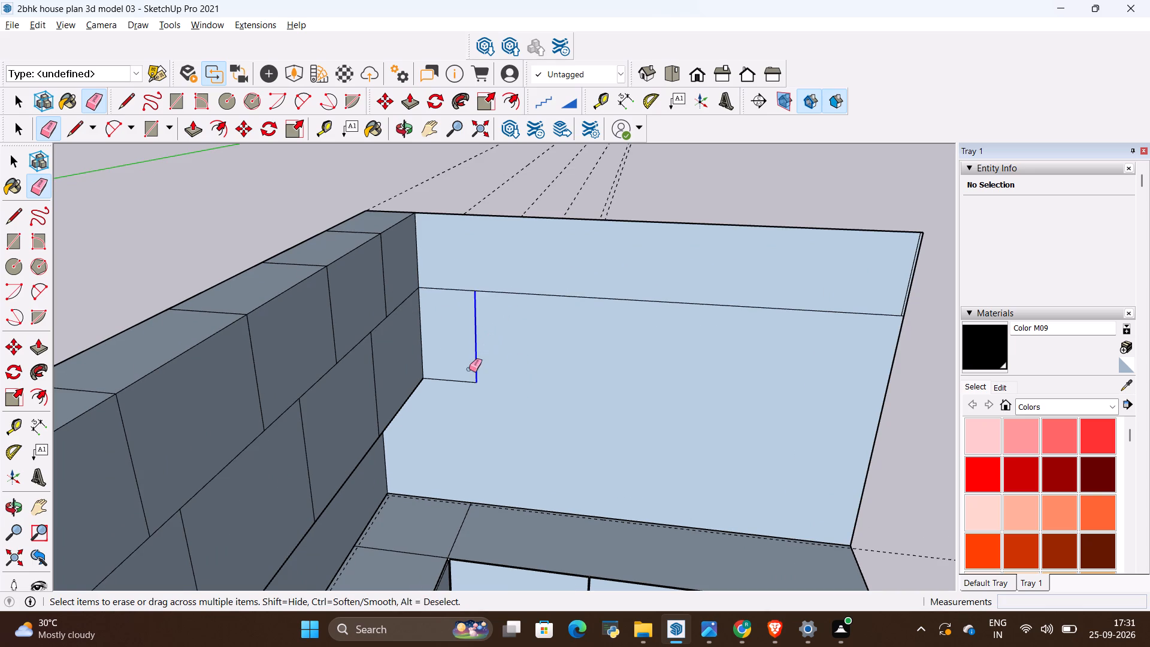
pyautogui.moveTo(469, 369); pyautogui.dragTo(465, 393)
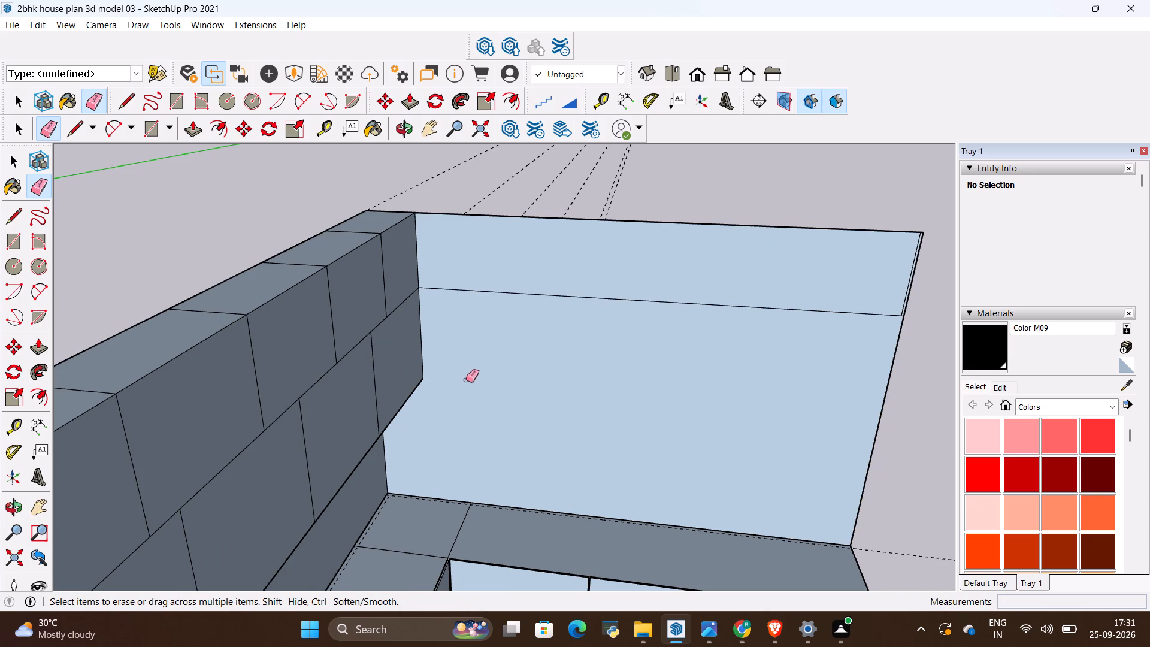
# Draw a 2'2" horizontal line on the short wall from the bottom corner of the long wall's lower cabinets.
pyautogui.moveTo(528, 387); pyautogui.dragTo(501, 376, button='middle')
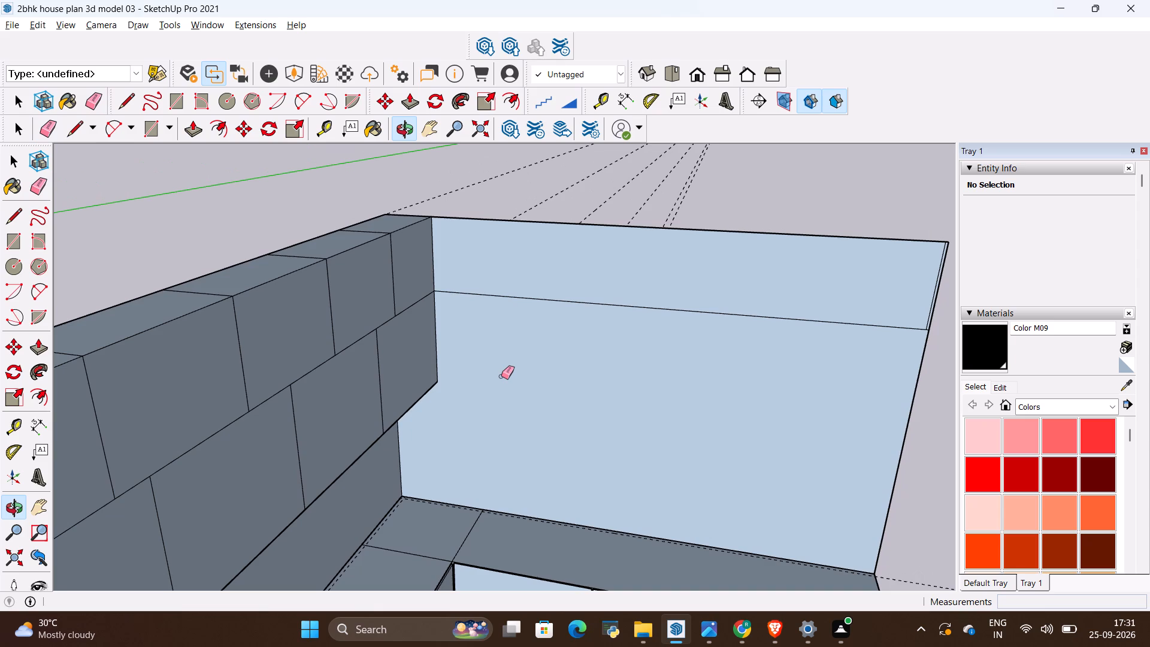
pyautogui.press('l')
pyautogui.click(440, 382)
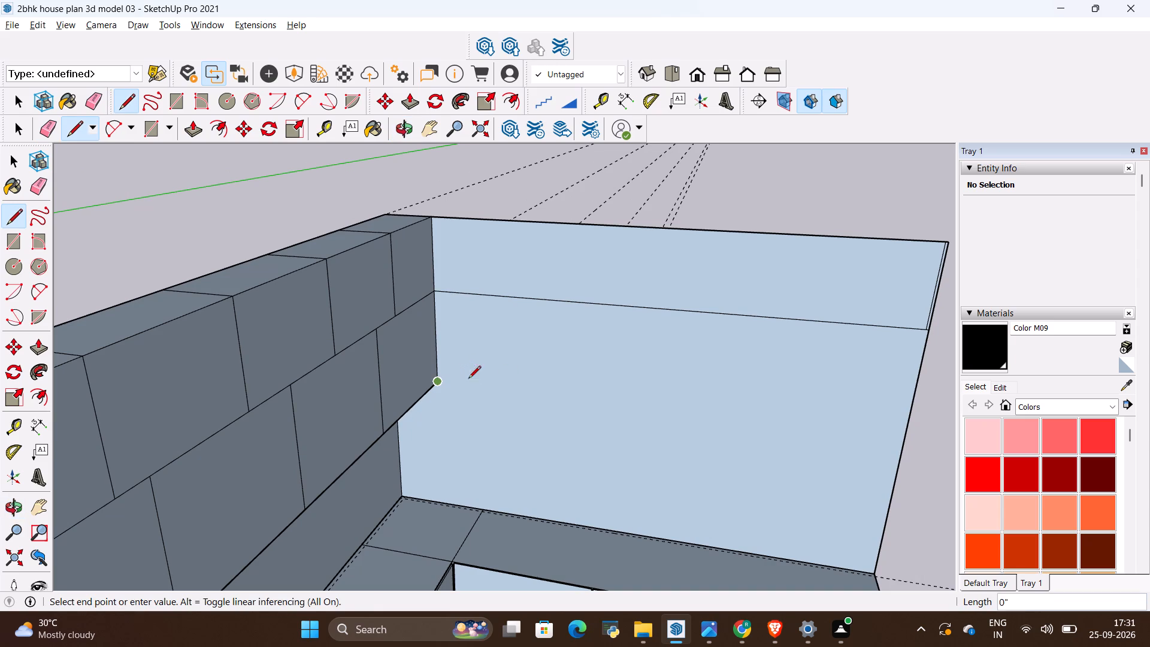
pyautogui.press('BackSpace')
pyautogui.write('2\'2"')
pyautogui.press('Return')
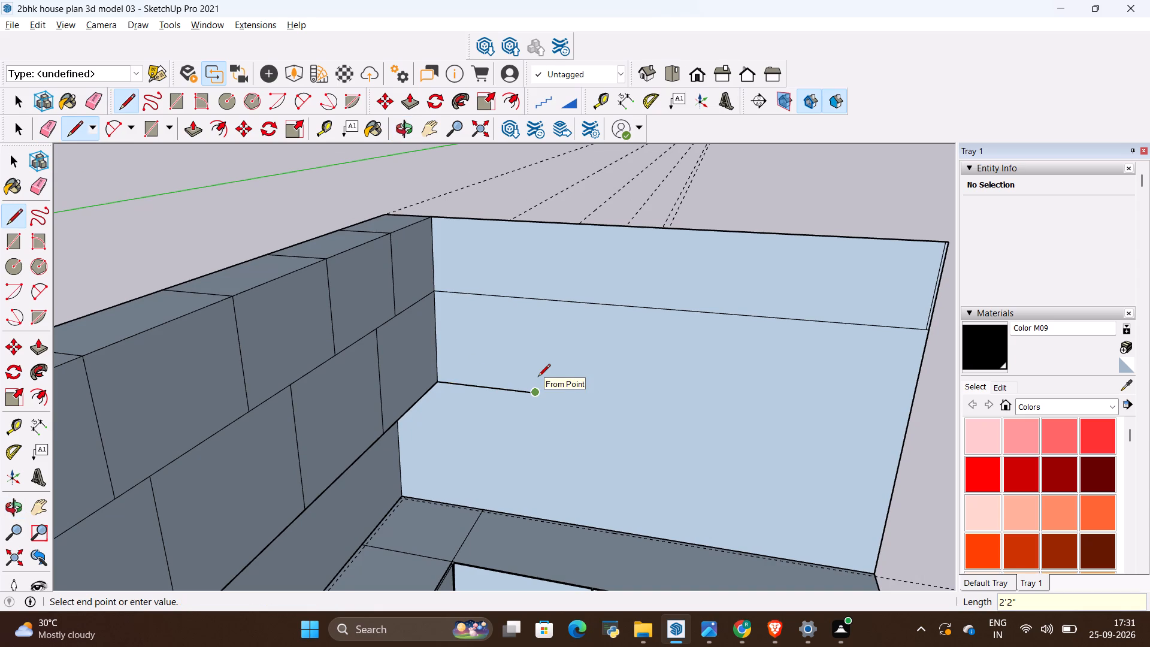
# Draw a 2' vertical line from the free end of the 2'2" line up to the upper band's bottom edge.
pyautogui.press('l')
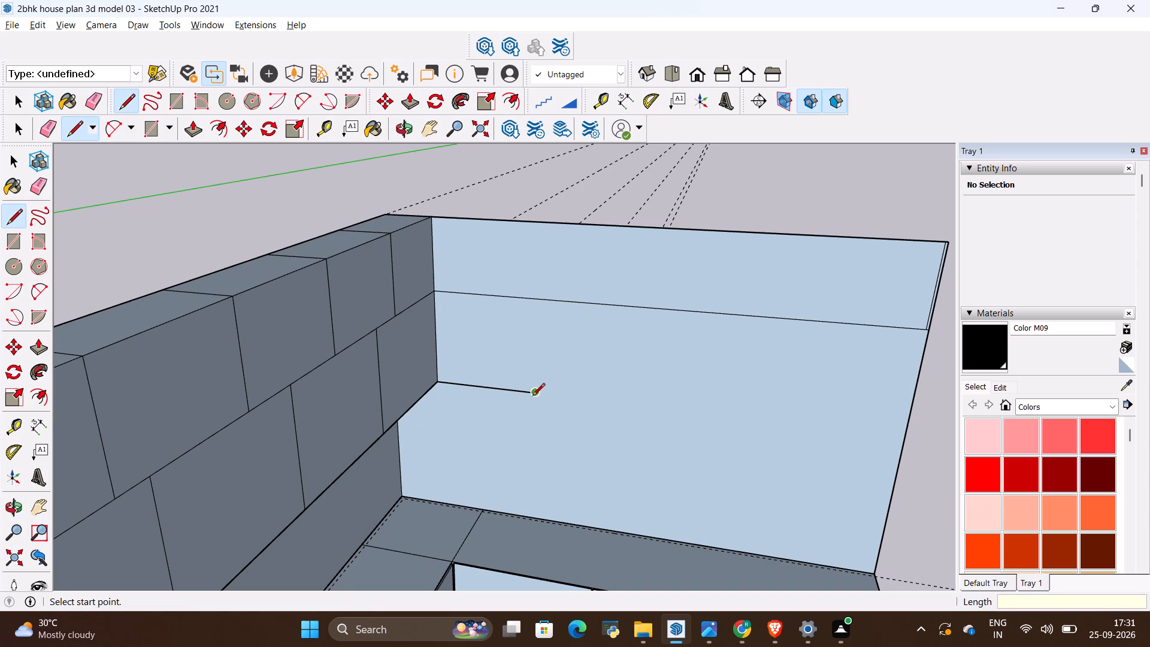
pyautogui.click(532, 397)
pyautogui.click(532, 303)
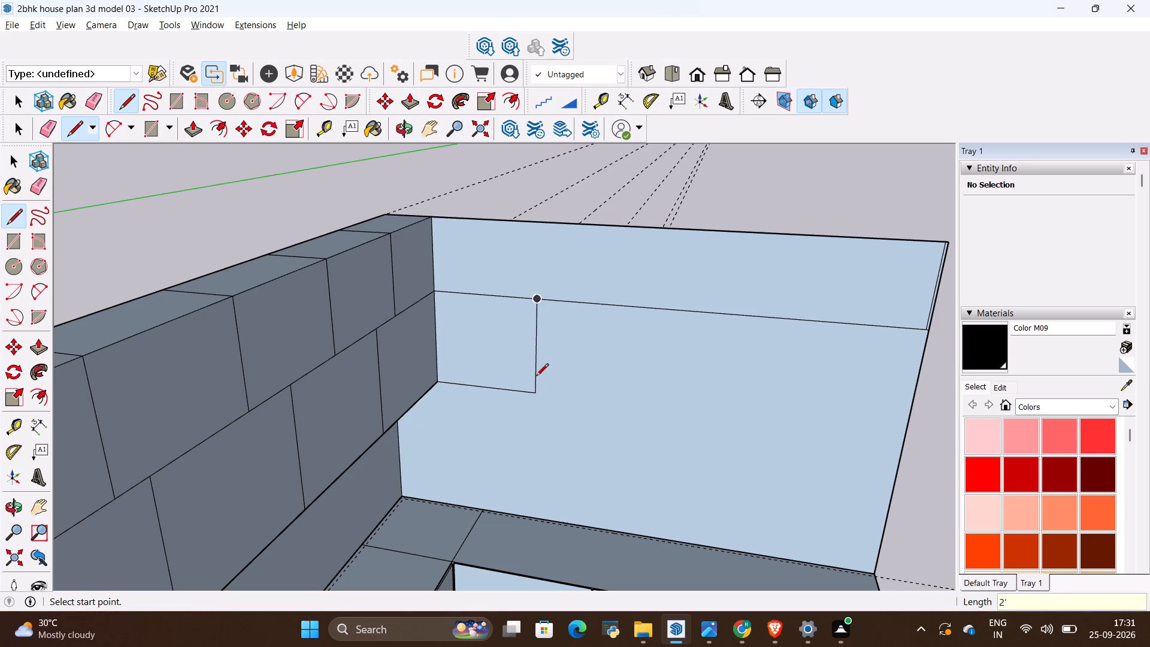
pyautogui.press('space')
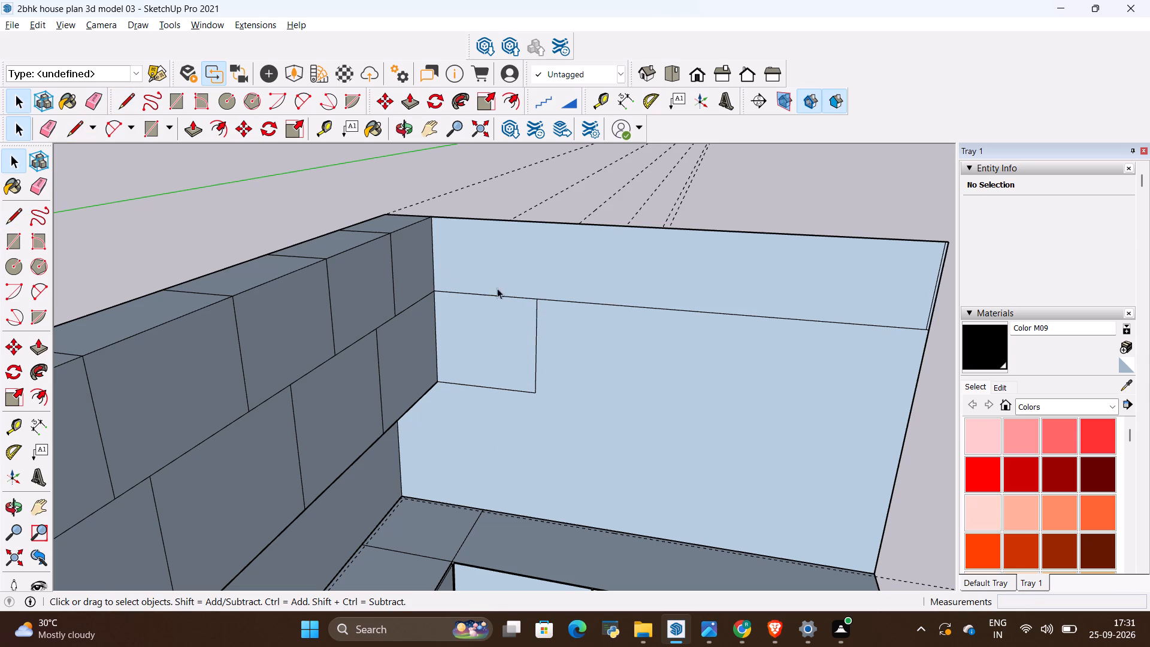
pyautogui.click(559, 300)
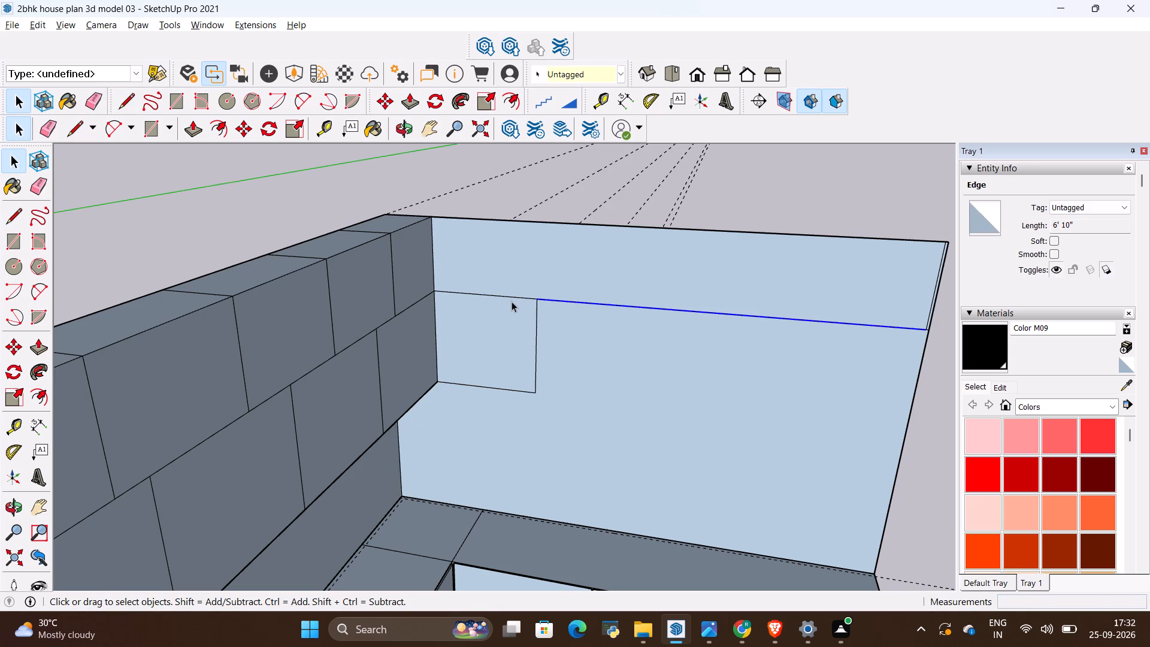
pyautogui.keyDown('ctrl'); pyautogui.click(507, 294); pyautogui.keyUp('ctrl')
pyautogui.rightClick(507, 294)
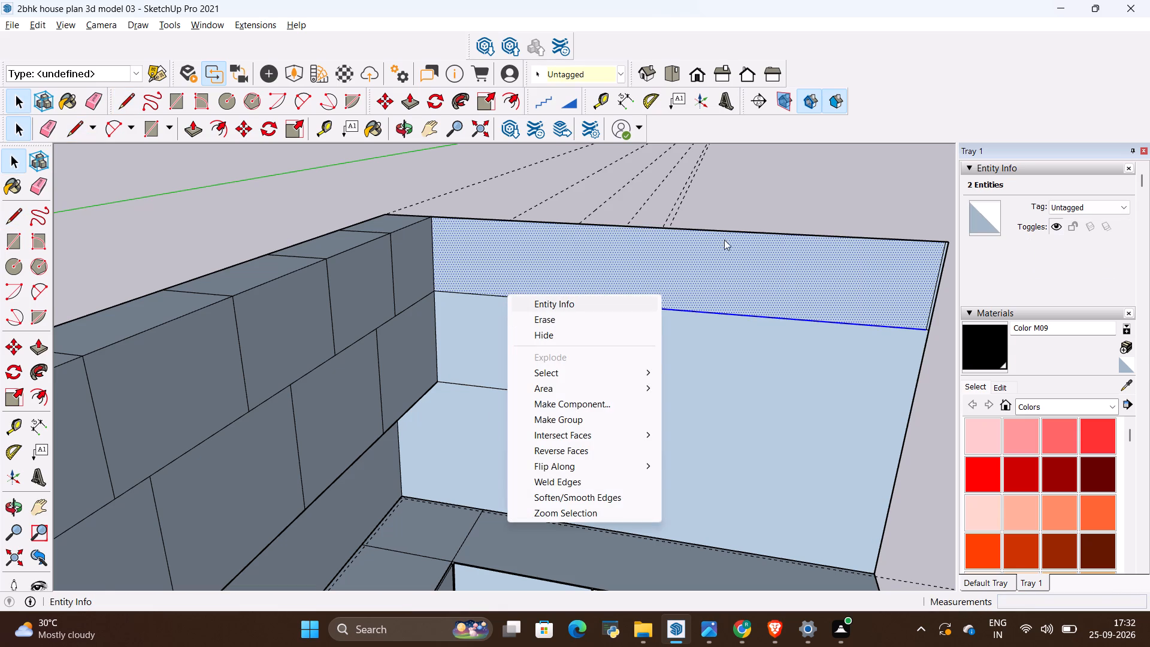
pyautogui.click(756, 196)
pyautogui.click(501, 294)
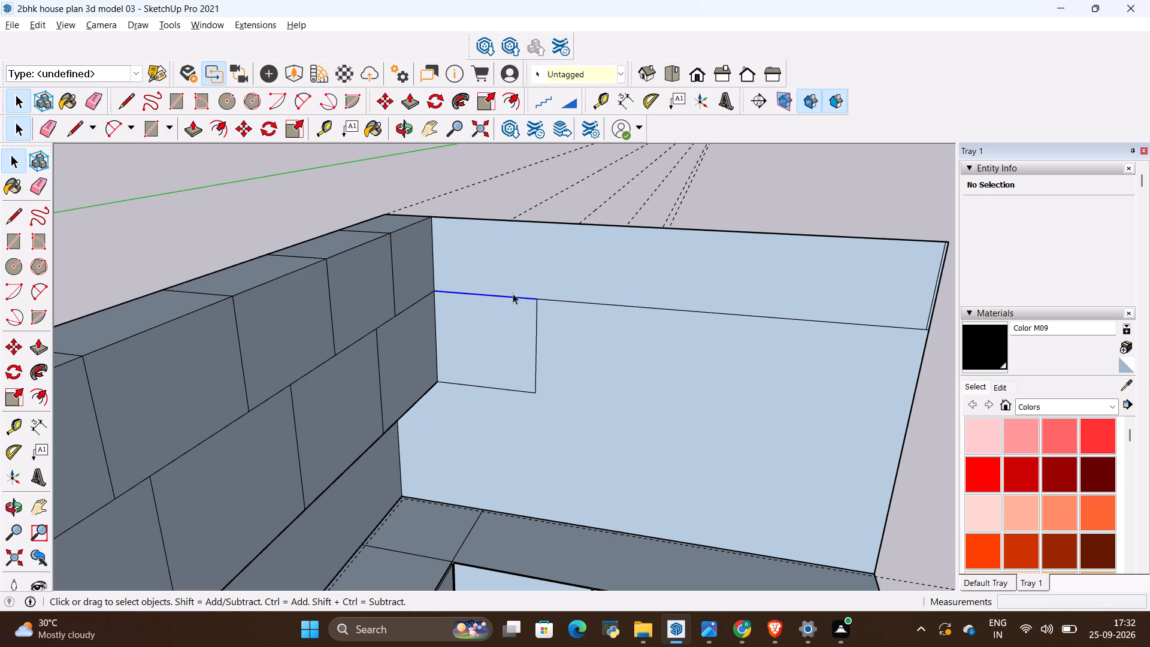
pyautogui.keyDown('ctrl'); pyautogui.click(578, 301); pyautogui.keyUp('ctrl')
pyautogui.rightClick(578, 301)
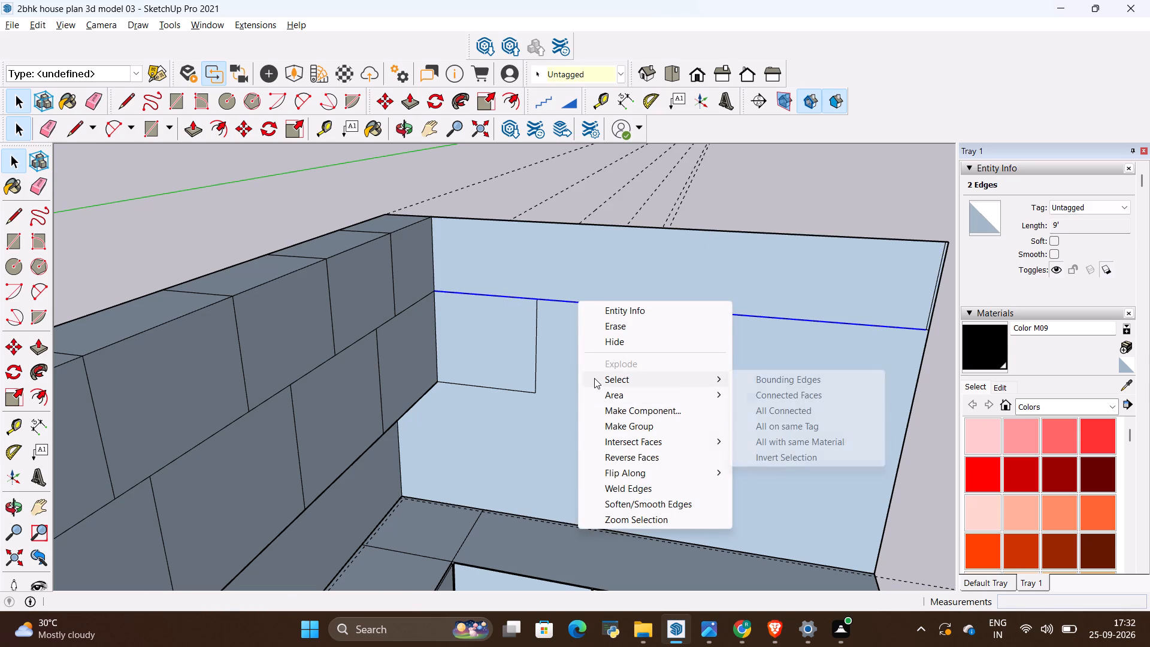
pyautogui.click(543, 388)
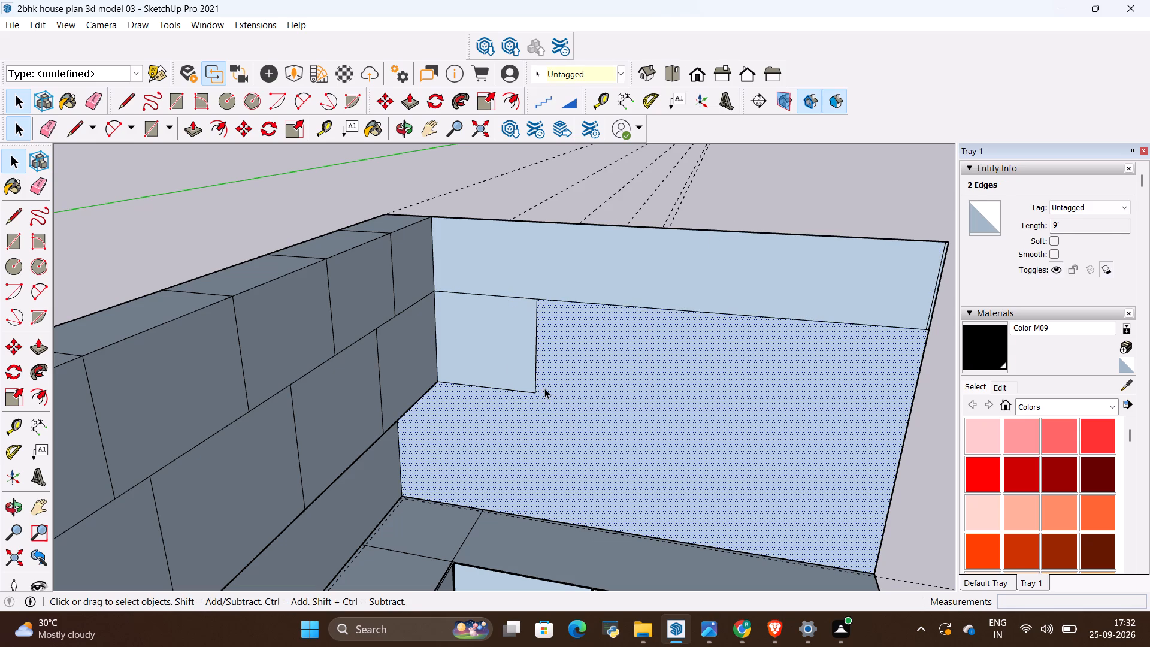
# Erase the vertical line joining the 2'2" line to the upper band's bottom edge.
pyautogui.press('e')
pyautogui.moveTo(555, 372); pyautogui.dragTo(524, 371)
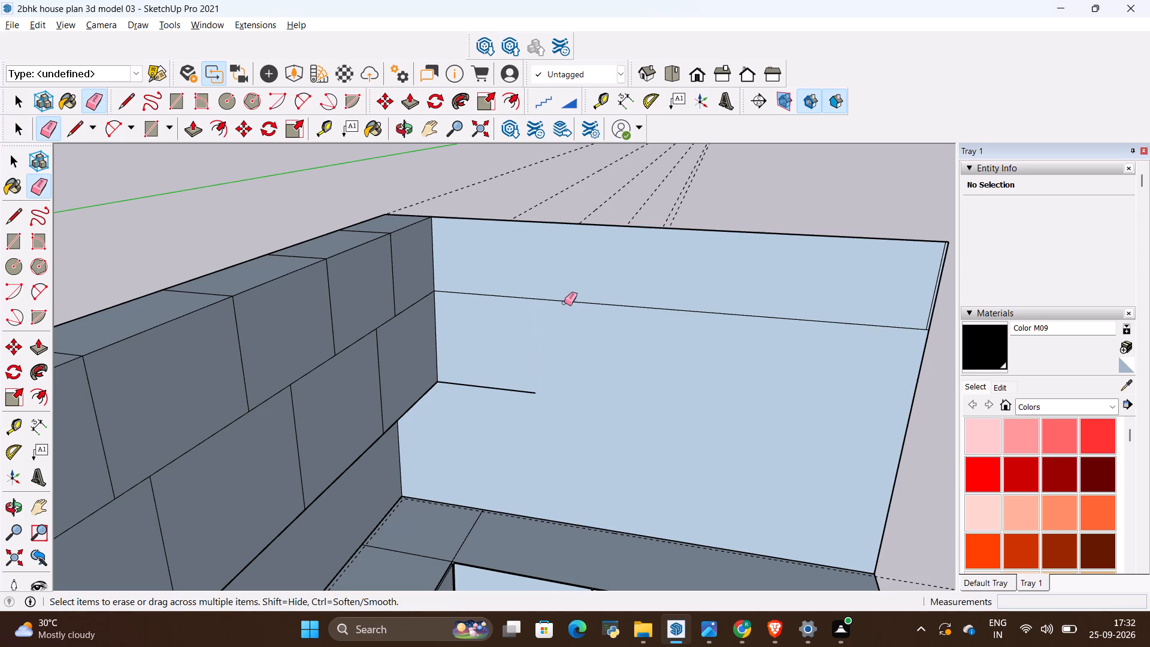
# Divide the bottom edge of the short wall's upper band into 5 equal segments, checking the reference image's right side elevation.
pyautogui.press('space')
pyautogui.click(567, 302)
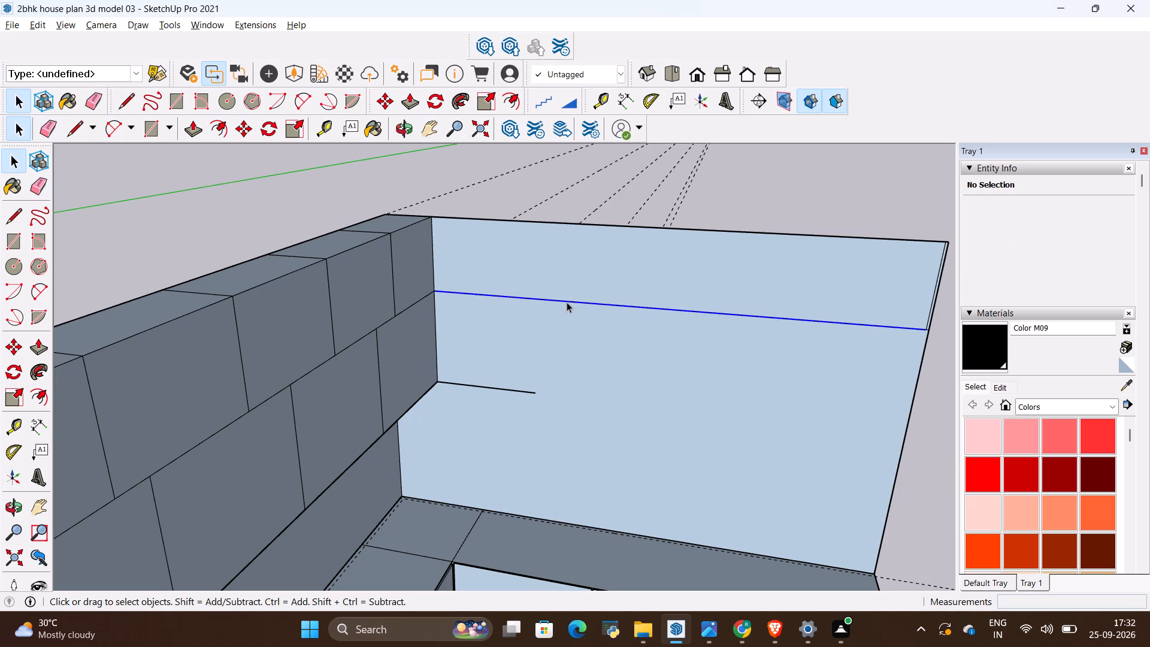
pyautogui.rightClick(567, 302)
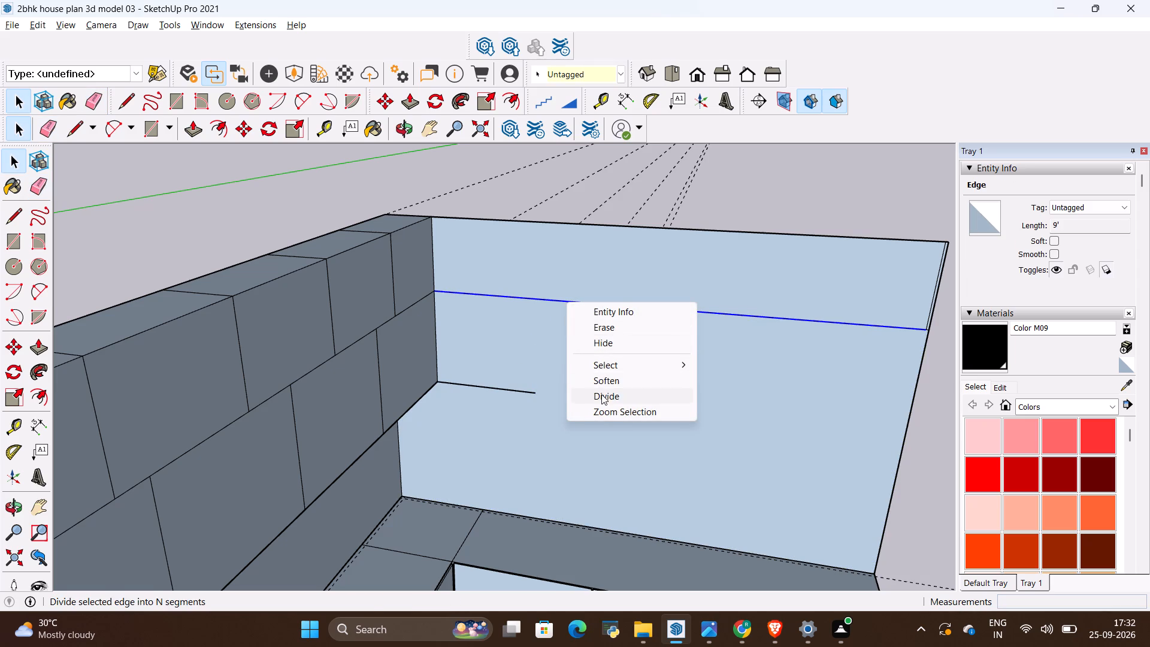
pyautogui.click(601, 394)
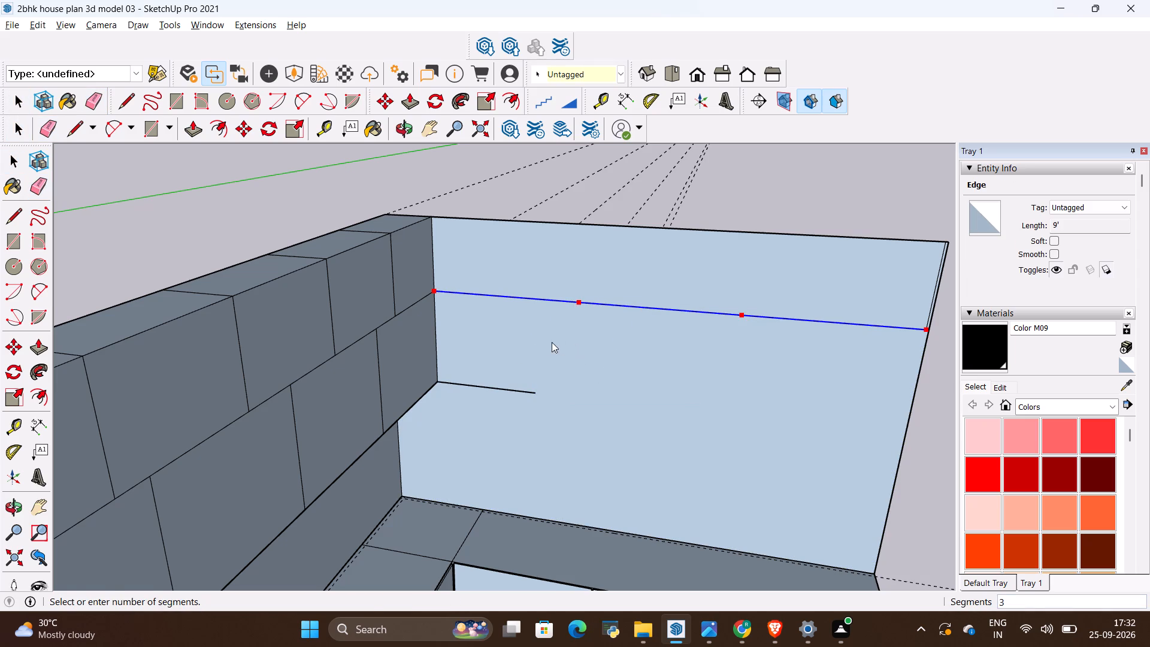
pyautogui.hotkey('alt', 'Tab')
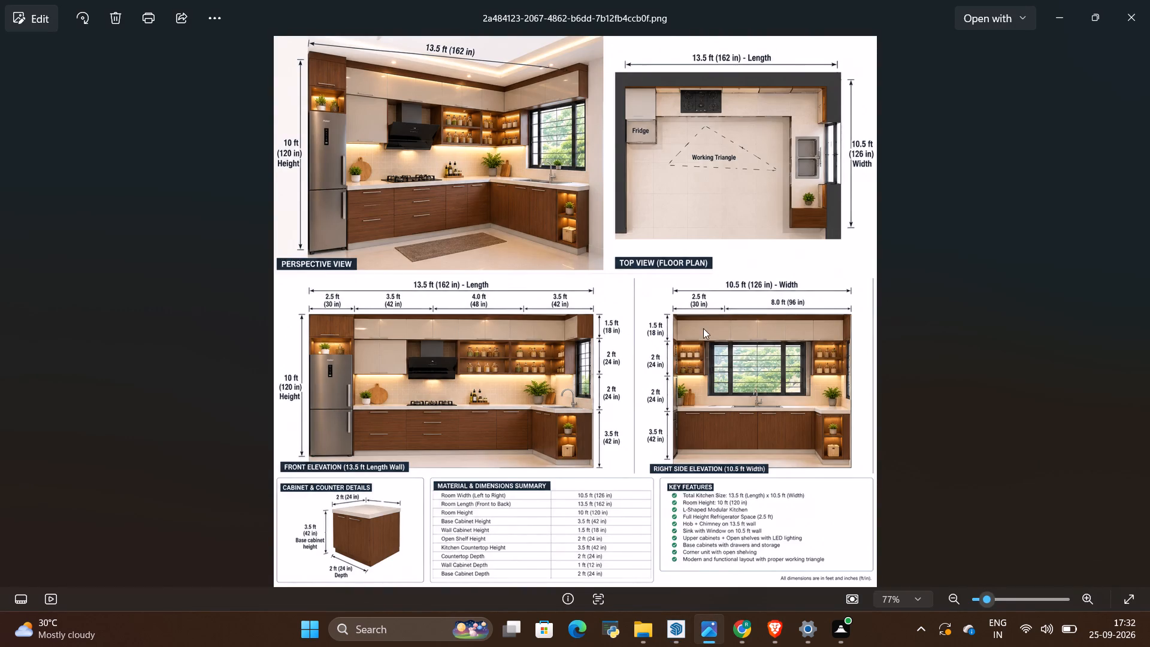
pyautogui.scroll(4, 703, 328)
pyautogui.scroll(8, 837, 343)
pyautogui.scroll(4, 958, 350)
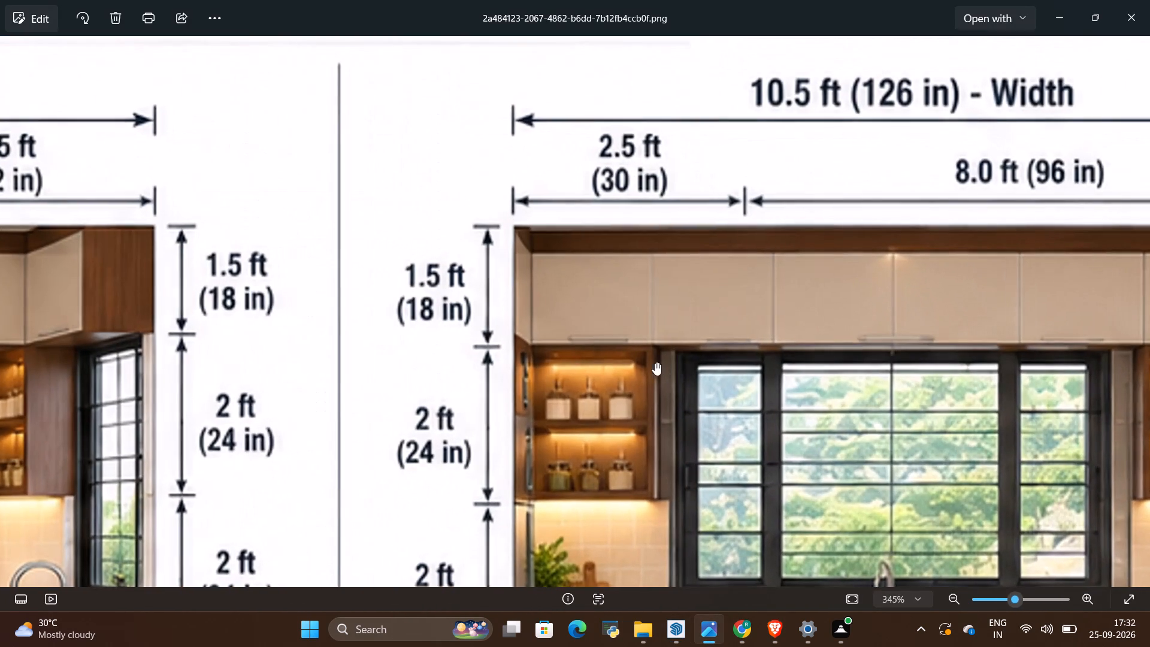
pyautogui.scroll(-3, 653, 362)
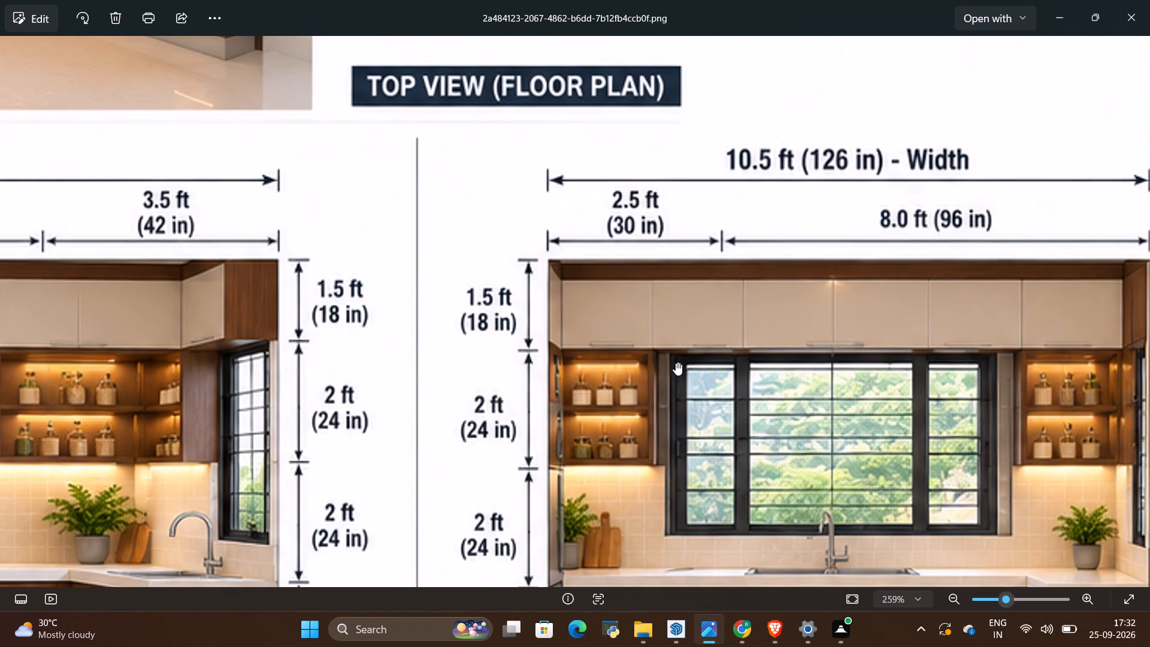
pyautogui.hotkey('alt', 'Tab')
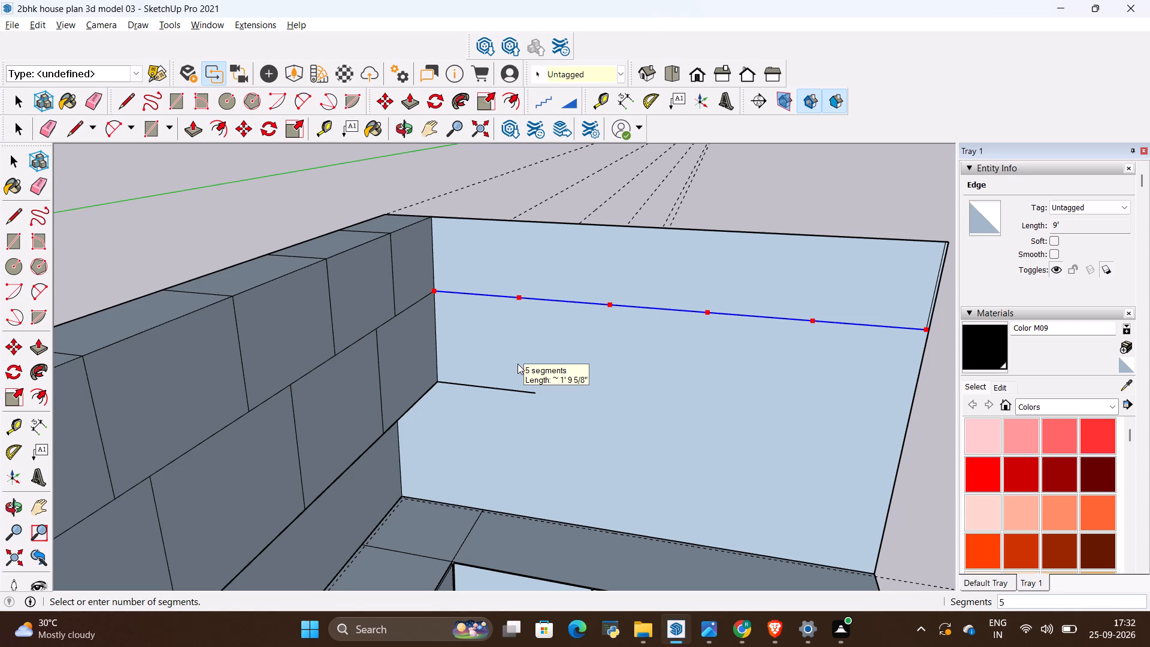
pyautogui.click(517, 364)
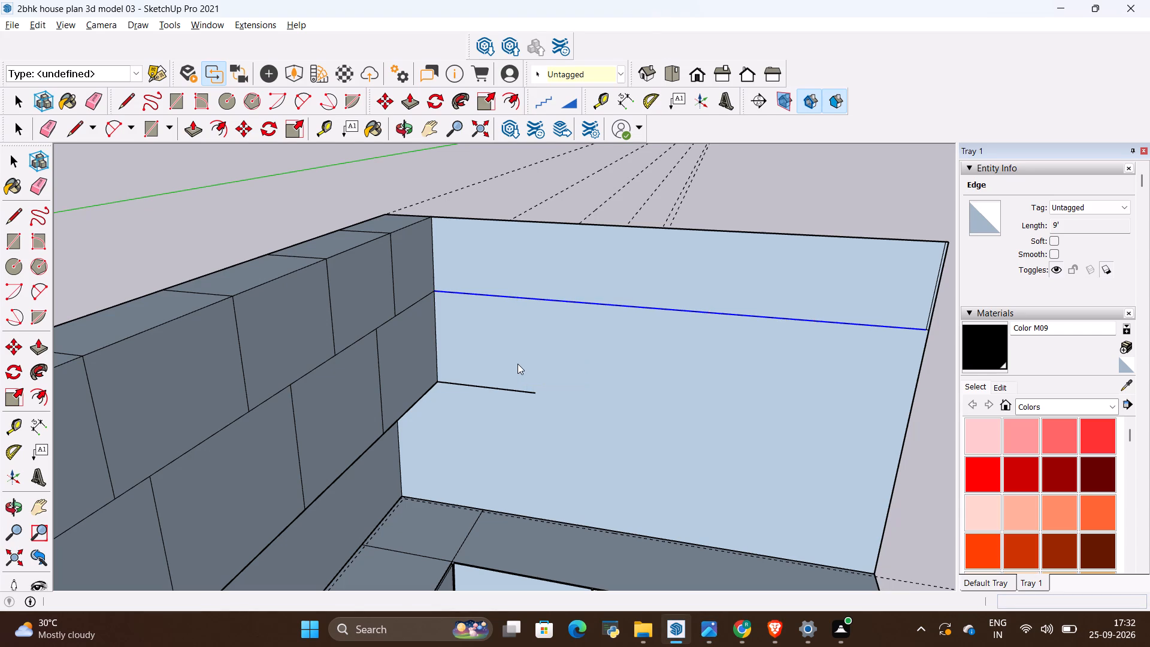
# Draw four 1'6" vertical lines from the division points up to the wall's top edge, splitting the band into five cabinet faces.
pyautogui.press('l')
pyautogui.click(518, 297)
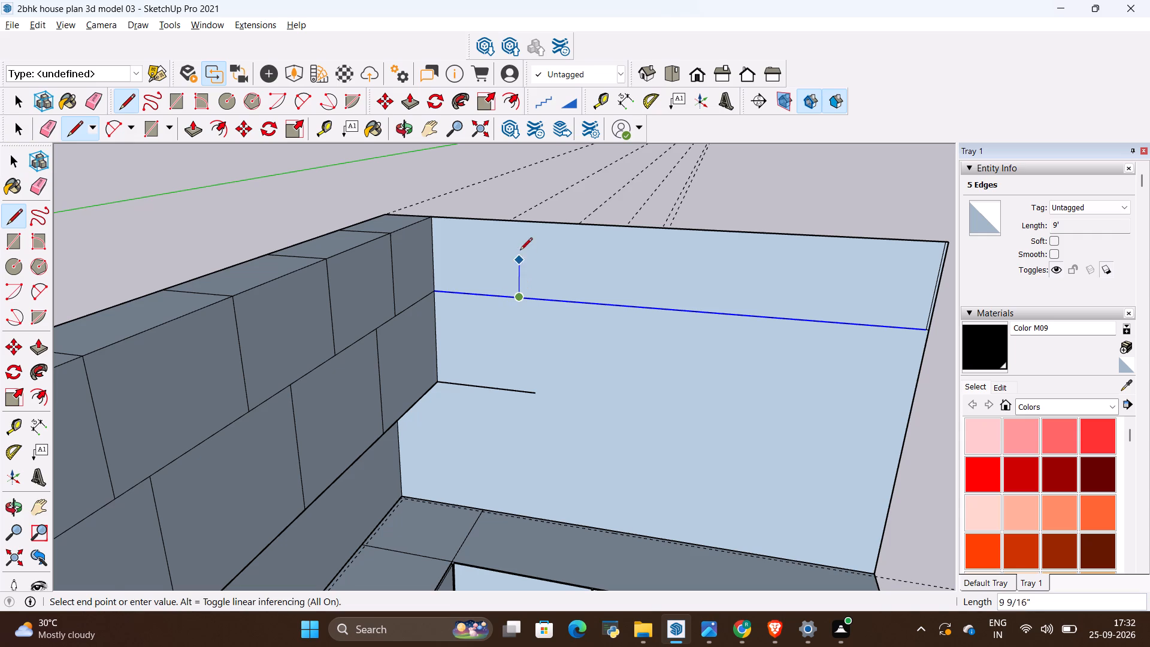
pyautogui.click(515, 223)
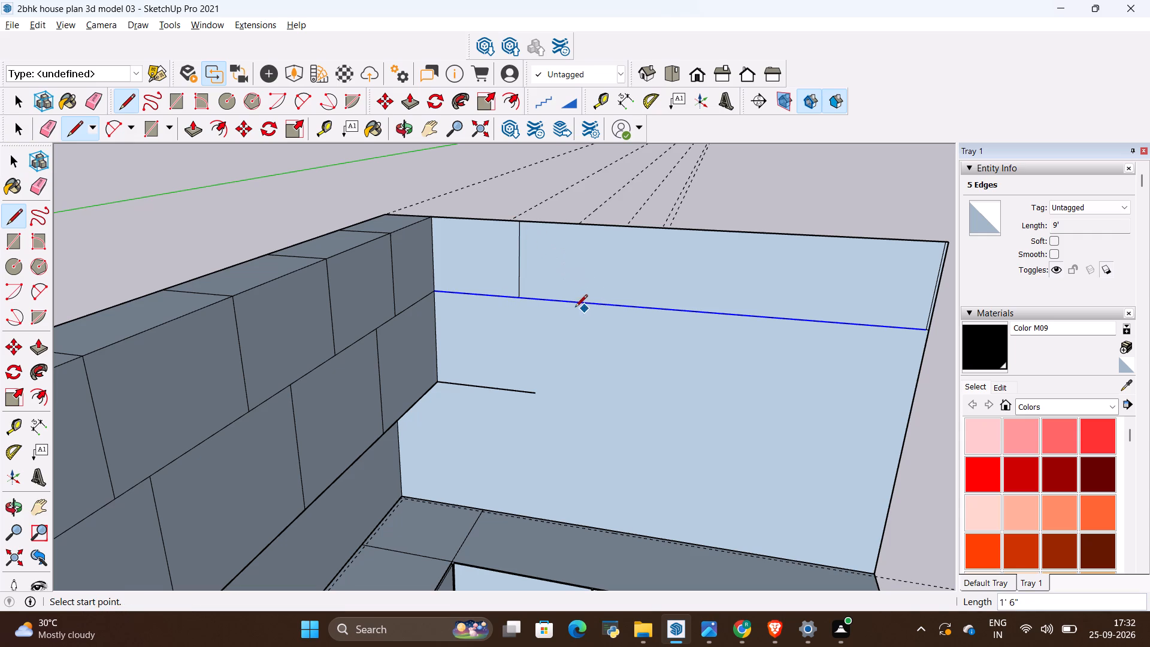
pyautogui.click(608, 306)
pyautogui.click(611, 229)
pyautogui.click(707, 311)
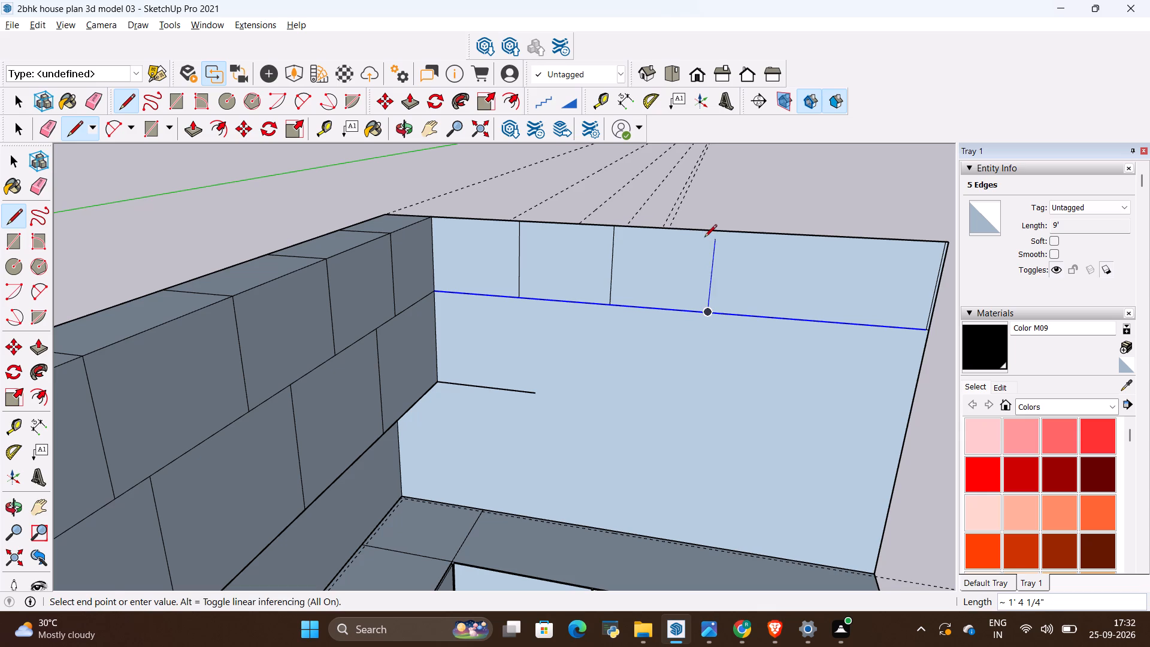
pyautogui.click(715, 234)
pyautogui.click(812, 323)
pyautogui.click(822, 238)
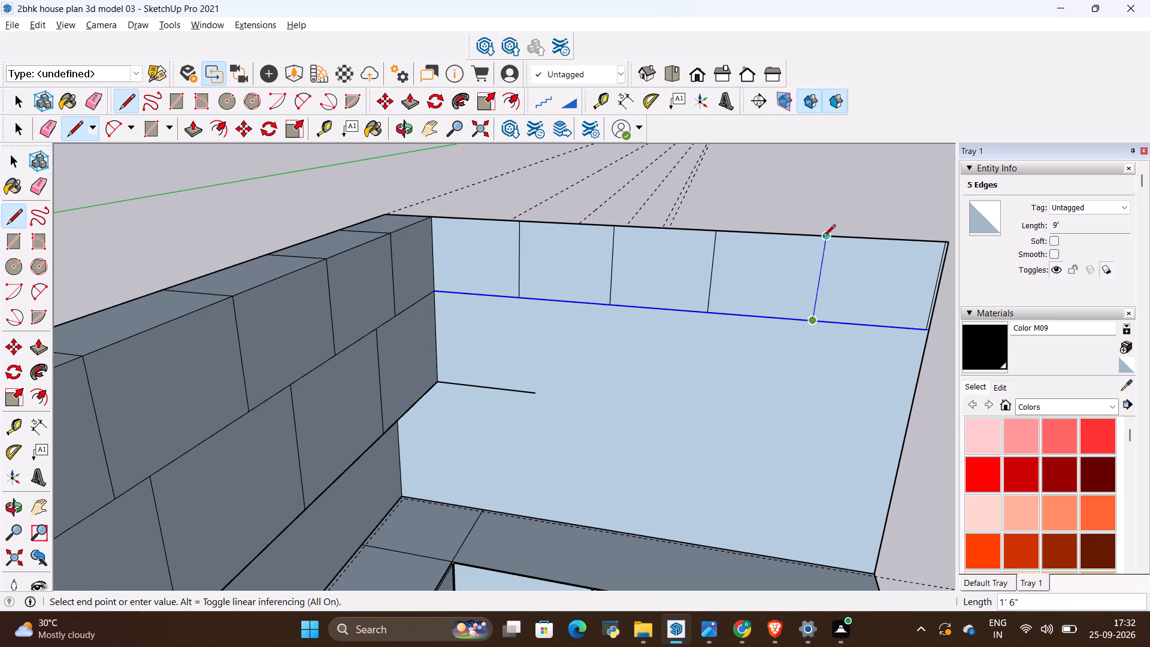
# Extrude the five upper cabinet faces on the short wall to the same depth as the long wall's upper cabinets.
pyautogui.scroll(-3, 658, 385)
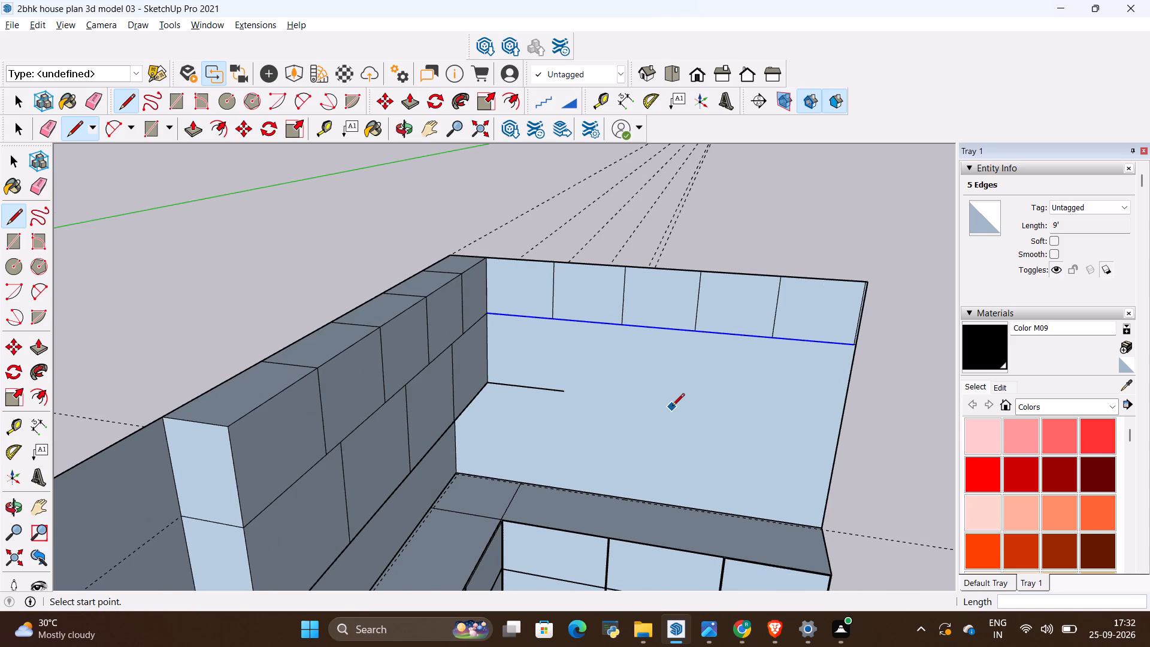
pyautogui.moveTo(675, 415); pyautogui.dragTo(645, 413, button='middle')
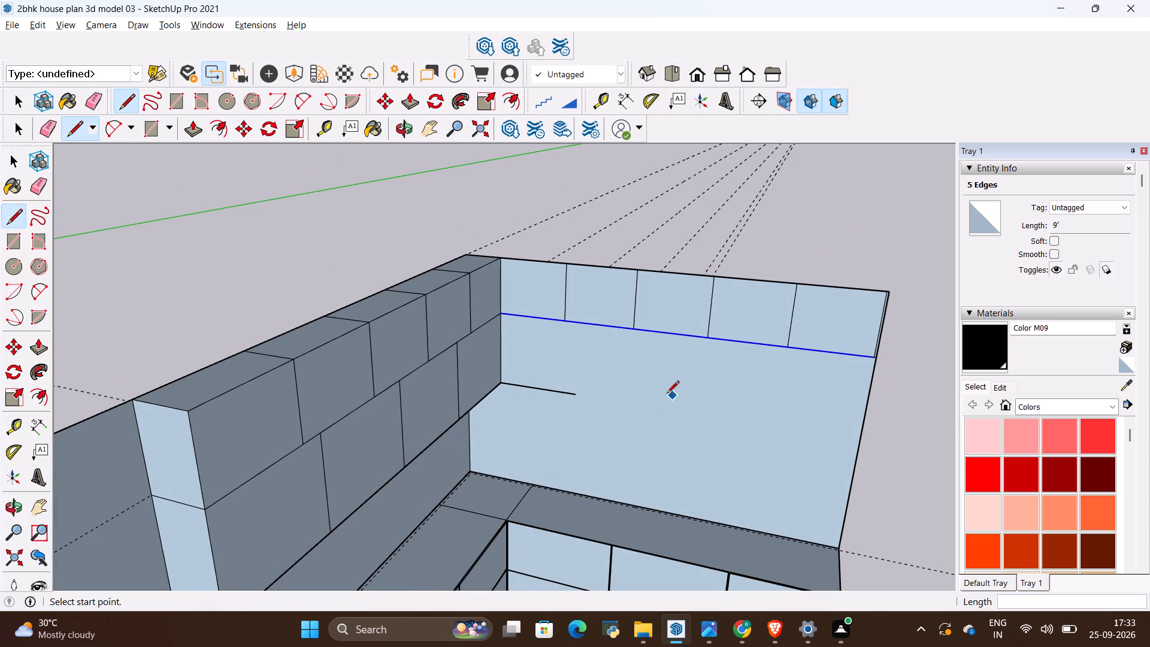
pyautogui.press('p')
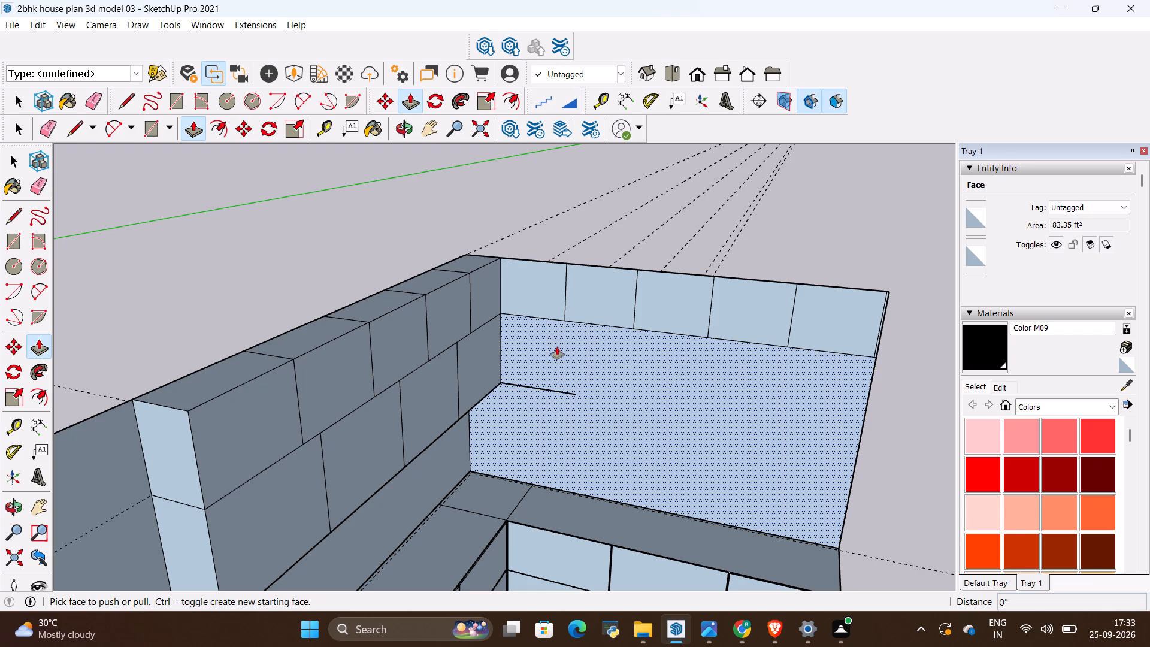
pyautogui.doubleClick(526, 291)
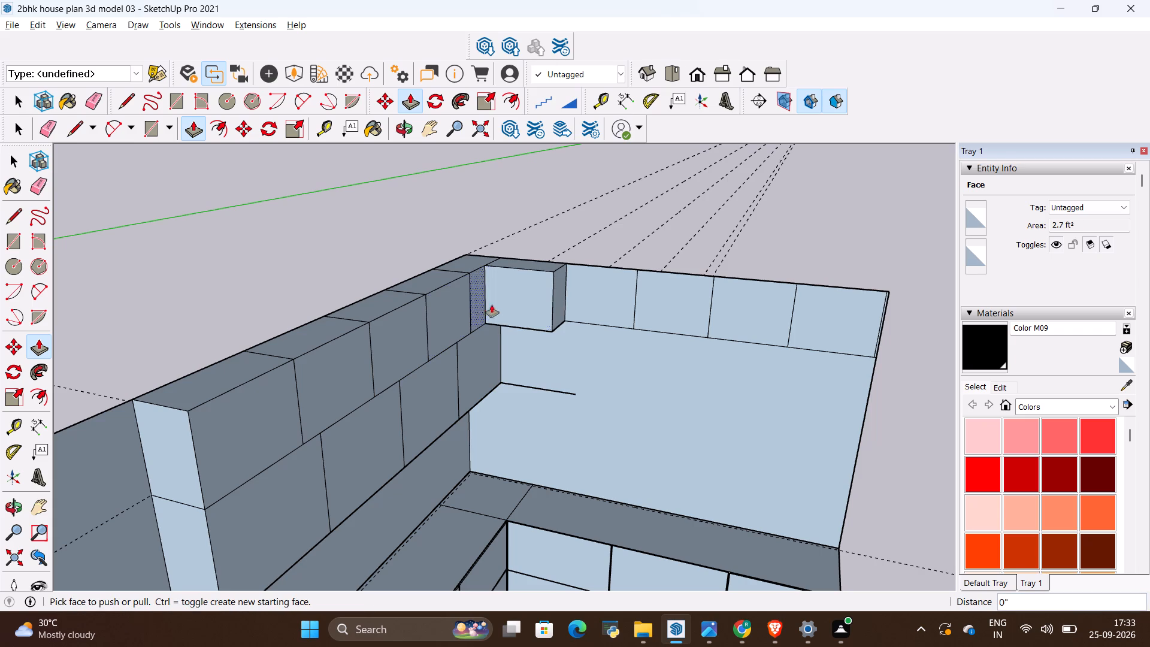
pyautogui.moveTo(527, 358); pyautogui.dragTo(410, 399, button='middle')
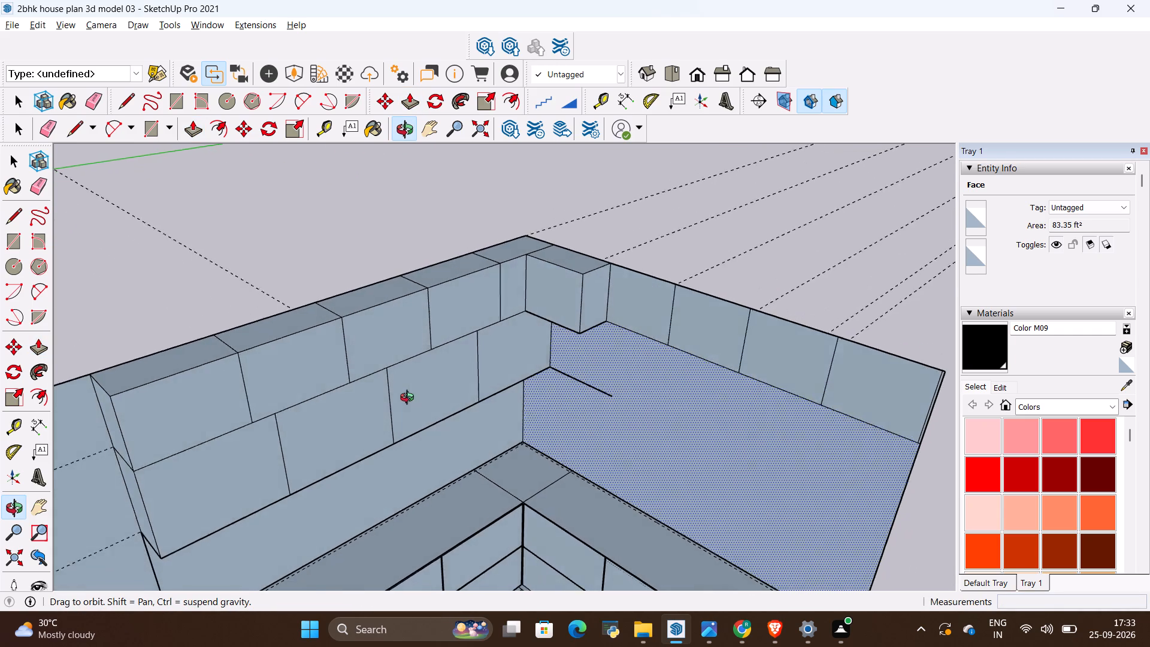
pyautogui.moveTo(410, 399); pyautogui.dragTo(470, 318, button='middle')
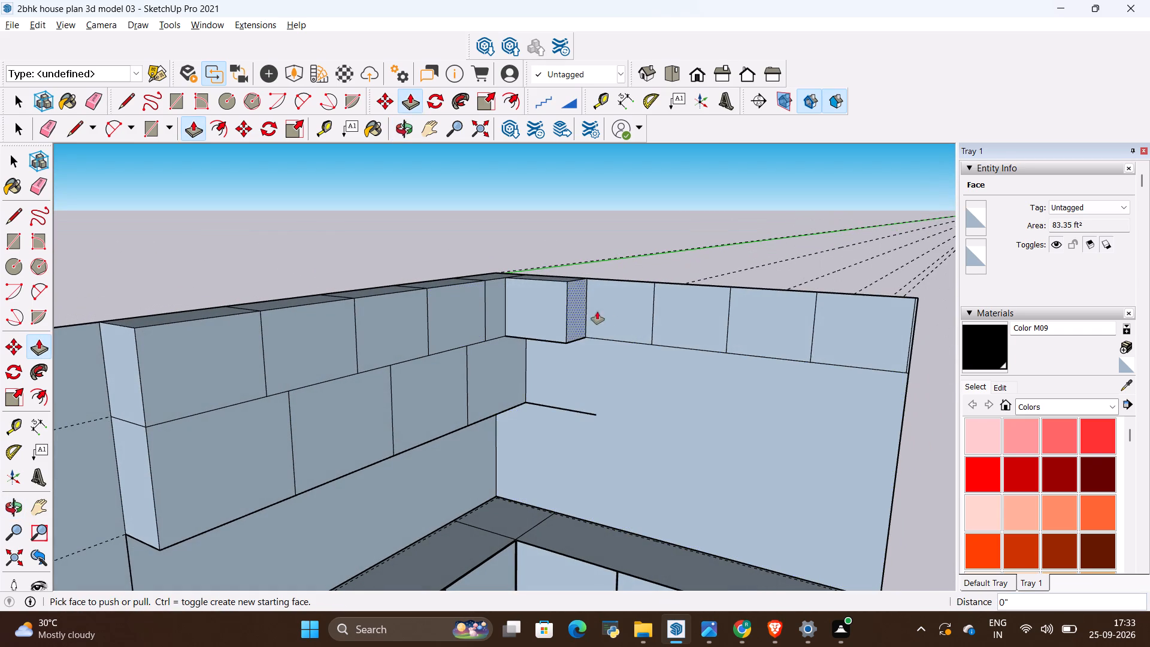
pyautogui.doubleClick(612, 310)
pyautogui.doubleClick(690, 312)
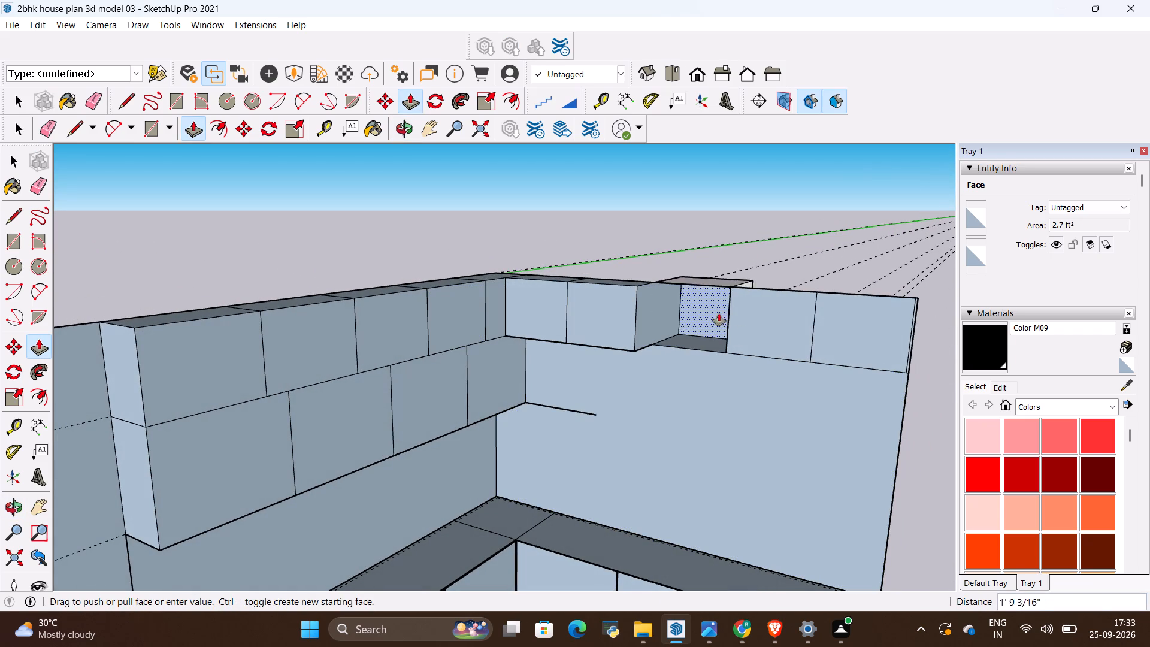
pyautogui.click(608, 321)
pyautogui.doubleClick(773, 313)
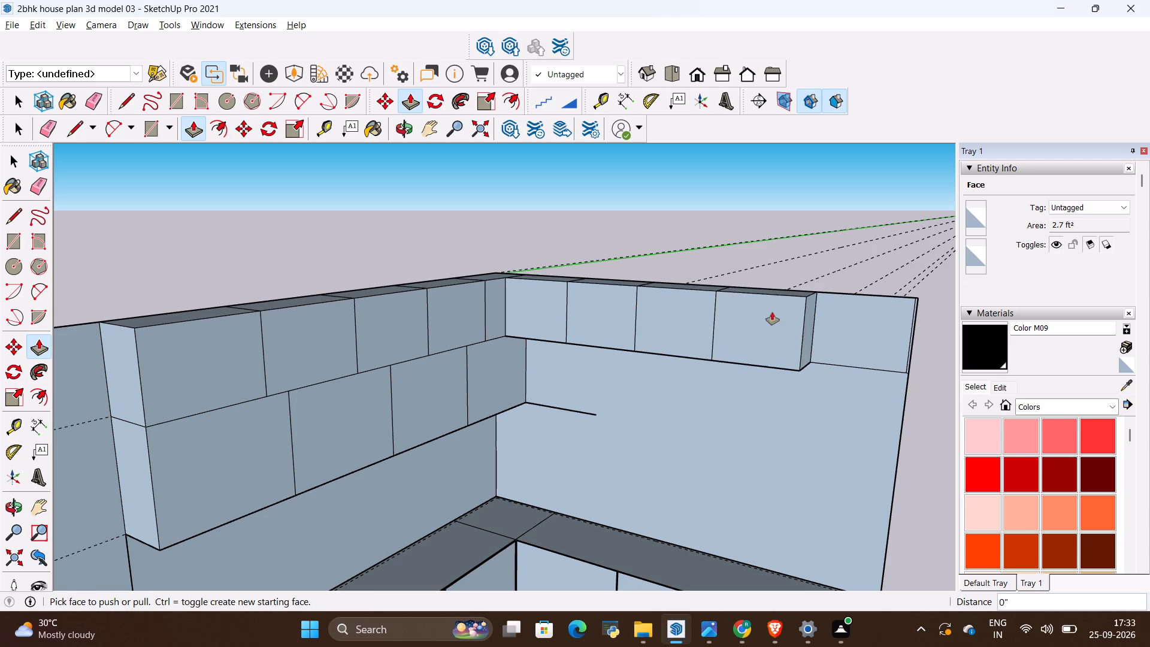
pyautogui.doubleClick(868, 319)
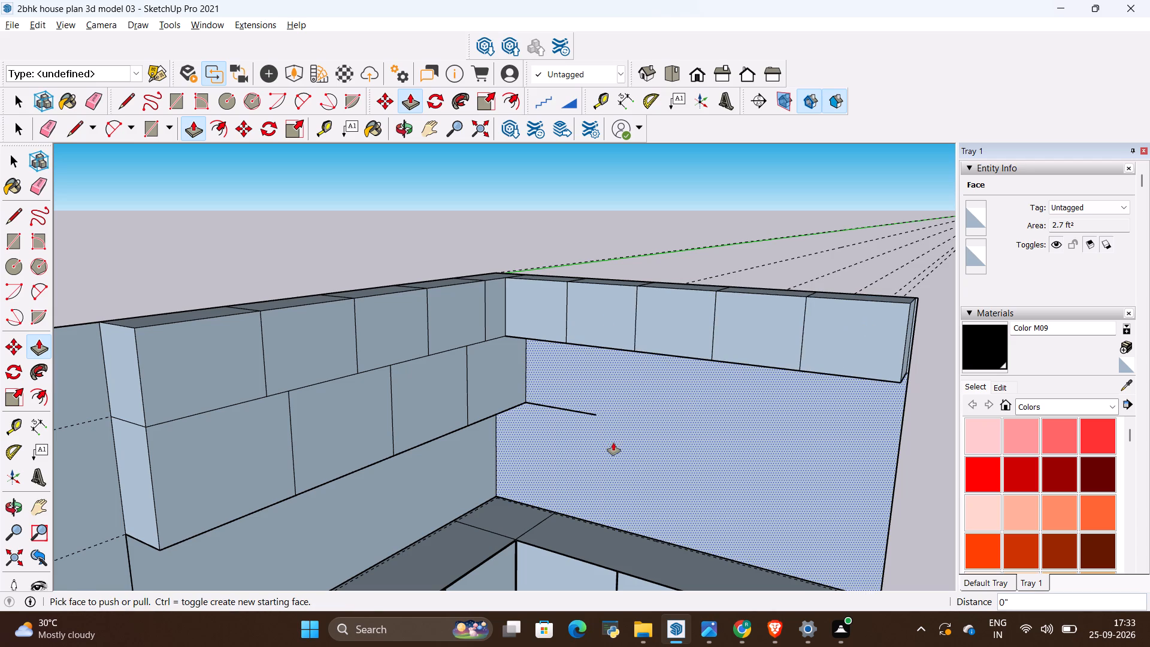
# Draw a 2' vertical line from the free end of the 2'2" line up to the underside of the upper cabinets, at the wall.
pyautogui.moveTo(589, 430); pyautogui.dragTo(607, 361, button='middle')
pyautogui.press('l')
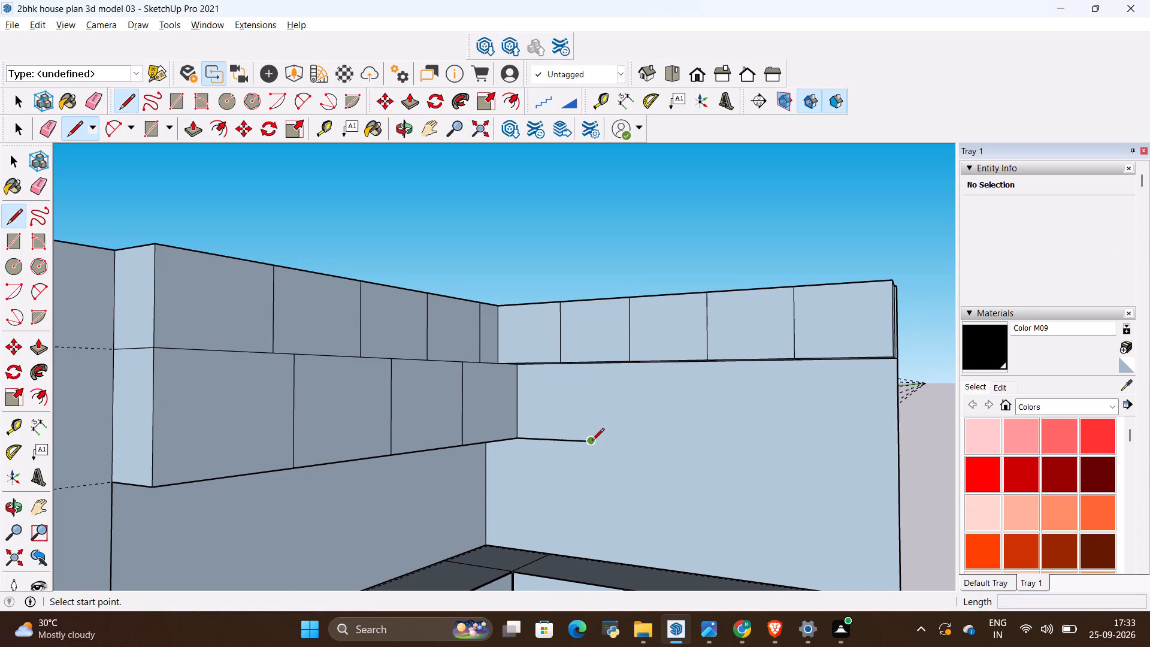
pyautogui.click(592, 442)
pyautogui.scroll(9, 592, 365)
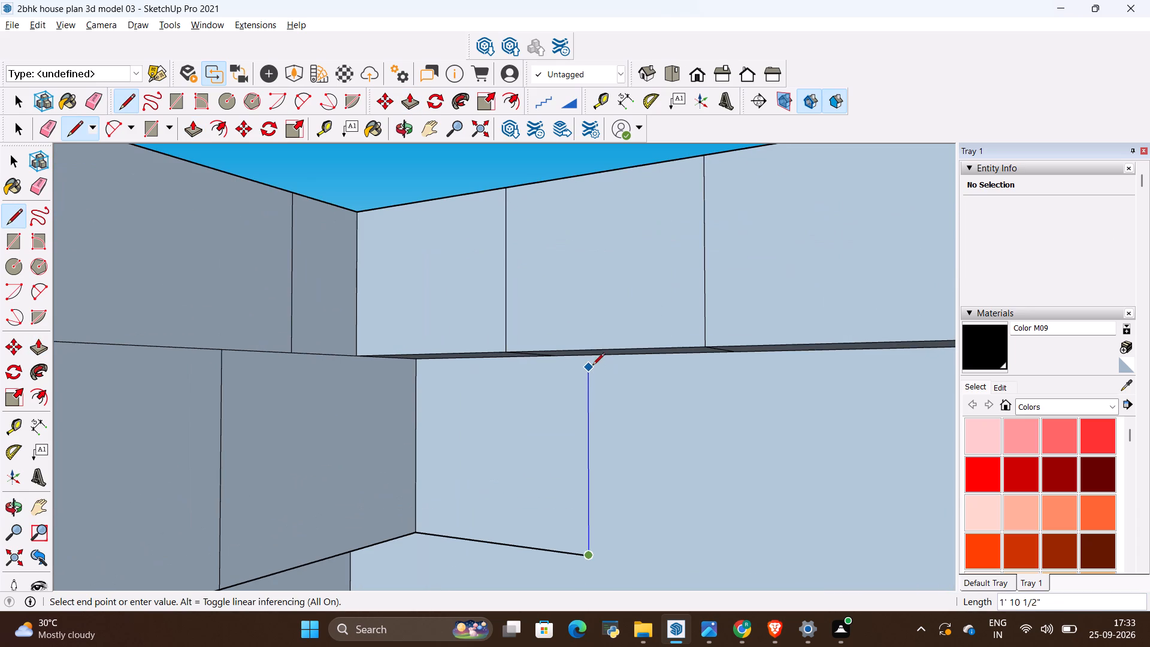
pyautogui.moveTo(600, 374); pyautogui.dragTo(633, 288, button='middle')
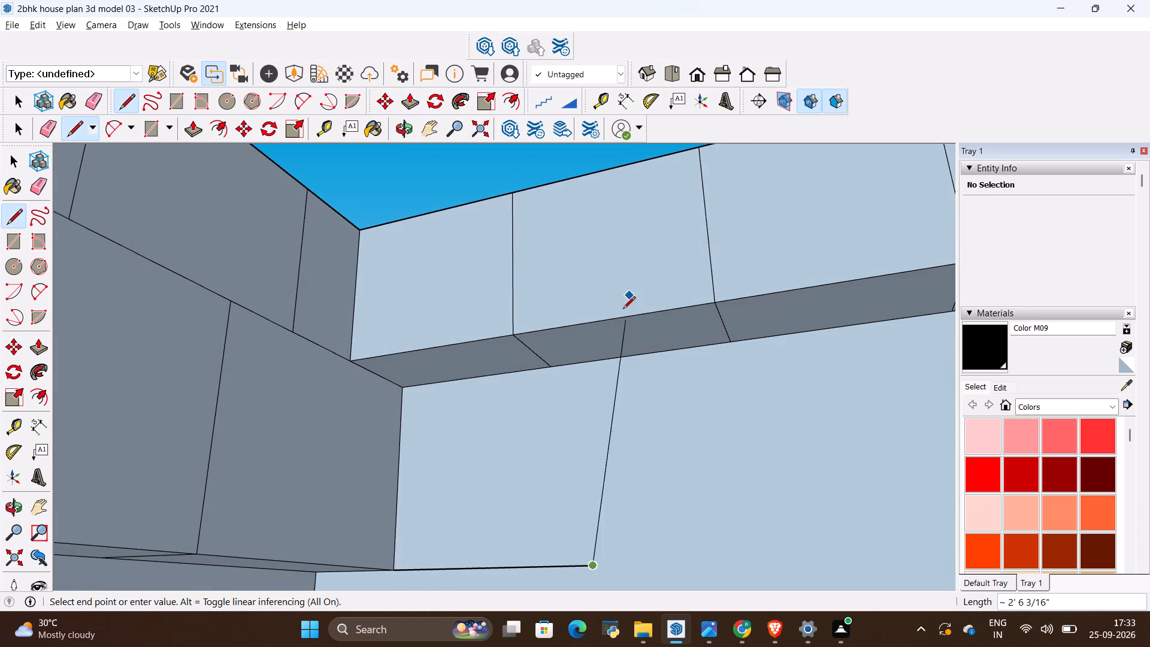
pyautogui.click(589, 362)
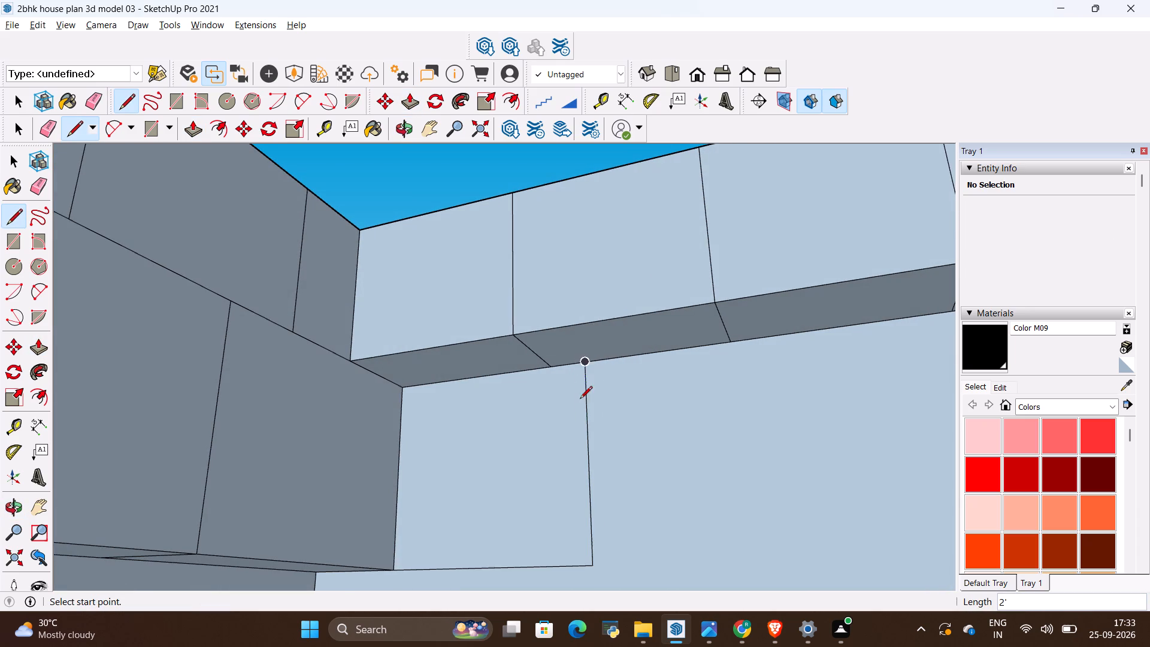
# Extrude the 2'2" by 2' corner rectangle below the short wall's upper cabinets to the same depth as those cabinets.
pyautogui.press('p')
pyautogui.doubleClick(544, 455)
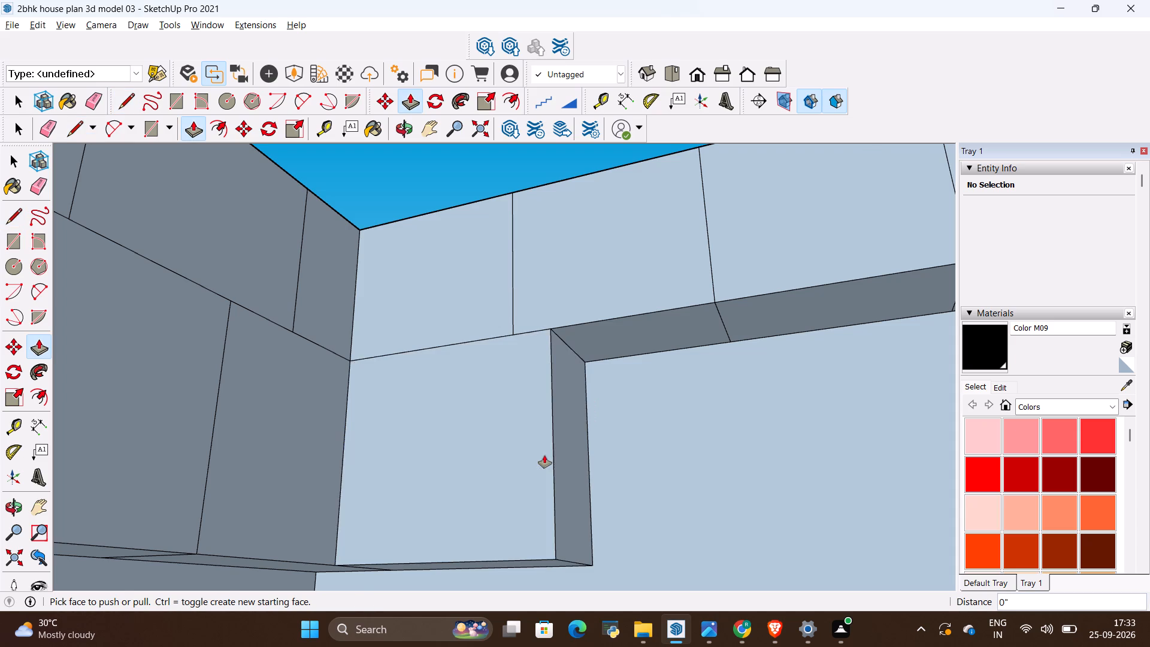
# Examine the corner where the upper and lower wall cabinets of the long and short walls meet.
pyautogui.scroll(-7, 549, 395)
pyautogui.moveTo(546, 395); pyautogui.dragTo(439, 507, button='middle')
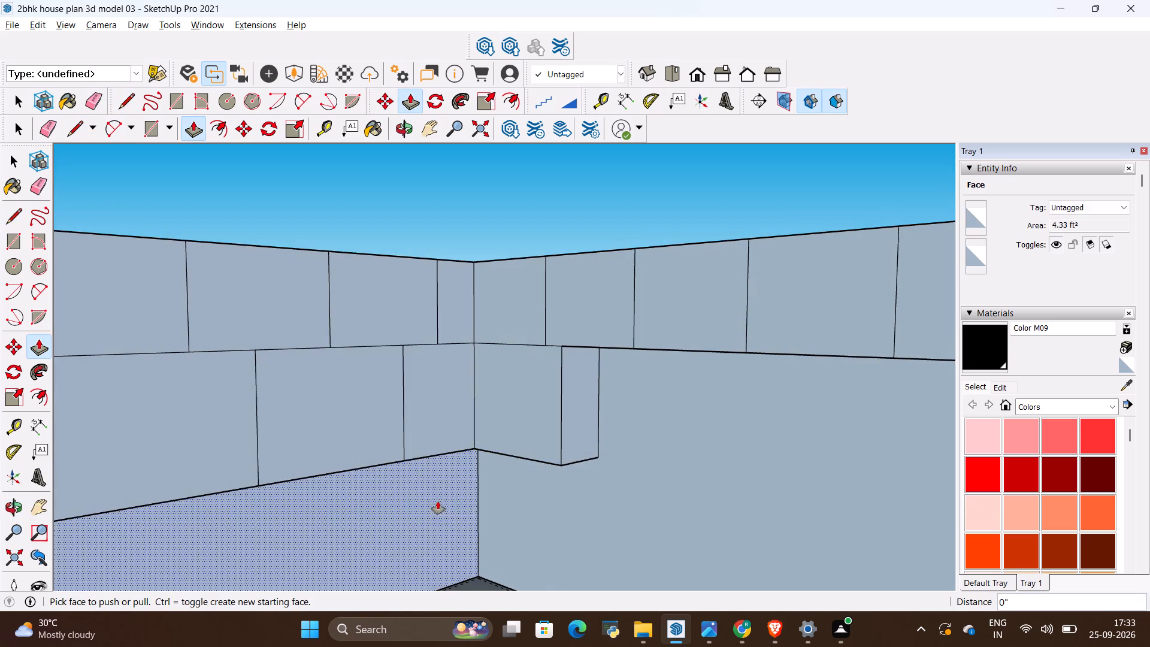
pyautogui.scroll(8, 486, 418)
pyautogui.scroll(-10, 516, 424)
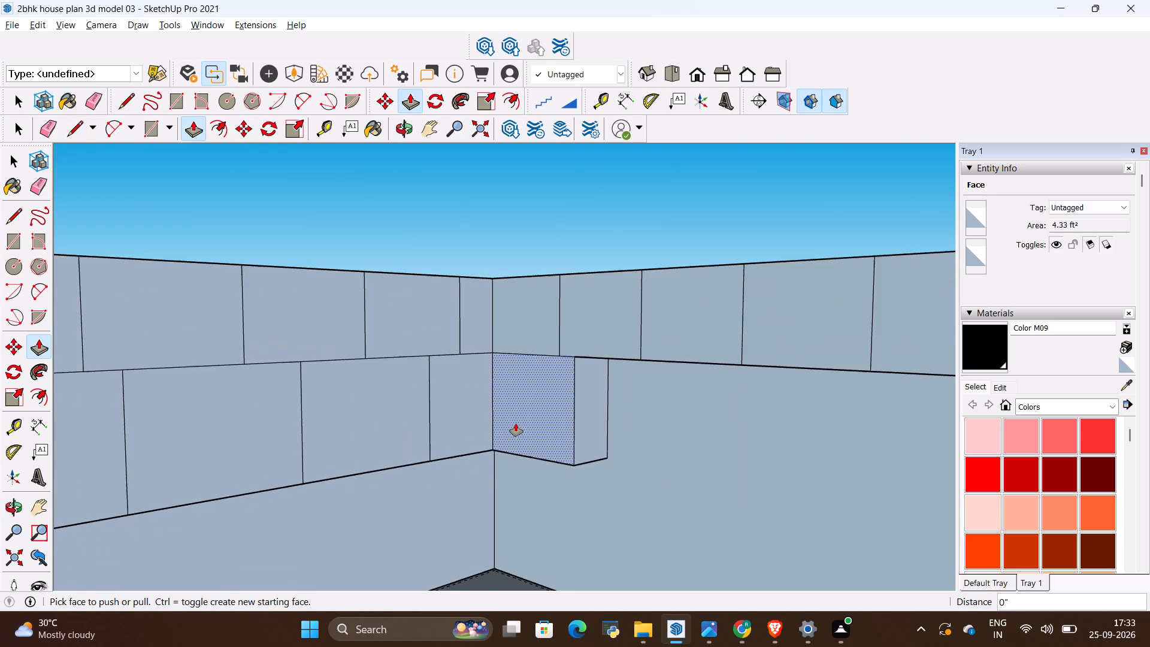
pyautogui.scroll(-5, 516, 424)
pyautogui.moveTo(516, 429); pyautogui.dragTo(471, 440, button='middle')
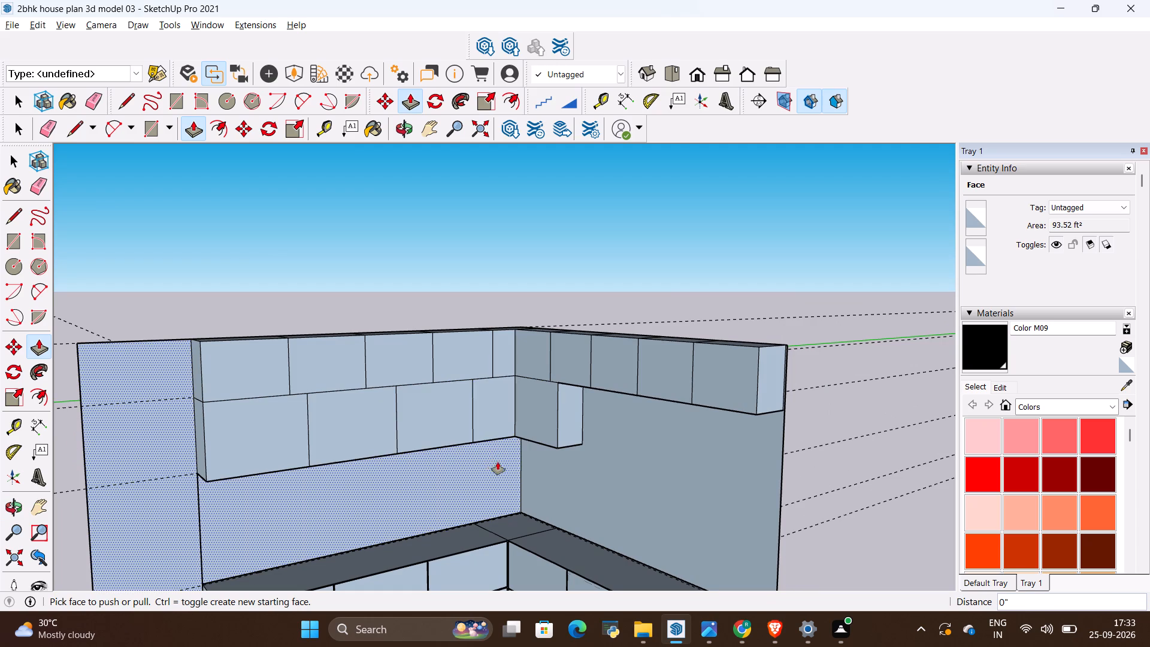
pyautogui.moveTo(484, 462); pyautogui.dragTo(524, 456, button='middle')
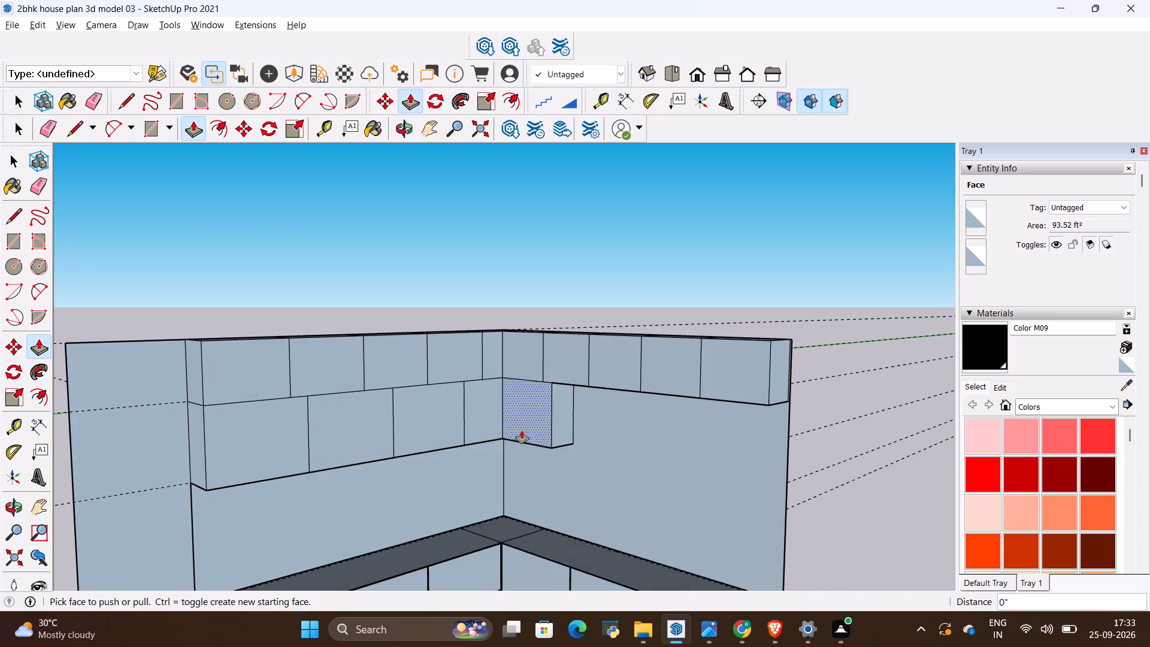
pyautogui.scroll(3, 494, 372)
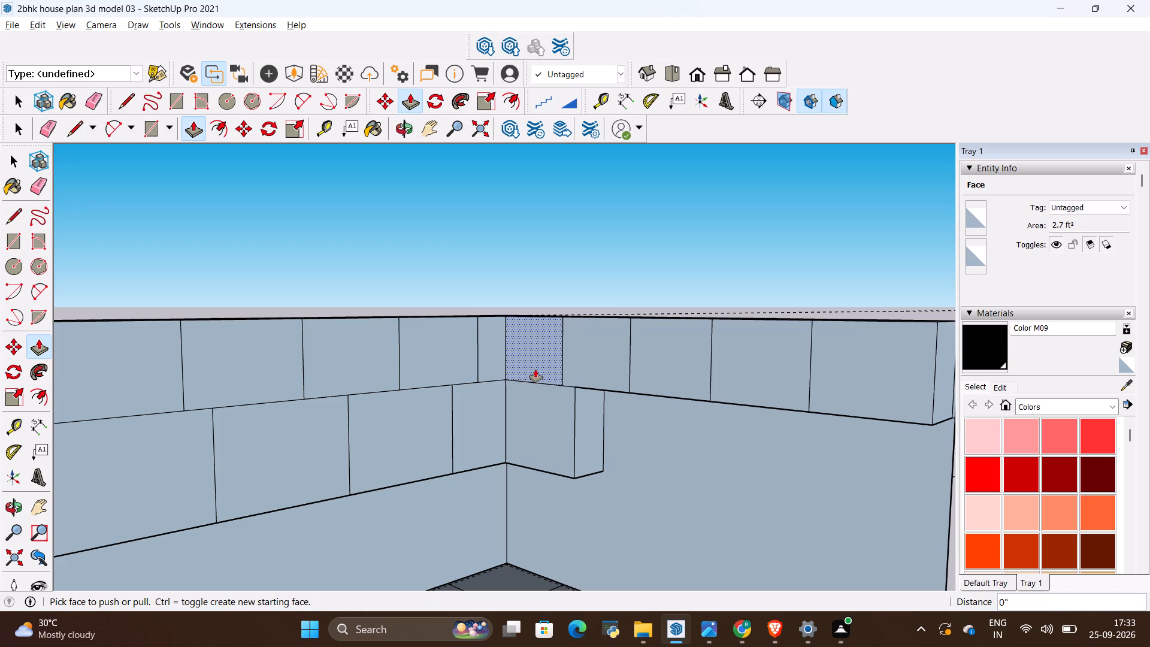
pyautogui.scroll(-4, 532, 368)
pyautogui.moveTo(531, 368); pyautogui.dragTo(529, 422, button='middle')
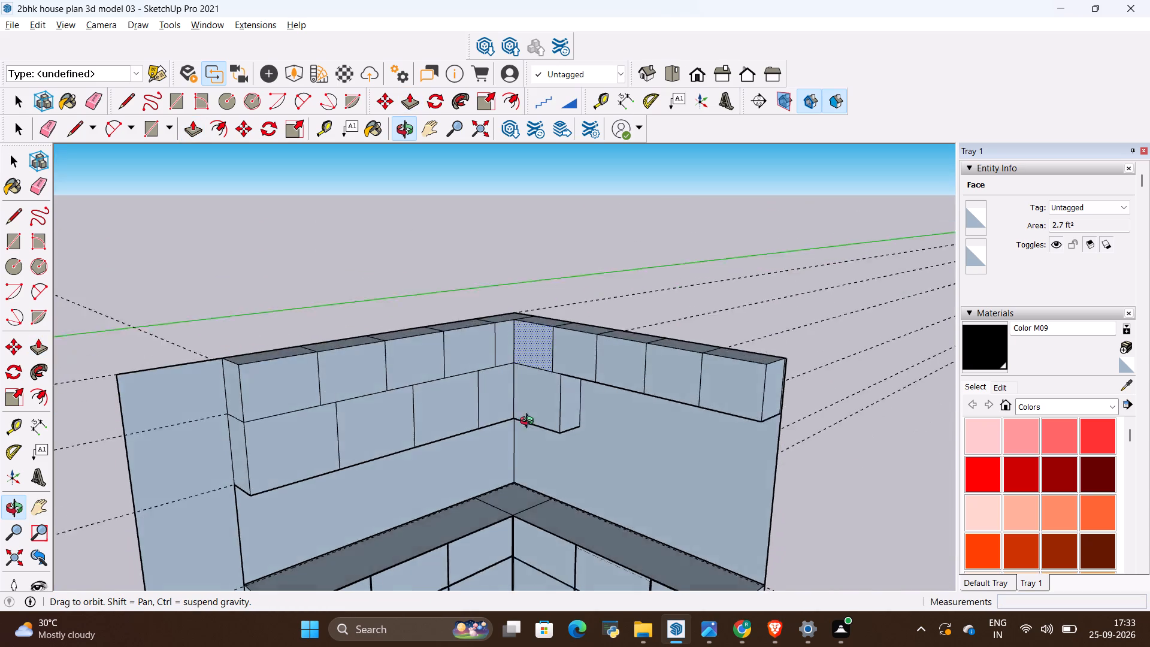
pyautogui.moveTo(529, 422); pyautogui.dragTo(576, 400, button='middle')
pyautogui.scroll(4, 531, 341)
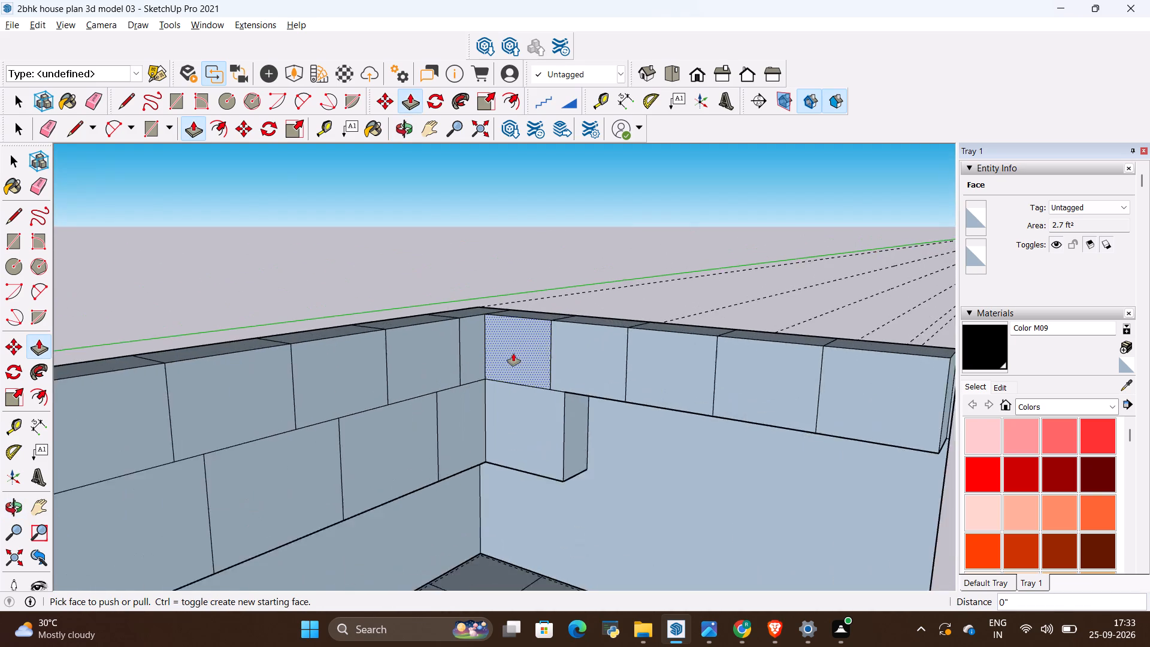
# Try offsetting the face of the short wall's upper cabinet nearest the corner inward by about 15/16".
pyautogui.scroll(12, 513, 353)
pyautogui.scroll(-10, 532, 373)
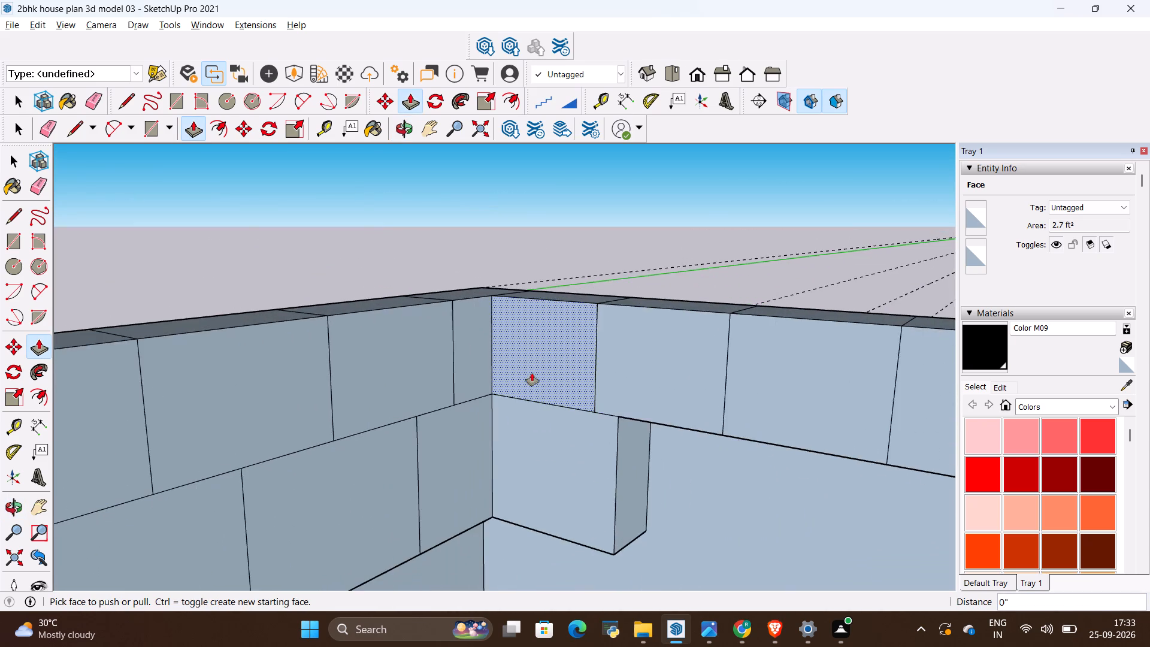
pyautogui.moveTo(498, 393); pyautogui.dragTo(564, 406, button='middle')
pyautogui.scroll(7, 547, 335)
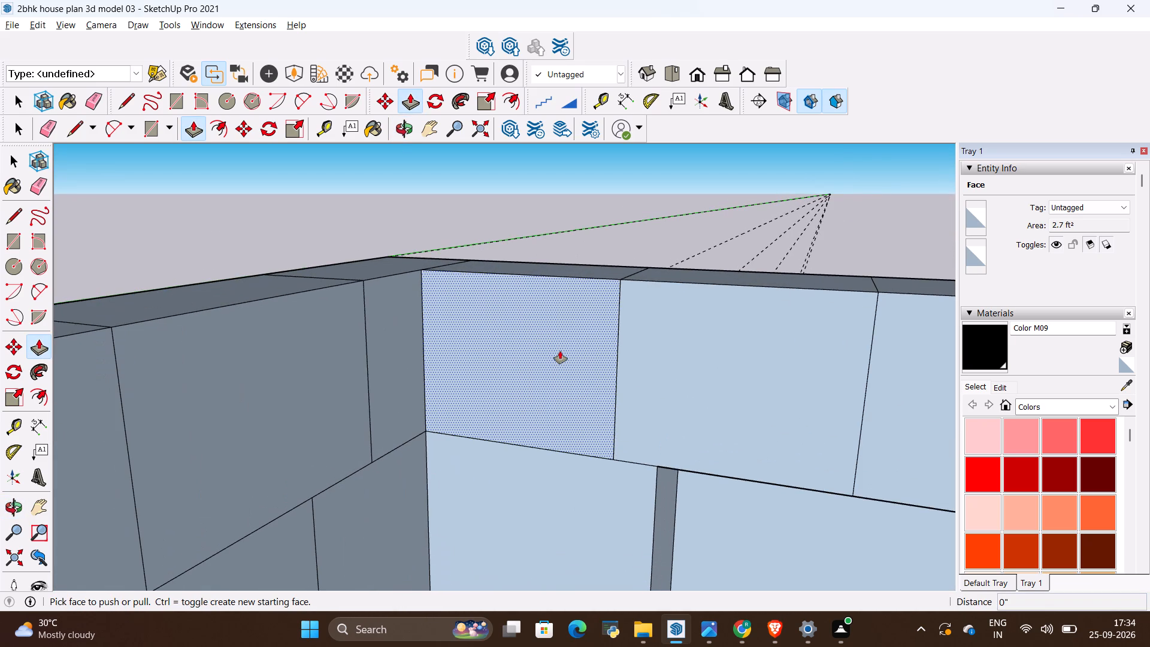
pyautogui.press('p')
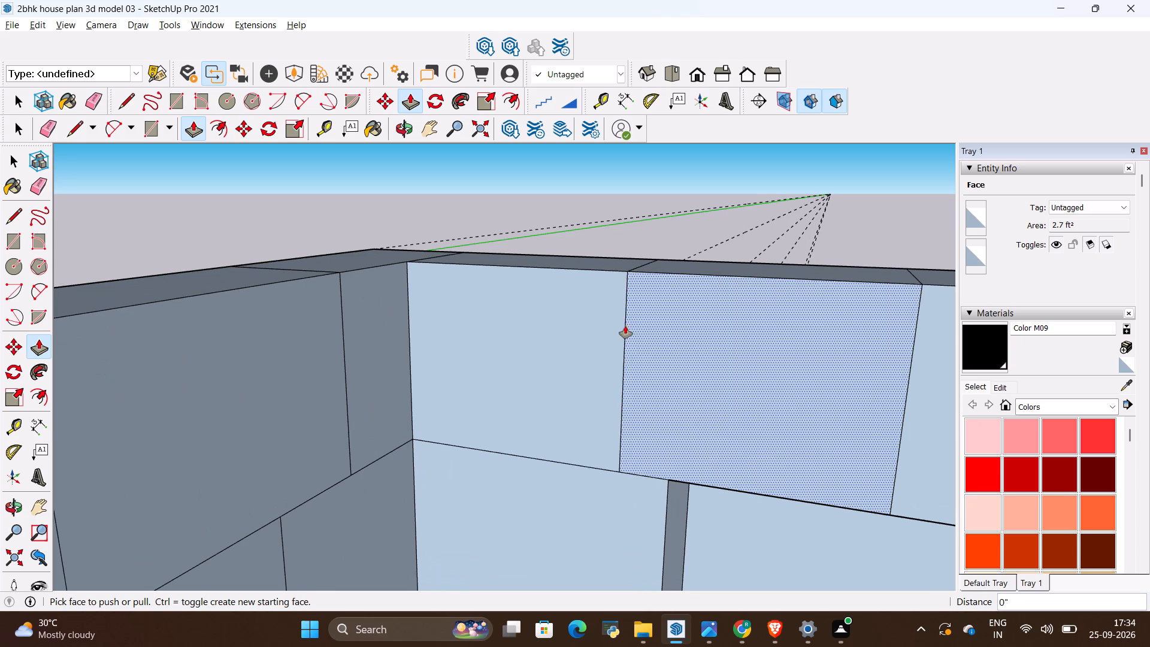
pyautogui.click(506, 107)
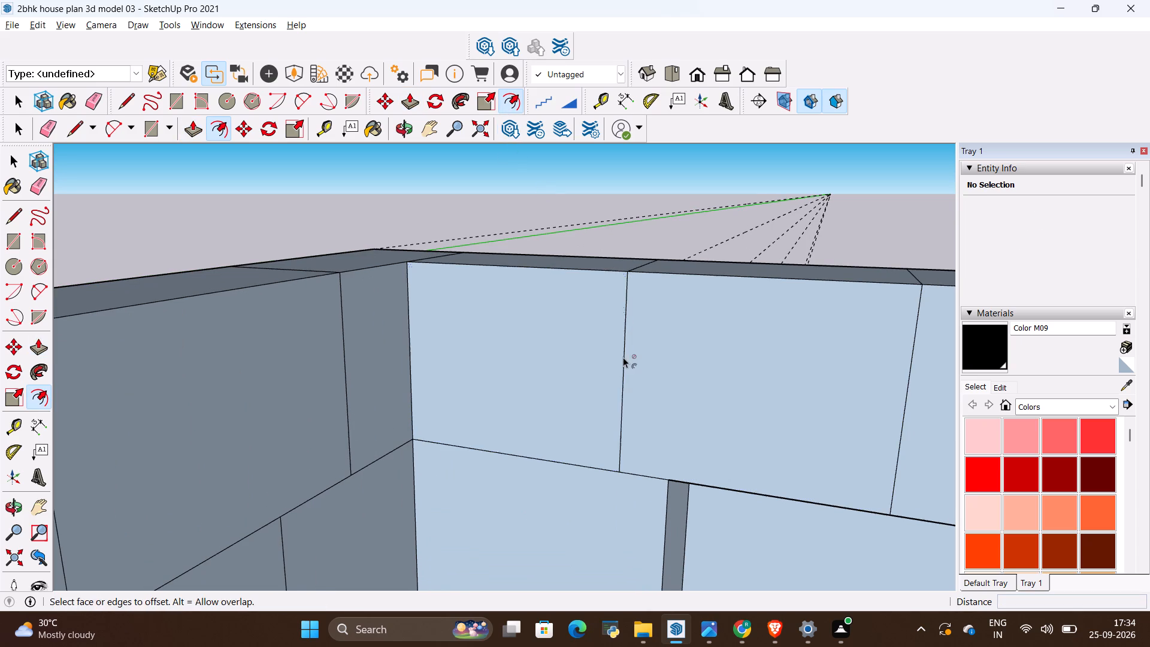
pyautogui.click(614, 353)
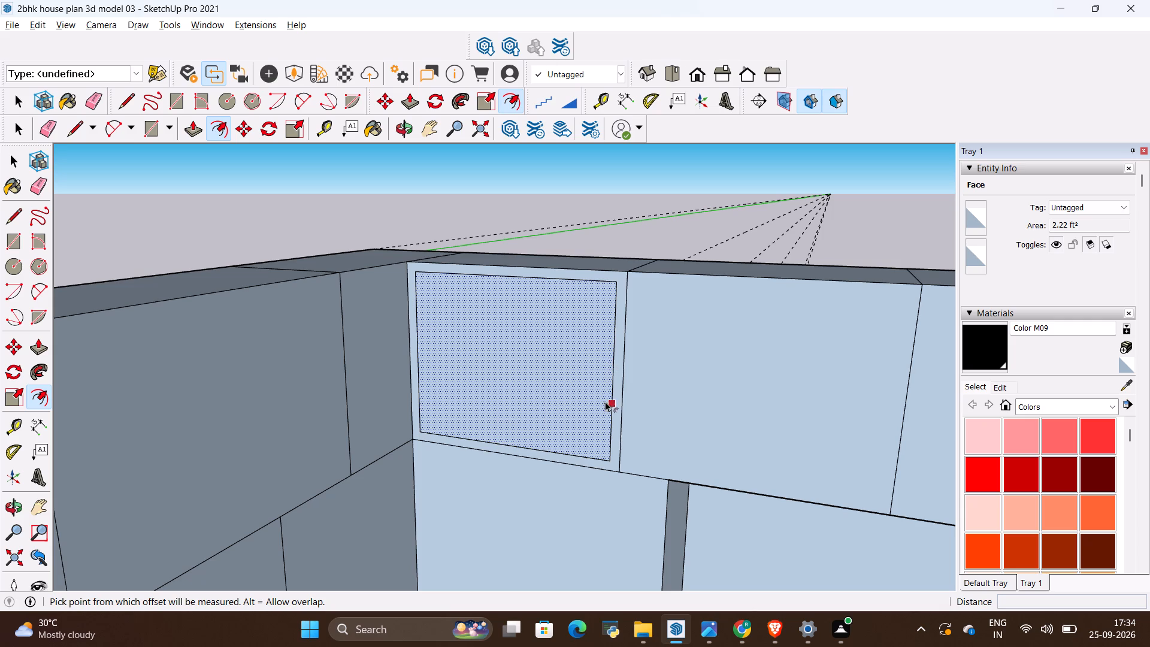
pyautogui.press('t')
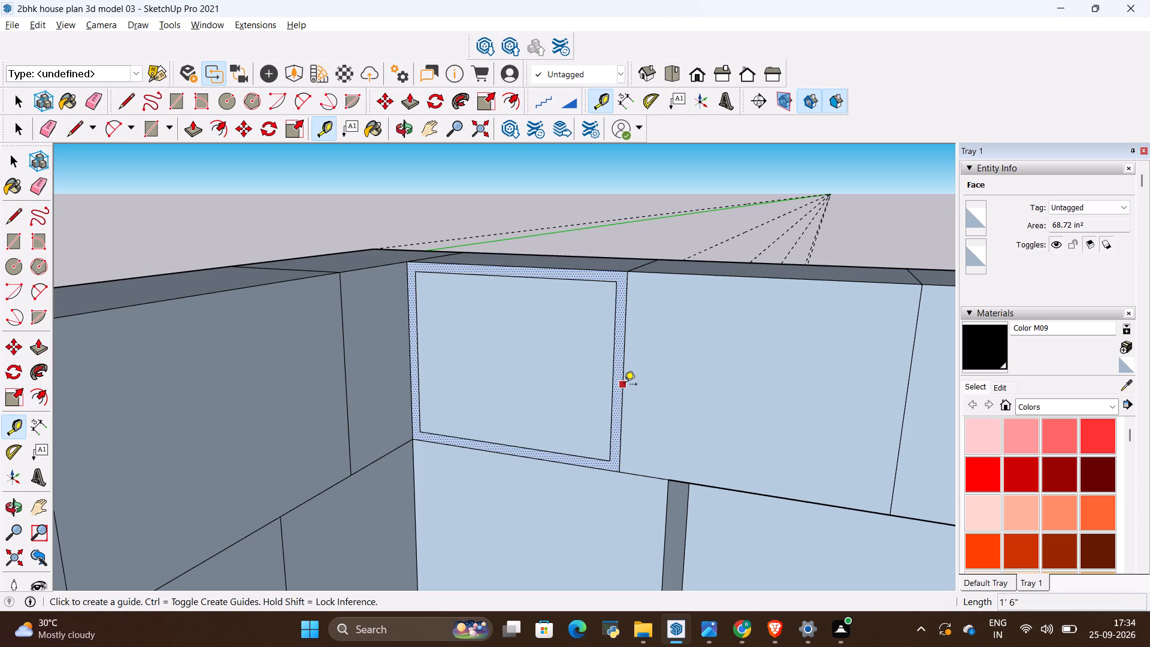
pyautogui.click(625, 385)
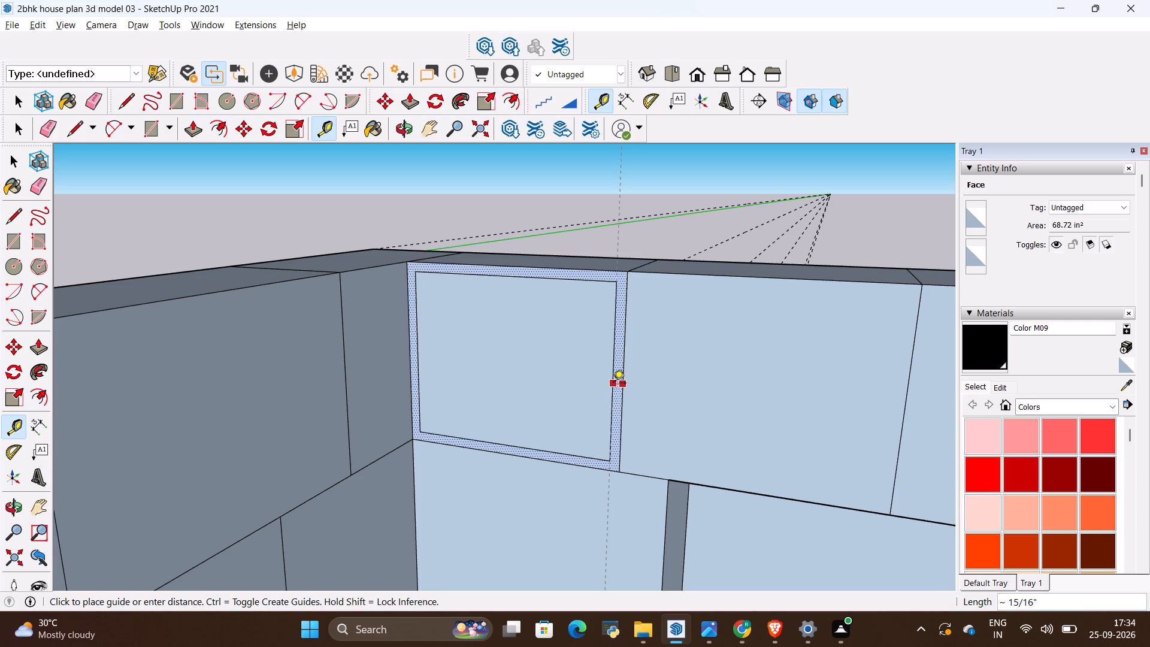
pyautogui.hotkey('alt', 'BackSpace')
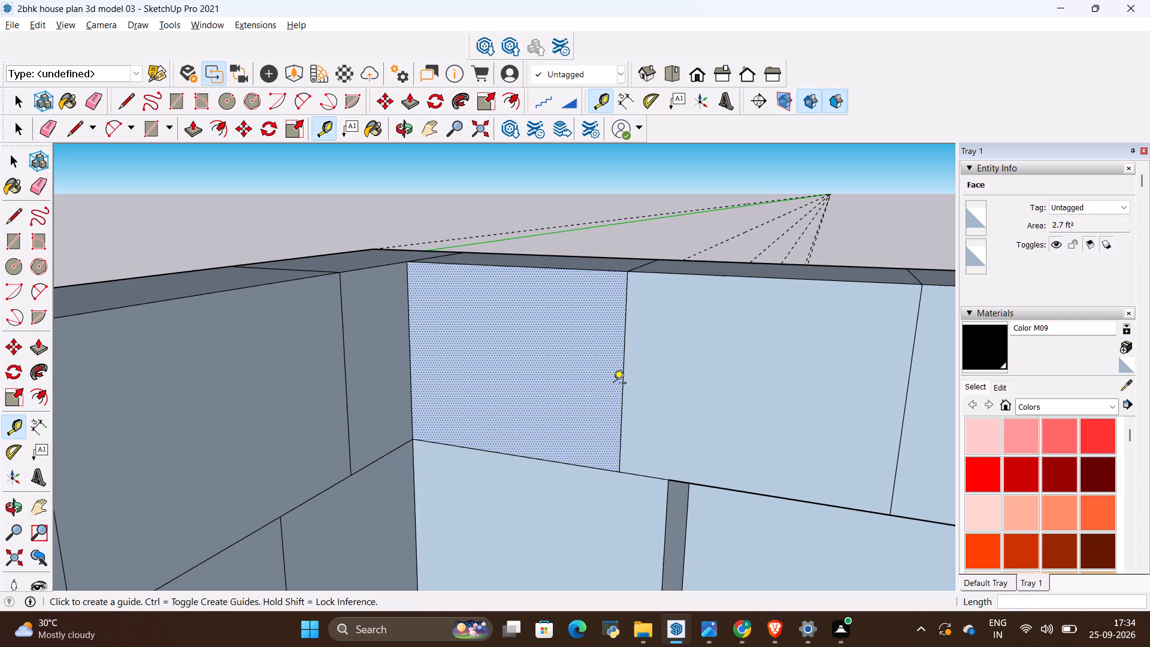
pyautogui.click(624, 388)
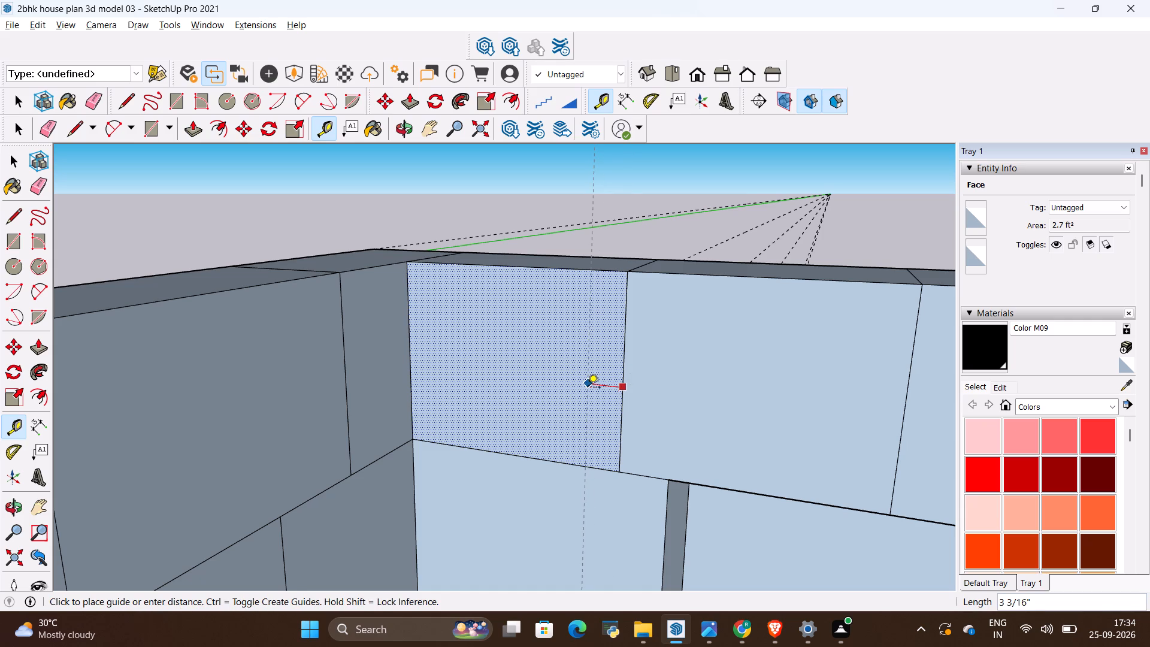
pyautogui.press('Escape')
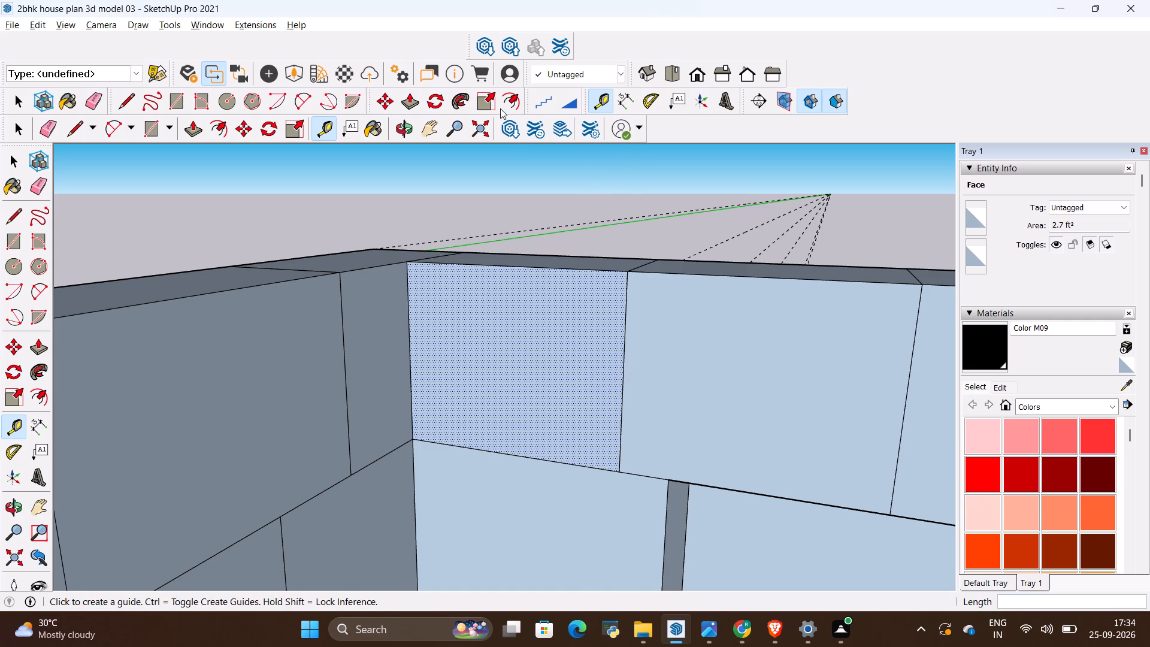
# Offset the face of the short wall's upper cabinet nearest the corner inward by about 1" to form a border.
pyautogui.click(505, 105)
pyautogui.click(638, 314)
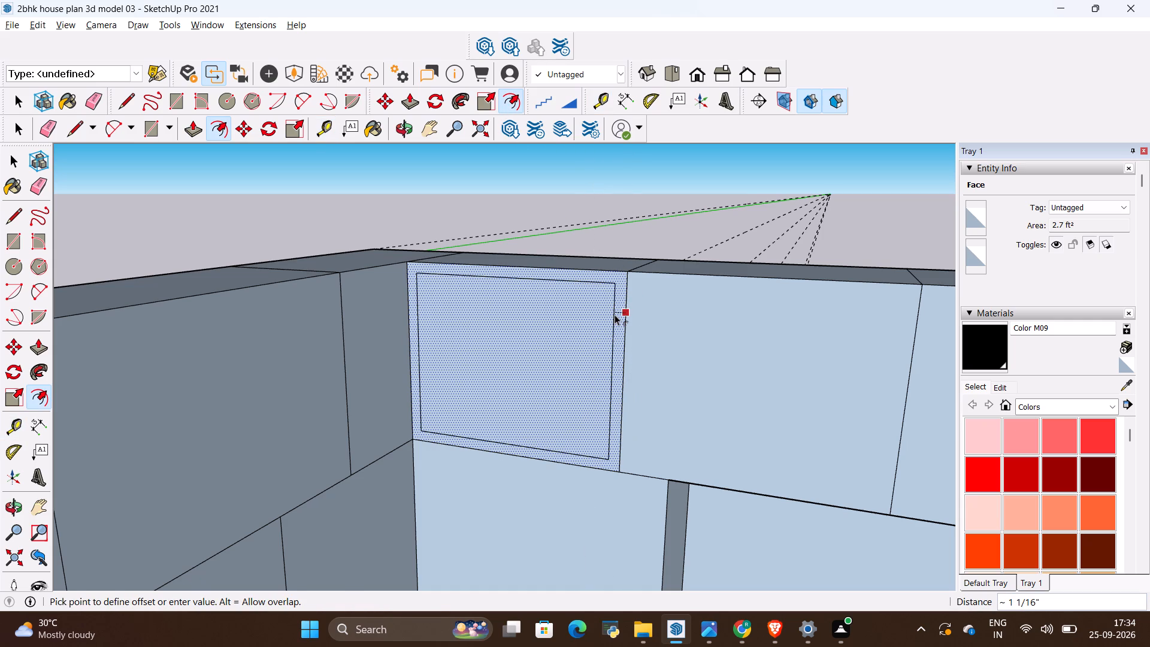
pyautogui.click(615, 315)
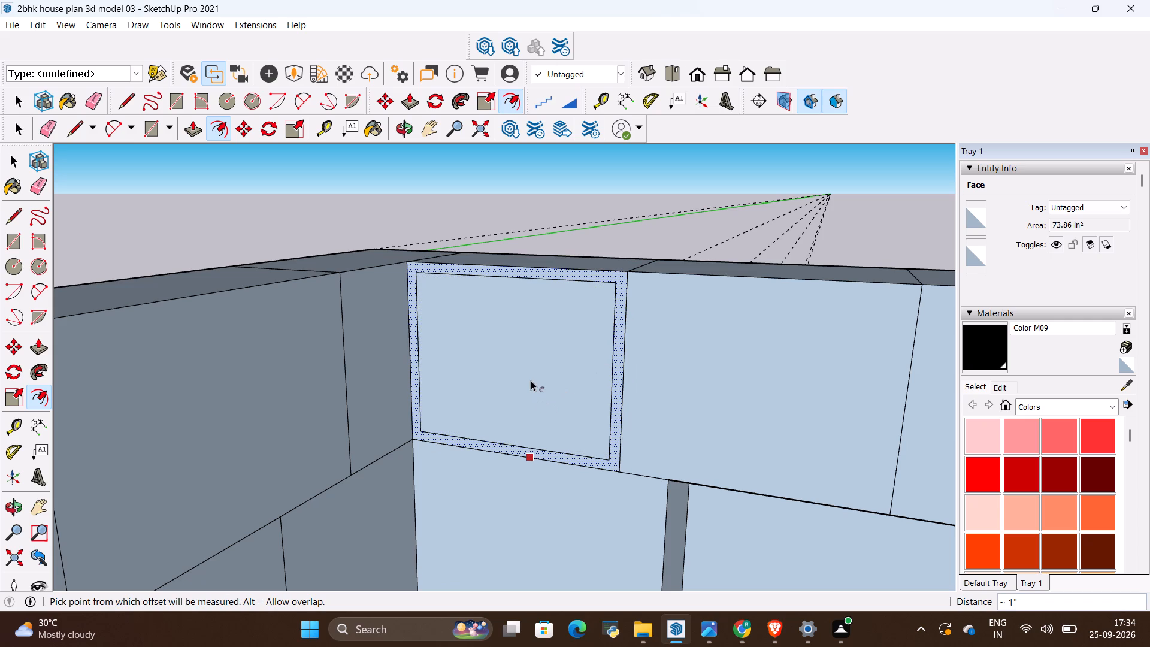
pyautogui.scroll(-3, 485, 358)
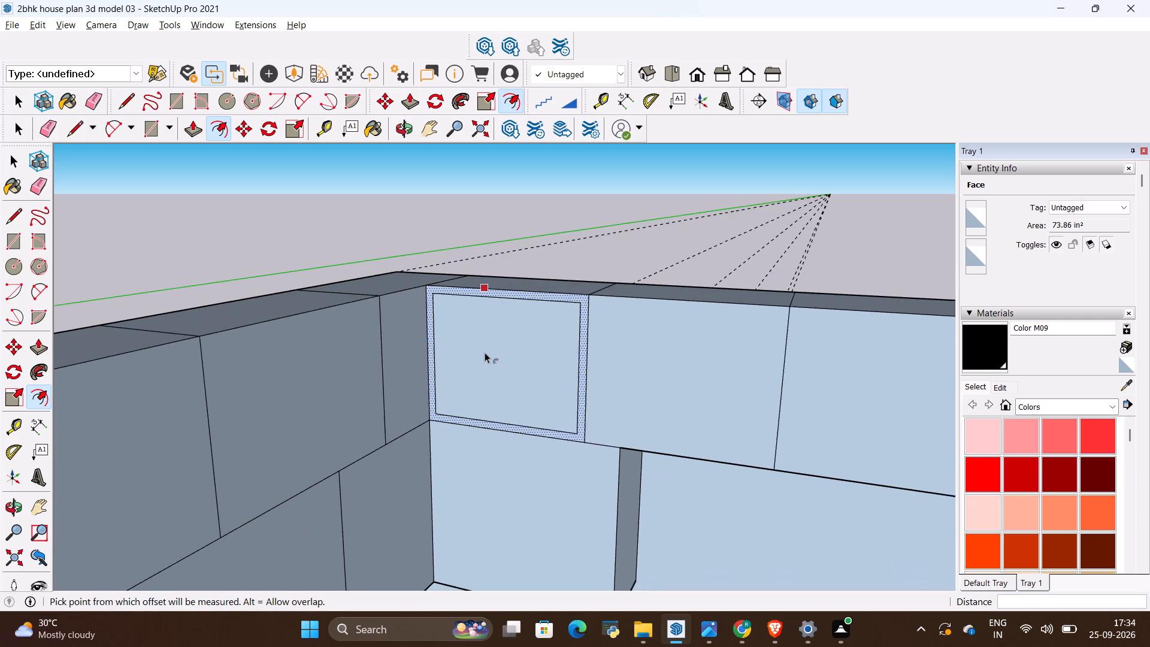
pyautogui.scroll(-4, 485, 352)
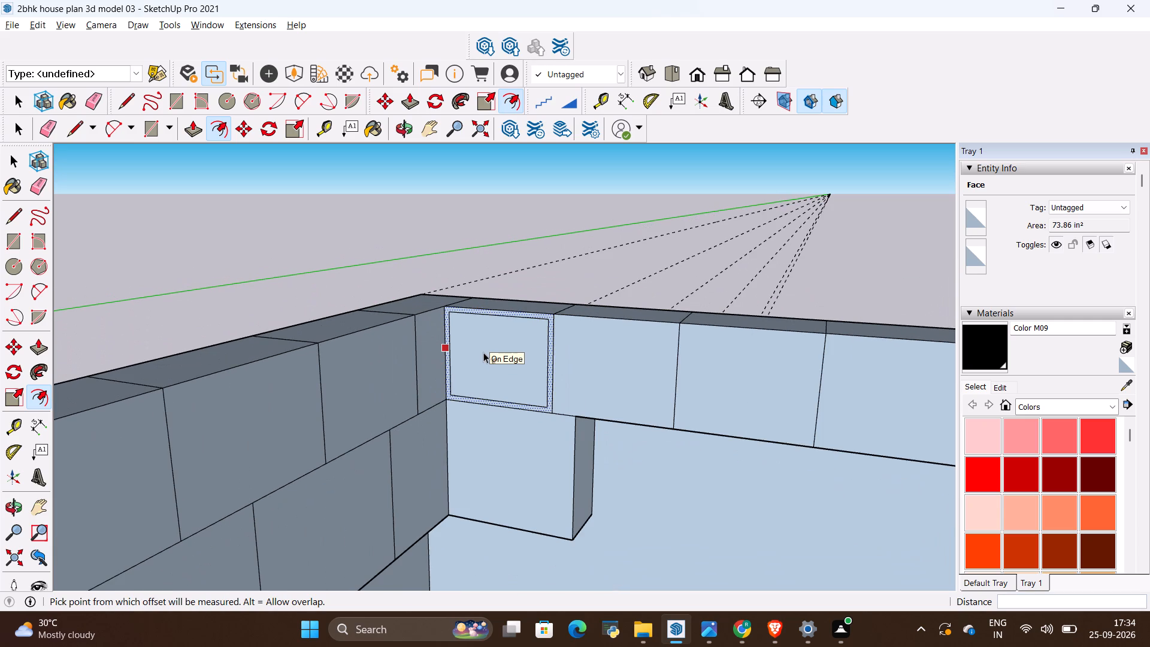
pyautogui.click(592, 341)
pyautogui.press('Escape')
pyautogui.press('space')
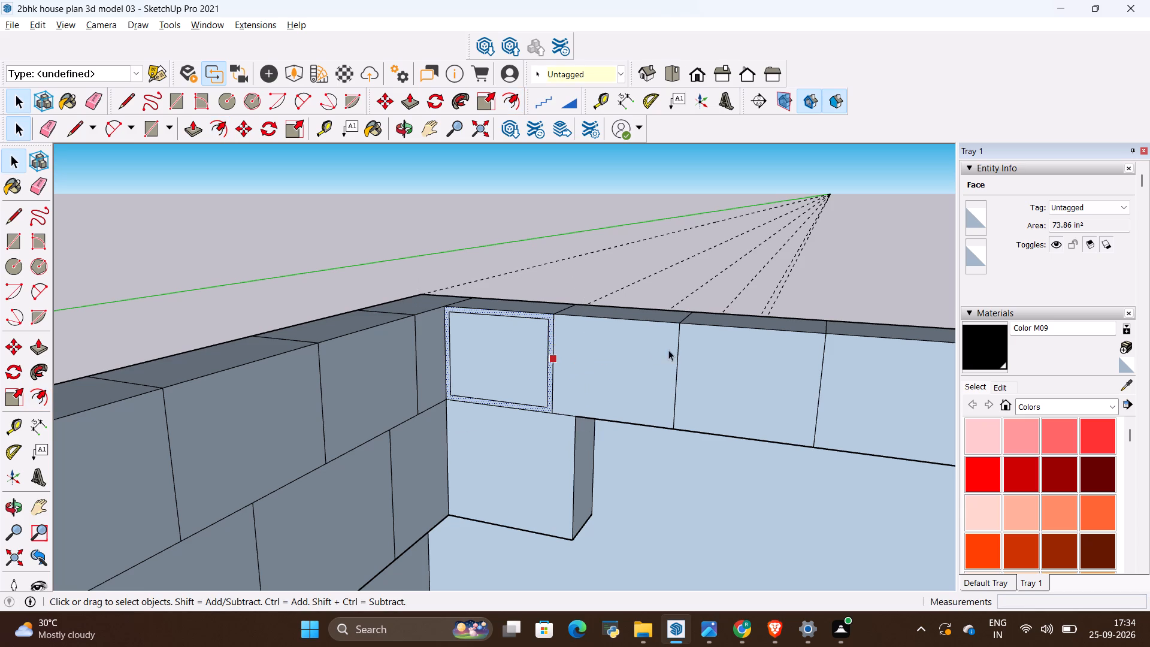
pyautogui.press('space')
pyautogui.click(876, 213)
# Offset the second upper cabinet's face from the corner on the short wall inward by about 1", matching the first cabinet's border.
pyautogui.click(565, 384)
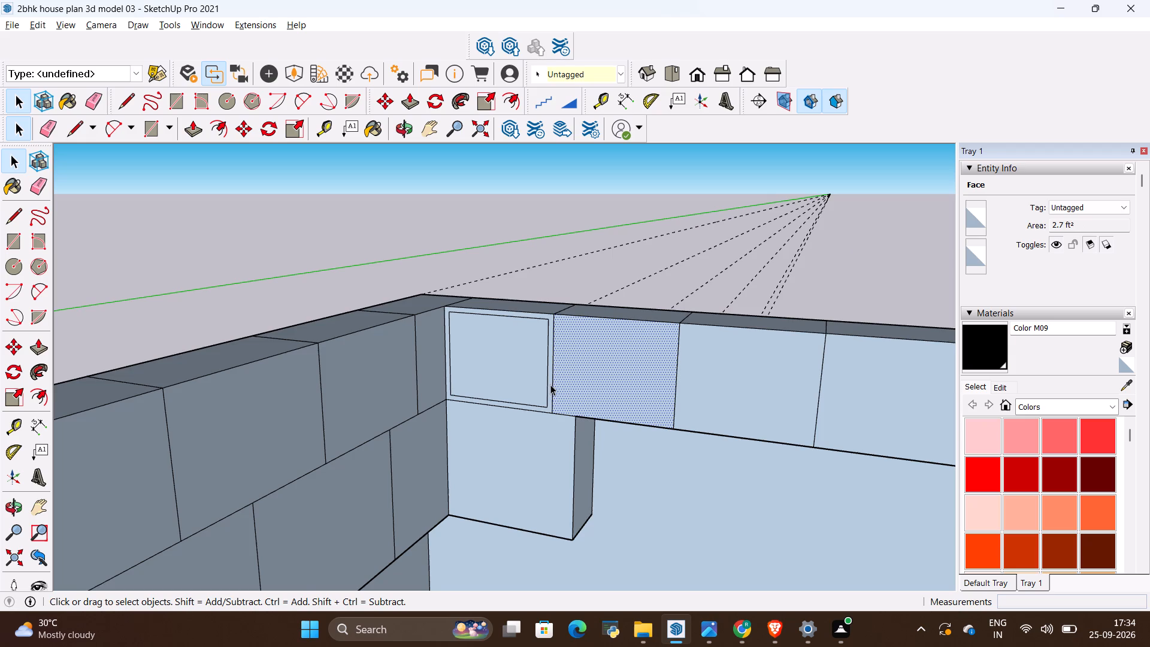
pyautogui.scroll(4, 552, 382)
pyautogui.scroll(-1, 555, 389)
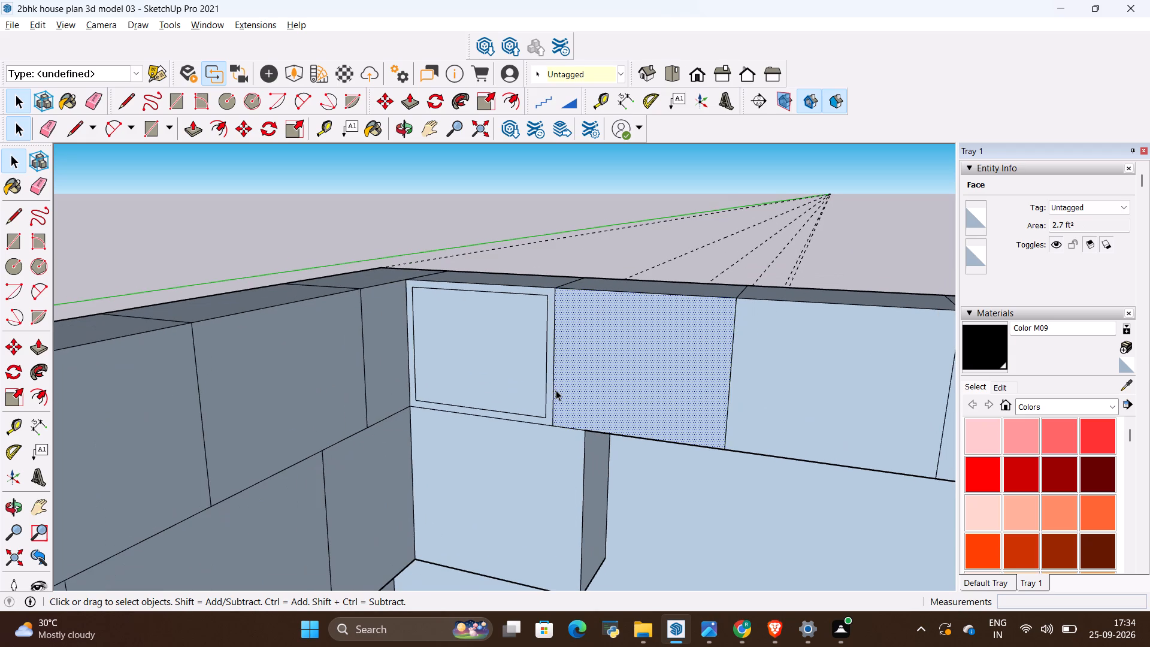
pyautogui.scroll(-2, 556, 391)
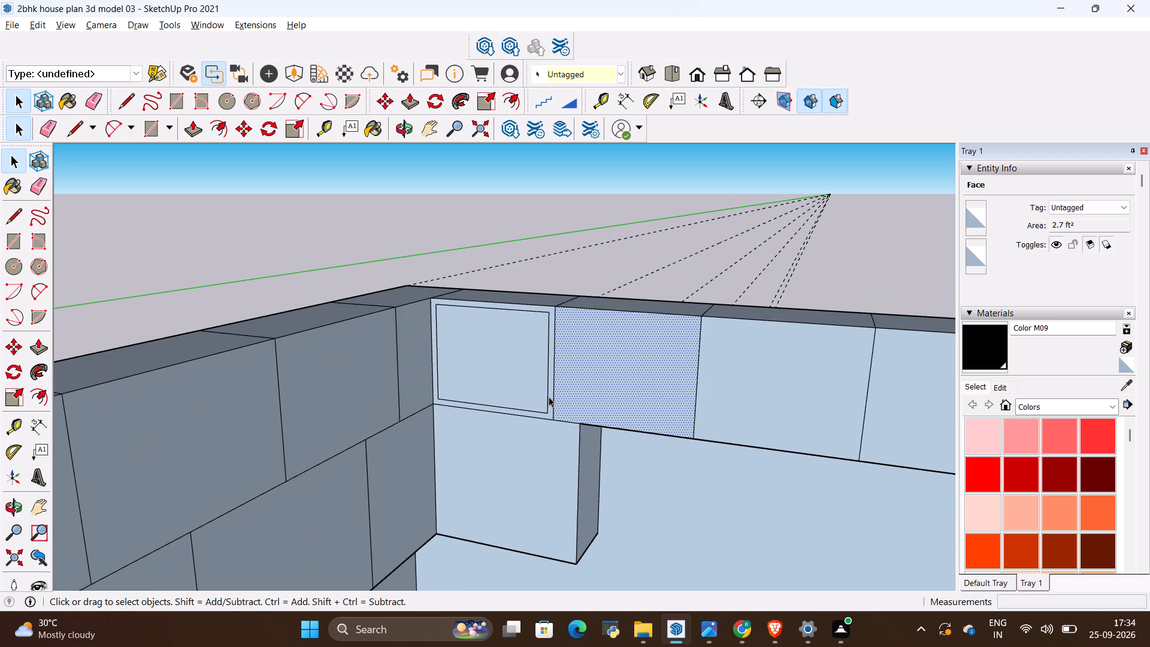
pyautogui.moveTo(541, 415); pyautogui.dragTo(542, 415, button='middle')
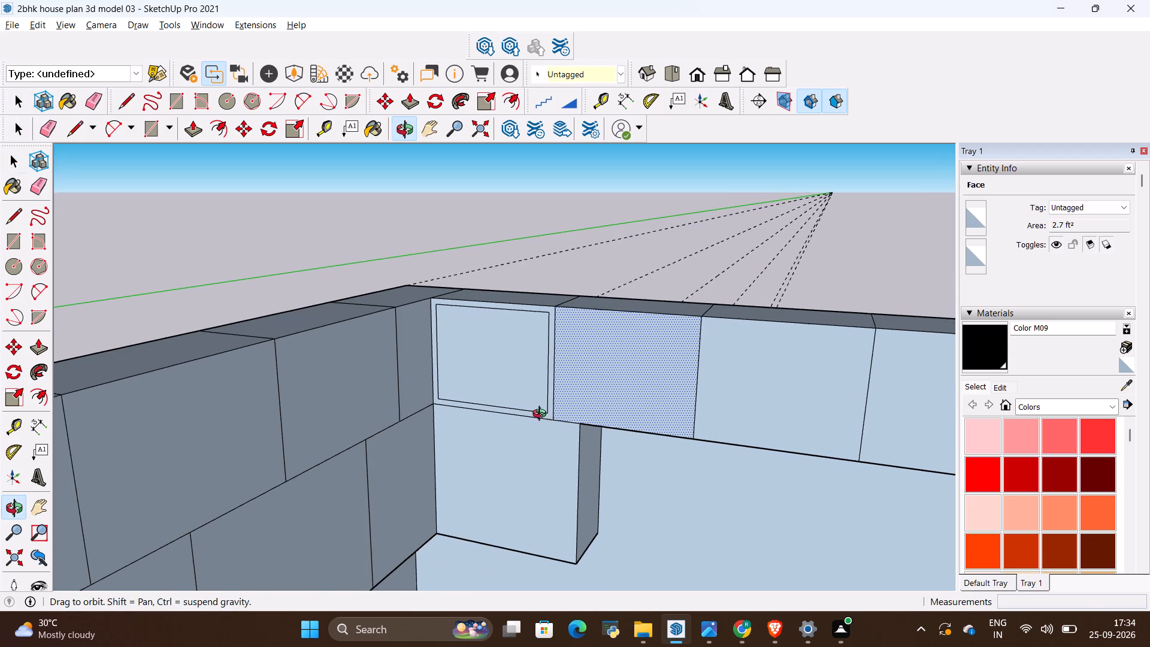
pyautogui.moveTo(542, 415); pyautogui.dragTo(541, 409, button='middle')
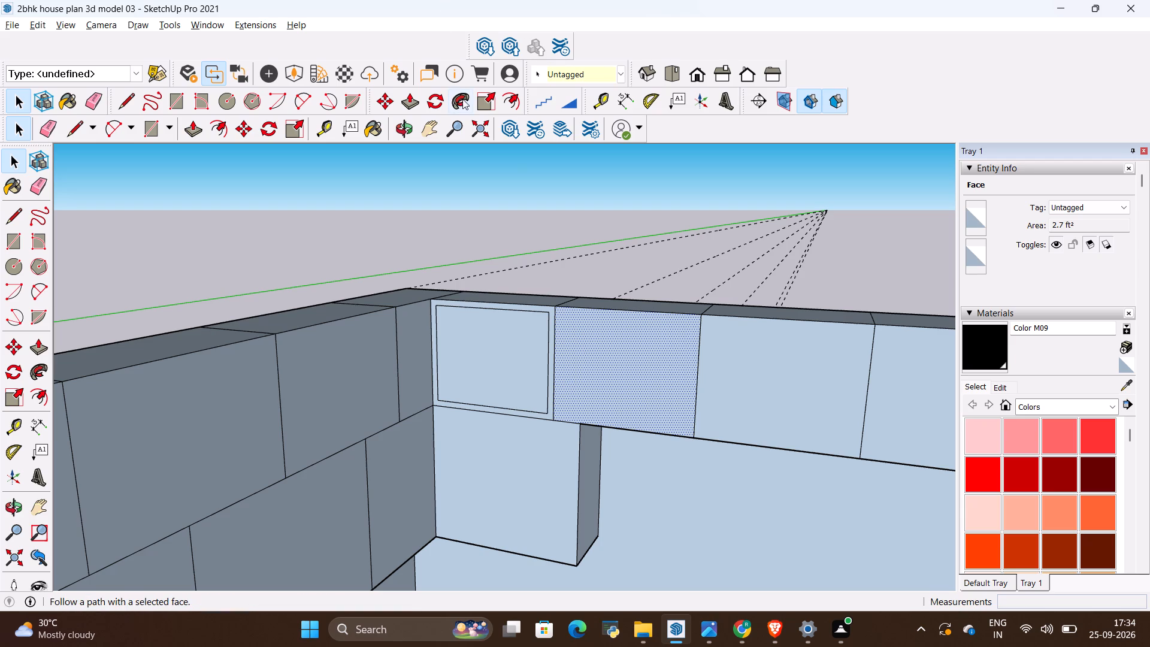
pyautogui.click(504, 103)
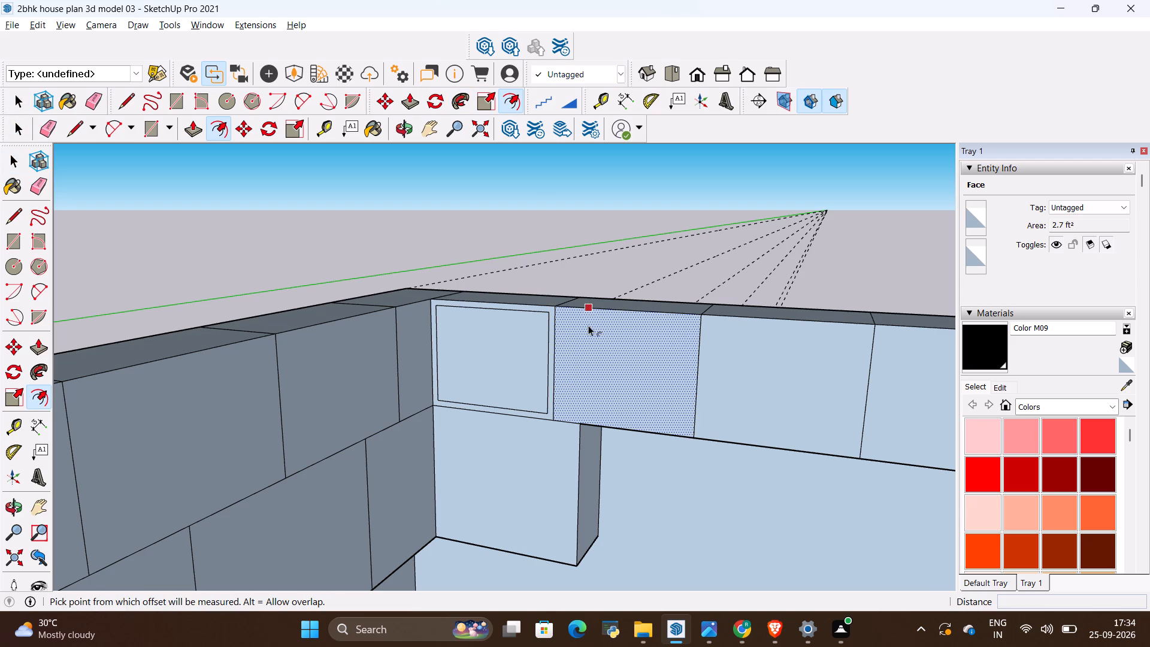
pyautogui.click(588, 325)
pyautogui.scroll(2, 553, 315)
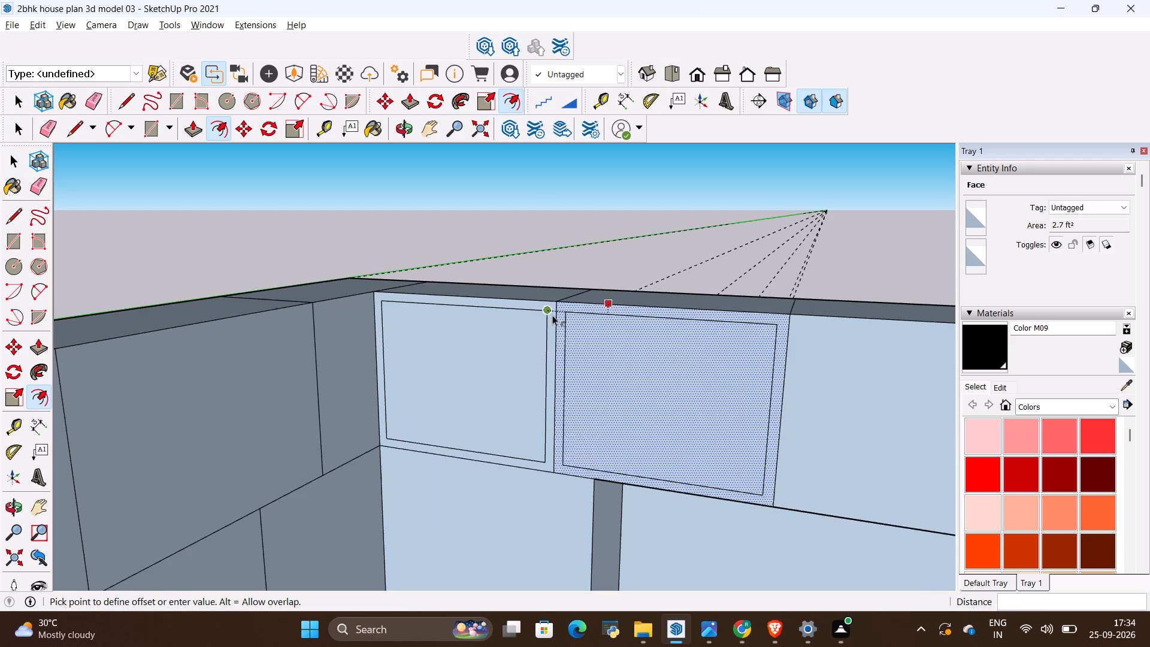
pyautogui.scroll(3, 552, 315)
pyautogui.click(547, 310)
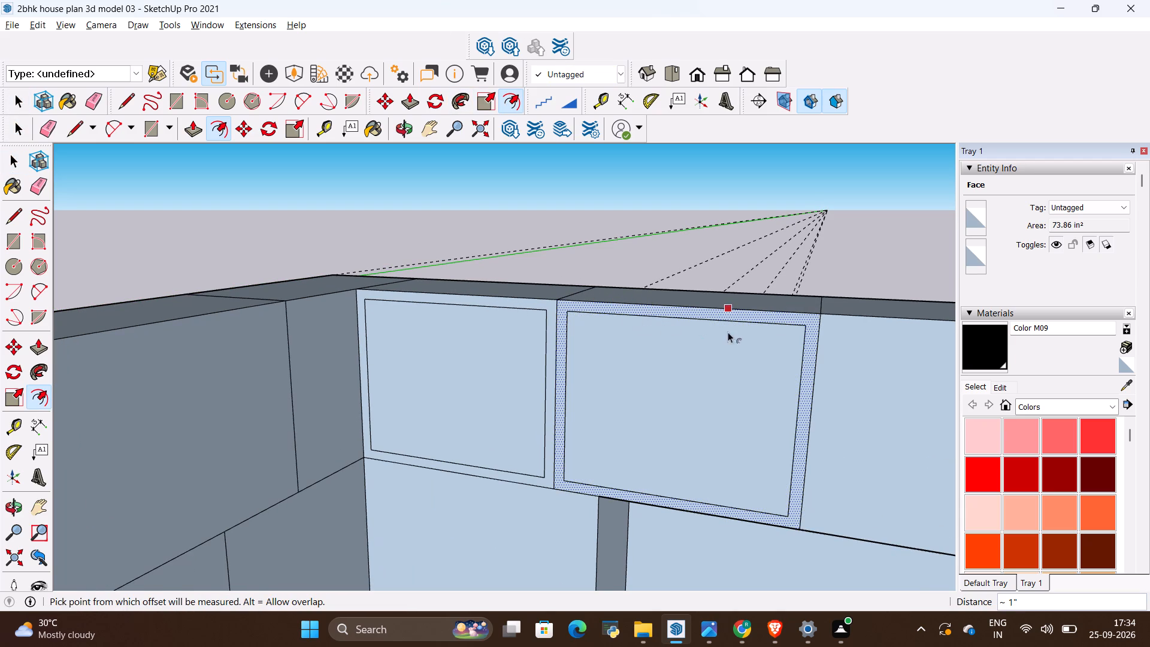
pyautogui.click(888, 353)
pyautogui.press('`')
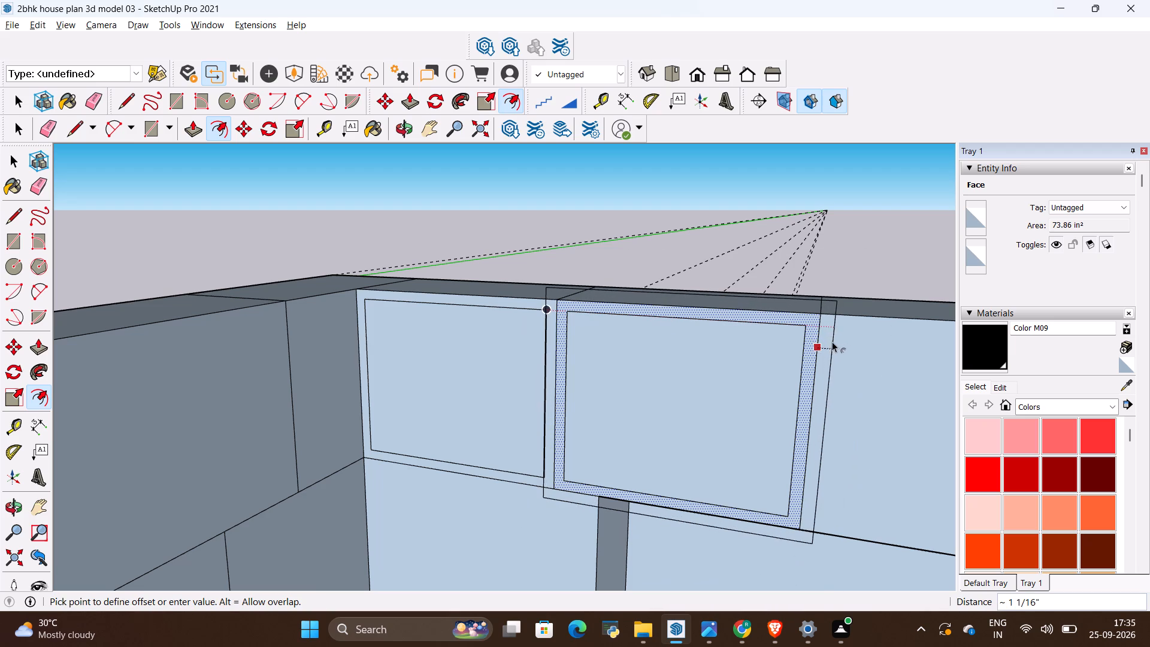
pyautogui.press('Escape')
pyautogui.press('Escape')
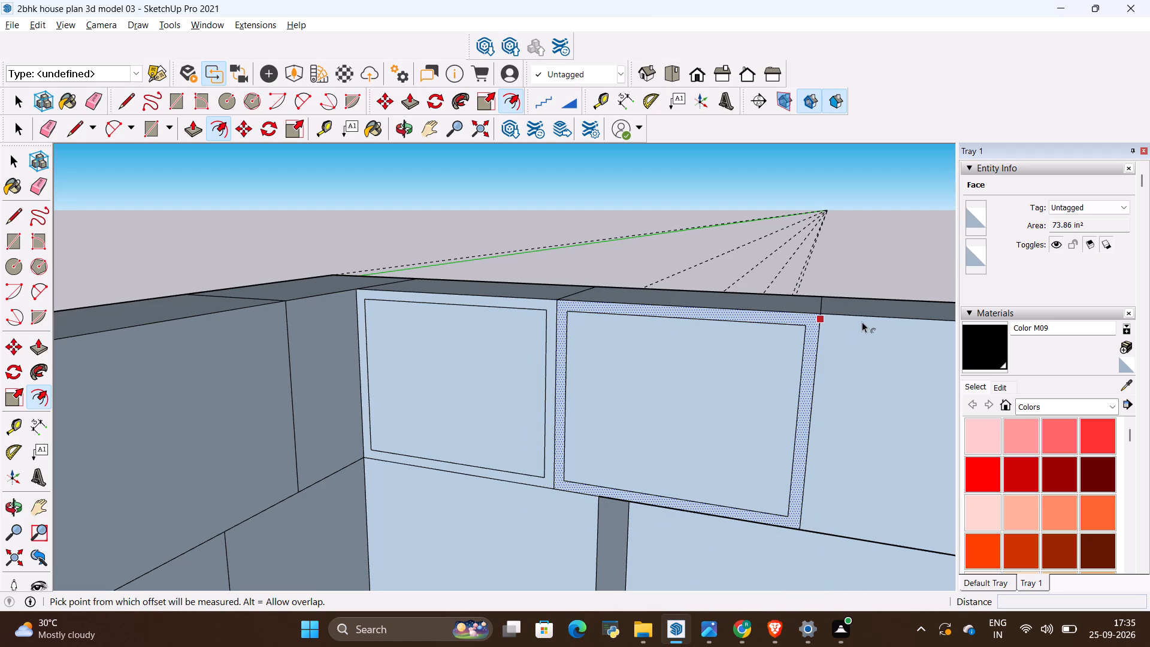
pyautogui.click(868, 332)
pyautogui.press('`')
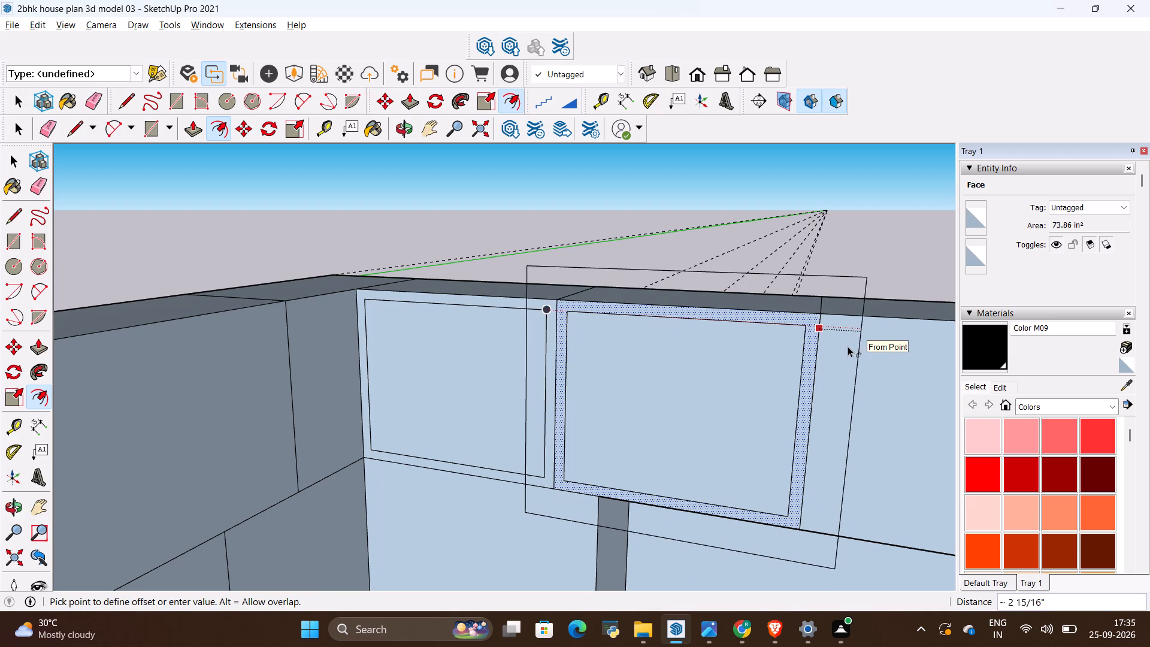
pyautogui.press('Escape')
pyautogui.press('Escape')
# Offset the third upper cabinet's face from the corner on the short wall inward by about 1" to match its neighbours' borders.
pyautogui.scroll(-4, 829, 370)
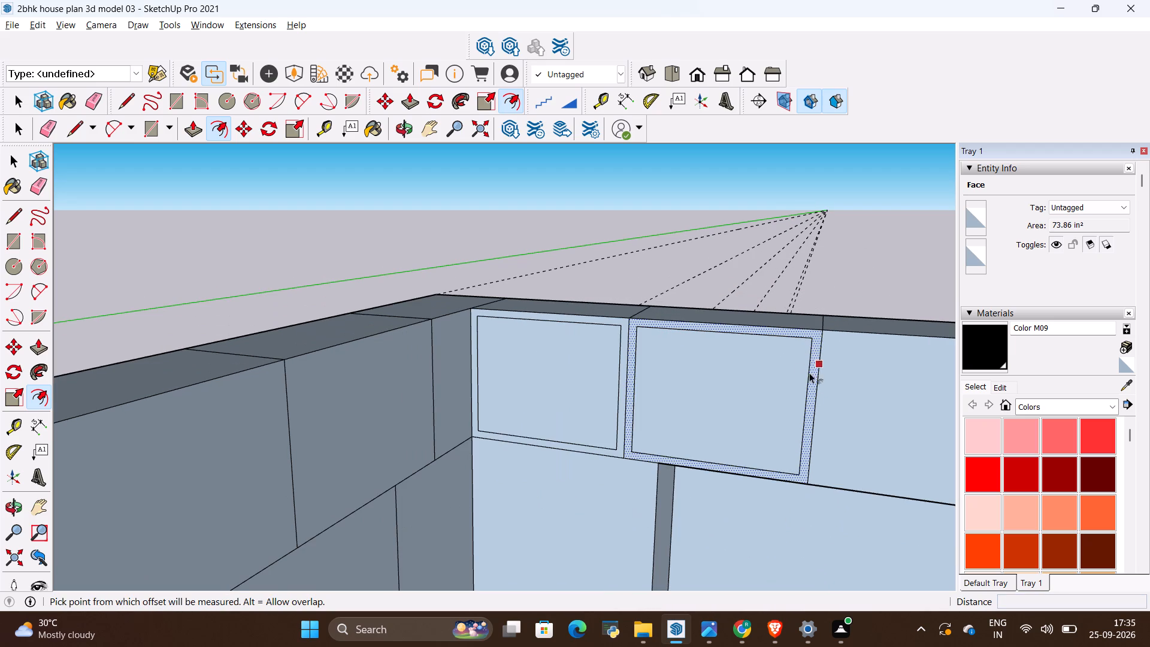
pyautogui.press('space')
pyautogui.press('space')
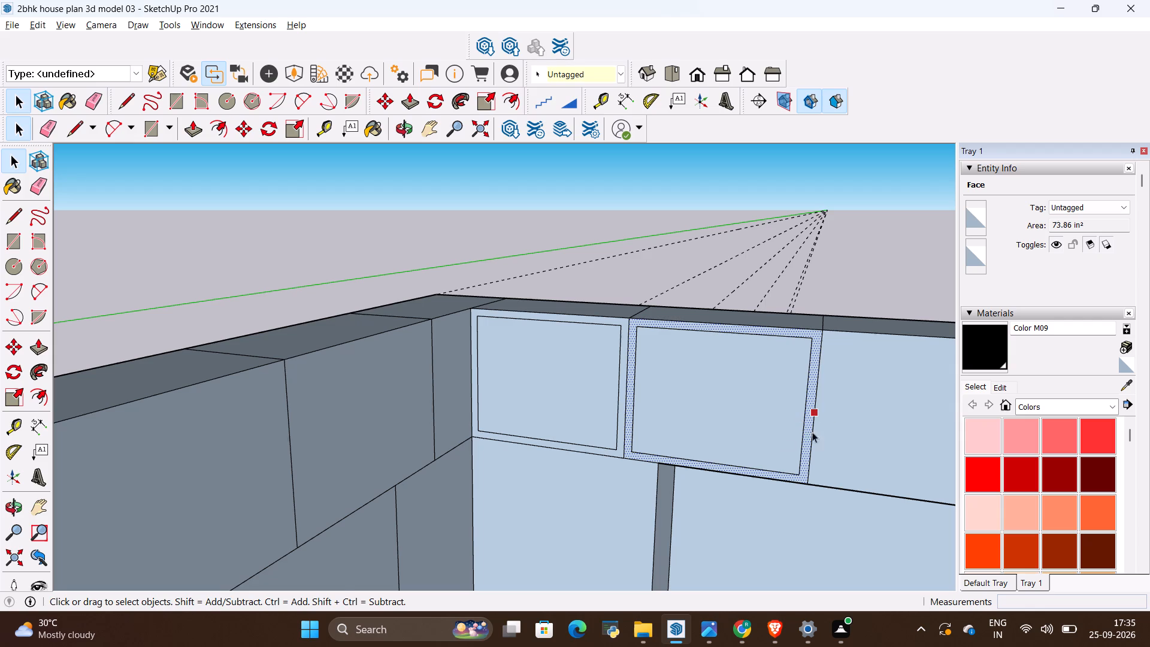
pyautogui.scroll(-5, 680, 427)
pyautogui.click(828, 442)
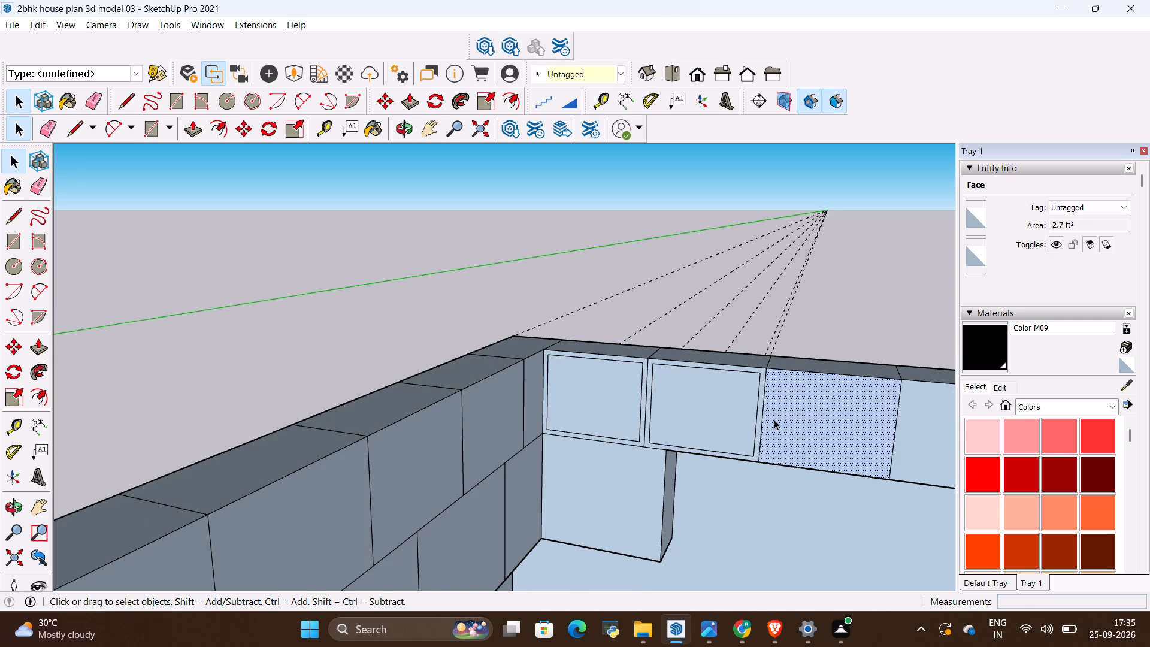
pyautogui.scroll(7, 774, 419)
pyautogui.scroll(-5, 728, 397)
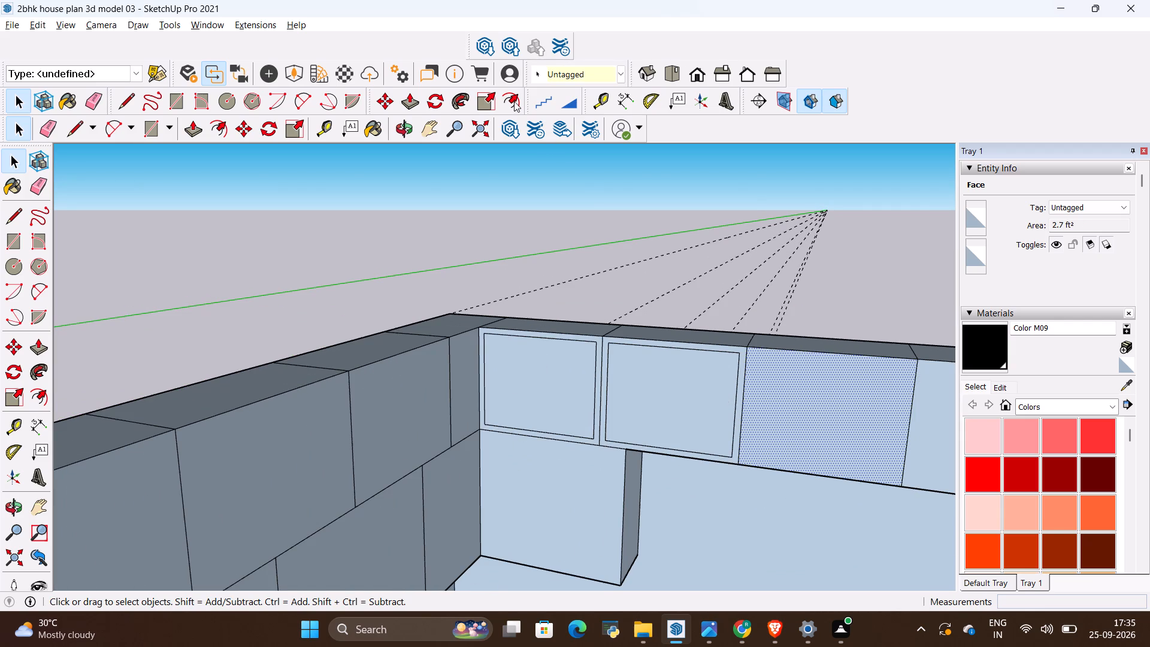
pyautogui.click(506, 95)
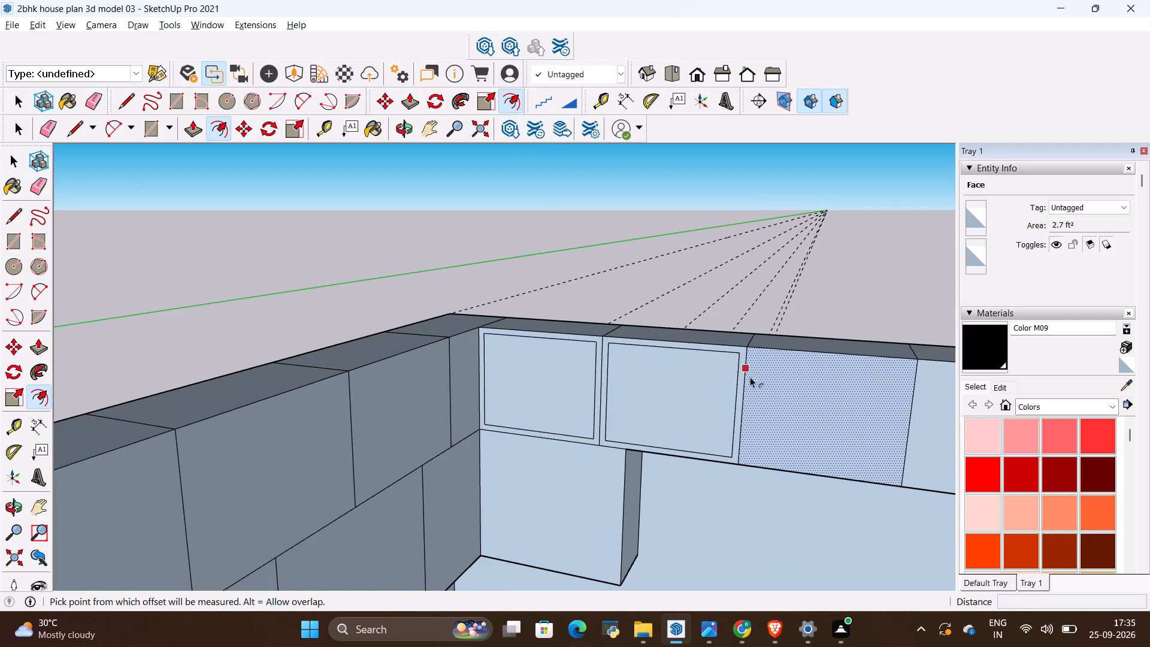
pyautogui.click(780, 403)
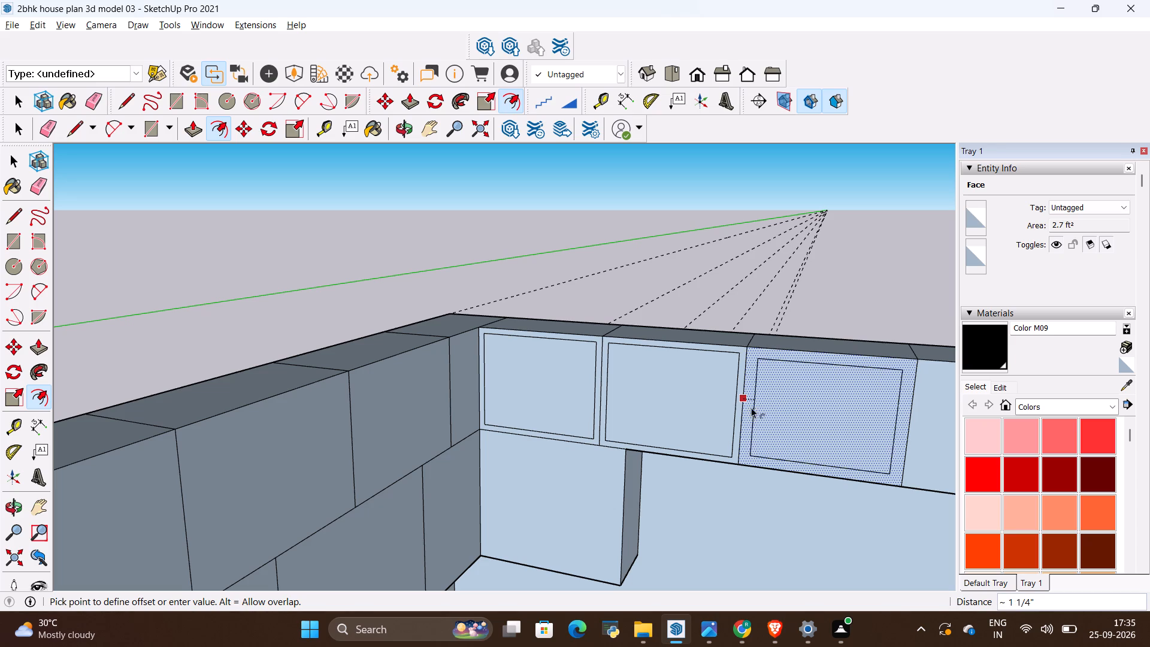
pyautogui.scroll(7, 743, 462)
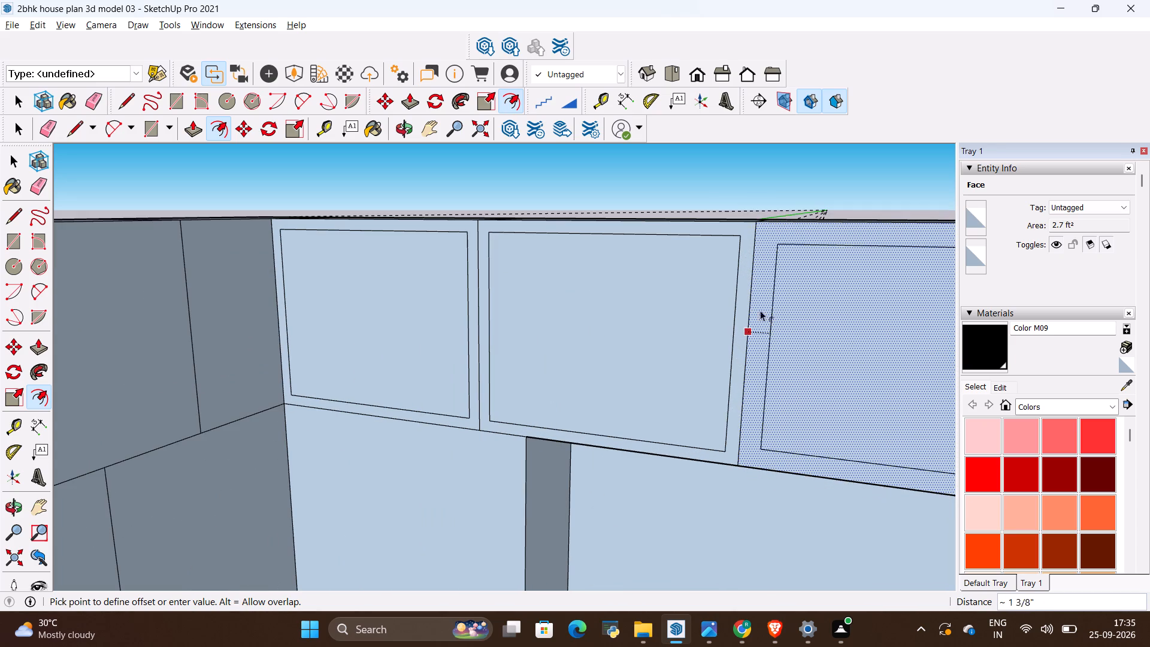
pyautogui.press('Escape')
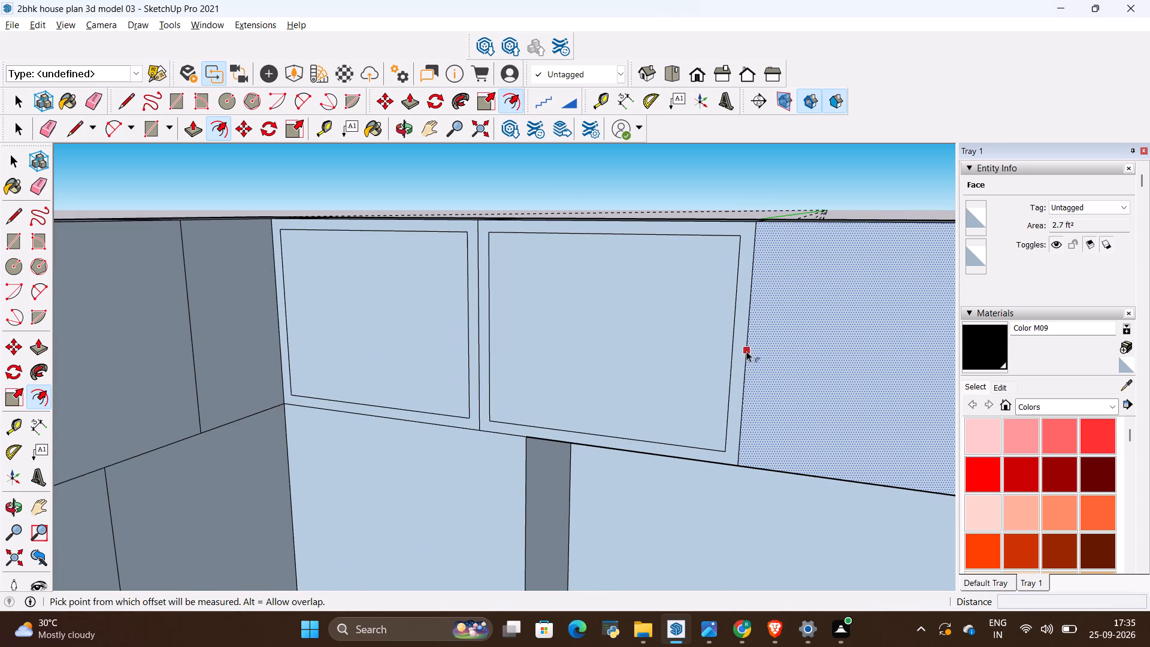
pyautogui.click(786, 249)
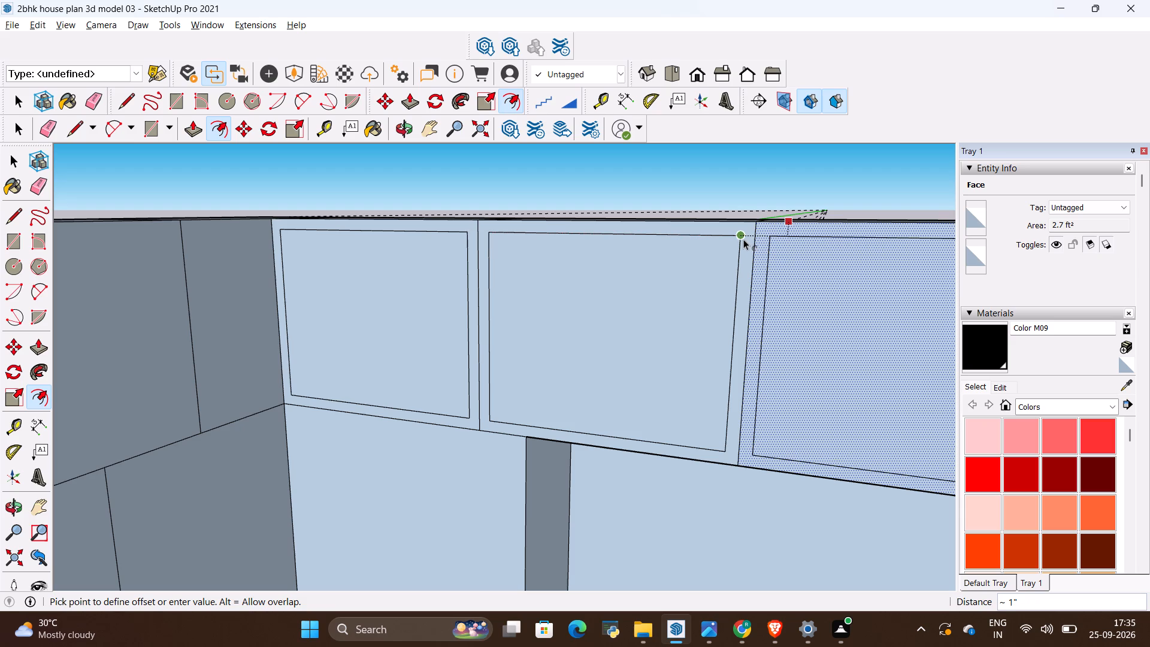
pyautogui.click(743, 237)
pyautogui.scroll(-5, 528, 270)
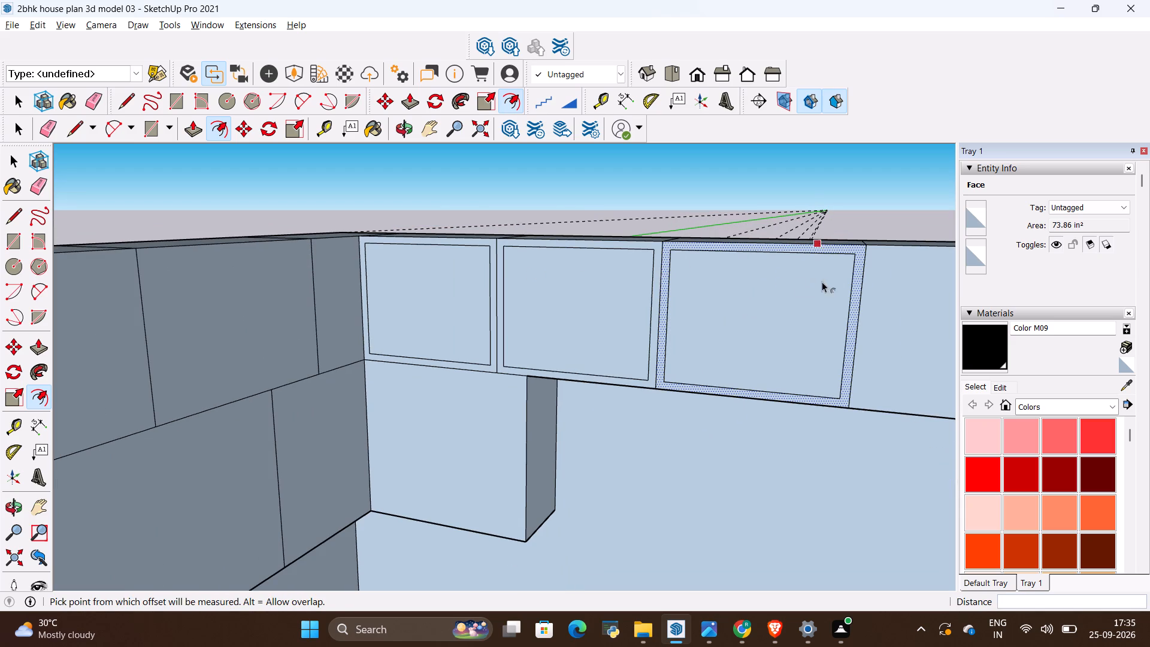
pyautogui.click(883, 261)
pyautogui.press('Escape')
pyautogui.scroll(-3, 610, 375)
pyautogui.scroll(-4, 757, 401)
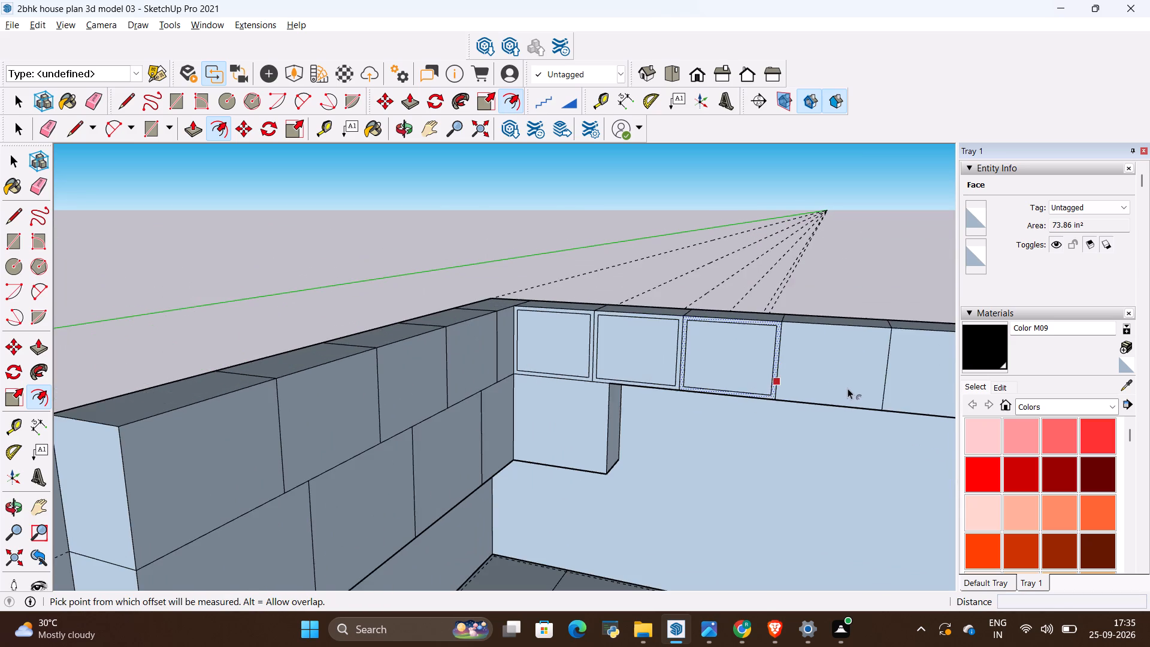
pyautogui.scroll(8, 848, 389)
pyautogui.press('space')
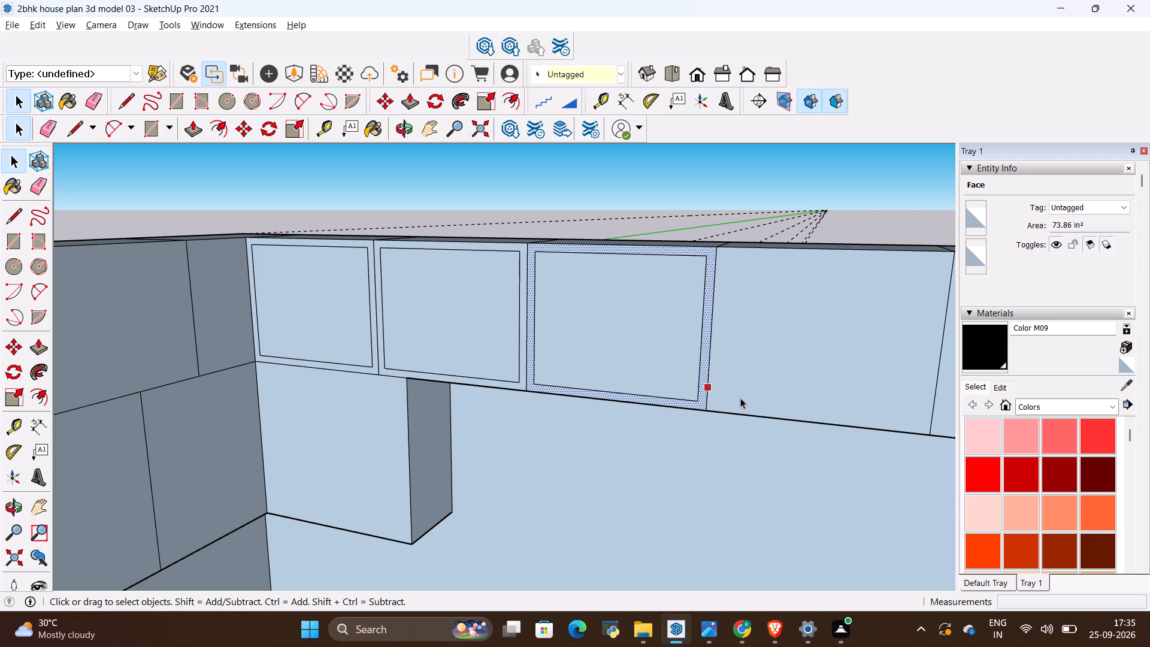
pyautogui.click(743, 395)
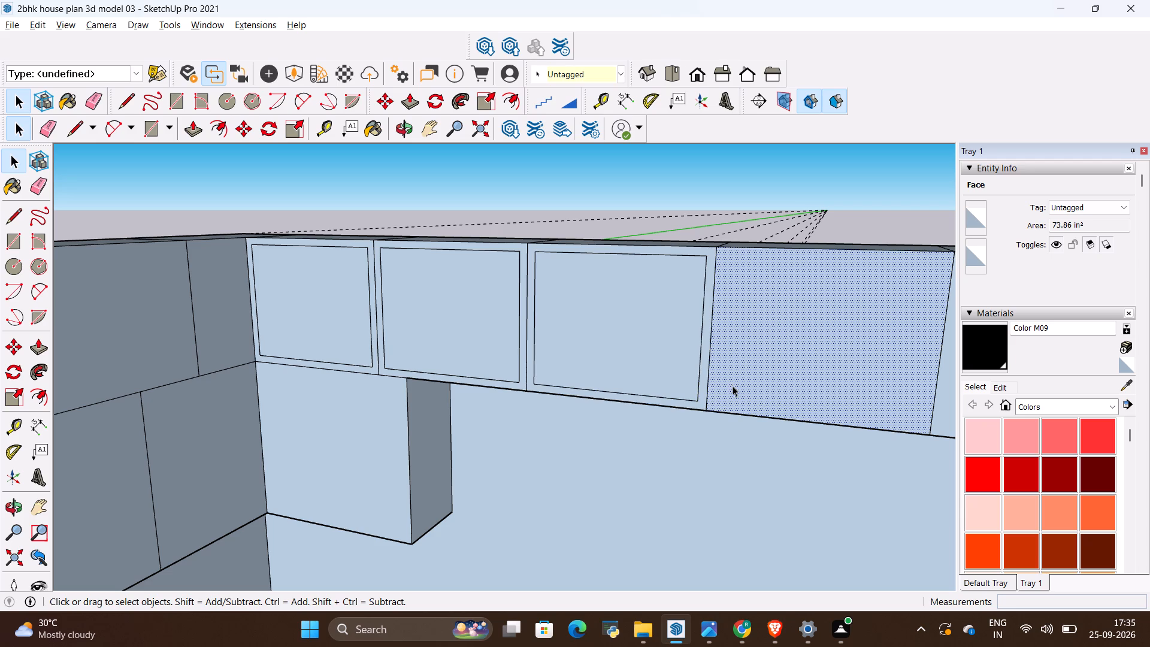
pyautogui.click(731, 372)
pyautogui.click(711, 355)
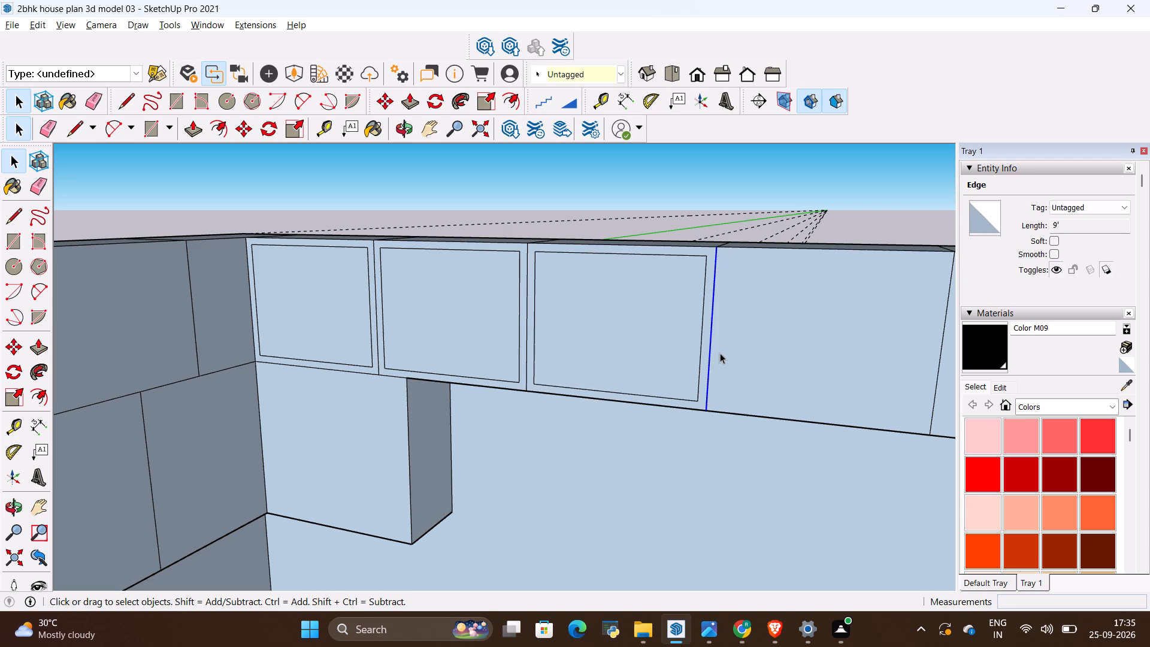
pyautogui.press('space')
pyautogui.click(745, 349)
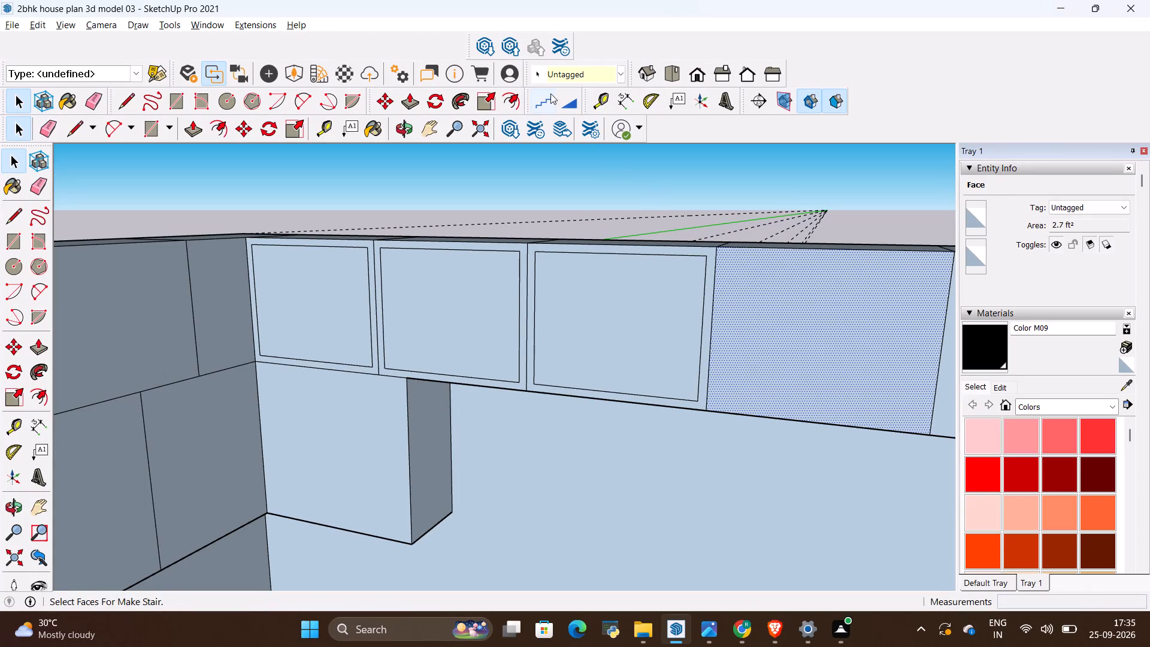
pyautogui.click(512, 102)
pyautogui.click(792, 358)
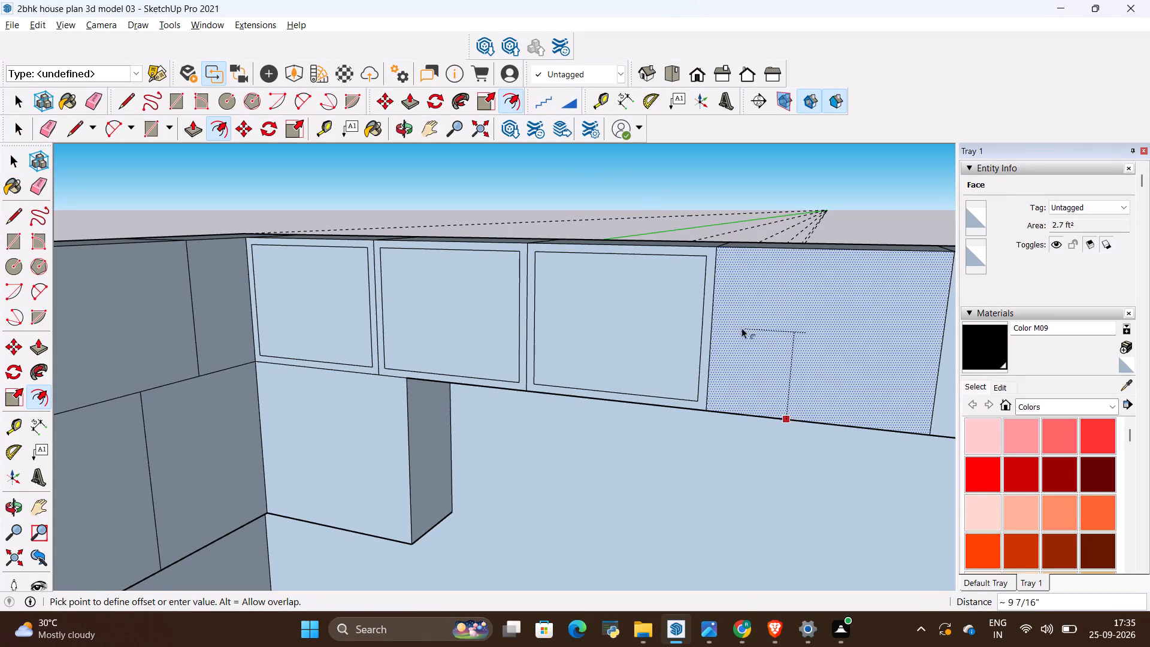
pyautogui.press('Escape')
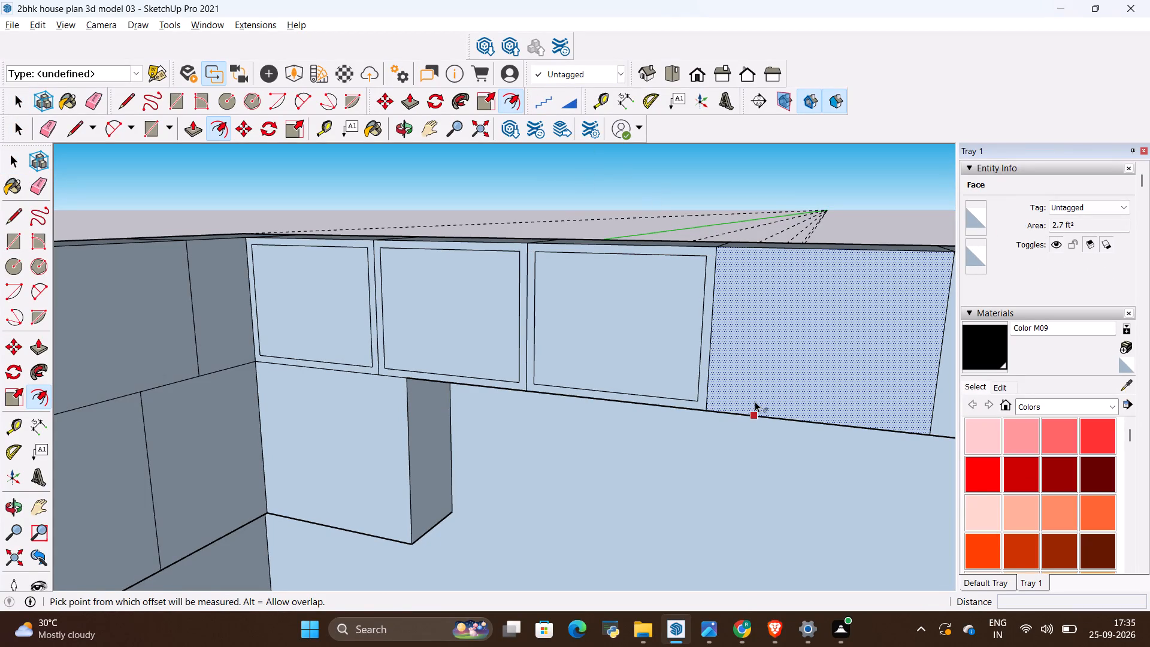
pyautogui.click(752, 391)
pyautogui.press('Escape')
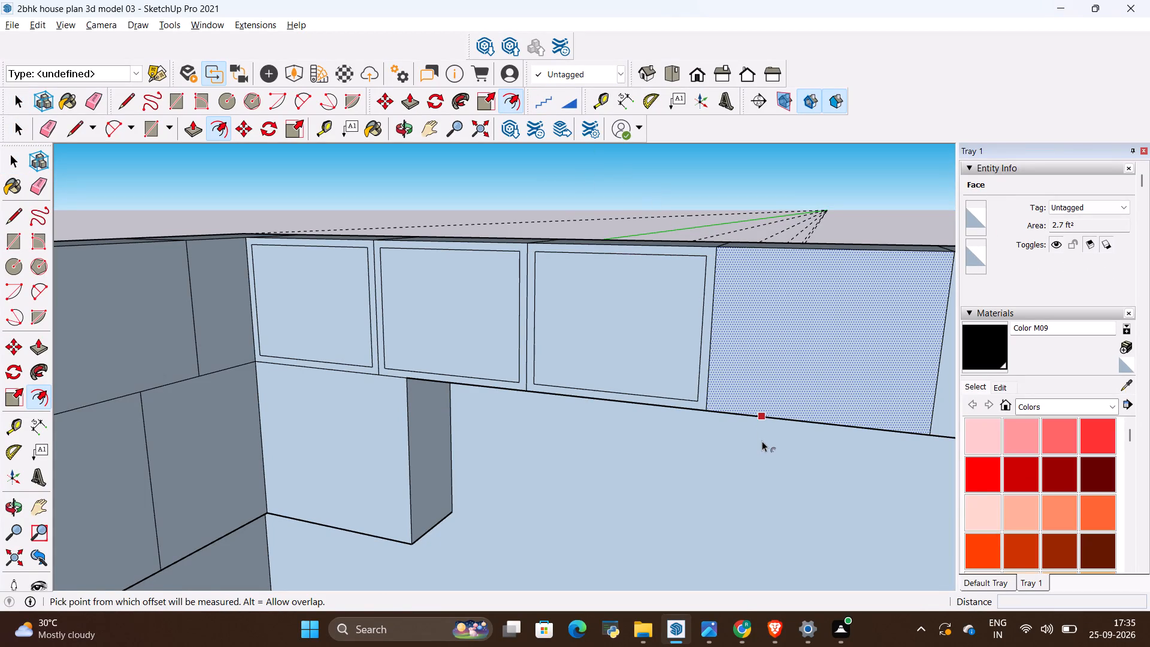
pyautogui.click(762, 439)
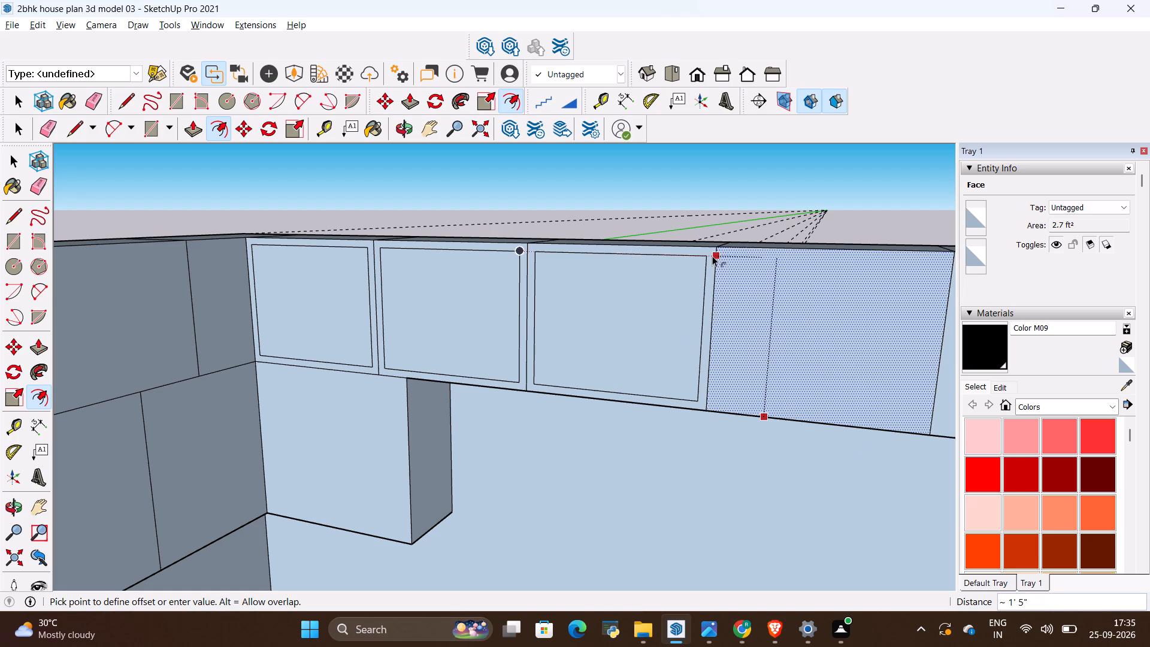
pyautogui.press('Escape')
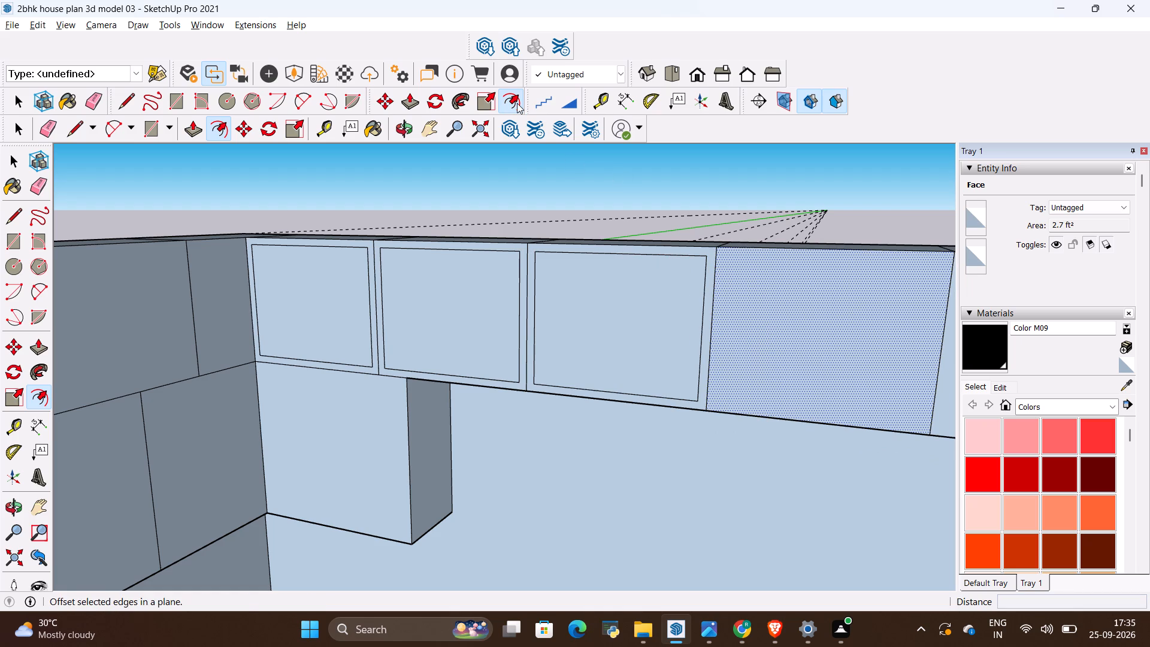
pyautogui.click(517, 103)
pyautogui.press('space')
# Offset the fourth upper cabinet's face from the corner on the short wall inward by about 15/16" to form a border.
pyautogui.click(737, 458)
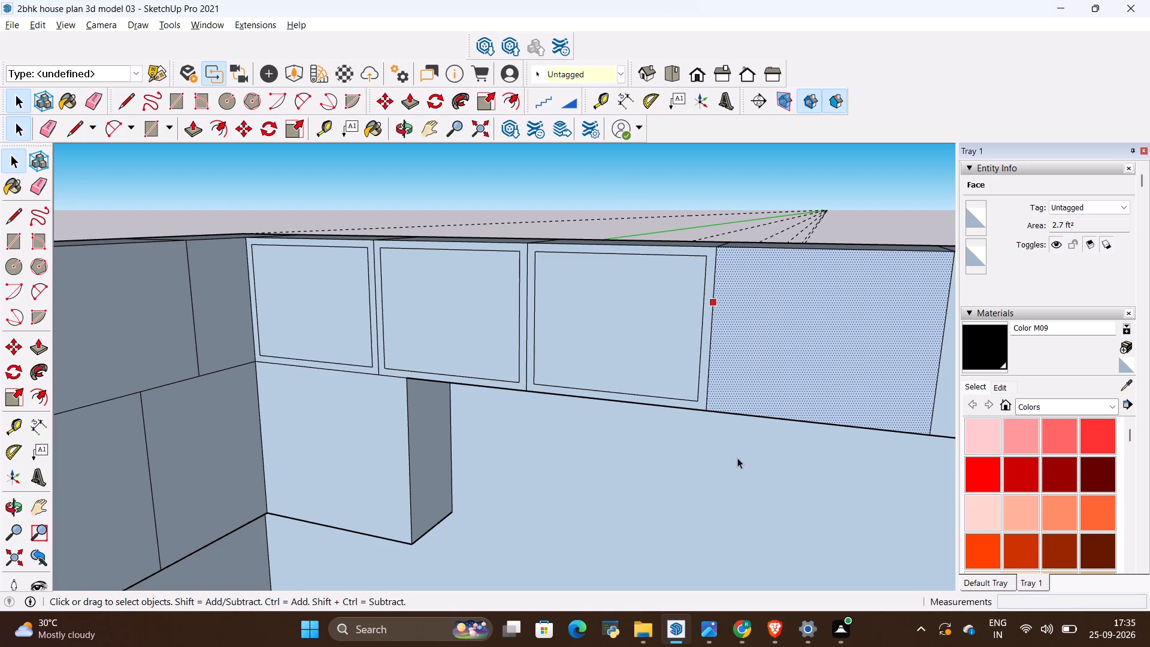
pyautogui.click(776, 351)
pyautogui.click(506, 105)
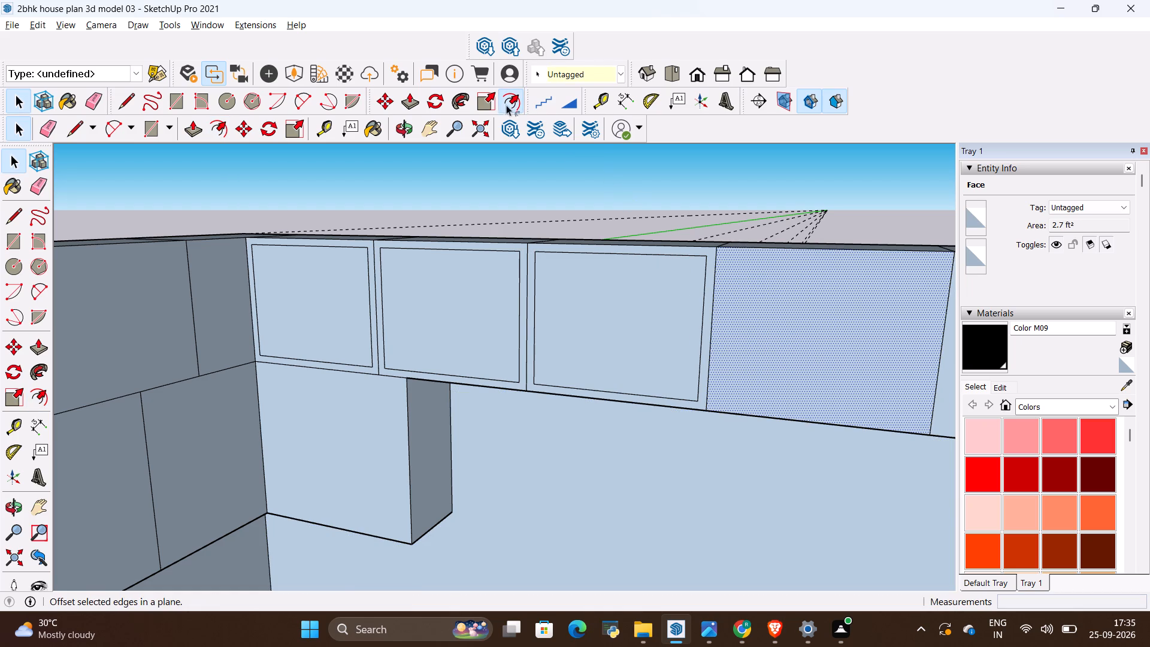
pyautogui.click(737, 321)
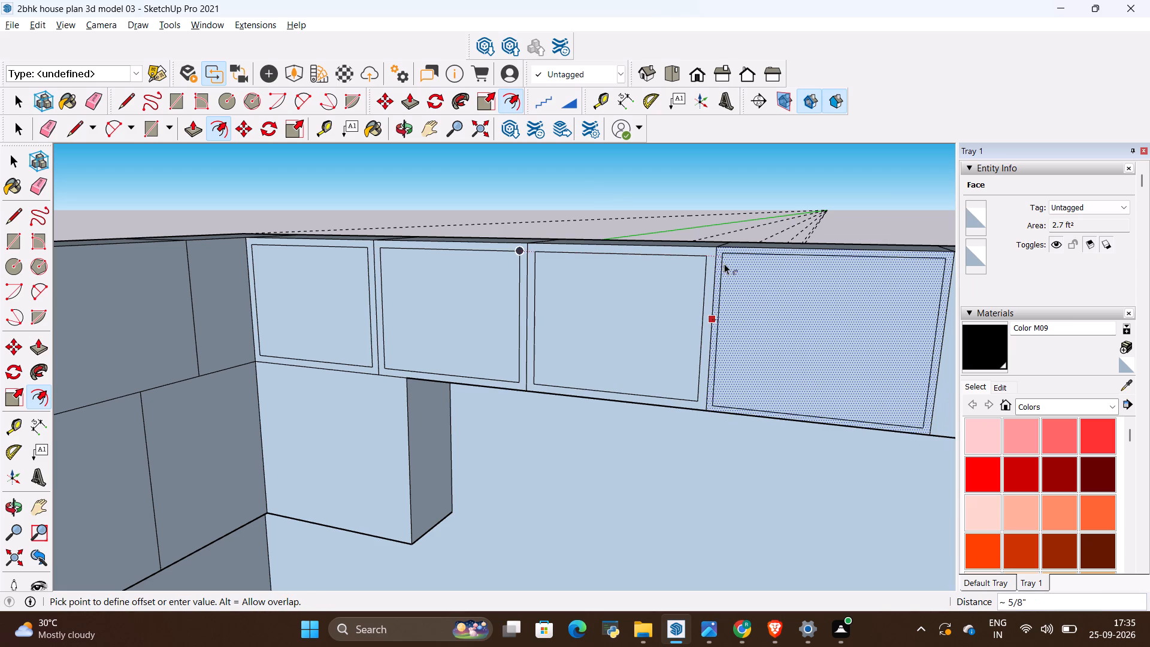
pyautogui.scroll(6, 728, 265)
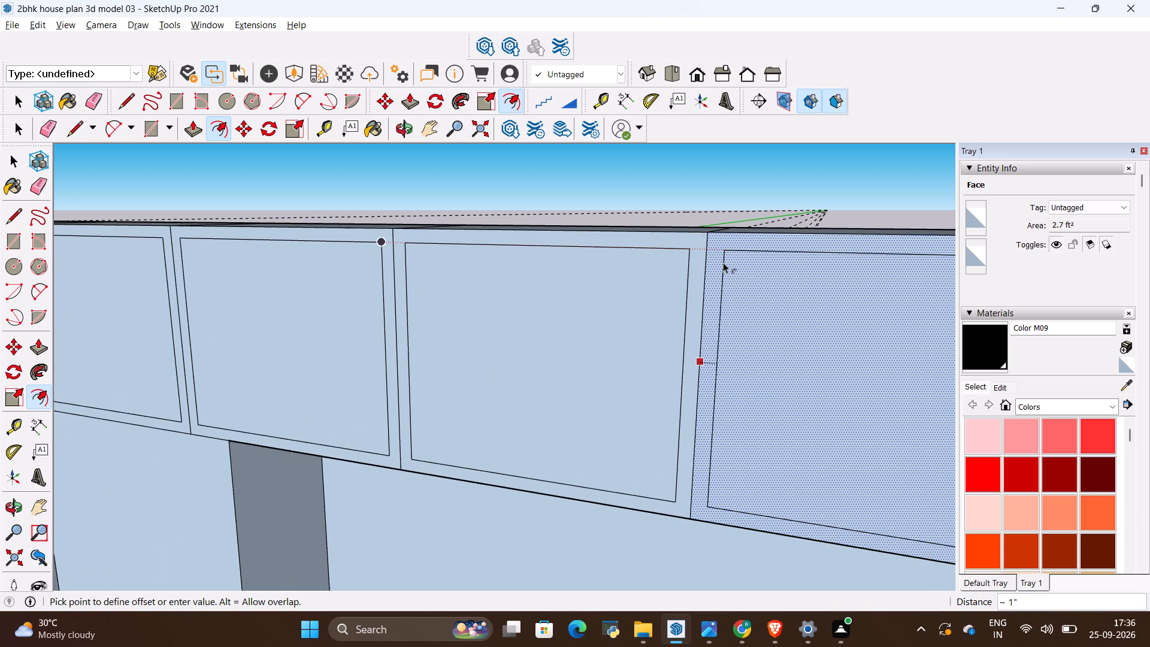
pyautogui.click(722, 265)
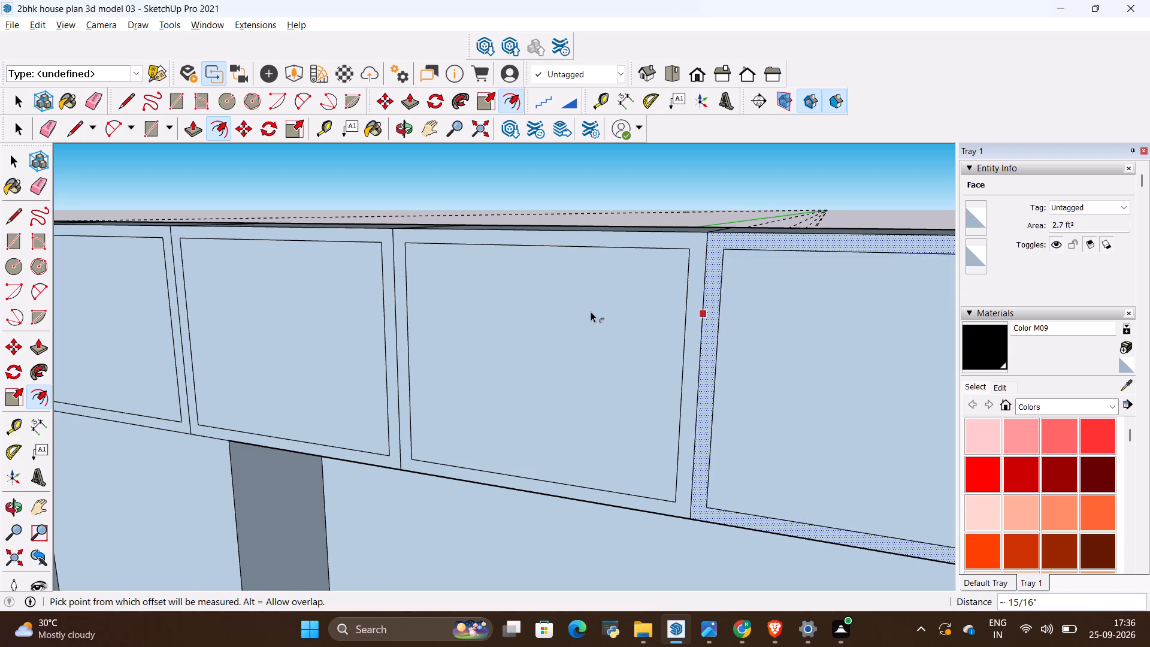
# Offset the face of the last upper cabinet, at the short wall's free end, inward by about 1" to form a border.
pyautogui.scroll(-9, 588, 312)
pyautogui.scroll(-1, 731, 349)
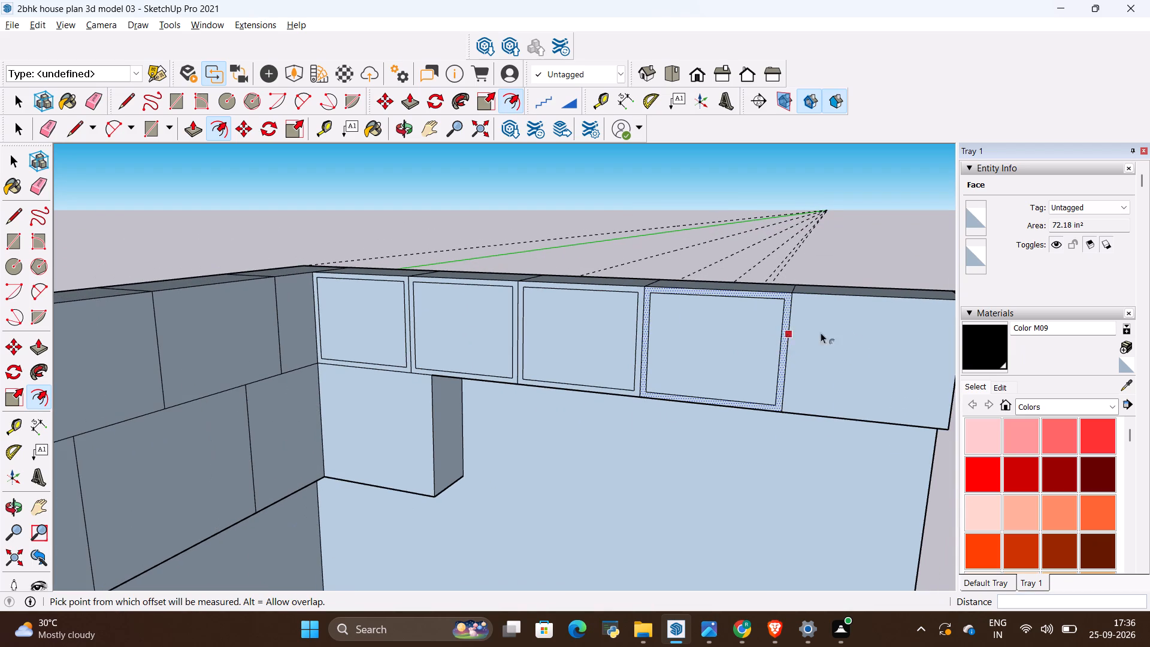
pyautogui.press('space')
pyautogui.click(828, 331)
pyautogui.scroll(4, 793, 313)
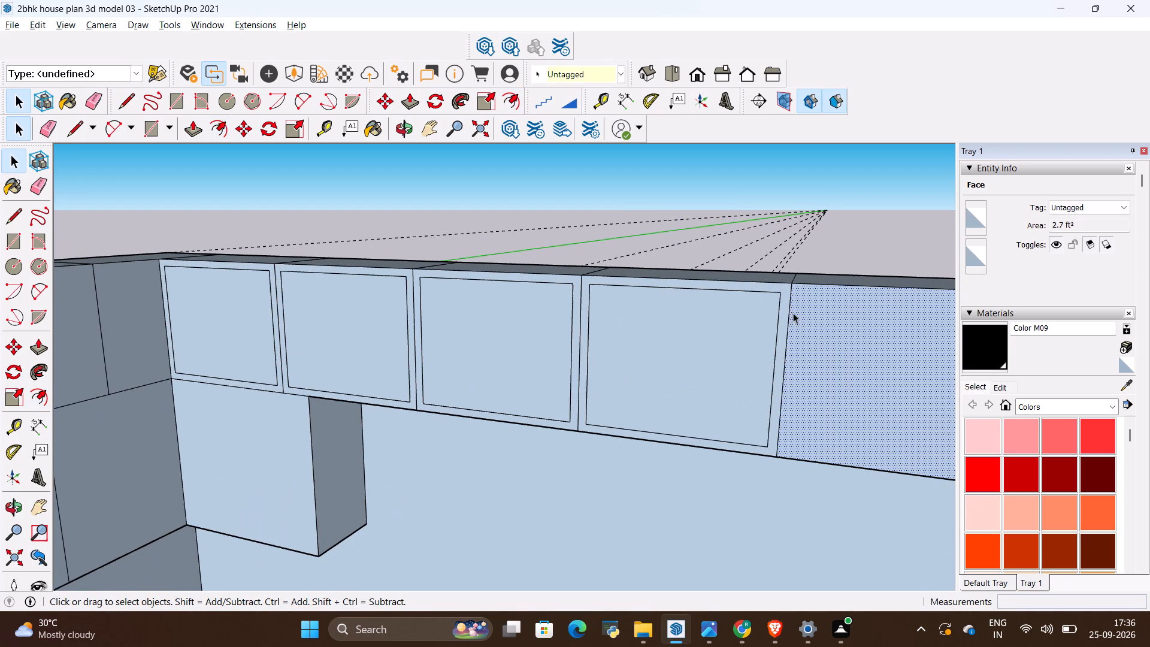
pyautogui.click(519, 104)
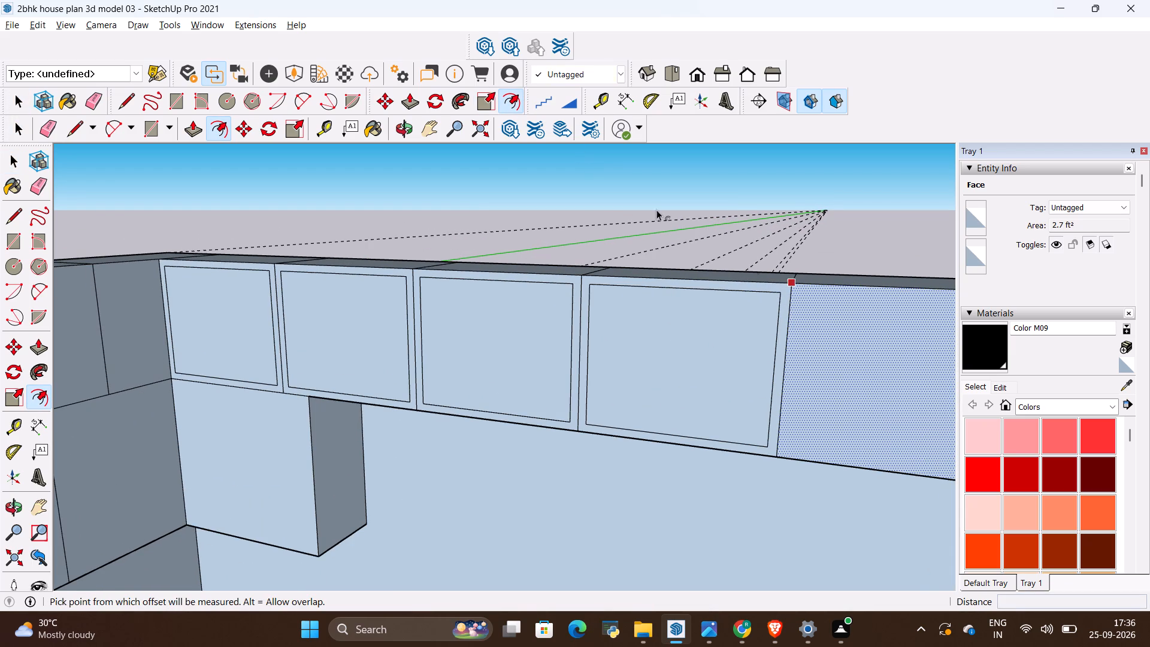
pyautogui.click(856, 323)
pyautogui.click(816, 304)
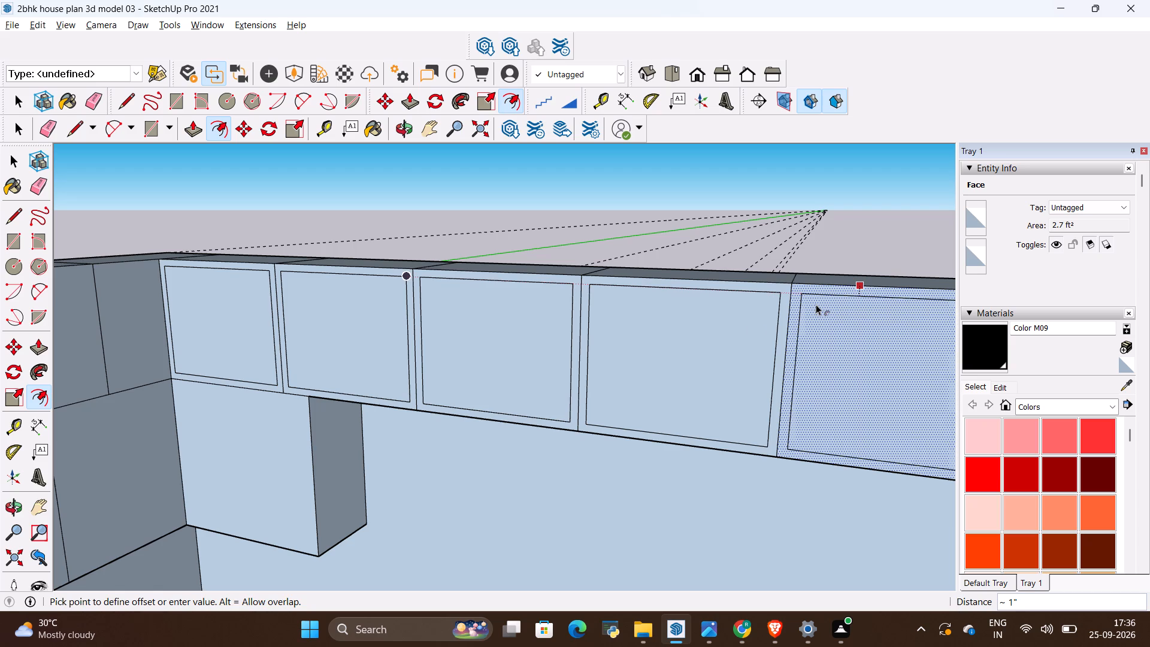
pyautogui.scroll(-5, 606, 384)
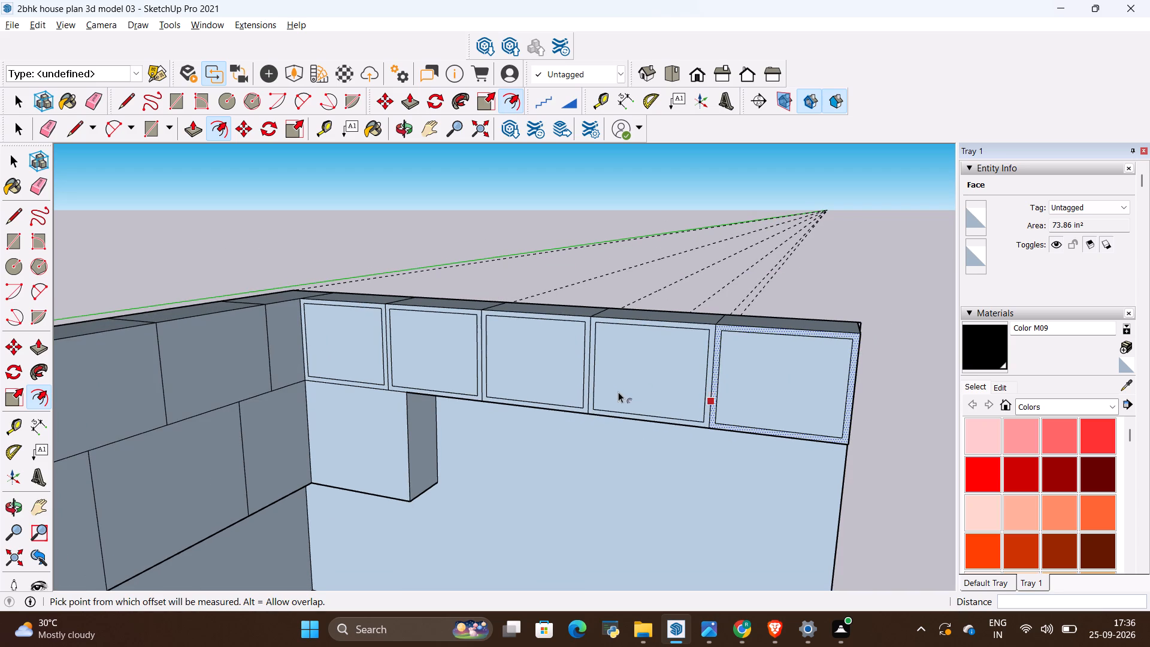
pyautogui.press('Escape')
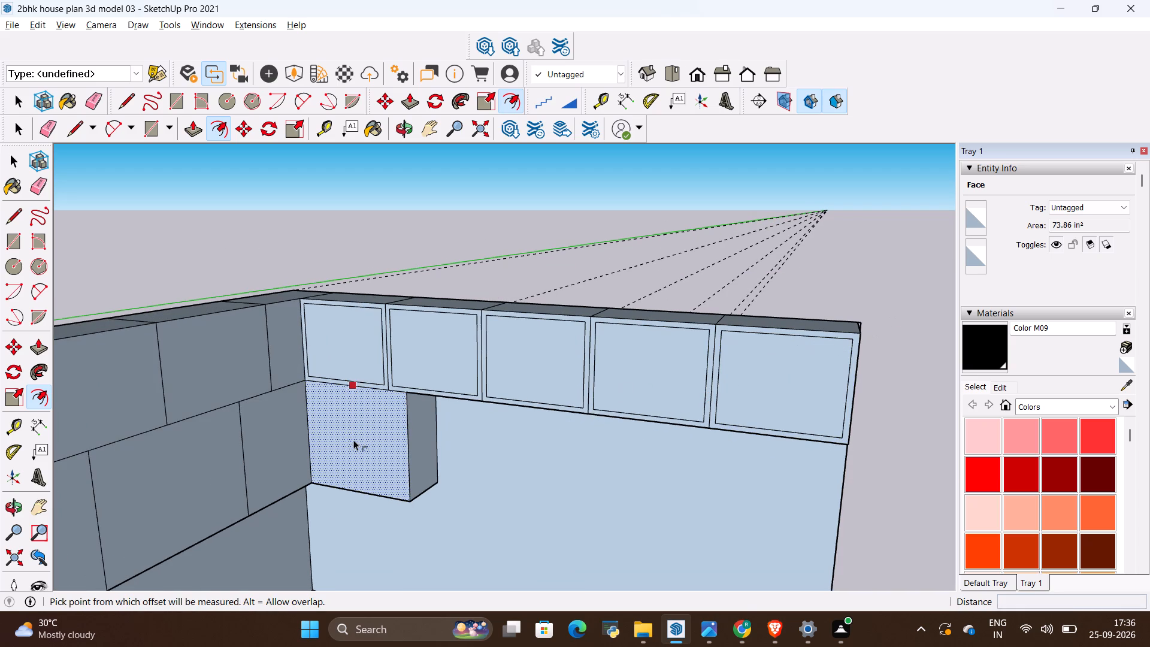
# Offset the front face of the short wall's lower wall cabinet, beneath the upper cabinets at the corner, inward by 1".
pyautogui.click(344, 451)
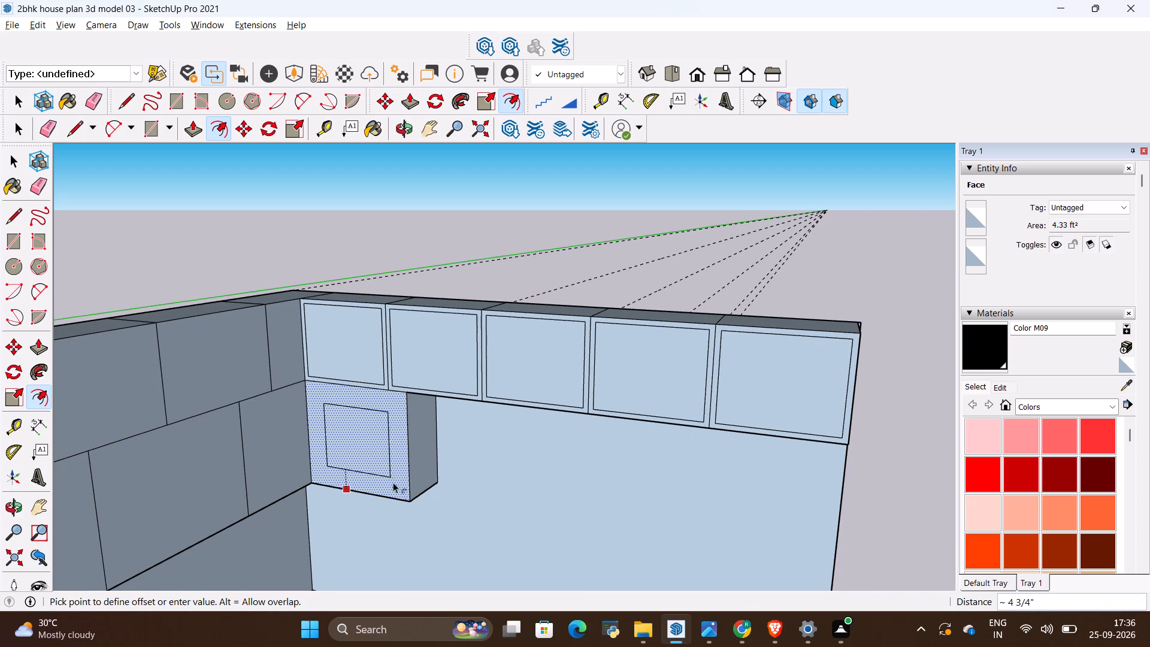
pyautogui.scroll(4, 397, 493)
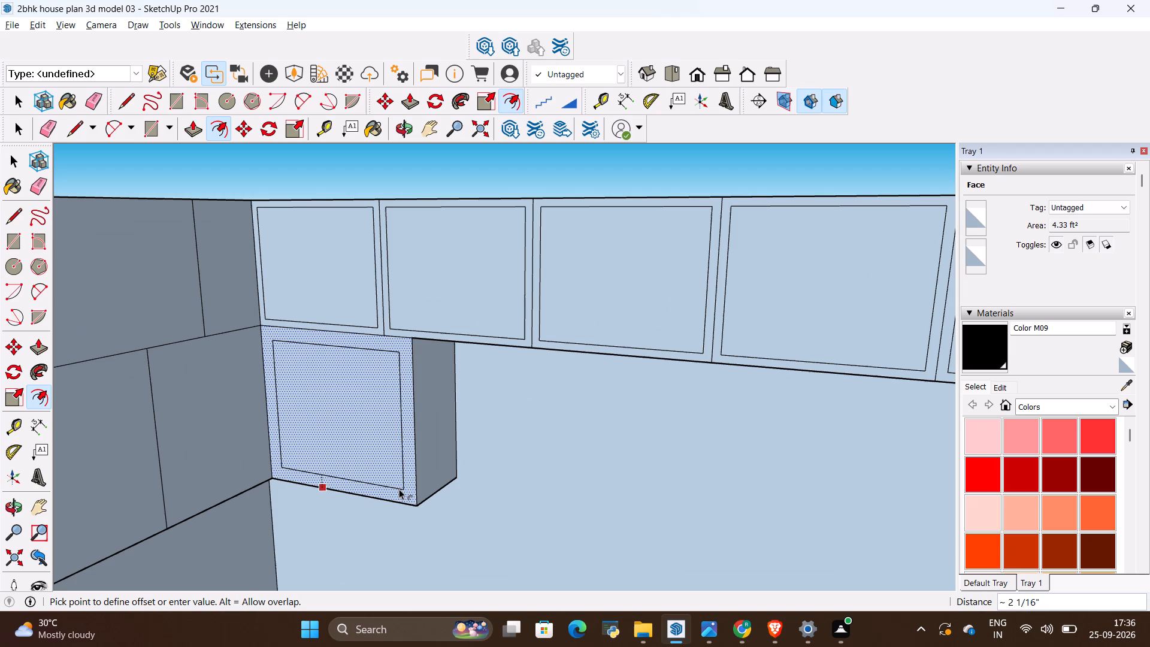
pyautogui.press('BackSpace')
pyautogui.press('1')
pyautogui.hotkey('shift', '"')
pyautogui.press('Return')
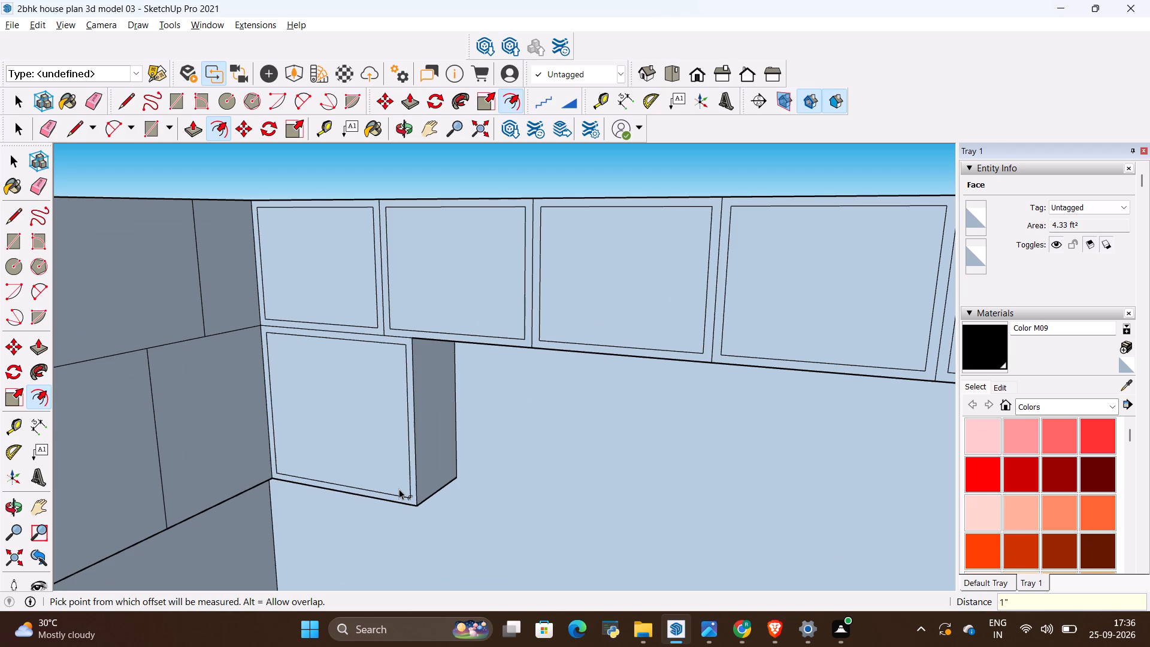
# Offset the faces of the long wall's two lower-row wall cabinets nearest the corner inward by 1" each.
pyautogui.scroll(-4, 547, 498)
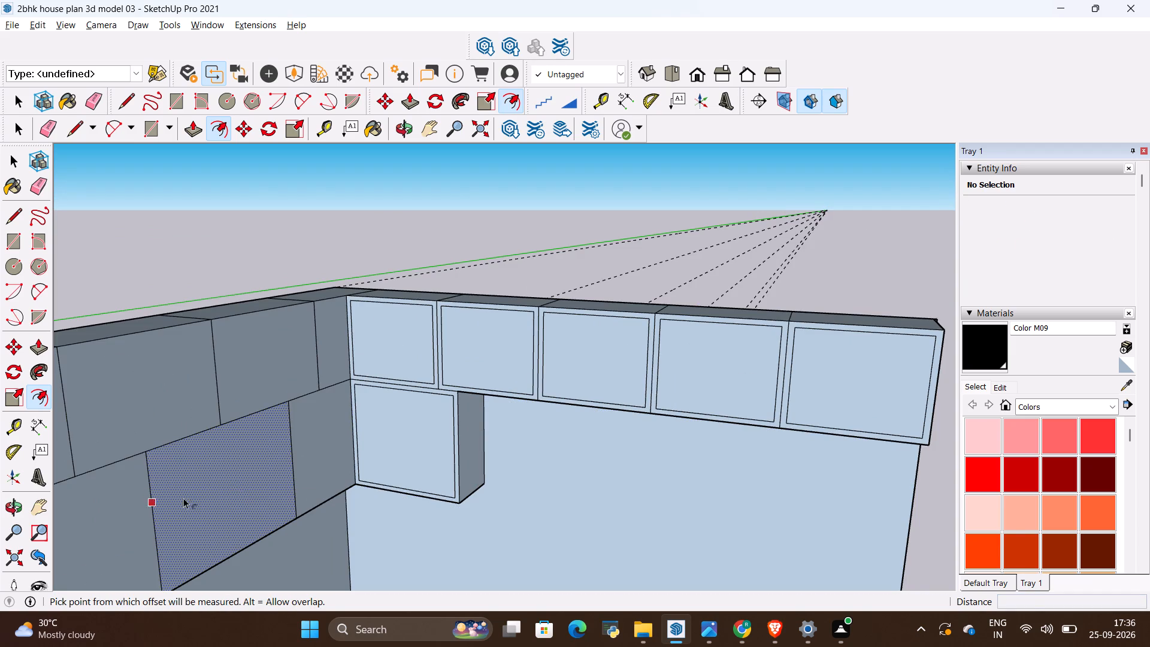
pyautogui.click(193, 501)
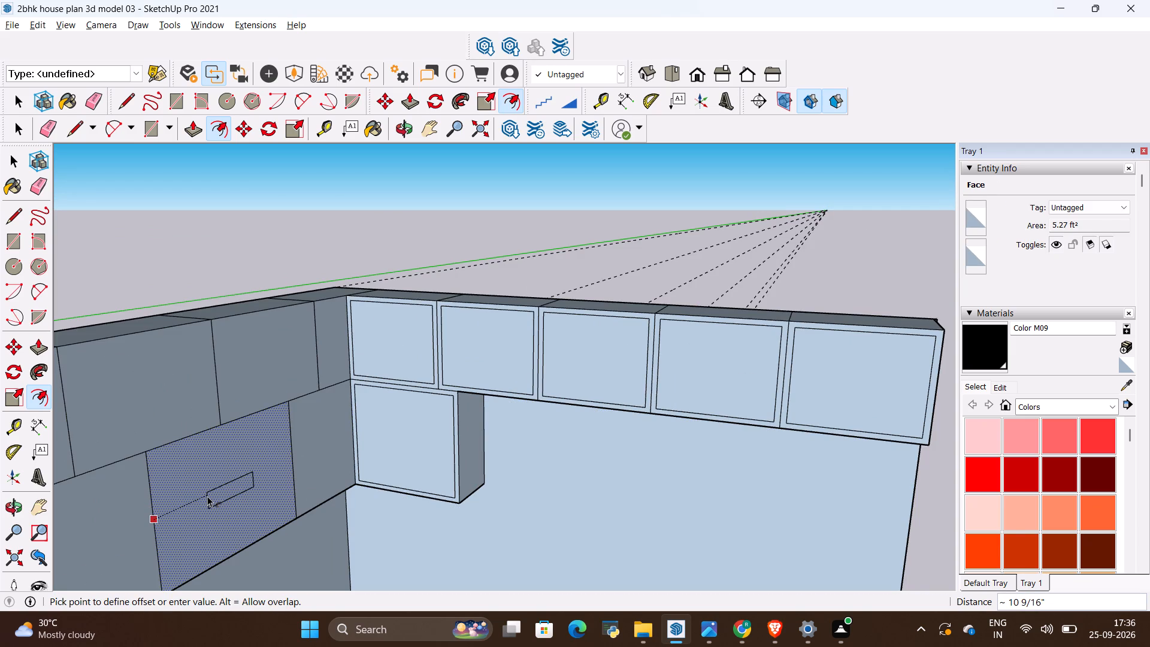
pyautogui.press('BackSpace')
pyautogui.write('1"')
pyautogui.press('Return')
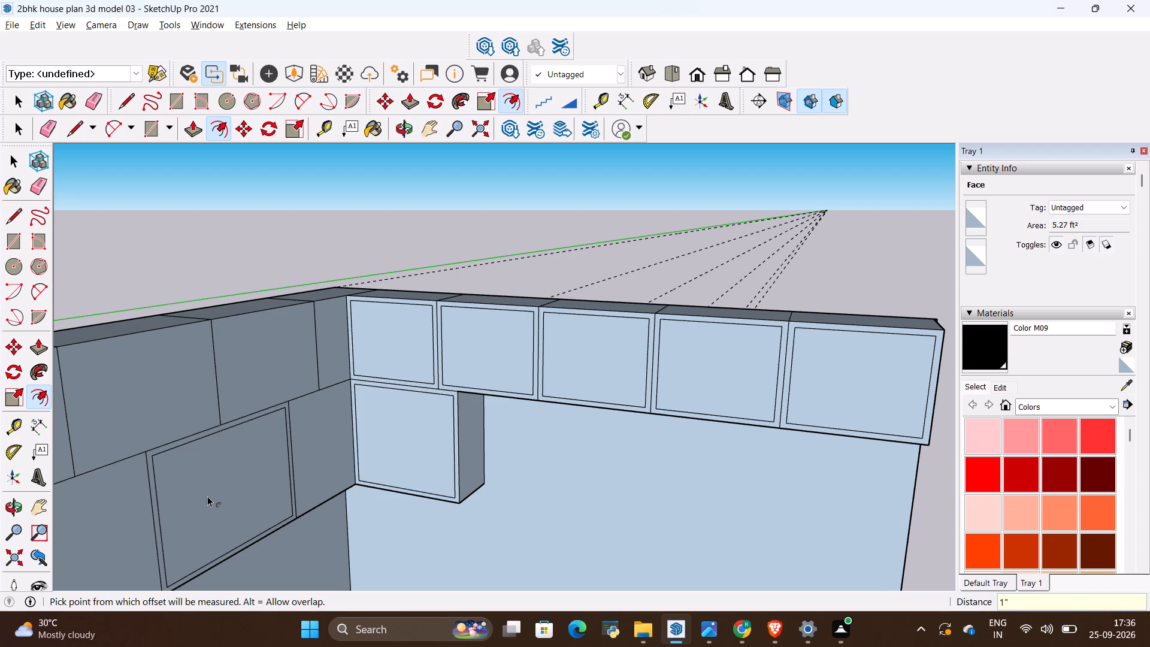
pyautogui.click(313, 462)
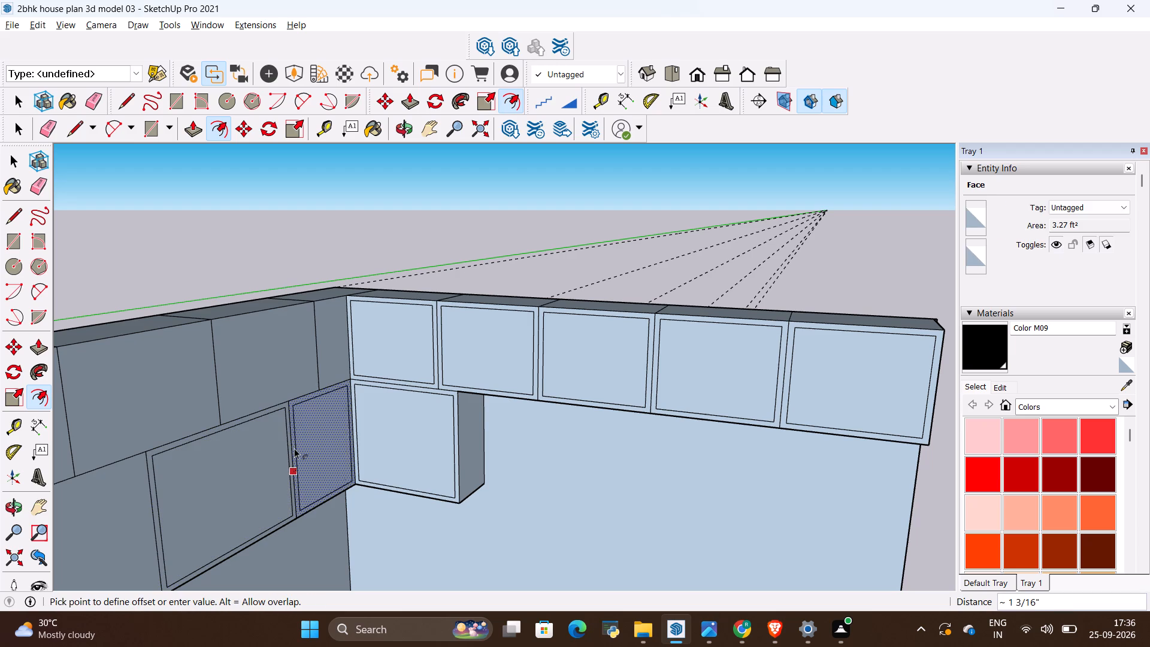
pyautogui.press('BackSpace')
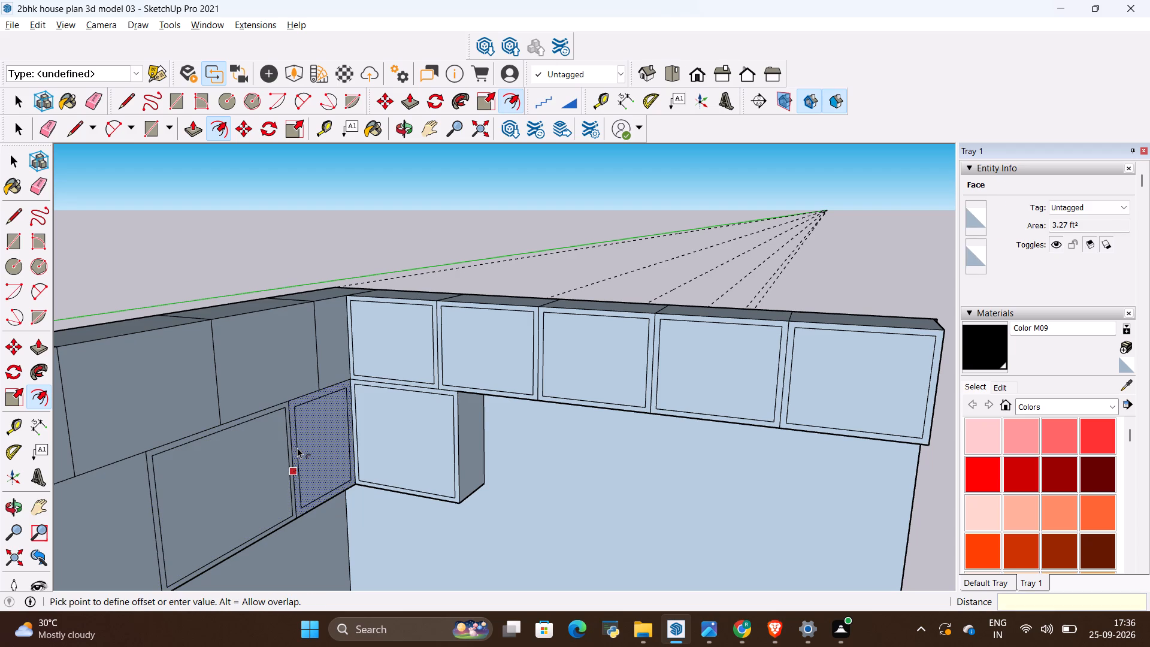
pyautogui.write('1"')
pyautogui.press('Return')
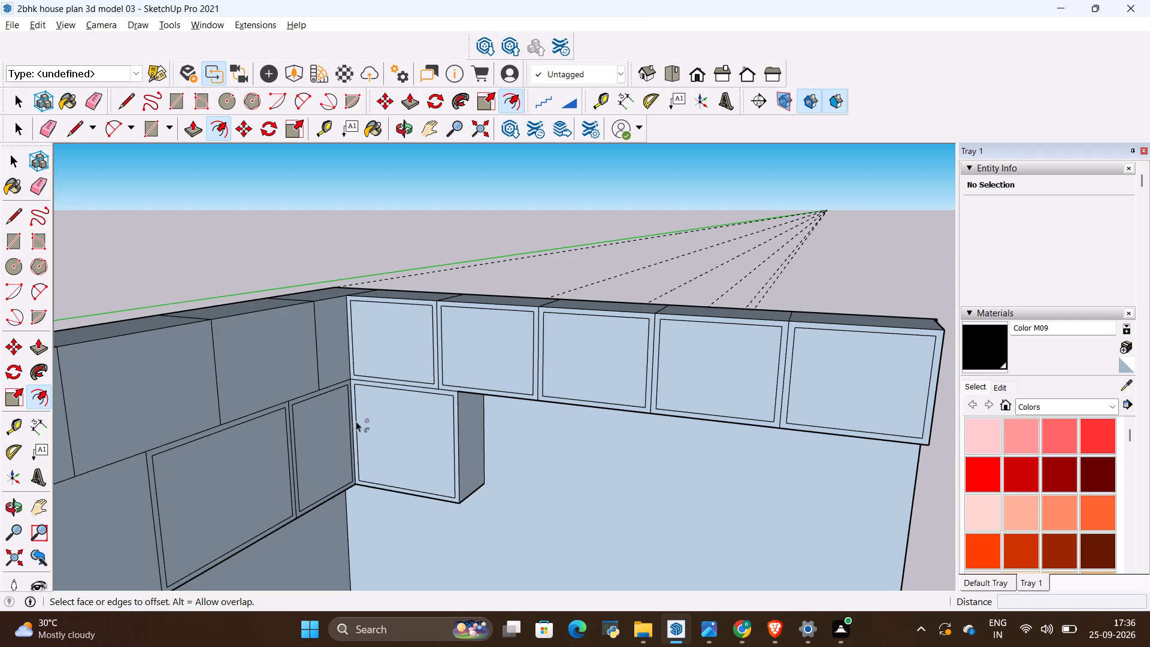
# Offset the faces of the long wall's two upper-row cabinets nearest the corner filler strip inward by 1" each.
pyautogui.scroll(4, 249, 365)
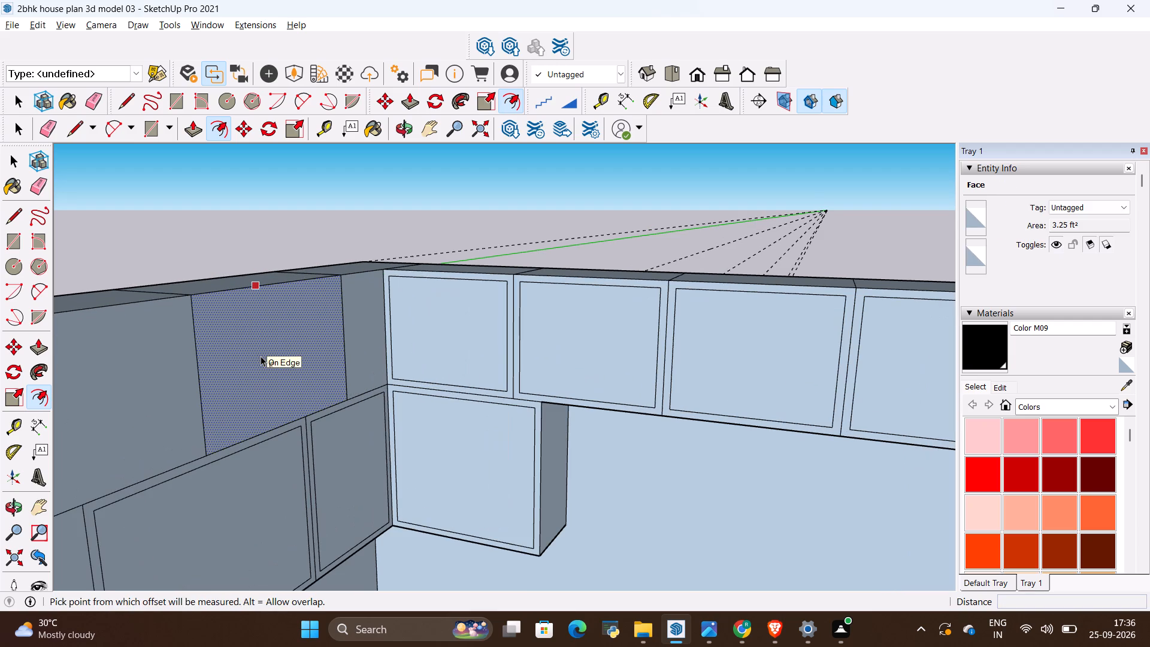
pyautogui.click(261, 356)
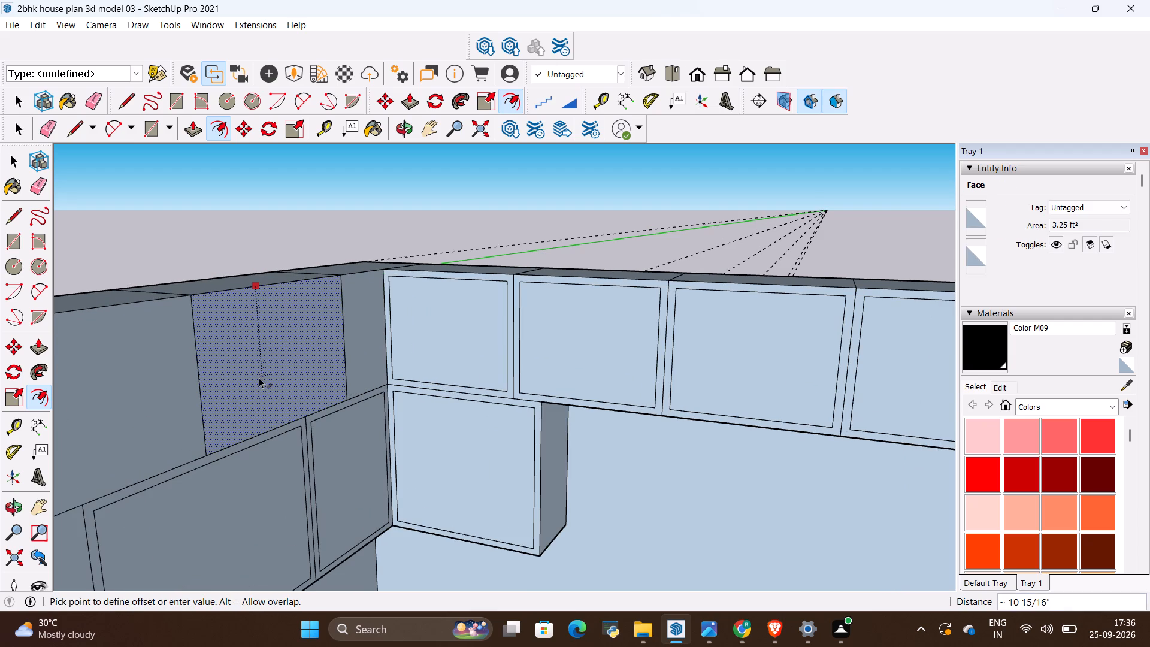
pyautogui.press('BackSpace')
pyautogui.write('1"')
pyautogui.press('Return')
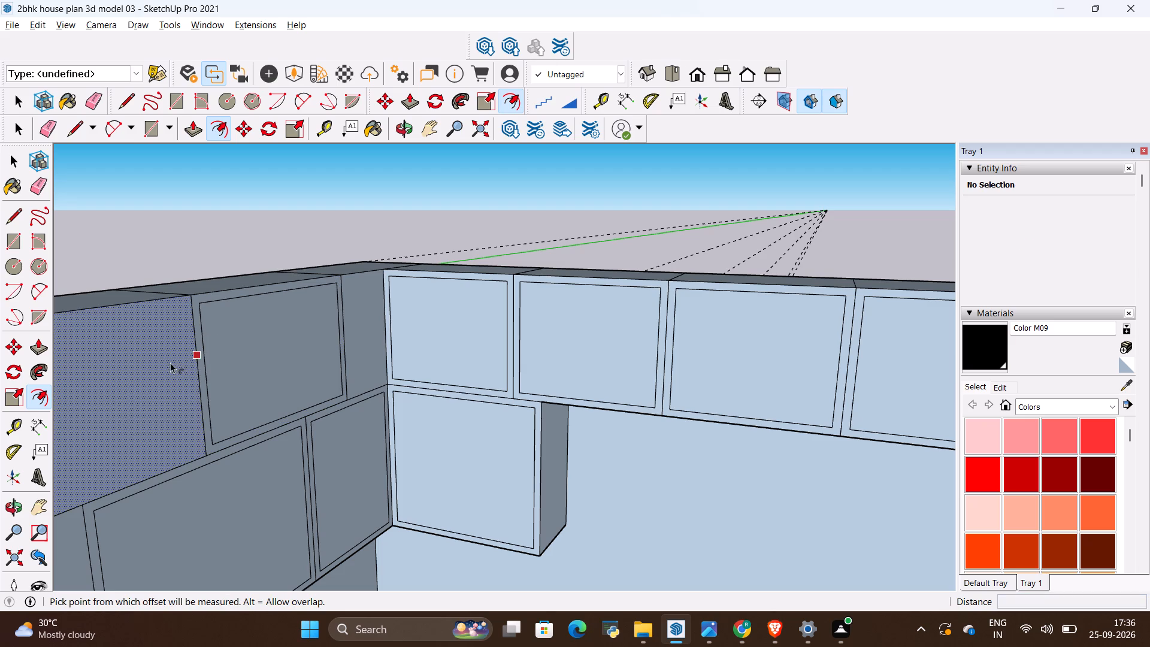
pyautogui.click(129, 377)
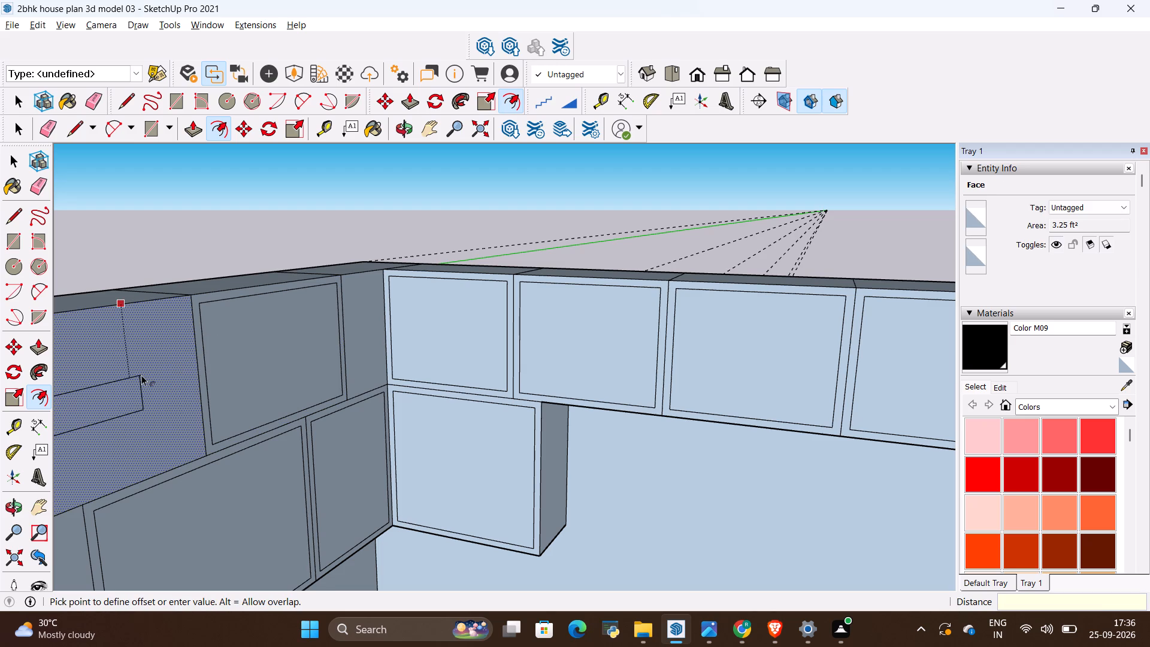
pyautogui.press('BackSpace')
pyautogui.write('1"')
pyautogui.press('Return')
# Offset the faces of the third lower-row and third upper-row cabinets from the corner on the long wall inward by 1" each.
pyautogui.scroll(-4, 458, 397)
pyautogui.scroll(-5, 508, 390)
pyautogui.scroll(6, 367, 540)
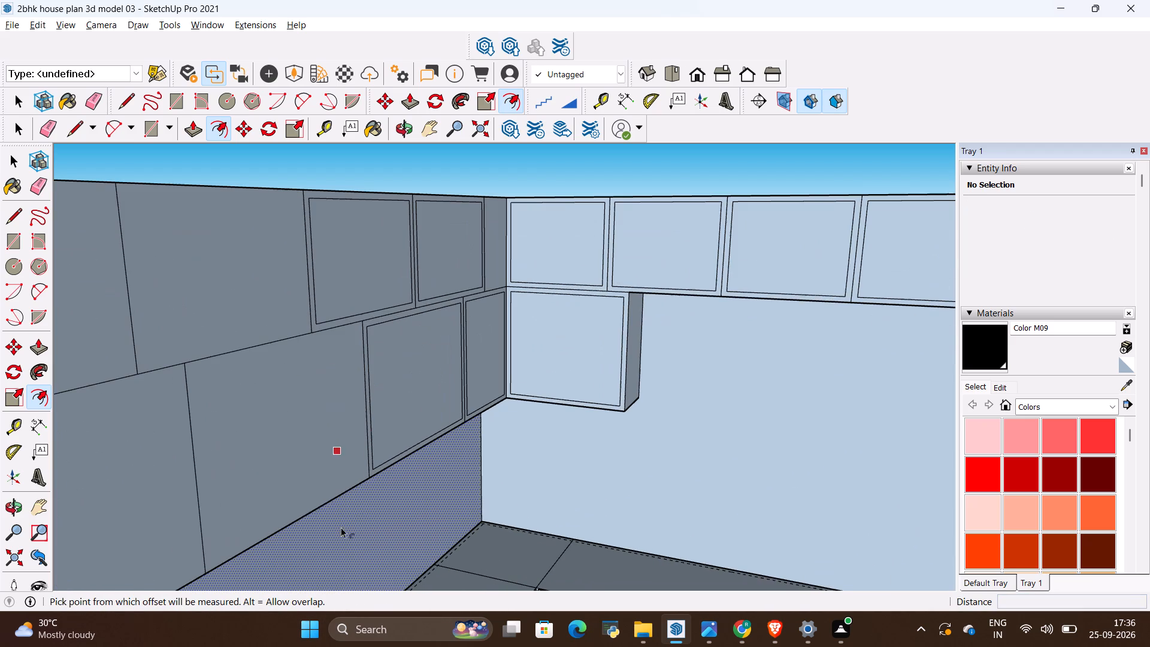
pyautogui.click(292, 458)
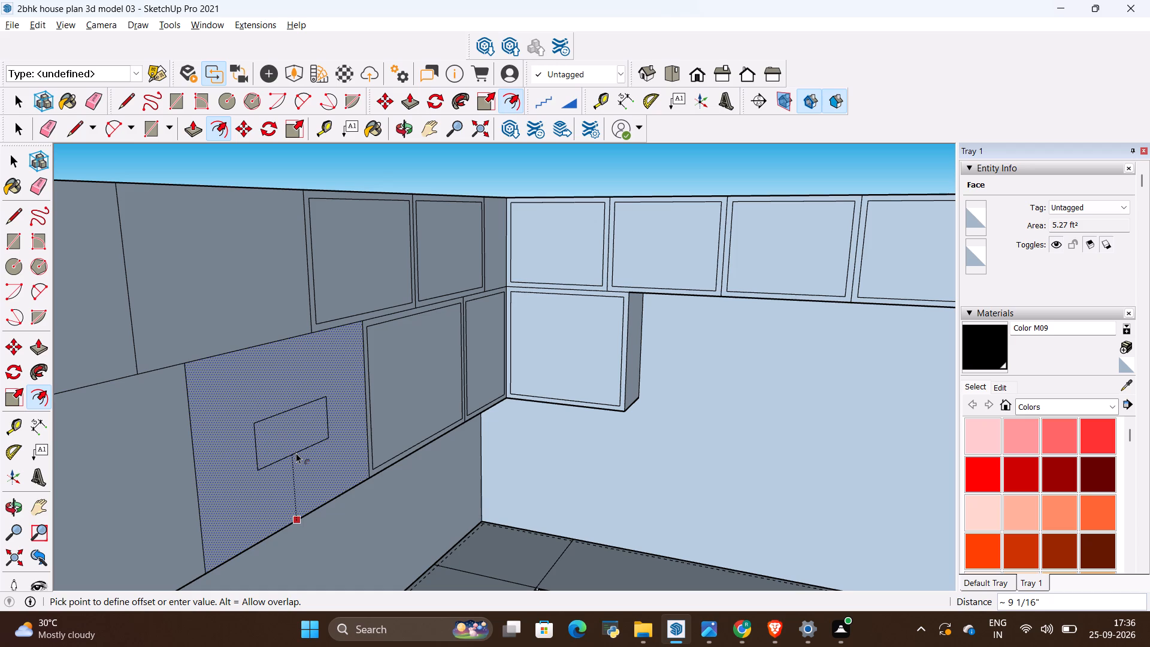
pyautogui.press('BackSpace')
pyautogui.write('1"')
pyautogui.press('Return')
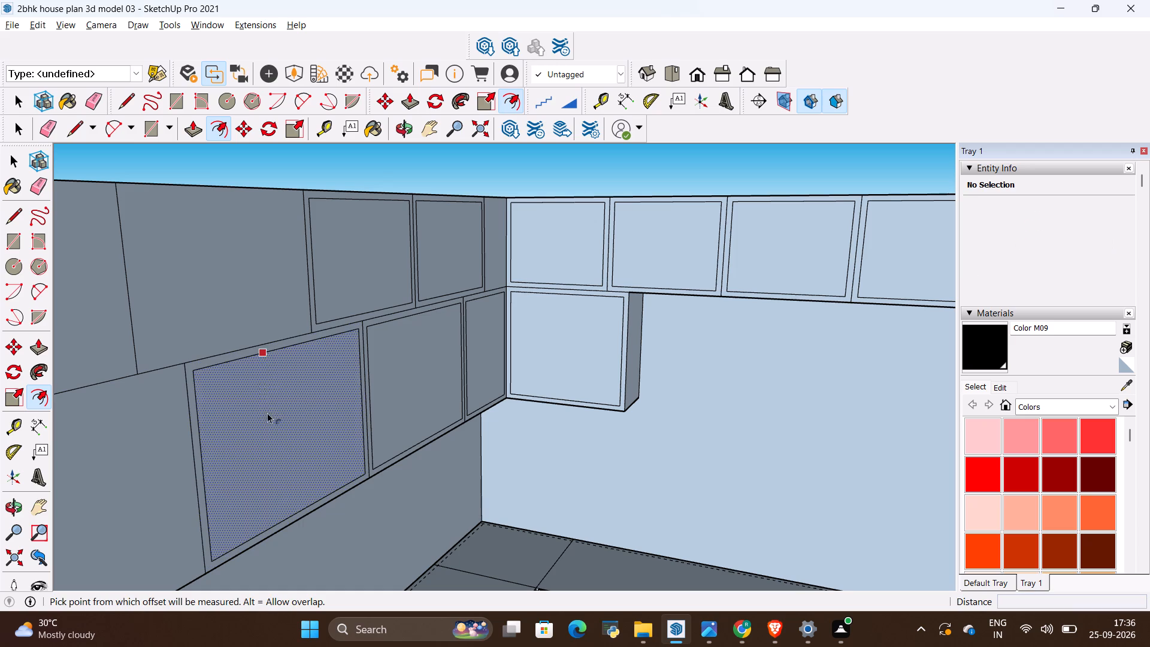
pyautogui.click(211, 305)
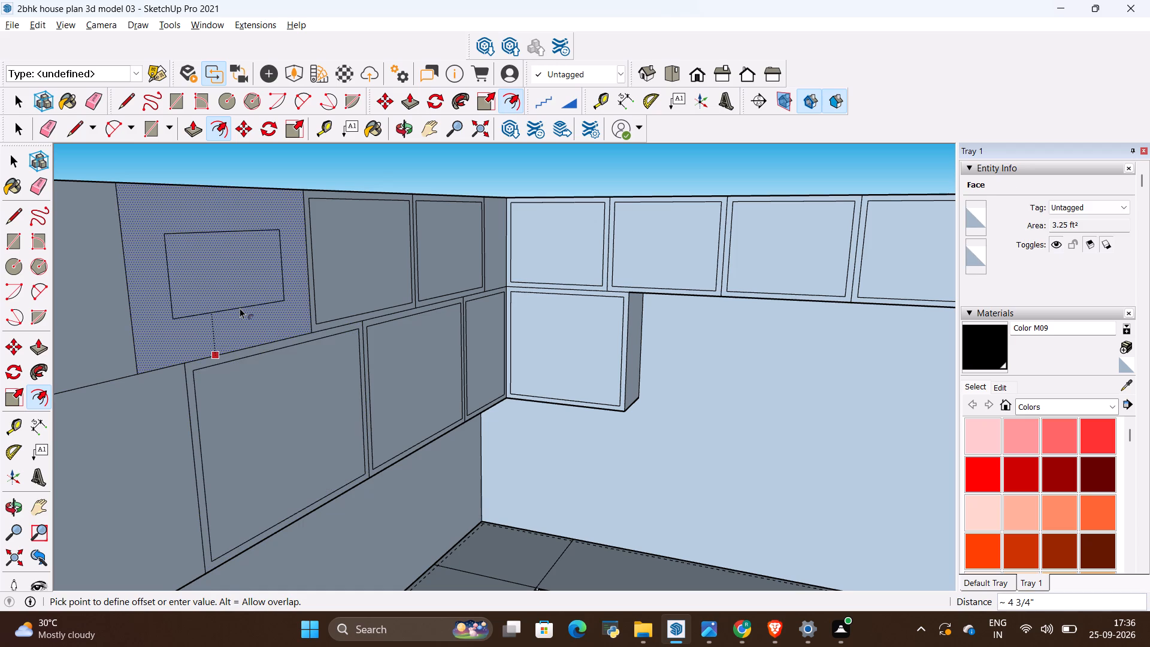
pyautogui.press('BackSpace')
pyautogui.write('1"')
pyautogui.press('Return')
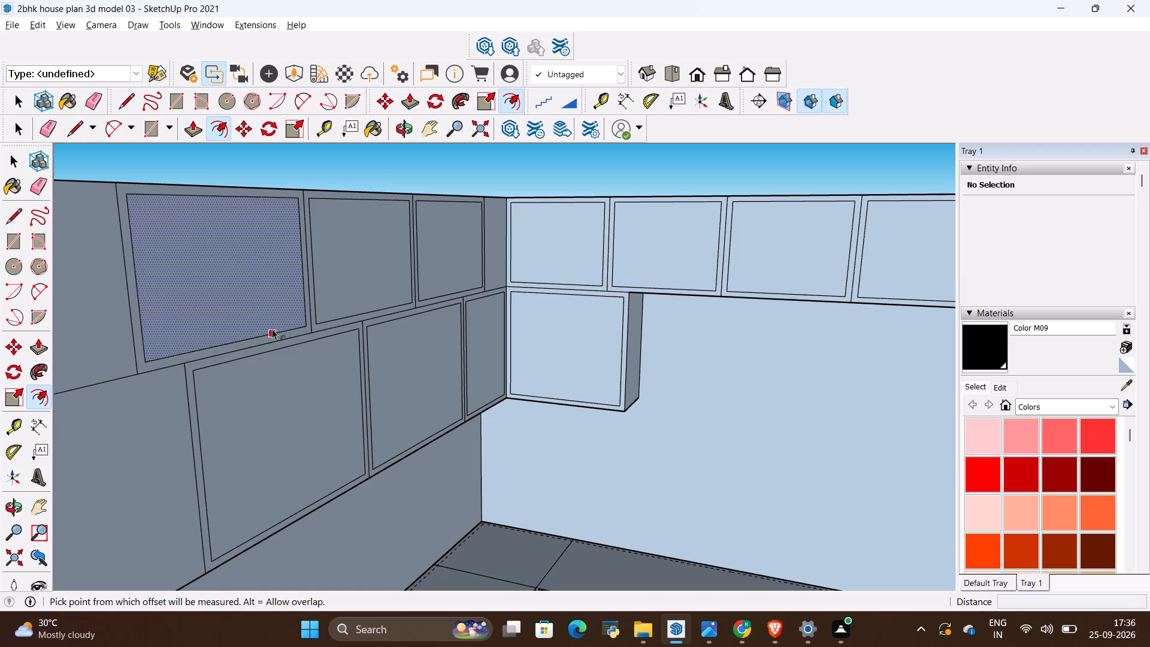
# Offset the faces of the last upper-row and lower-row cabinets at the long wall's free end inward by 1" each.
pyautogui.scroll(-4, 479, 319)
pyautogui.click(225, 326)
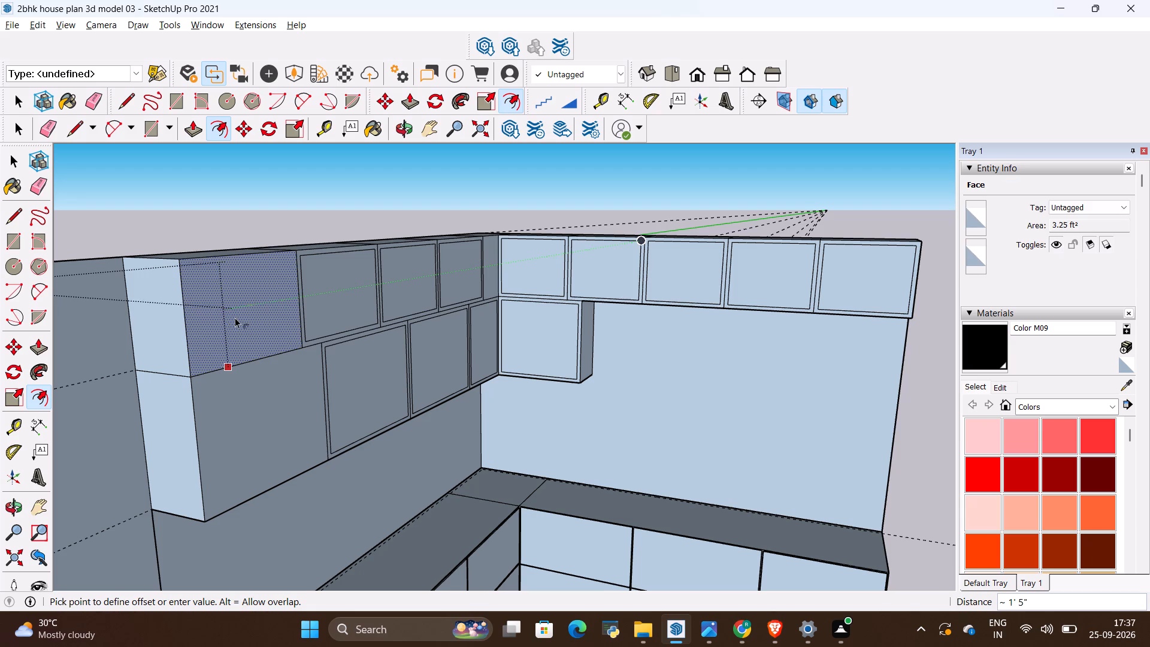
pyautogui.press('BackSpace')
pyautogui.write('1"')
pyautogui.press('Return')
pyautogui.click(256, 411)
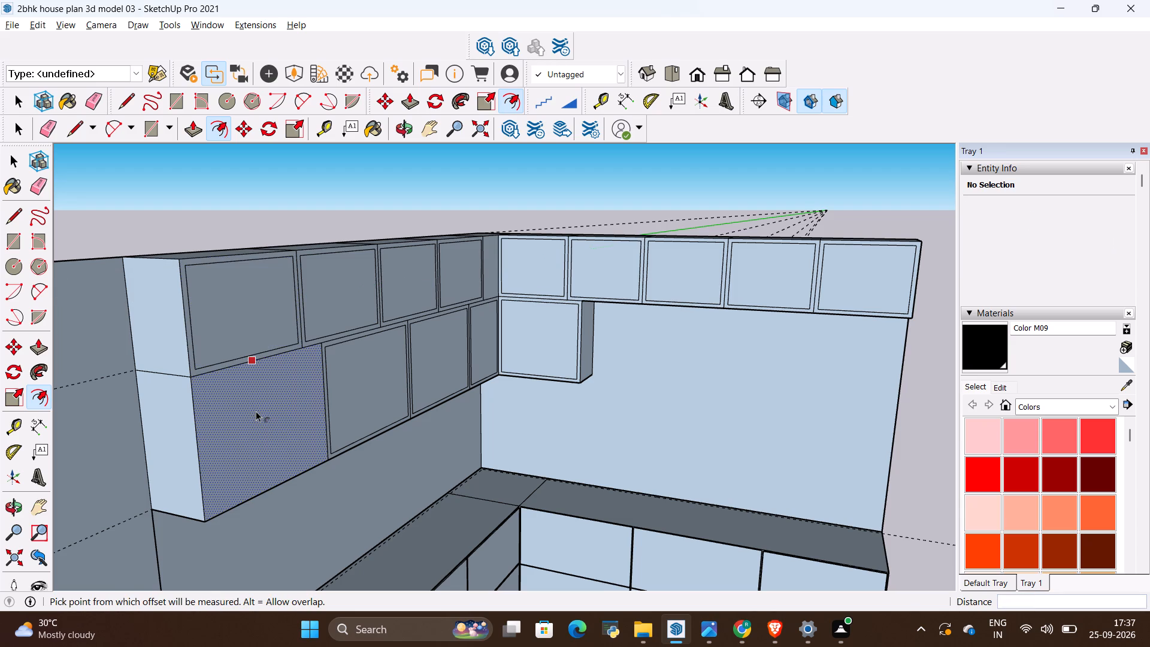
pyautogui.press('BackSpace')
pyautogui.write('1"')
pyautogui.press('Return')
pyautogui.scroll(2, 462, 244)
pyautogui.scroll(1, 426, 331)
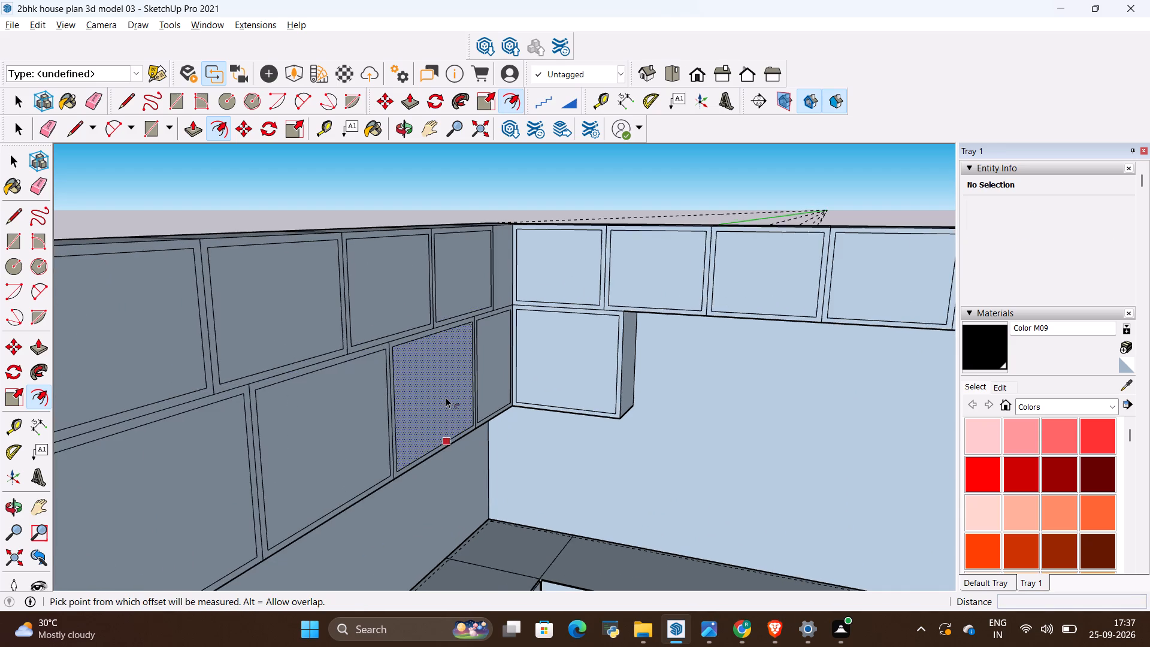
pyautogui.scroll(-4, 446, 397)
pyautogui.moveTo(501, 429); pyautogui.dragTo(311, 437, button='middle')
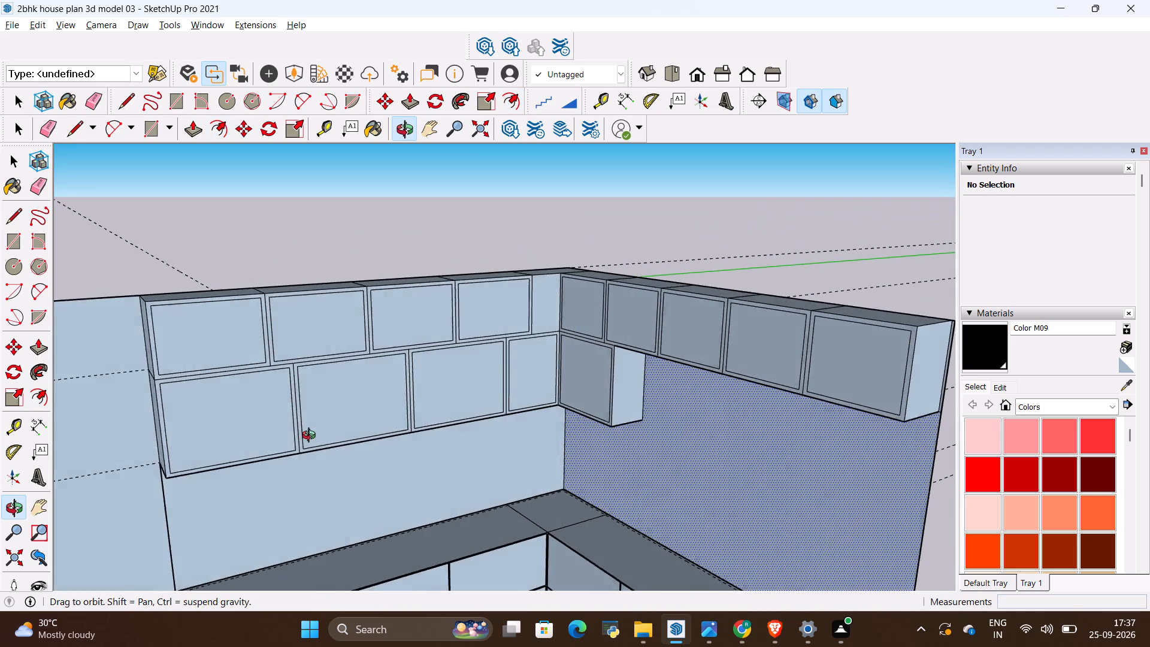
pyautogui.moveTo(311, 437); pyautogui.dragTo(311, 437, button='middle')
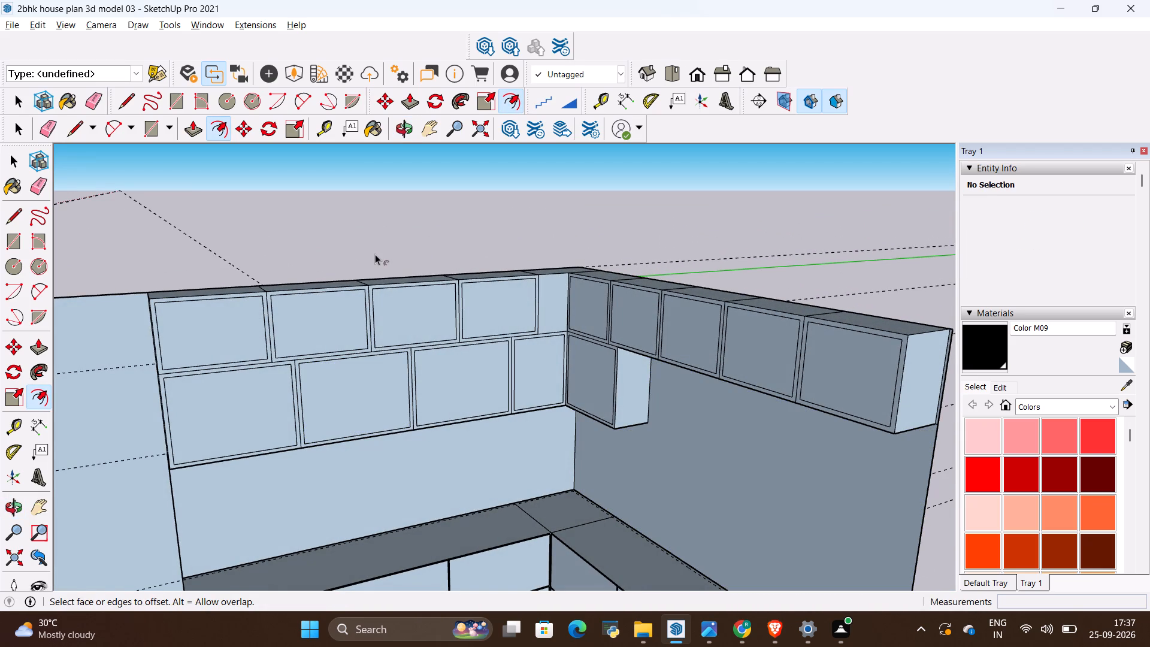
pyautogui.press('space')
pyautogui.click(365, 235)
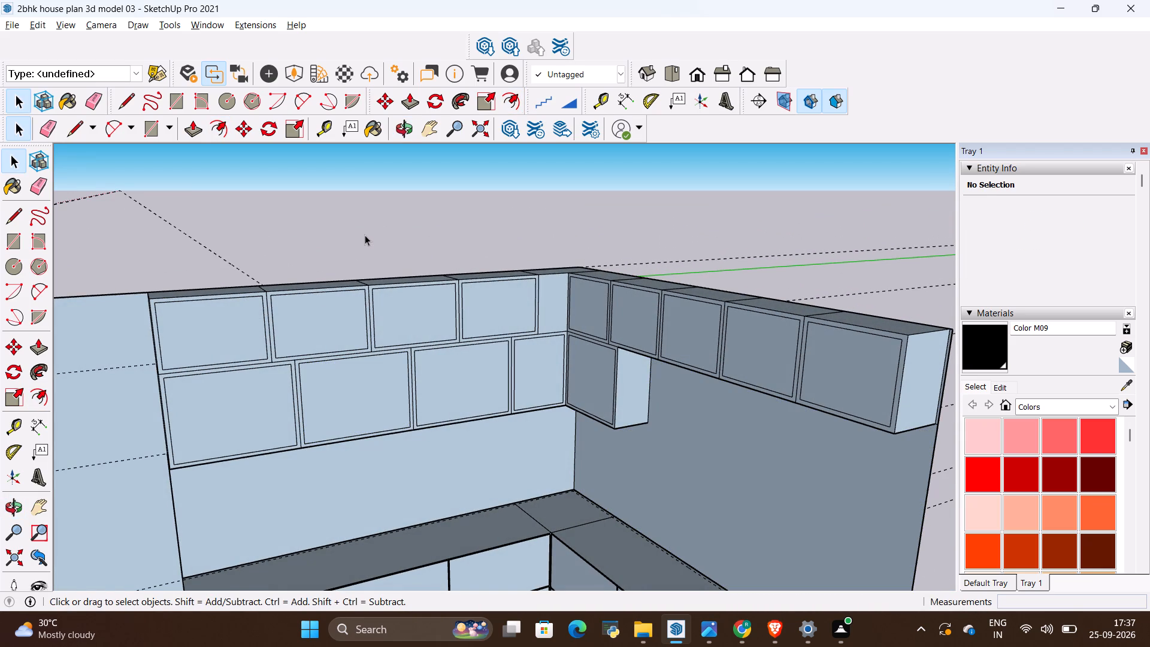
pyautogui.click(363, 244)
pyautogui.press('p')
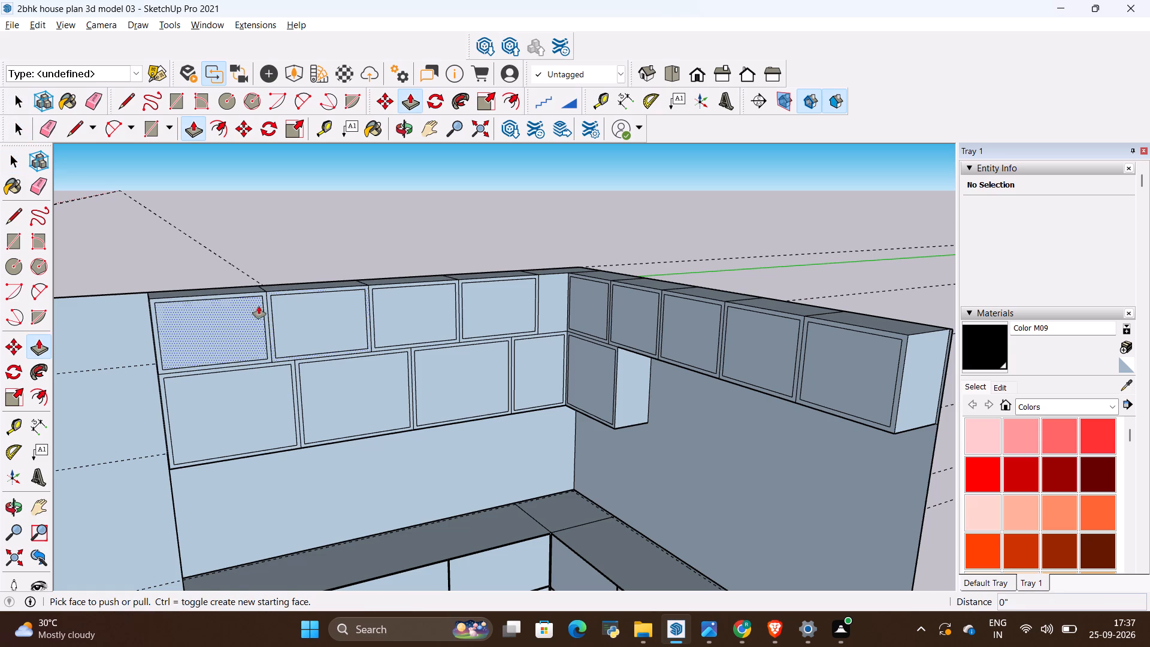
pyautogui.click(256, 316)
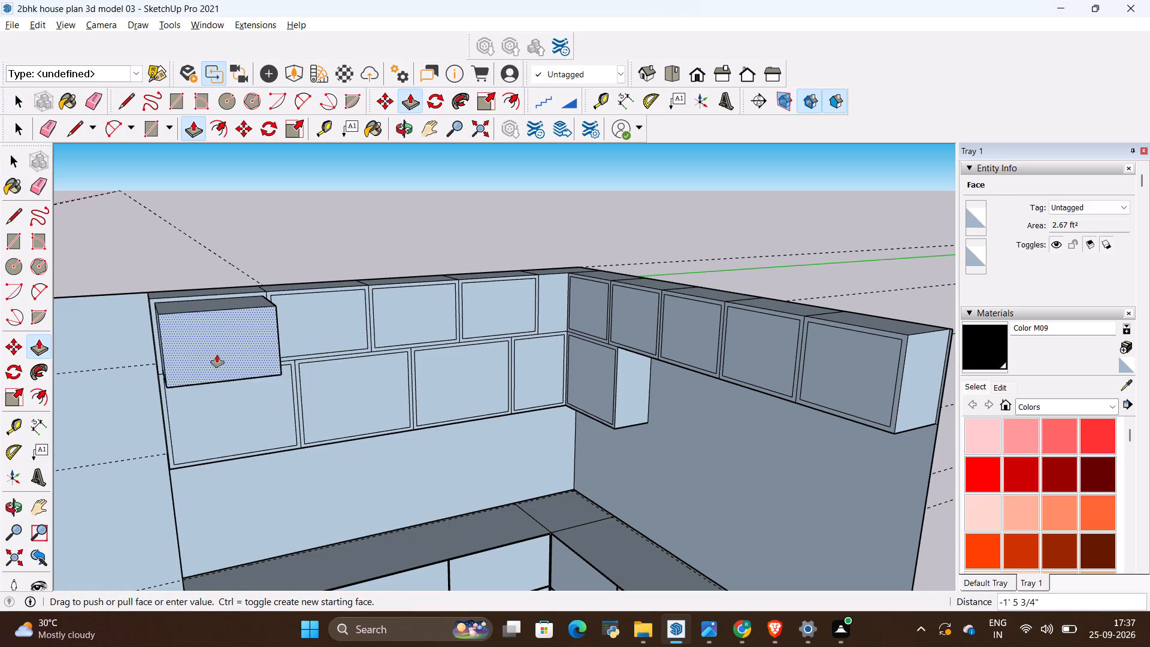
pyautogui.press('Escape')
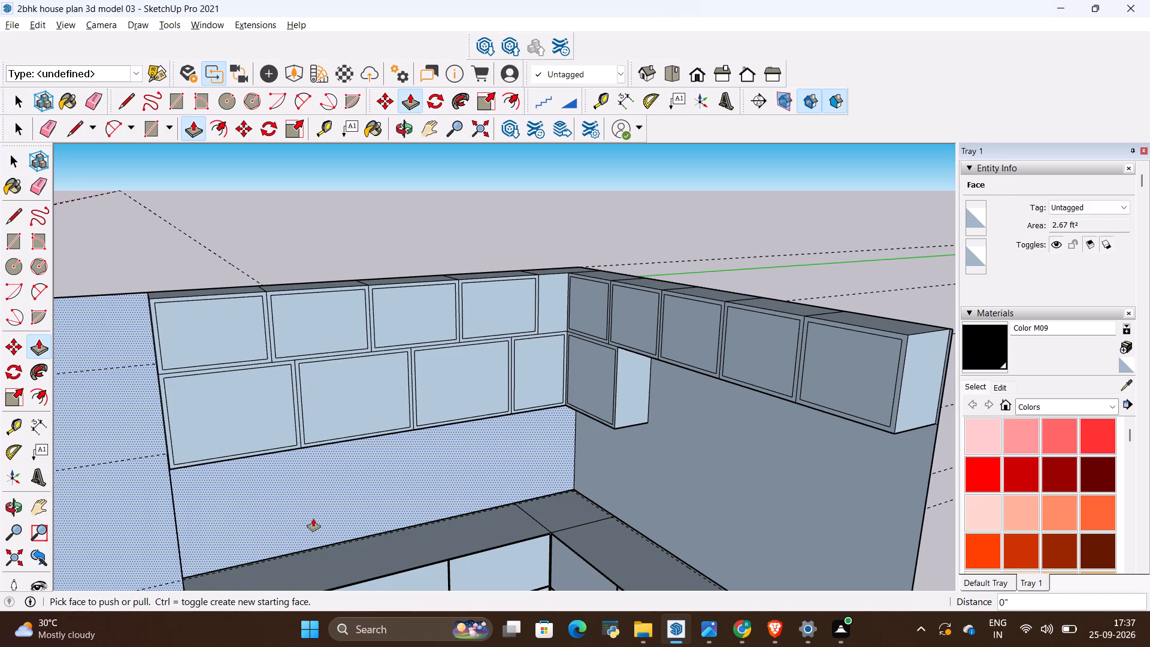
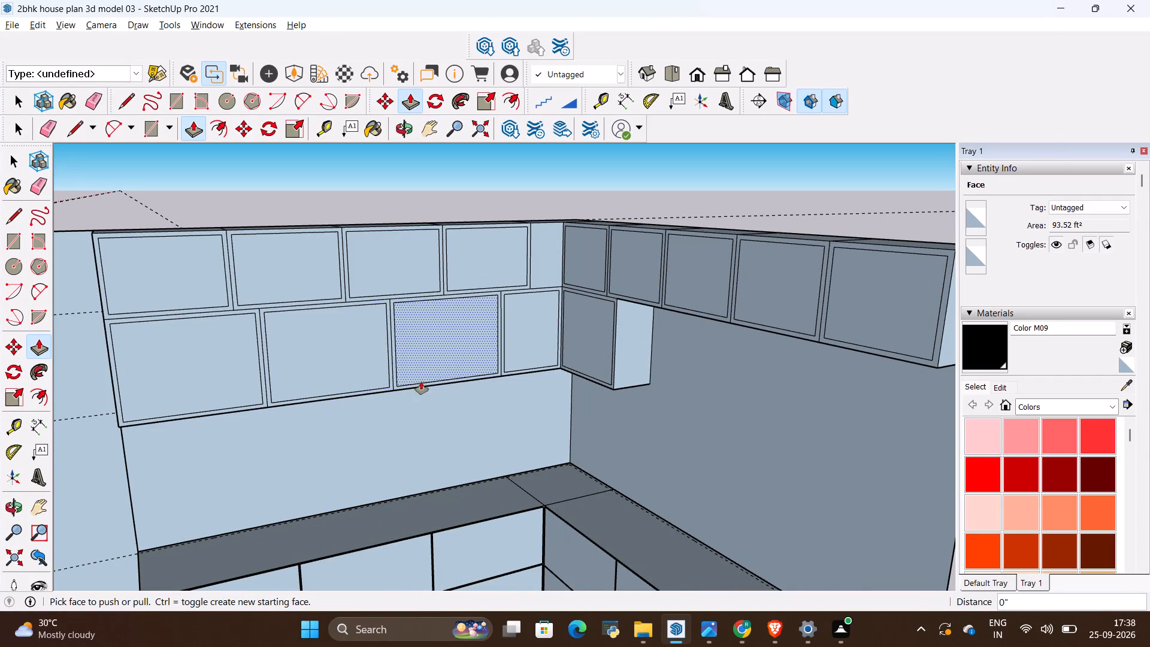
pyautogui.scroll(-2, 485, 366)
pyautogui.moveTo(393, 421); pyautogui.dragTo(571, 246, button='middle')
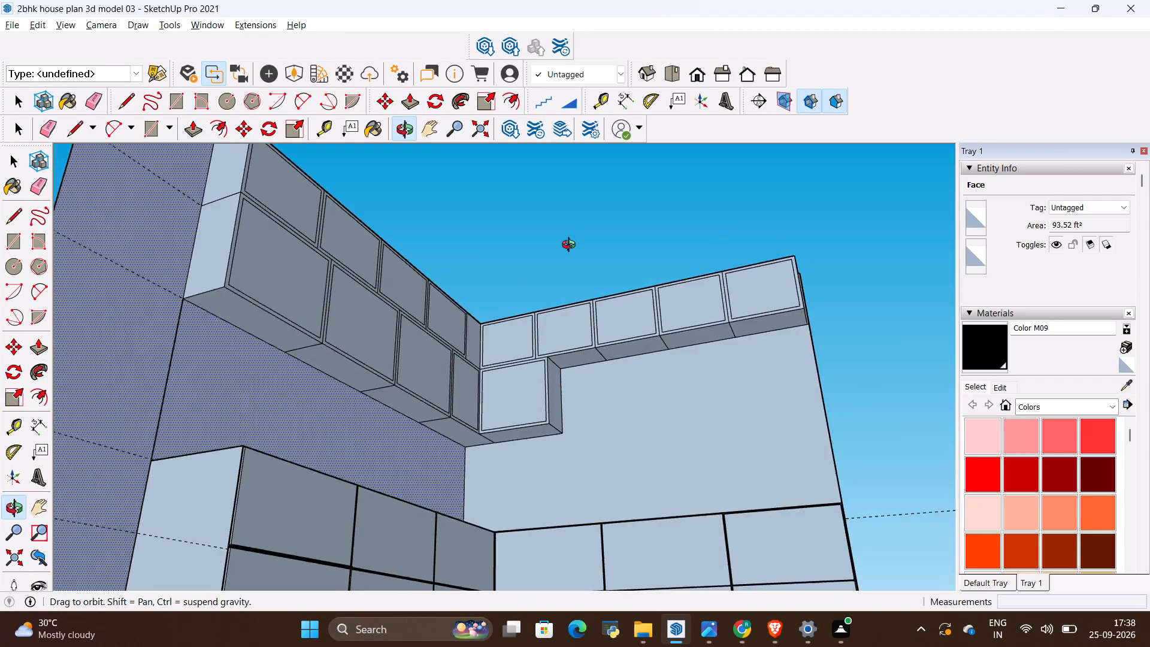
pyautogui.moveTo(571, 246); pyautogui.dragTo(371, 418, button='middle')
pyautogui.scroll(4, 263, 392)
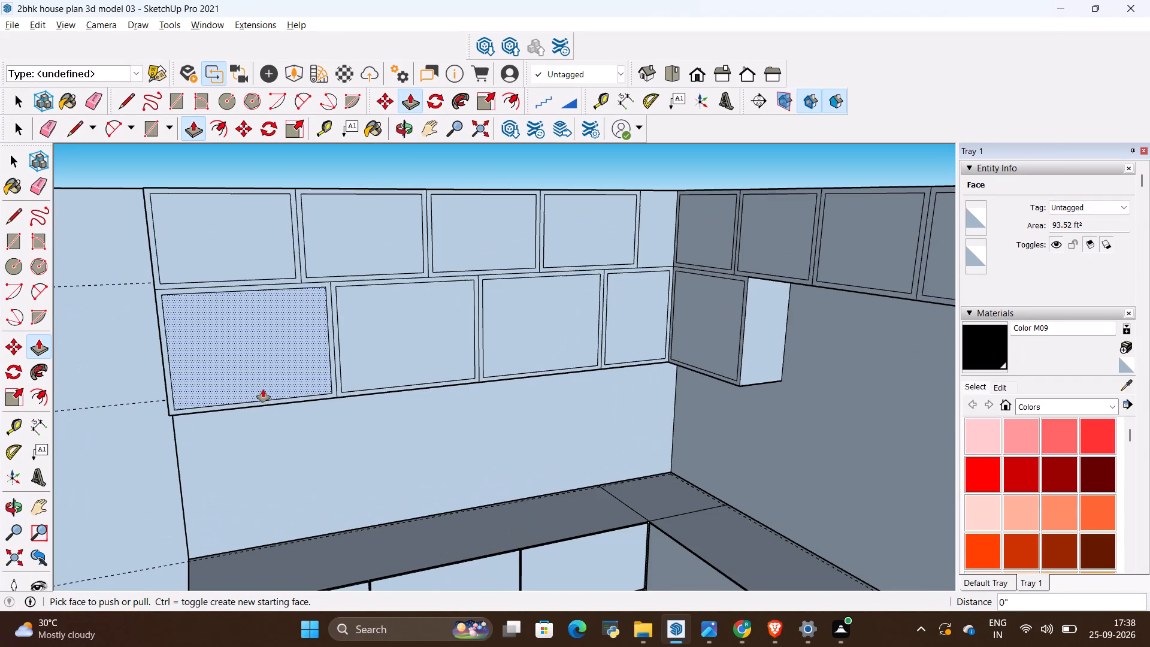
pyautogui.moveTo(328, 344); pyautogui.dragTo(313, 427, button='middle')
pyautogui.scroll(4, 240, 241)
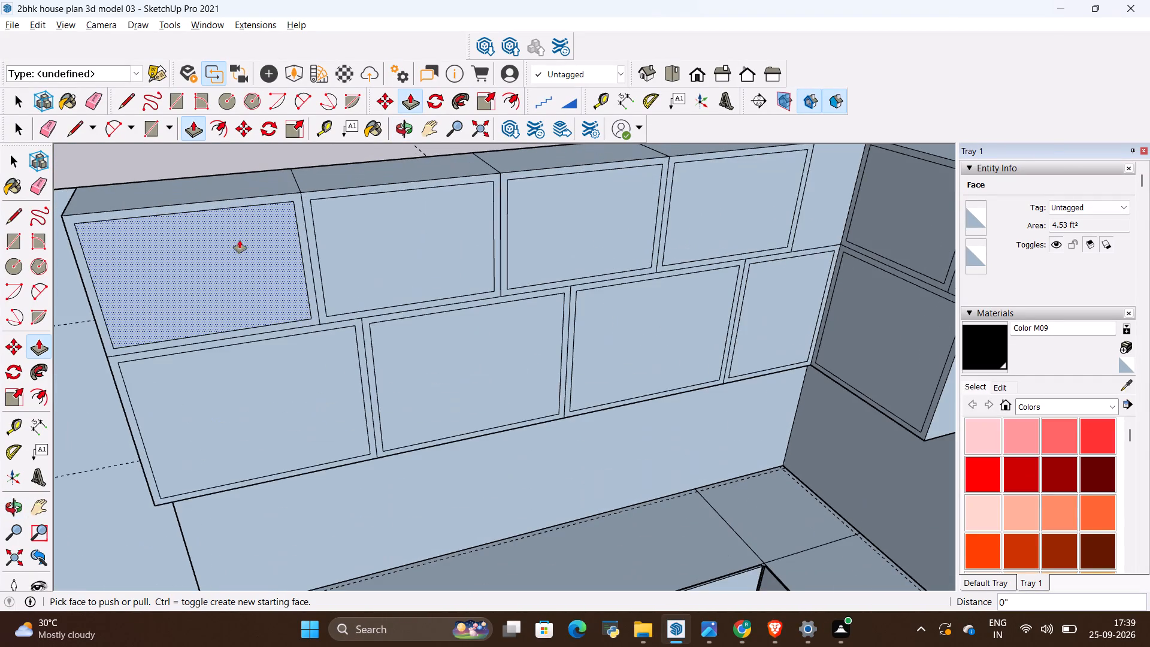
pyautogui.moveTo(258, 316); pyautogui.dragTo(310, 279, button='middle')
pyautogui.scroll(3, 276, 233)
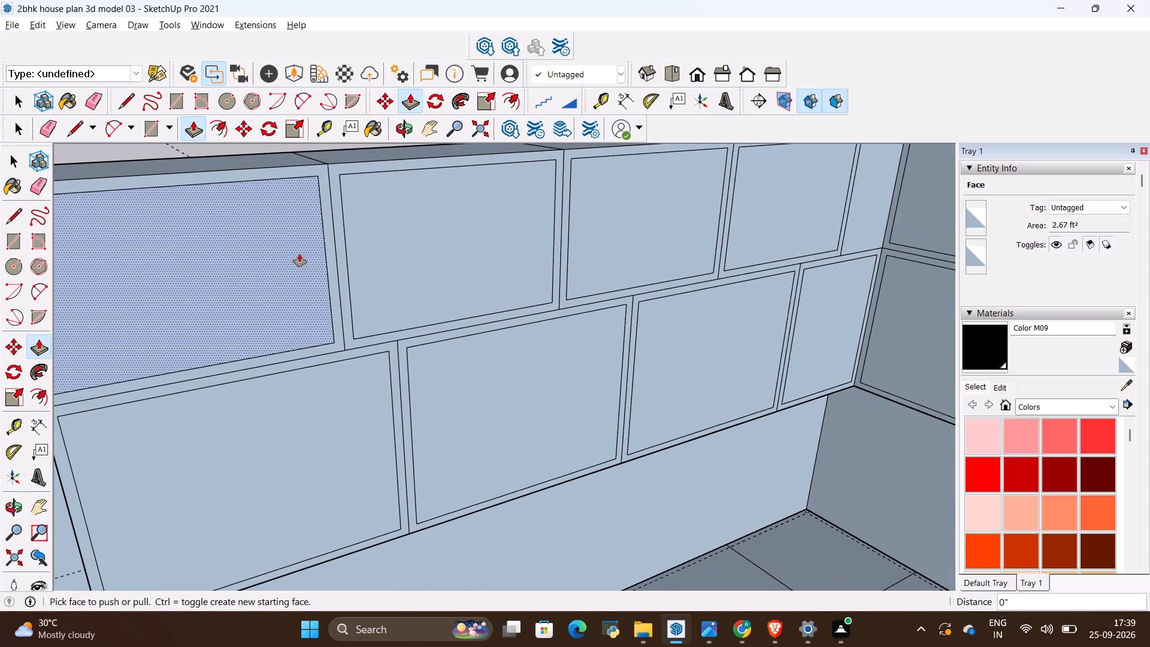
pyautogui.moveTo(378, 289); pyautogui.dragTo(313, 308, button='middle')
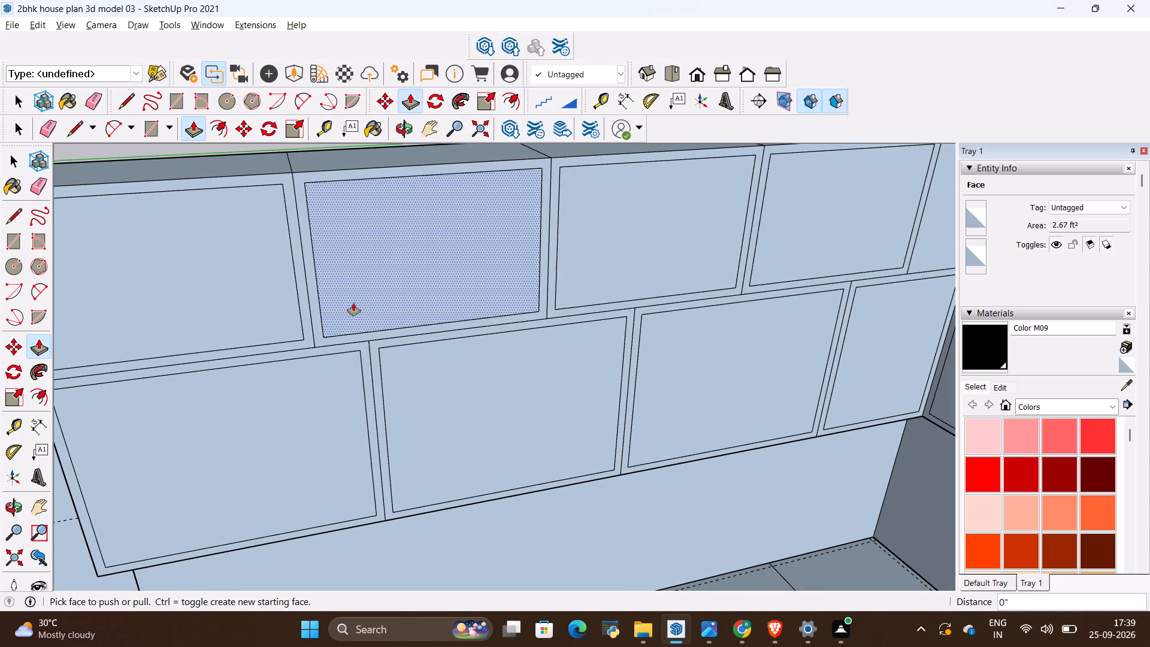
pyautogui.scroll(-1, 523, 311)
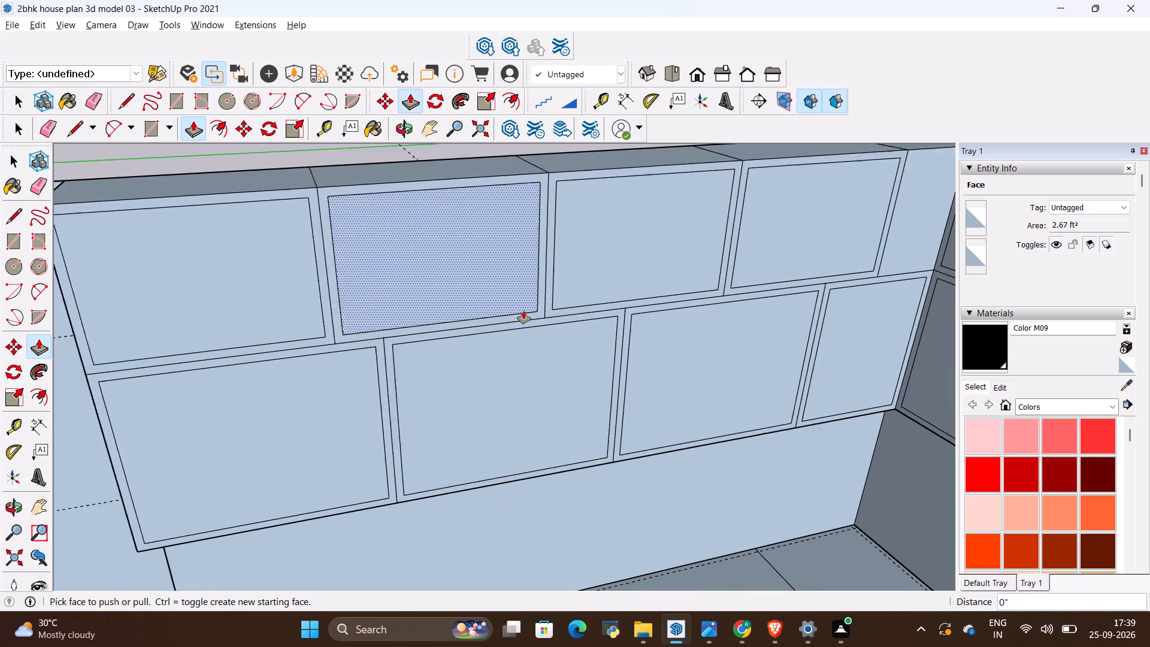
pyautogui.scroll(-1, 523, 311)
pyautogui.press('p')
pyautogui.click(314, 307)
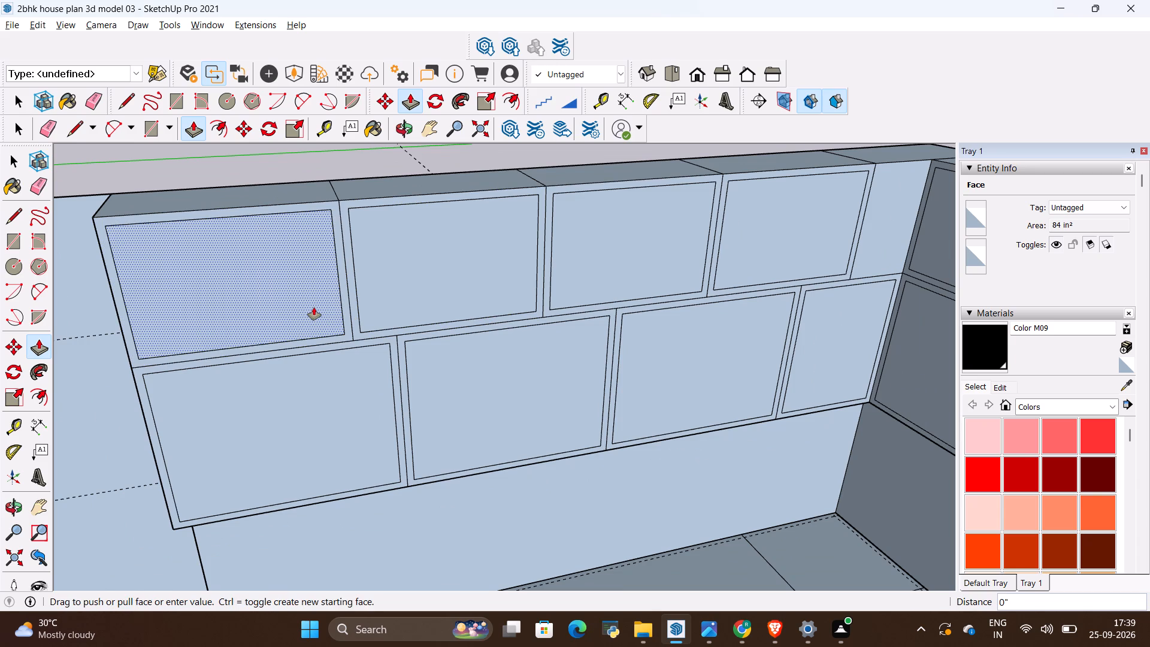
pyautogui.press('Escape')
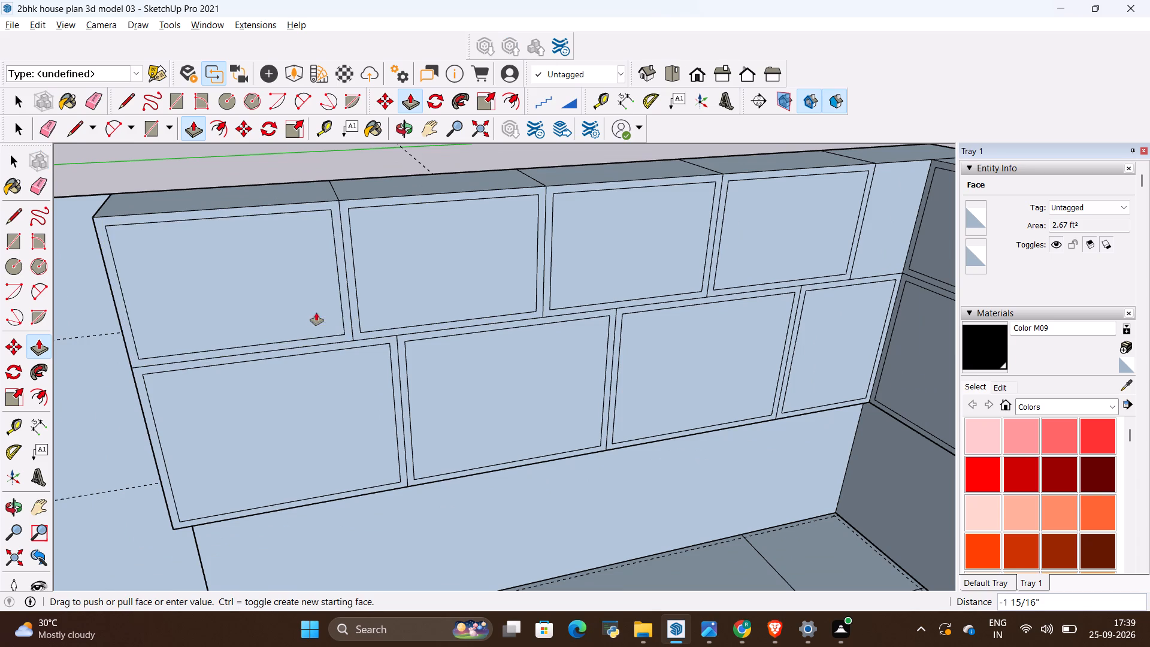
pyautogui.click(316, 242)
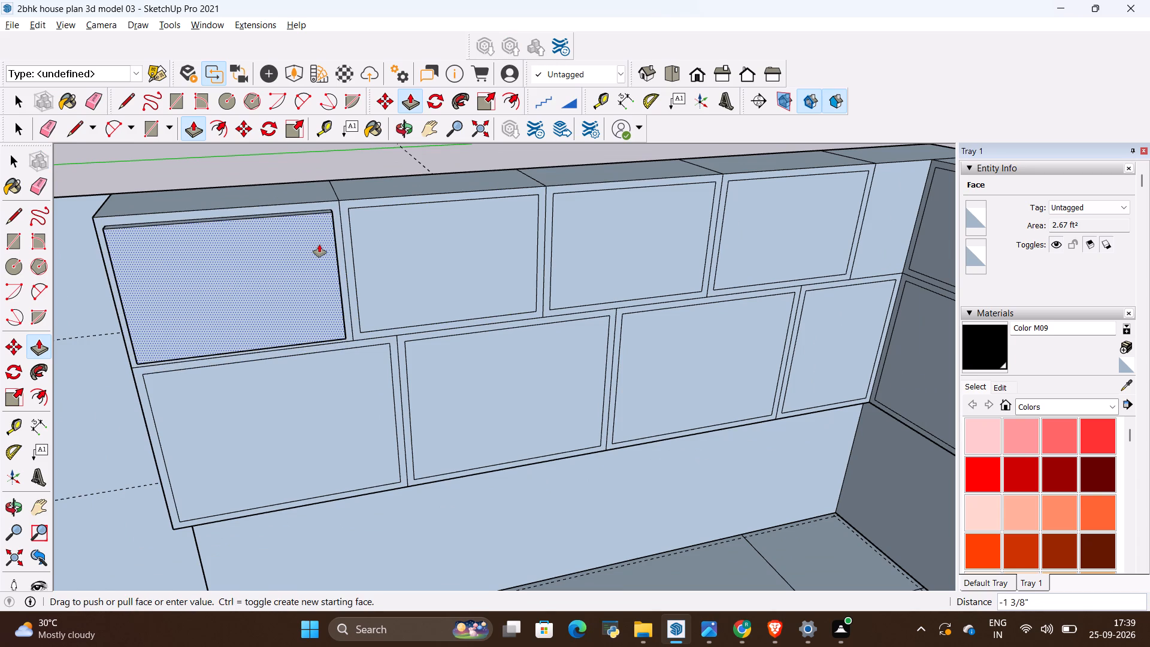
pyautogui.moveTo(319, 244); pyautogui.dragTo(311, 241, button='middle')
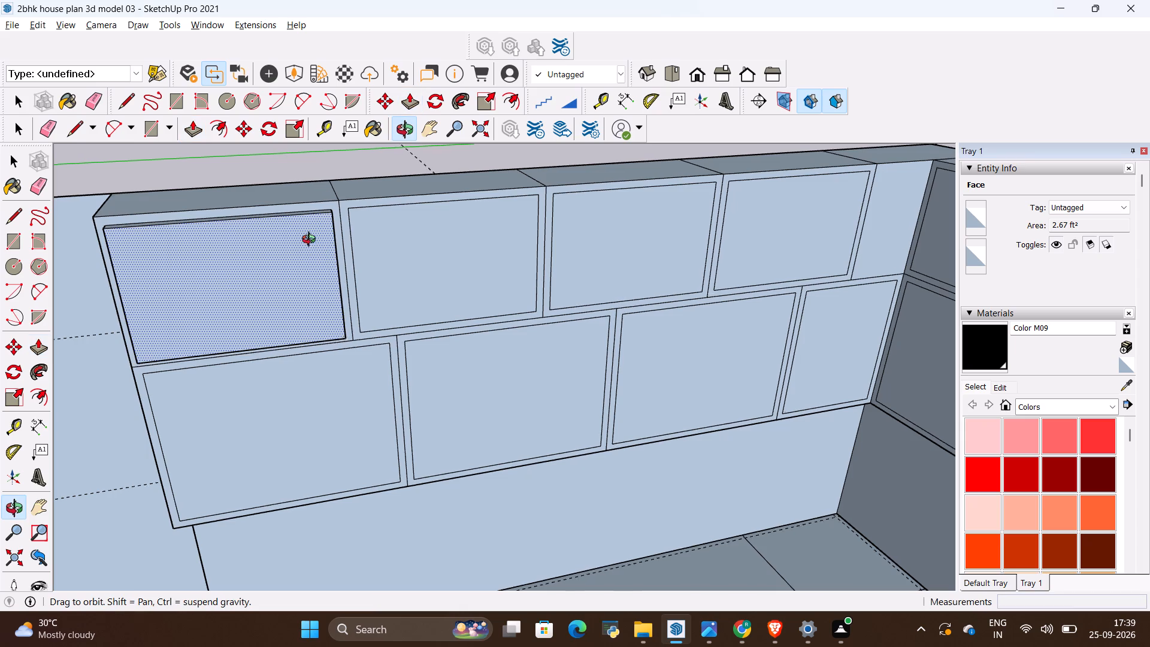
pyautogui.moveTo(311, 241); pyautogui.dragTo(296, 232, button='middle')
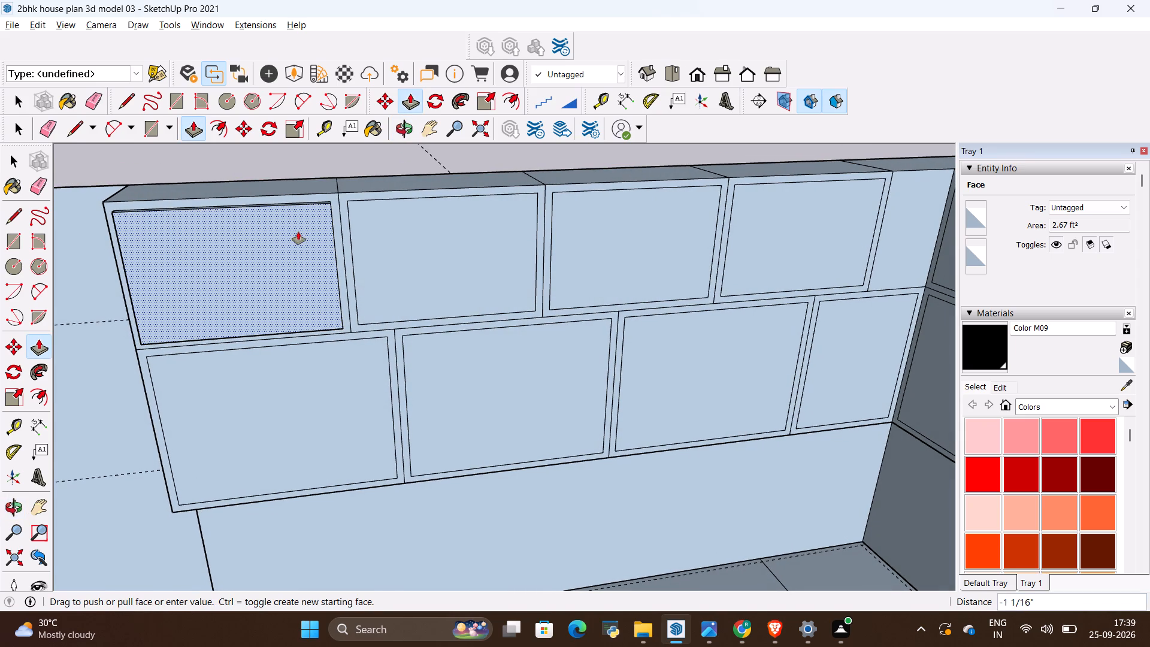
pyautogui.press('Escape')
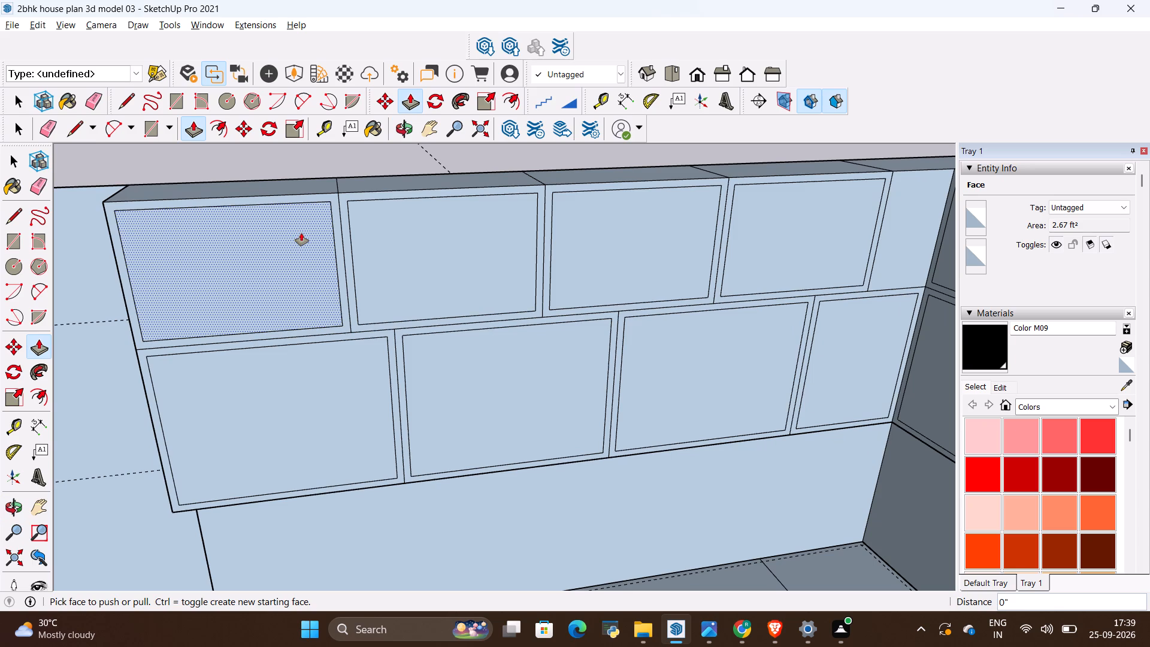
# Pull the inner panel of the long wall's upper-row cabinet at the free end outward by 1".
pyautogui.click(301, 233)
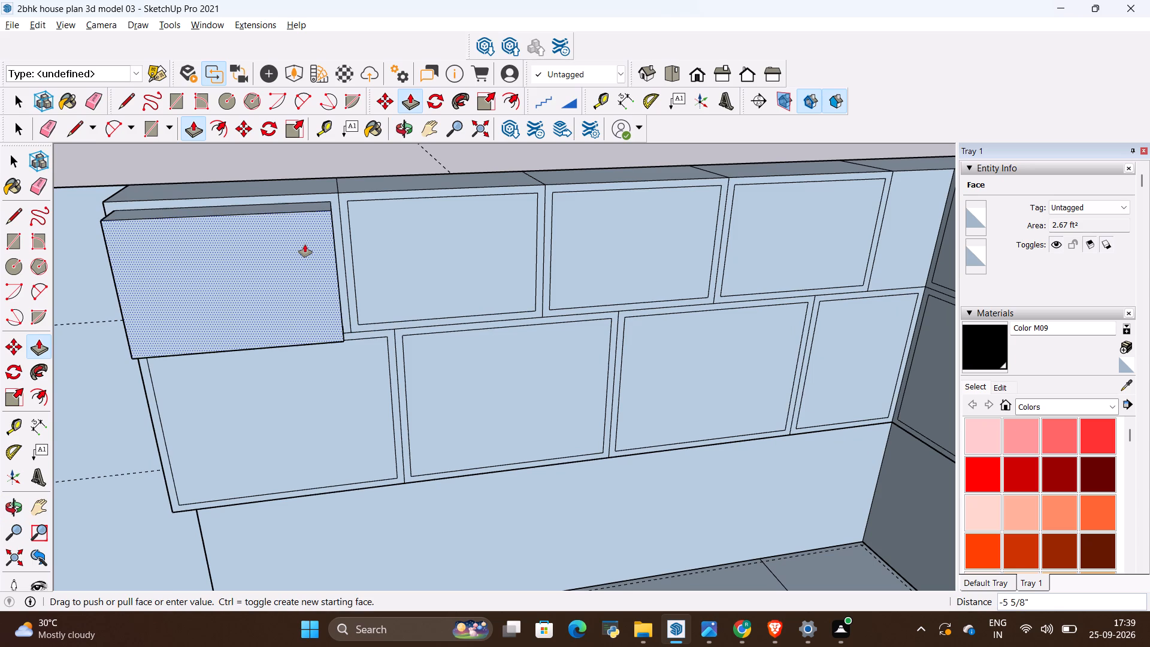
pyautogui.press('BackSpace')
pyautogui.write('1"')
pyautogui.press('Return')
# Repeat the 1" outward pull on the inner panels of the other three upper-row cabinets along the long wall.
pyautogui.scroll(2, 328, 166)
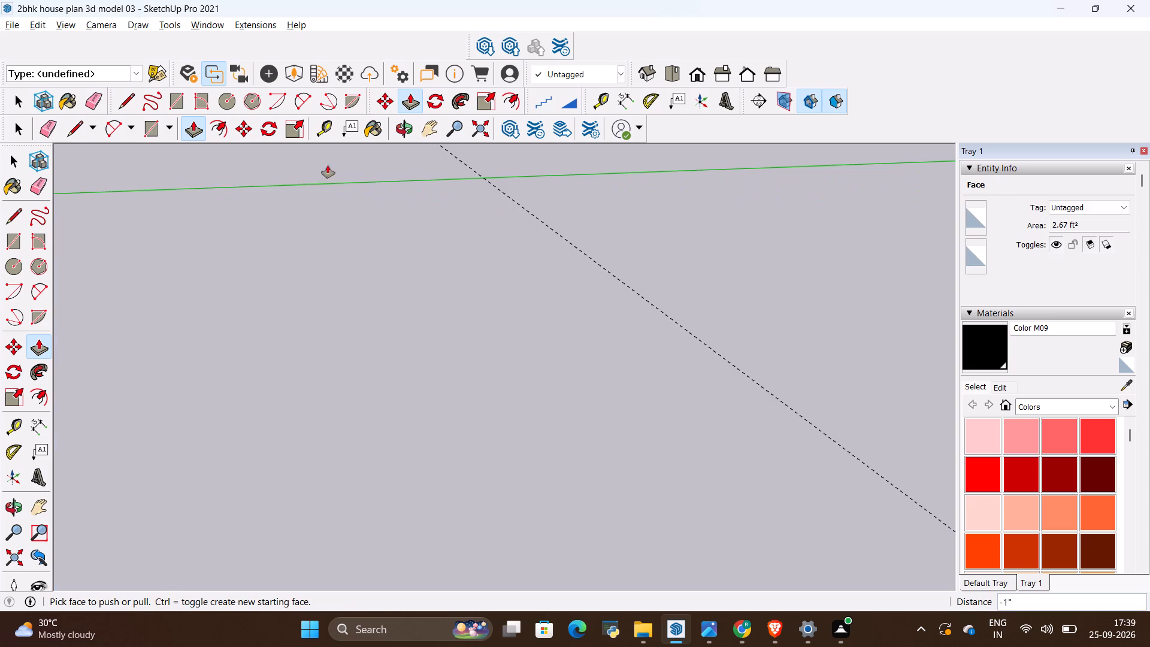
pyautogui.scroll(-4, 343, 242)
pyautogui.moveTo(324, 281); pyautogui.dragTo(318, 326, button='middle')
pyautogui.scroll(4, 346, 280)
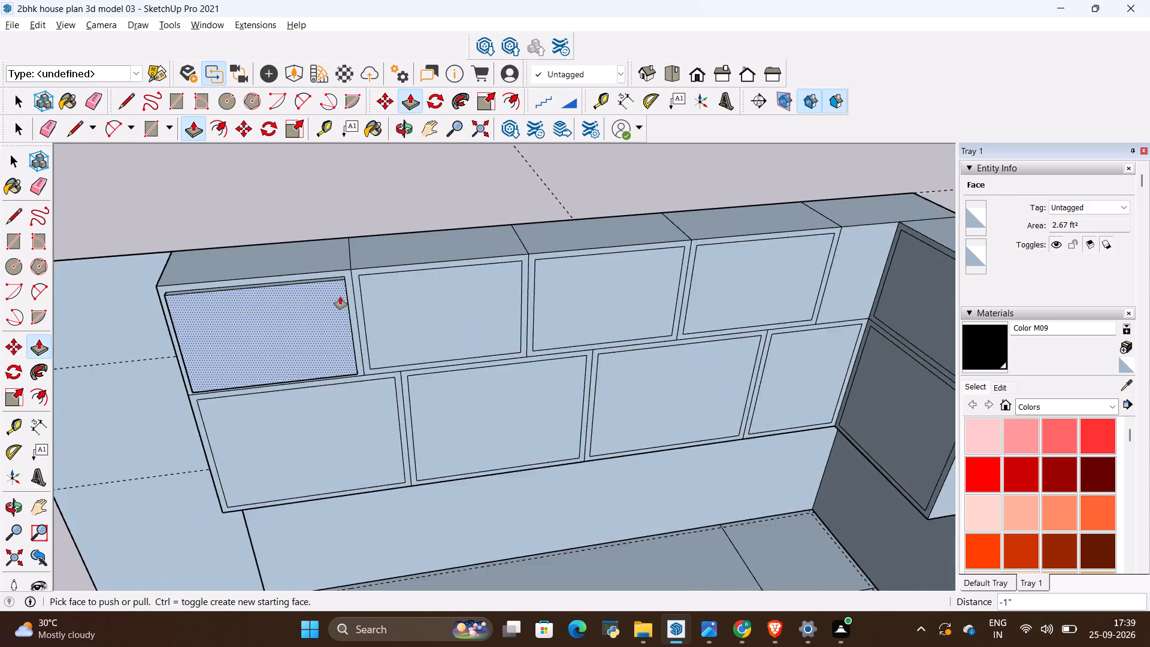
pyautogui.scroll(15, 340, 297)
pyautogui.moveTo(342, 302); pyautogui.dragTo(245, 268, button='middle')
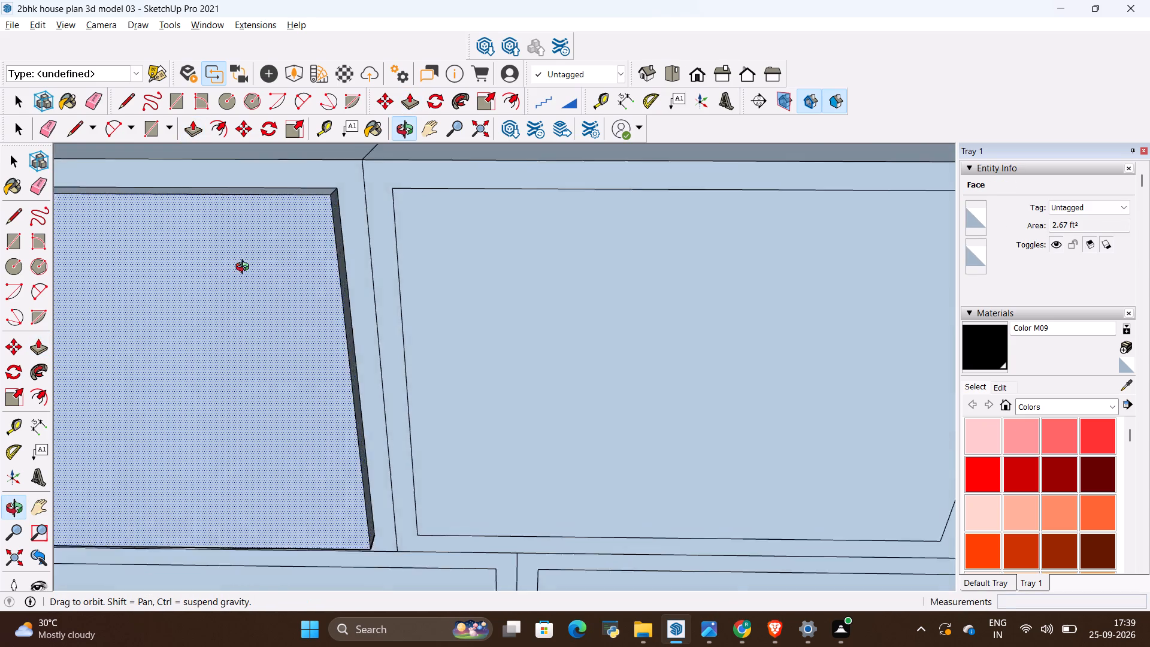
pyautogui.moveTo(245, 268); pyautogui.dragTo(209, 265, button='middle')
pyautogui.scroll(-5, 332, 268)
pyautogui.scroll(-14, 318, 338)
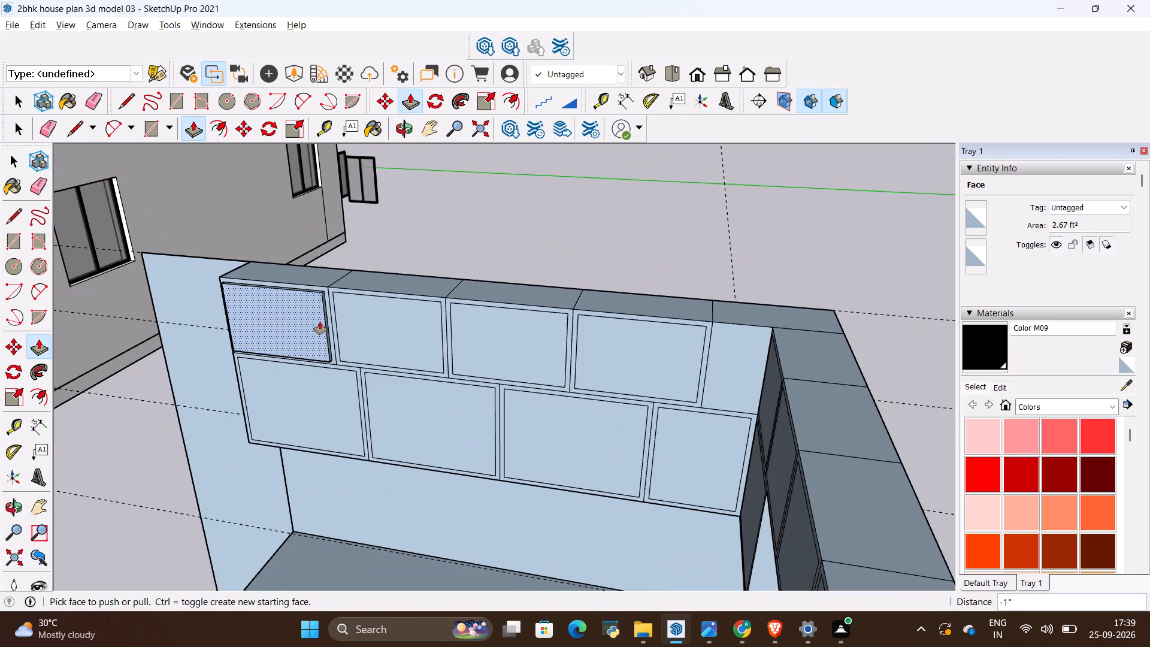
pyautogui.moveTo(317, 383); pyautogui.dragTo(397, 328, button='middle')
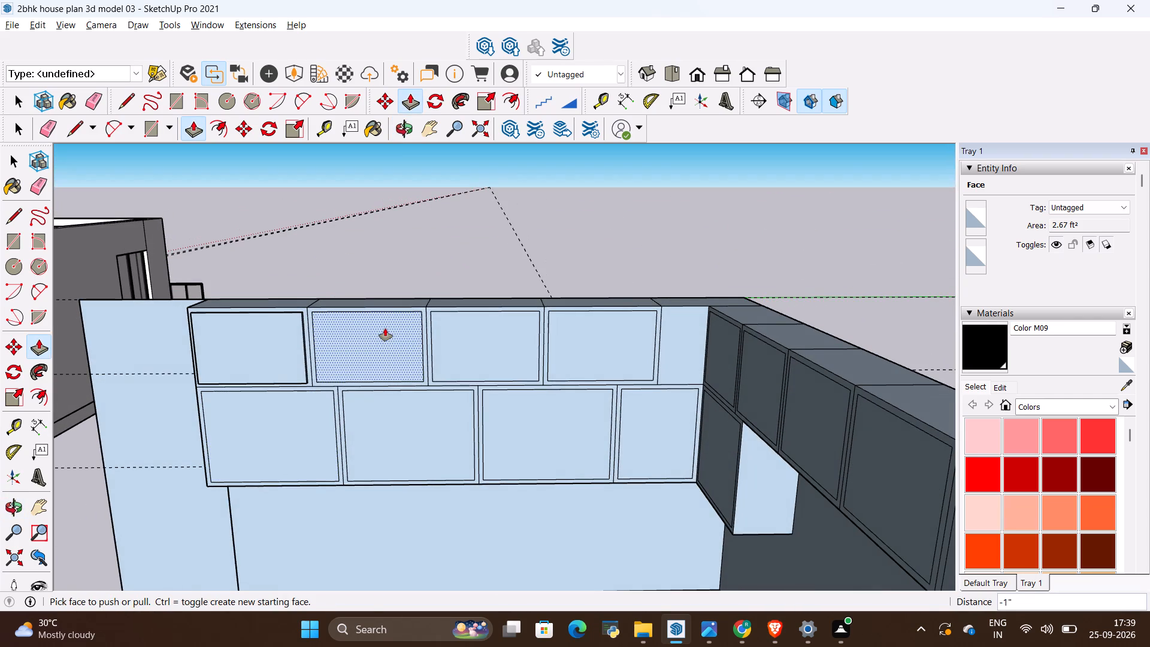
pyautogui.doubleClick(385, 328)
pyautogui.doubleClick(453, 341)
pyautogui.doubleClick(583, 338)
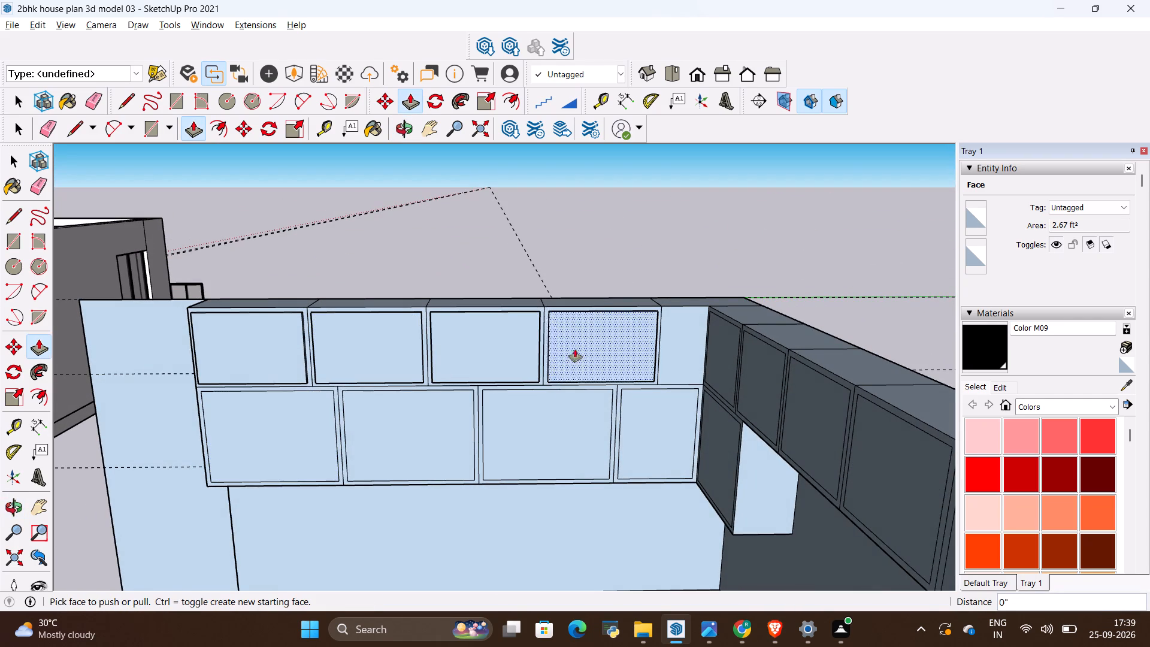
# Using the reference elevation, push the inner panels of the long wall's three lower-row cabinets nearest the corner inward by 1' to form open niches.
pyautogui.hotkey('alt', 'Tab')
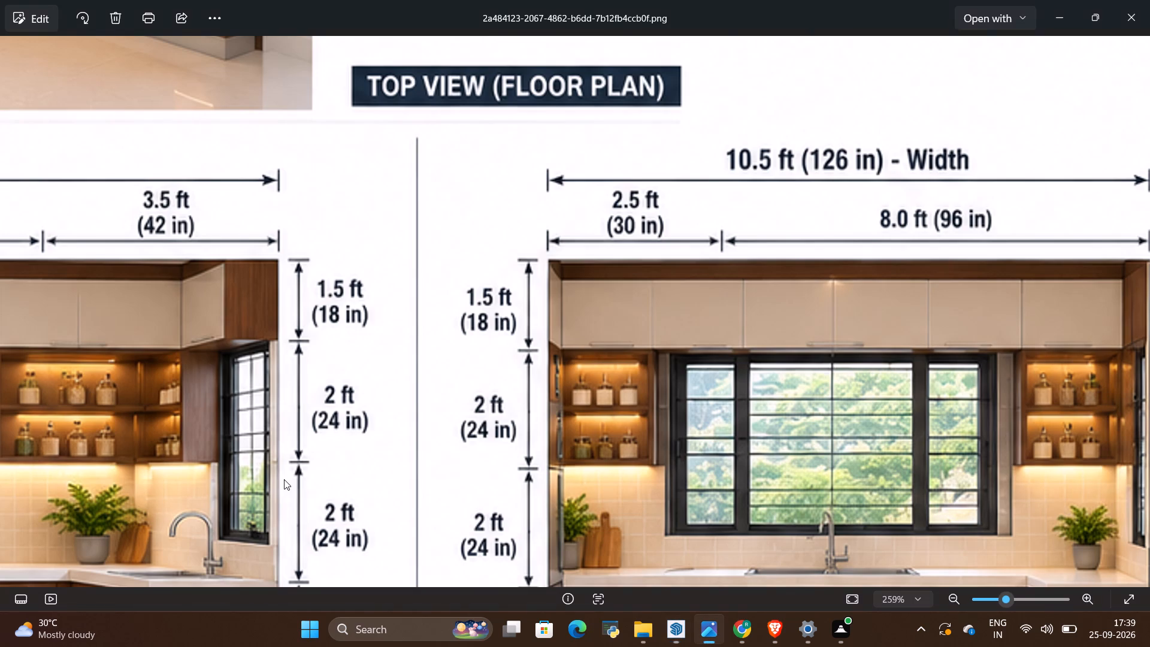
pyautogui.scroll(-4, 492, 368)
pyautogui.scroll(-2, 229, 408)
pyautogui.scroll(3, 242, 431)
pyautogui.hotkey('alt', 'Tab')
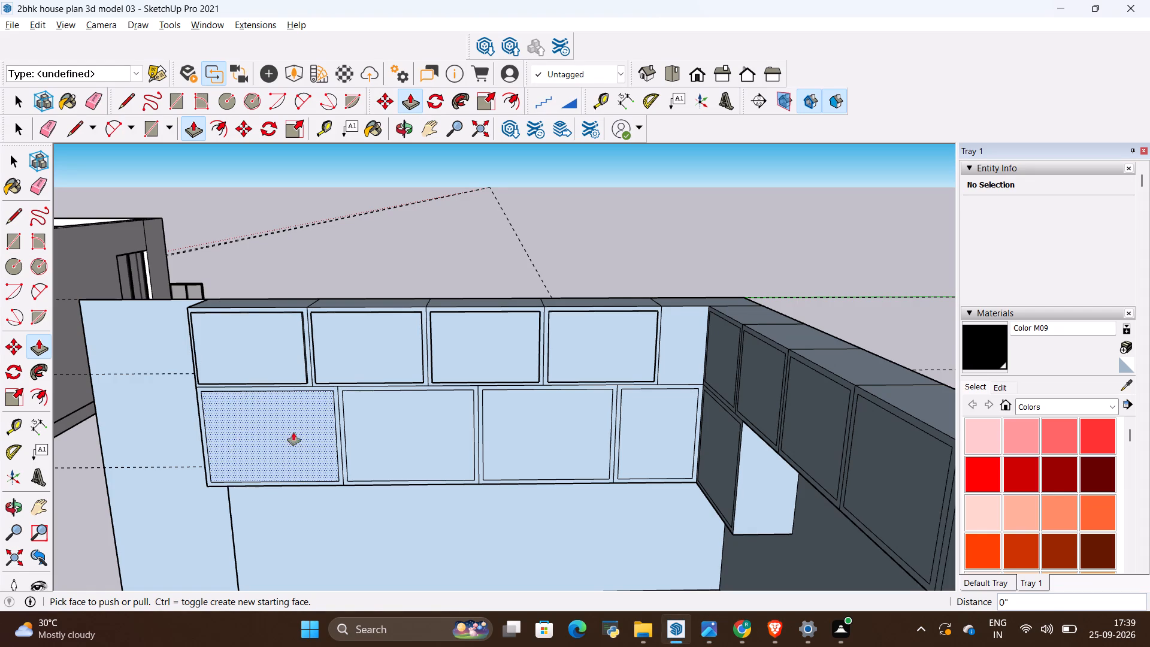
pyautogui.click(368, 440)
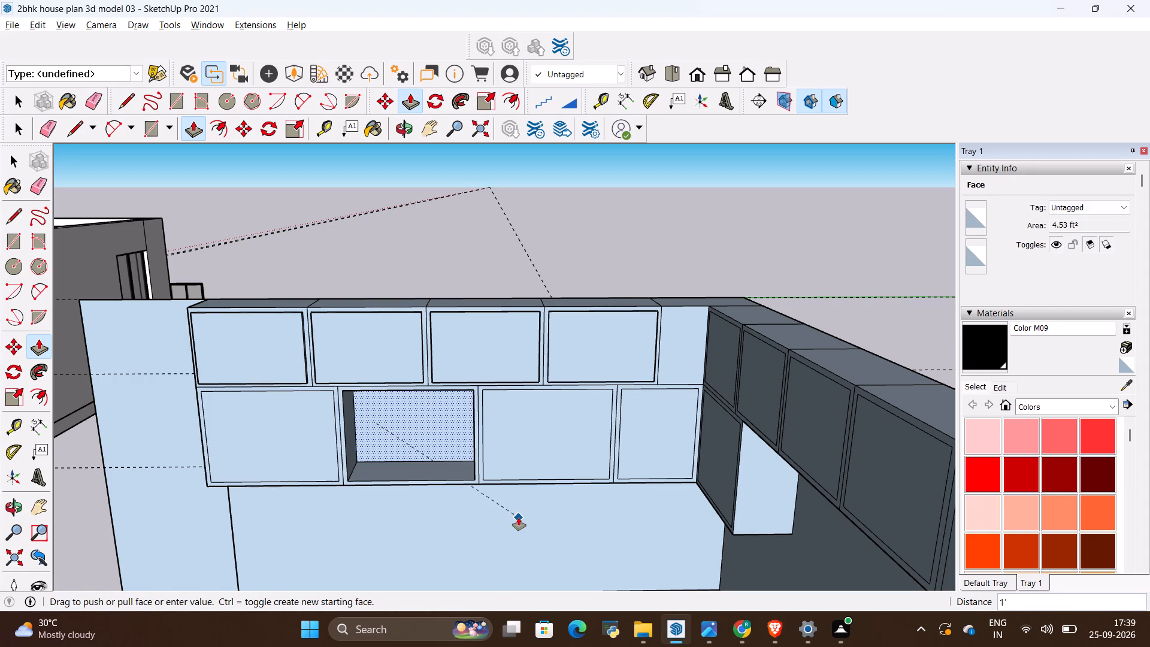
pyautogui.click(519, 518)
pyautogui.click(520, 417)
pyautogui.doubleClick(520, 416)
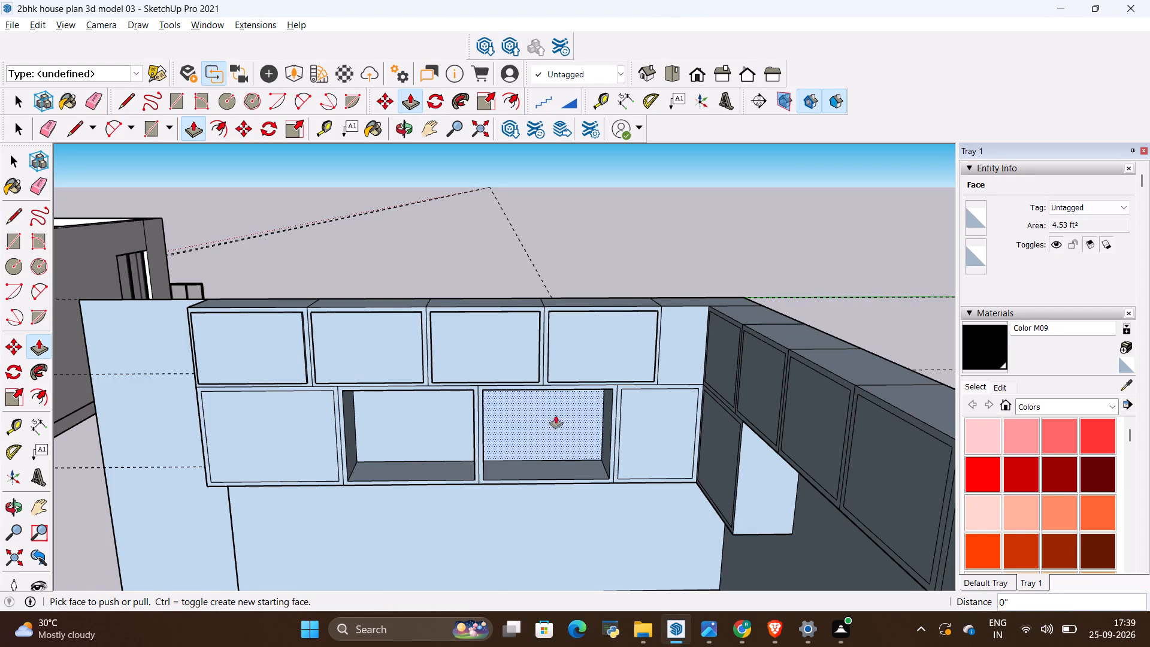
pyautogui.doubleClick(634, 413)
# Repeat the 1' inward push on the inner panel of the short wall's lower cabinet beside the corner.
pyautogui.scroll(-4, 387, 477)
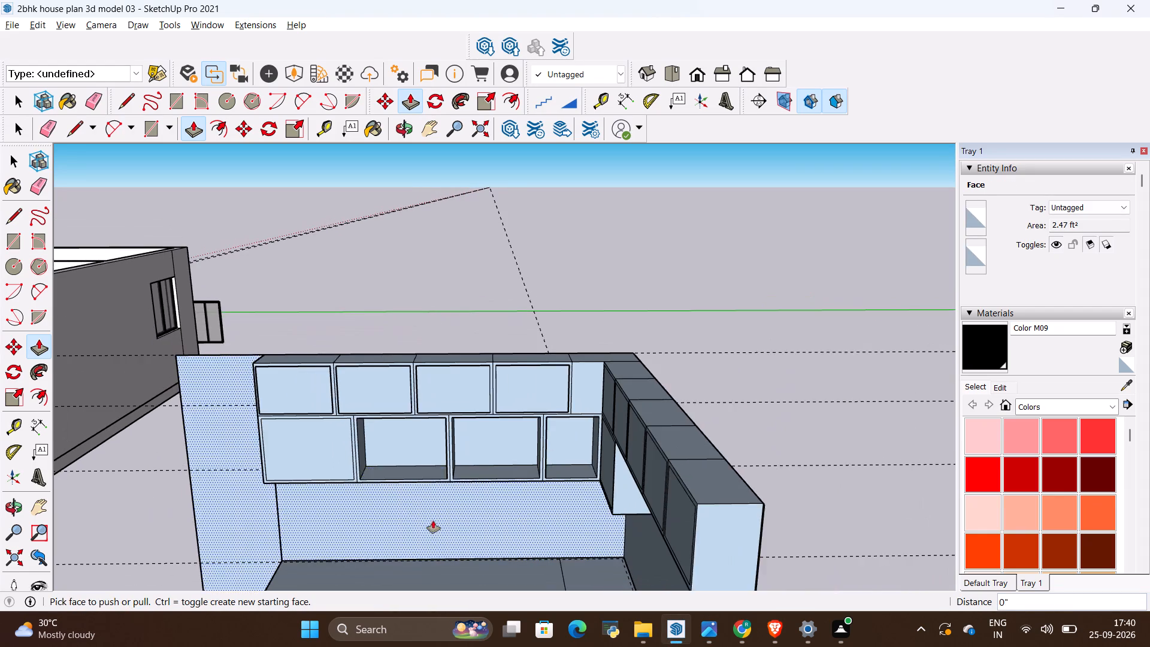
pyautogui.moveTo(433, 521); pyautogui.dragTo(679, 478, button='middle')
pyautogui.scroll(4, 556, 495)
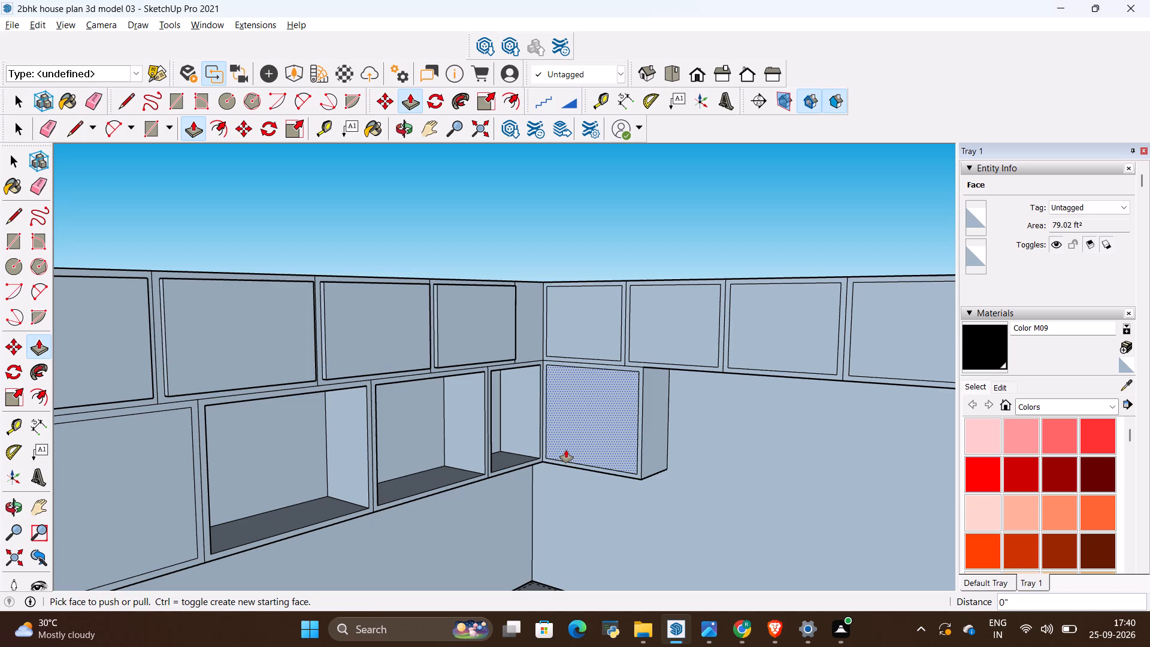
pyautogui.doubleClick(567, 449)
# Examine the open niches around the corner and compare the wall cabinet layout with the reference elevations.
pyautogui.scroll(-4, 501, 485)
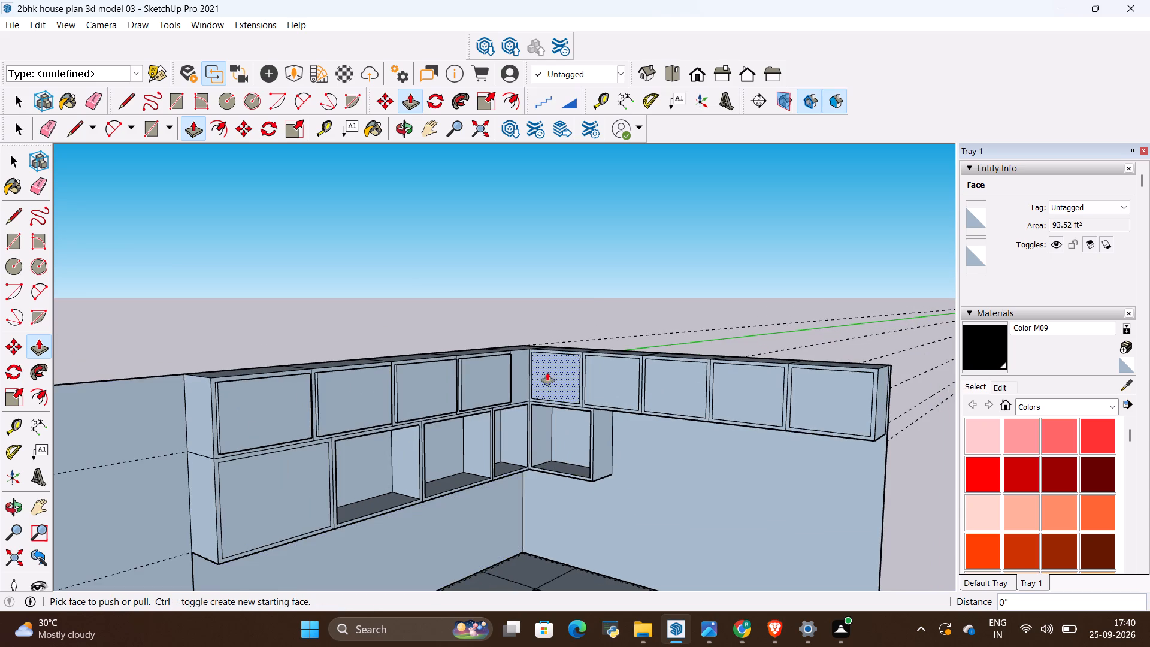
pyautogui.scroll(6, 545, 376)
pyautogui.moveTo(512, 398); pyautogui.dragTo(319, 469, button='middle')
pyautogui.scroll(1, 319, 469)
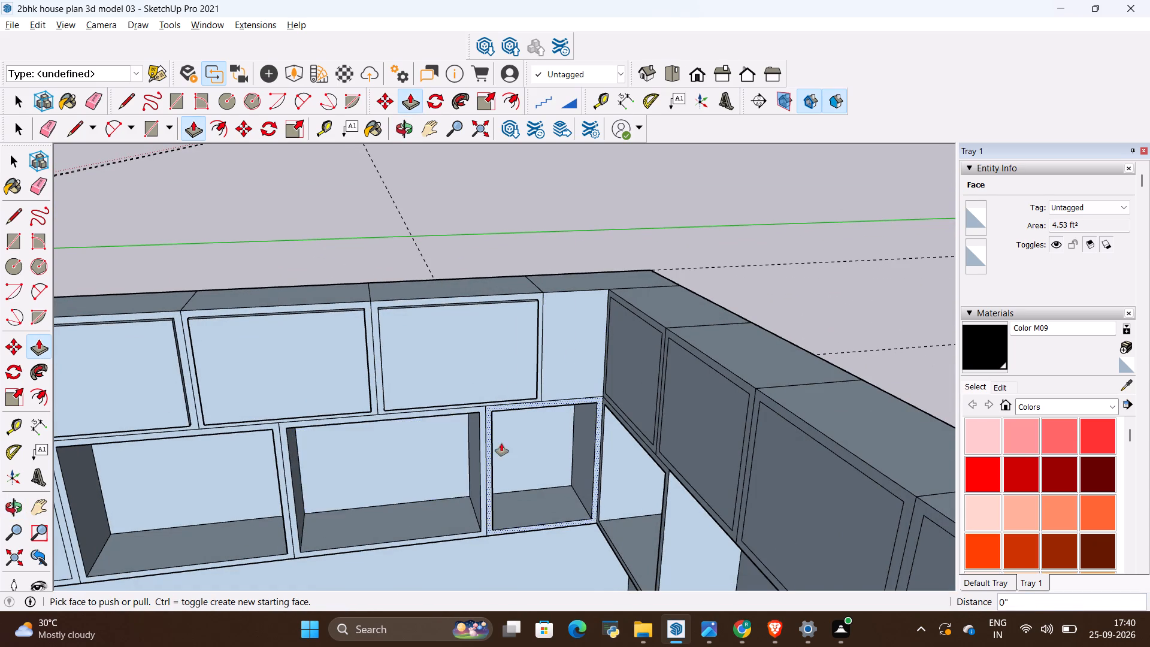
pyautogui.scroll(-3, 506, 442)
pyautogui.moveTo(575, 495); pyautogui.dragTo(497, 437, button='middle')
pyautogui.scroll(-4, 507, 425)
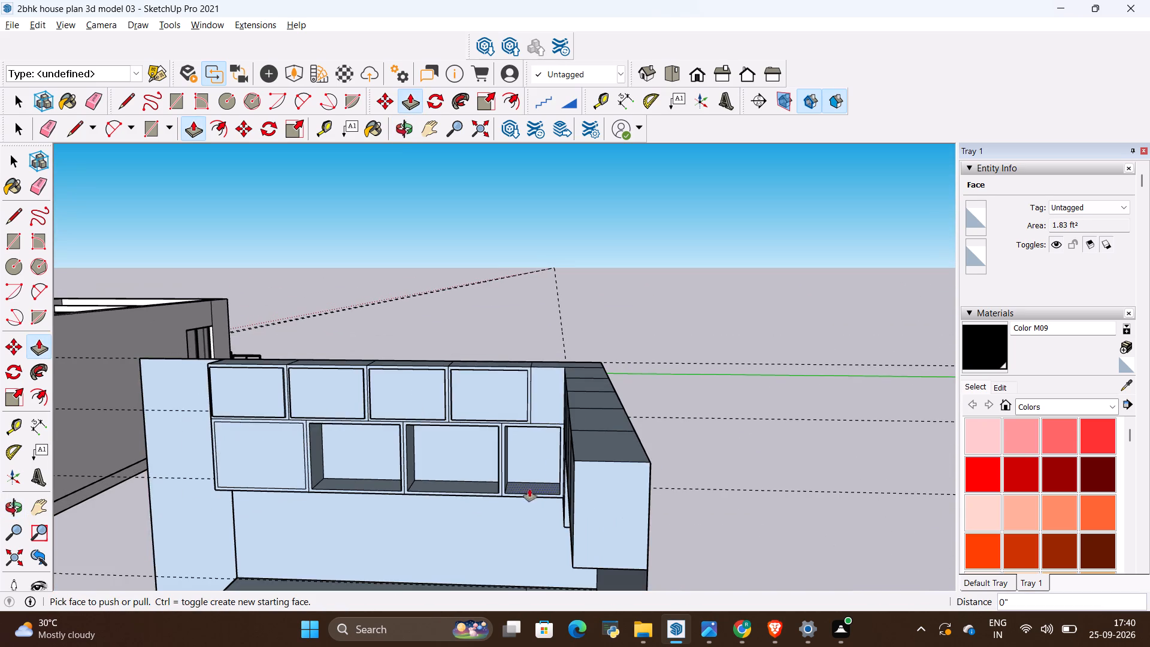
pyautogui.moveTo(529, 489); pyautogui.dragTo(616, 471, button='middle')
pyautogui.scroll(2, 547, 516)
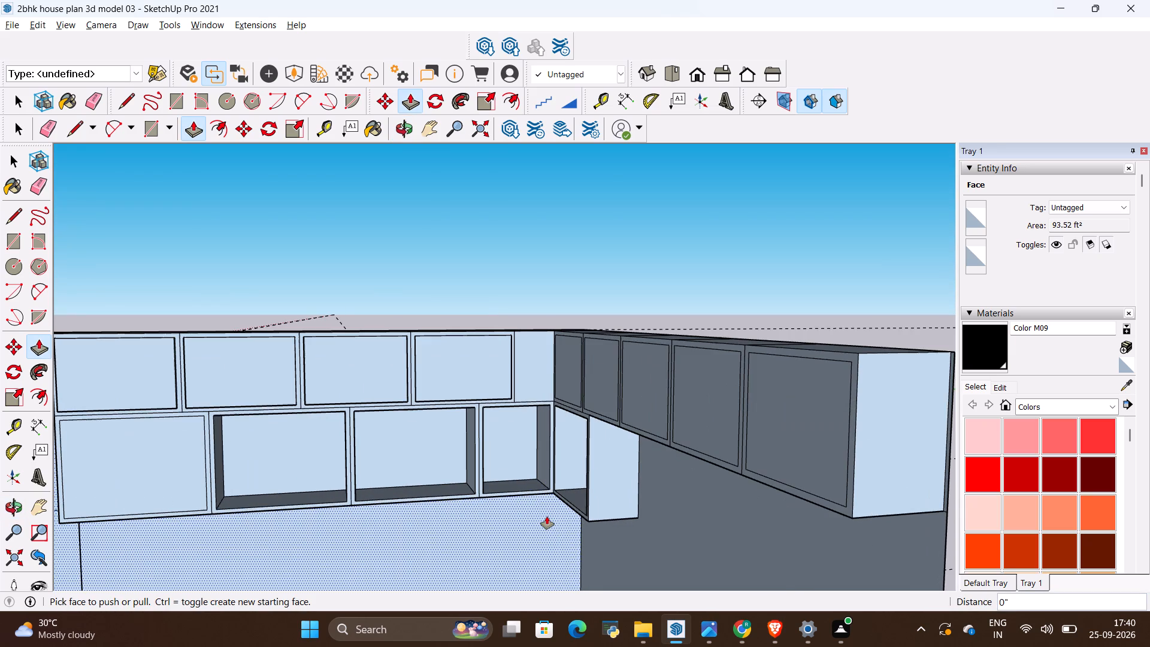
pyautogui.hotkey('alt', 'Tab')
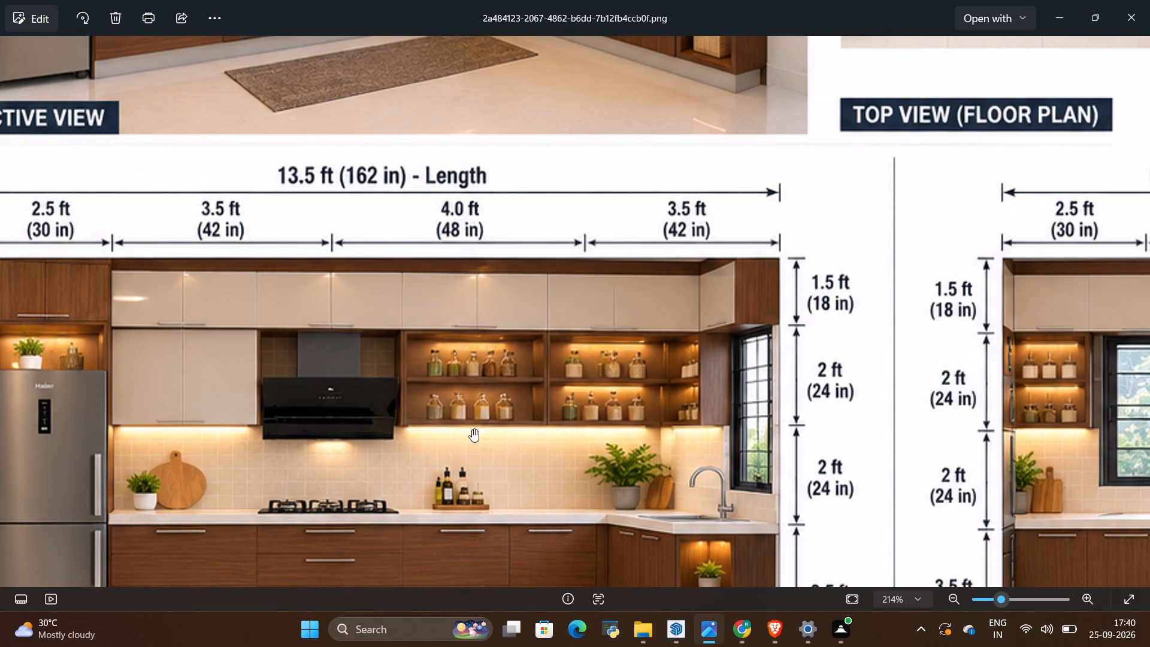
pyautogui.scroll(-2, 388, 415)
pyautogui.hotkey('alt', 'Tab')
# Pull the inner panels of the short wall's two upper-row cabinets nearest the corner outward by 1" each.
pyautogui.scroll(-4, 301, 425)
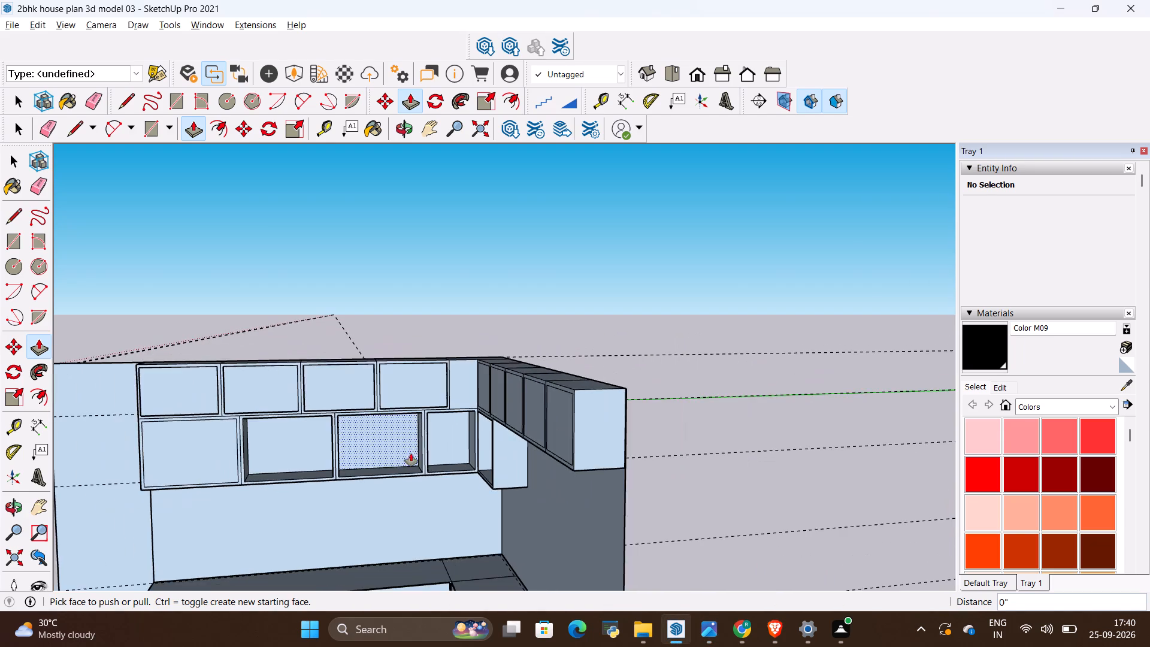
pyautogui.moveTo(411, 453); pyautogui.dragTo(640, 461, button='middle')
pyautogui.scroll(15, 442, 359)
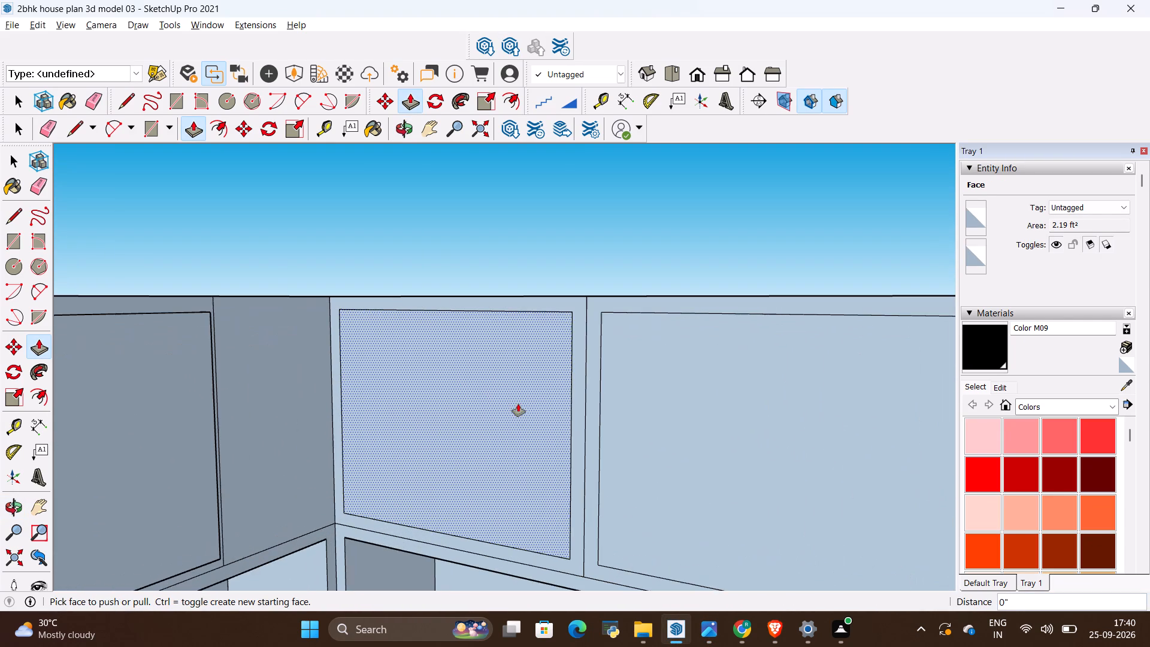
pyautogui.click(518, 404)
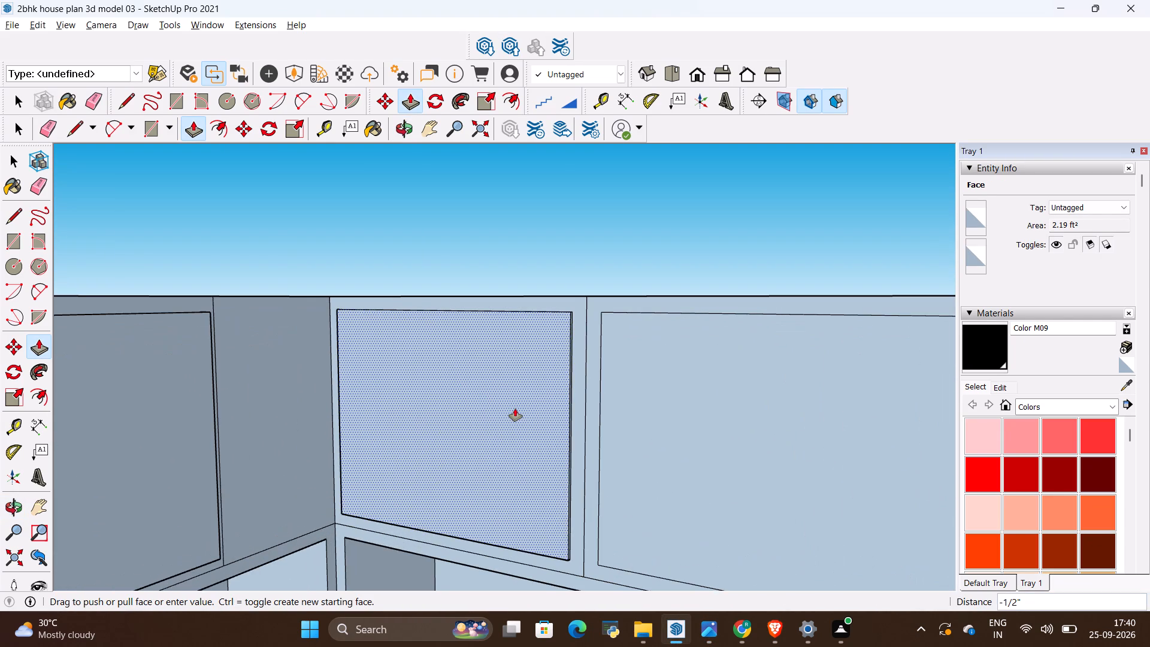
pyautogui.press('BackSpace')
pyautogui.write('1"')
pyautogui.press('Return')
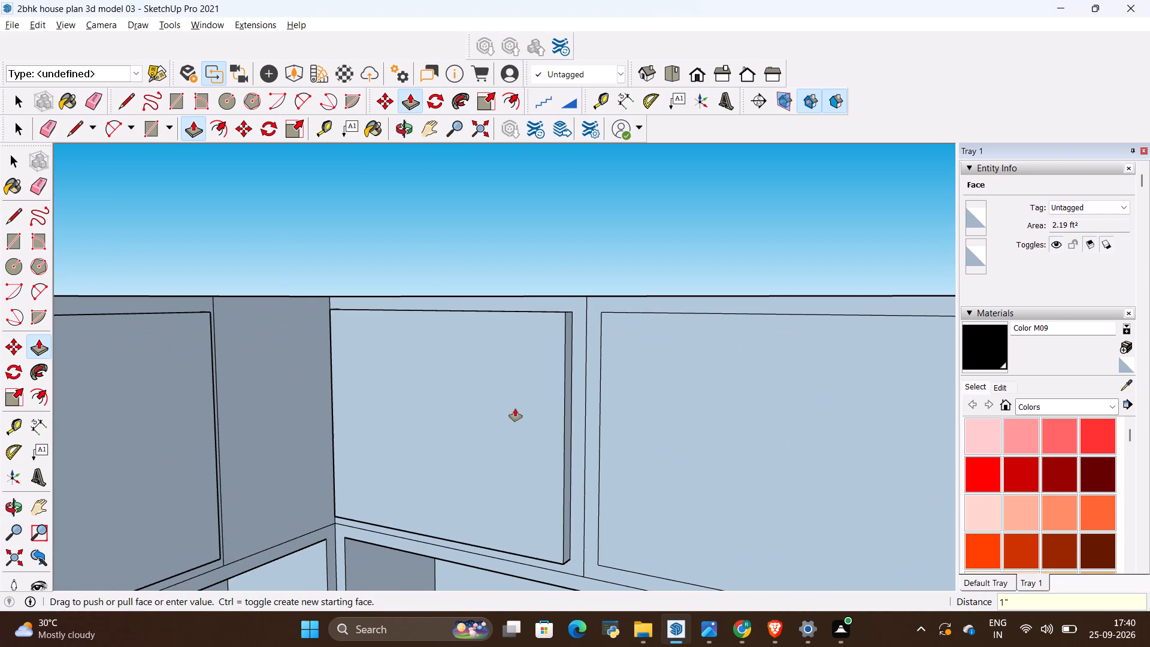
pyautogui.doubleClick(628, 395)
pyautogui.scroll(-3, 420, 356)
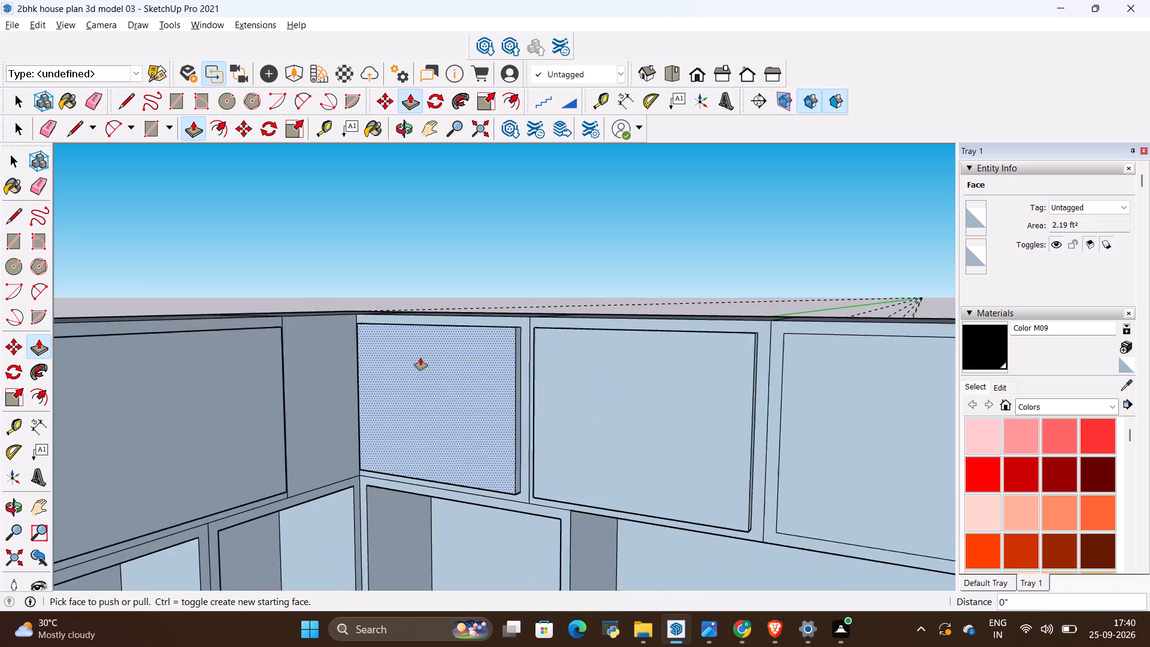
# Pull the inner panels of the short wall's remaining three upper-row cabinets outward by 1" each.
pyautogui.scroll(-7, 420, 358)
pyautogui.doubleClick(613, 379)
pyautogui.scroll(-5, 513, 403)
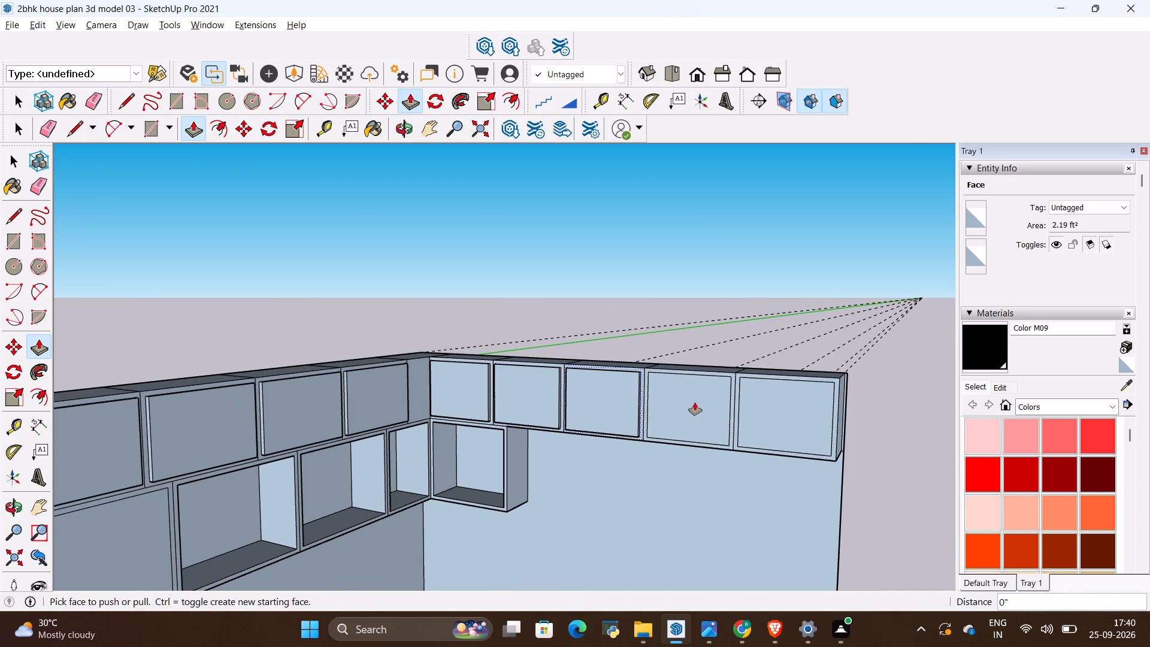
pyautogui.doubleClick(695, 403)
pyautogui.doubleClick(787, 403)
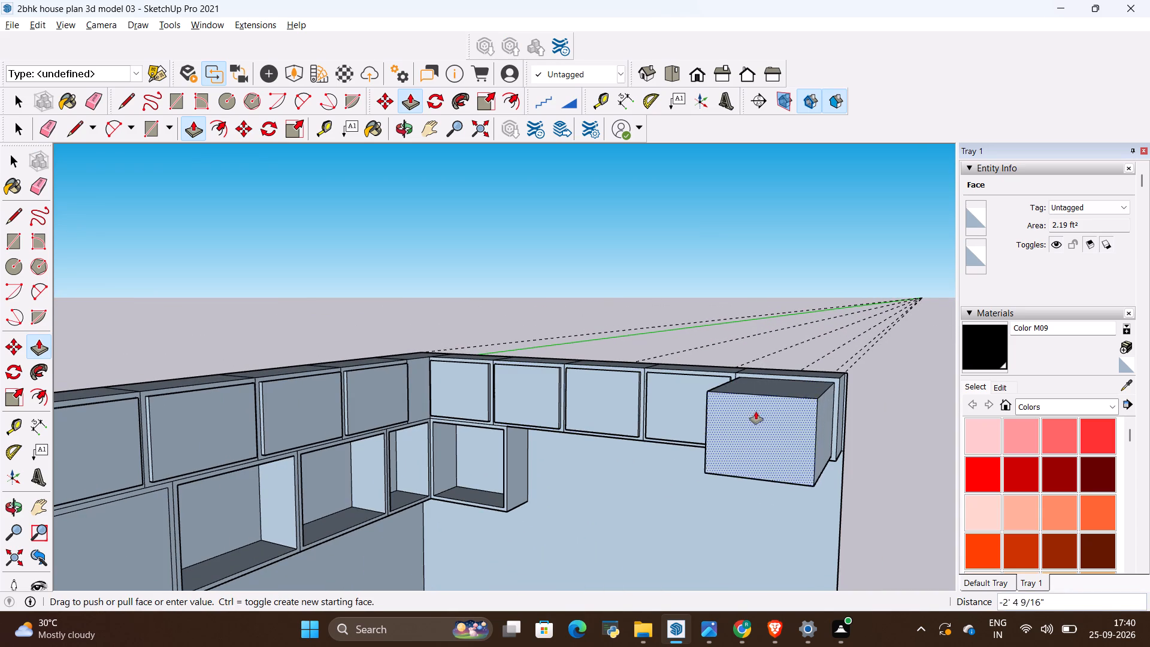
pyautogui.click(671, 393)
pyautogui.scroll(-4, 709, 382)
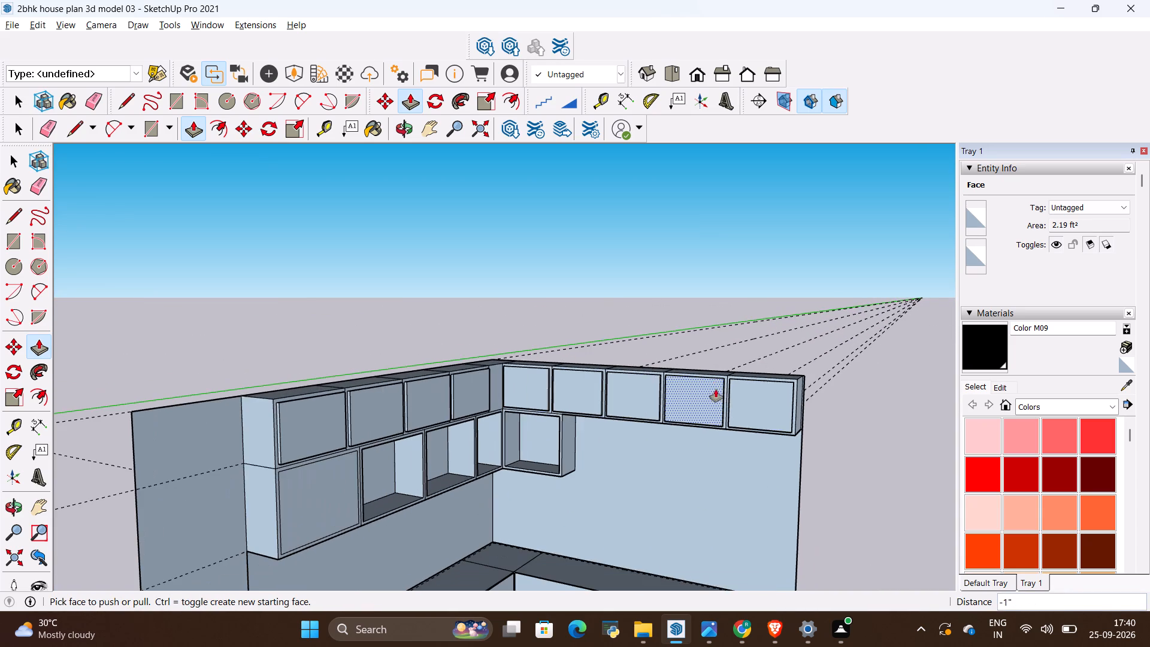
# Extend the corner-facing side edge of the long wall's outermost upper shutter by 0.5" to narrow the gap beside it.
pyautogui.moveTo(716, 397); pyautogui.dragTo(520, 466, button='middle')
pyautogui.scroll(9, 384, 426)
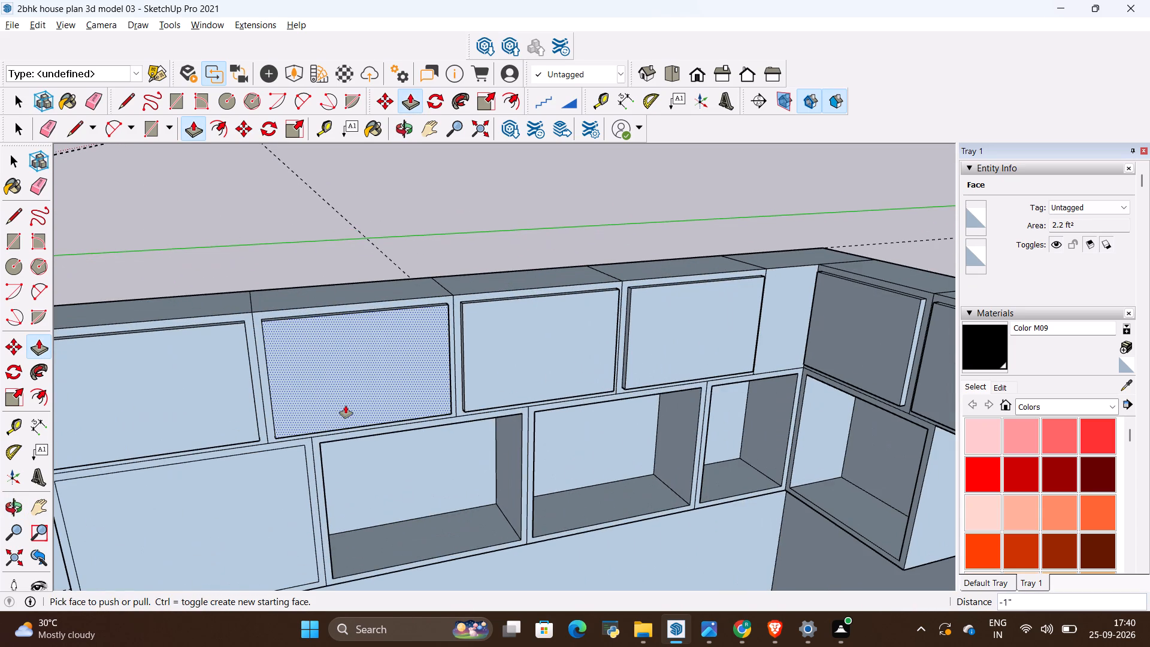
pyautogui.moveTo(659, 383); pyautogui.dragTo(401, 382, button='middle')
pyautogui.scroll(4, 331, 338)
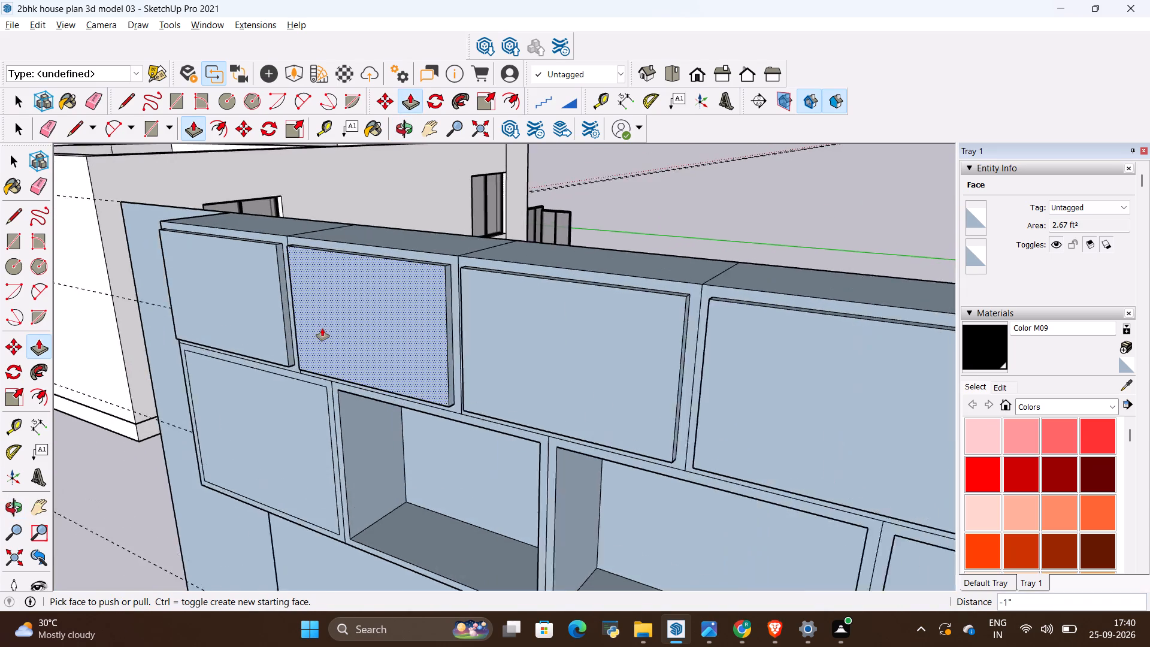
pyautogui.scroll(4, 297, 315)
pyautogui.scroll(8, 276, 233)
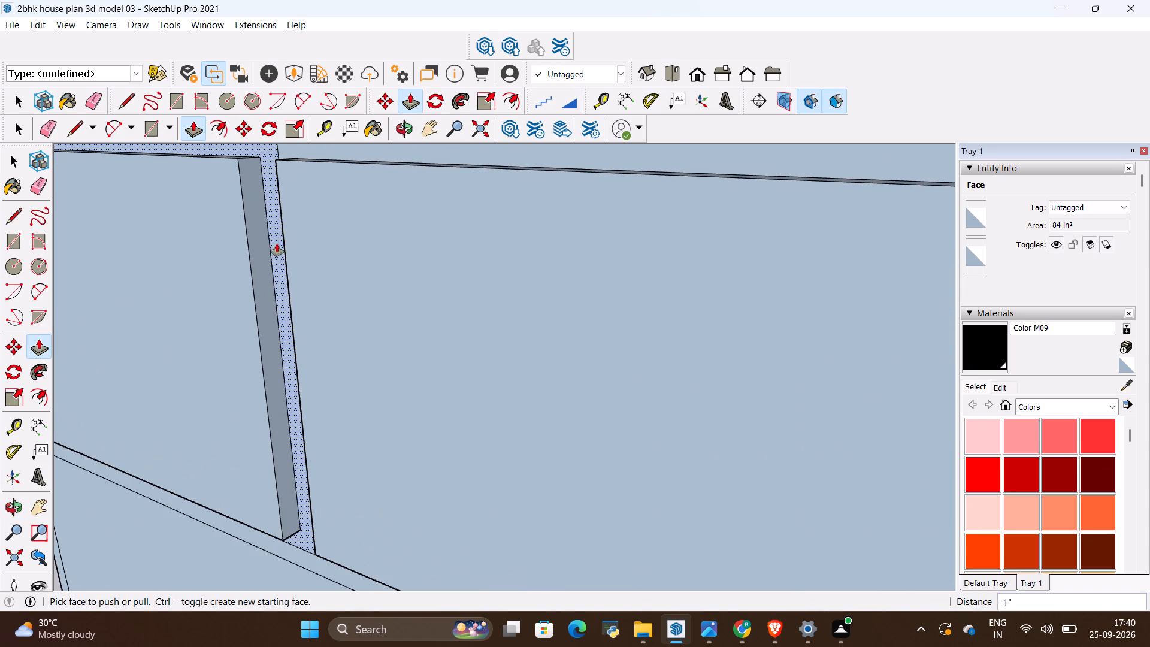
pyautogui.moveTo(286, 243); pyautogui.dragTo(488, 318, button='middle')
pyautogui.moveTo(412, 319); pyautogui.dragTo(324, 319, button='middle')
pyautogui.moveTo(444, 353); pyautogui.dragTo(384, 346, button='middle')
pyautogui.scroll(4, 350, 308)
pyautogui.click(317, 303)
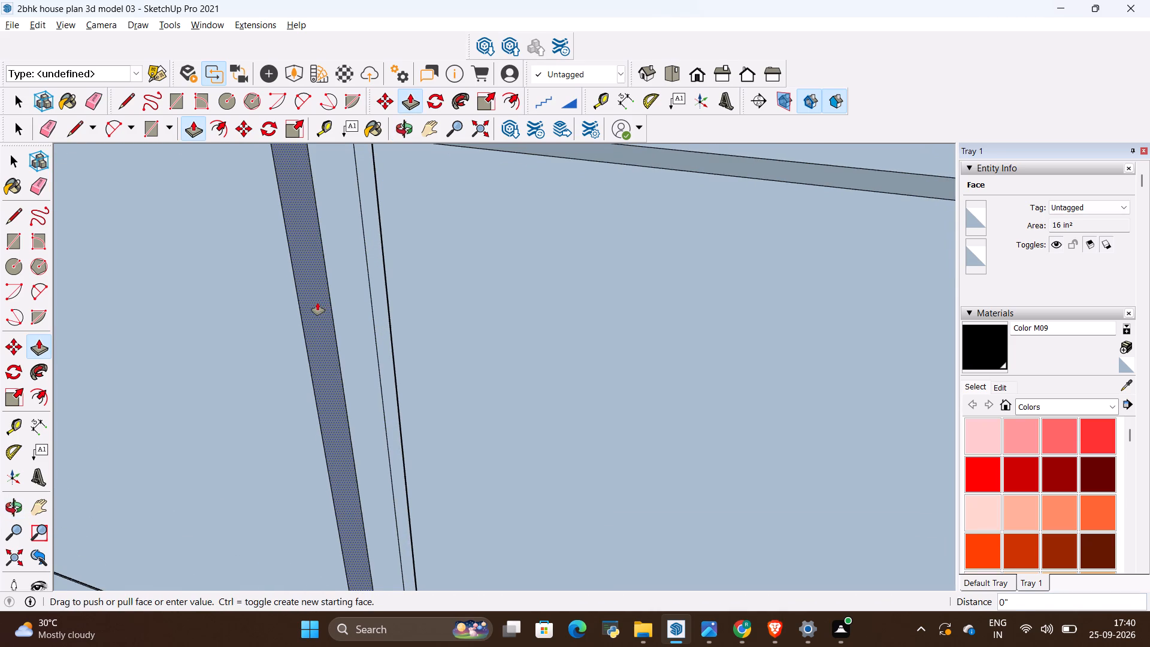
pyautogui.press('BackSpace')
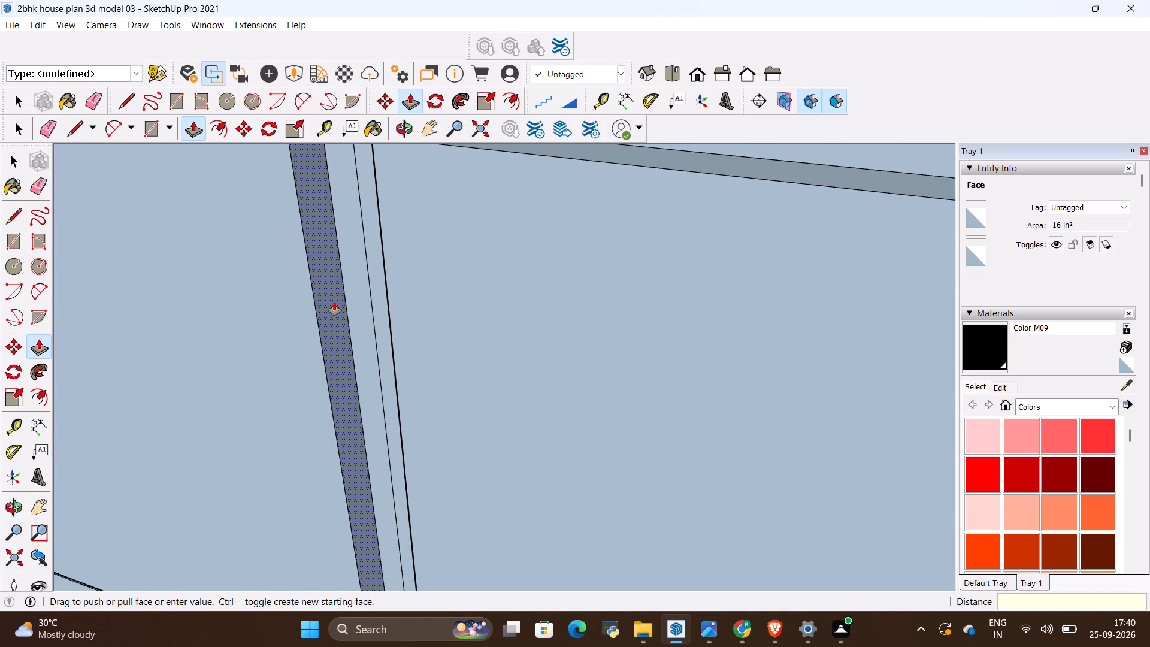
pyautogui.write('.5')
pyautogui.hotkey('shift', '"')
pyautogui.press('Return')
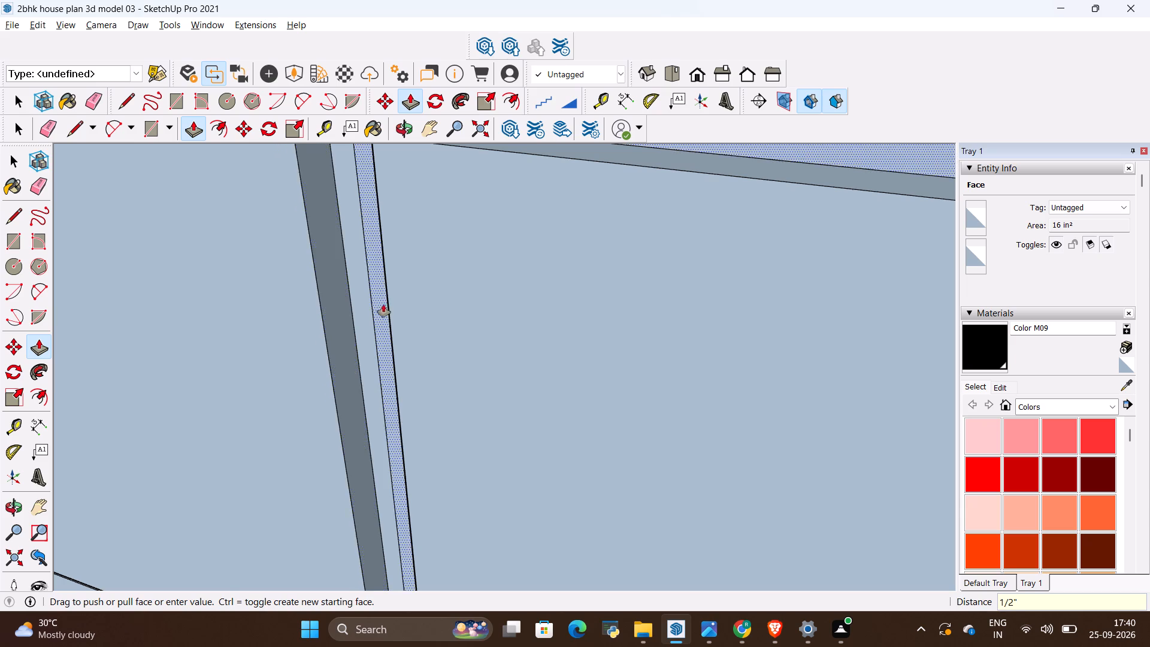
# Repeat the 0.5" extension on both side edges of the long wall's second upper shutter and the adjoining edge of the third.
pyautogui.scroll(-5, 395, 326)
pyautogui.scroll(-3, 432, 380)
pyautogui.moveTo(267, 419); pyautogui.dragTo(495, 417, button='middle')
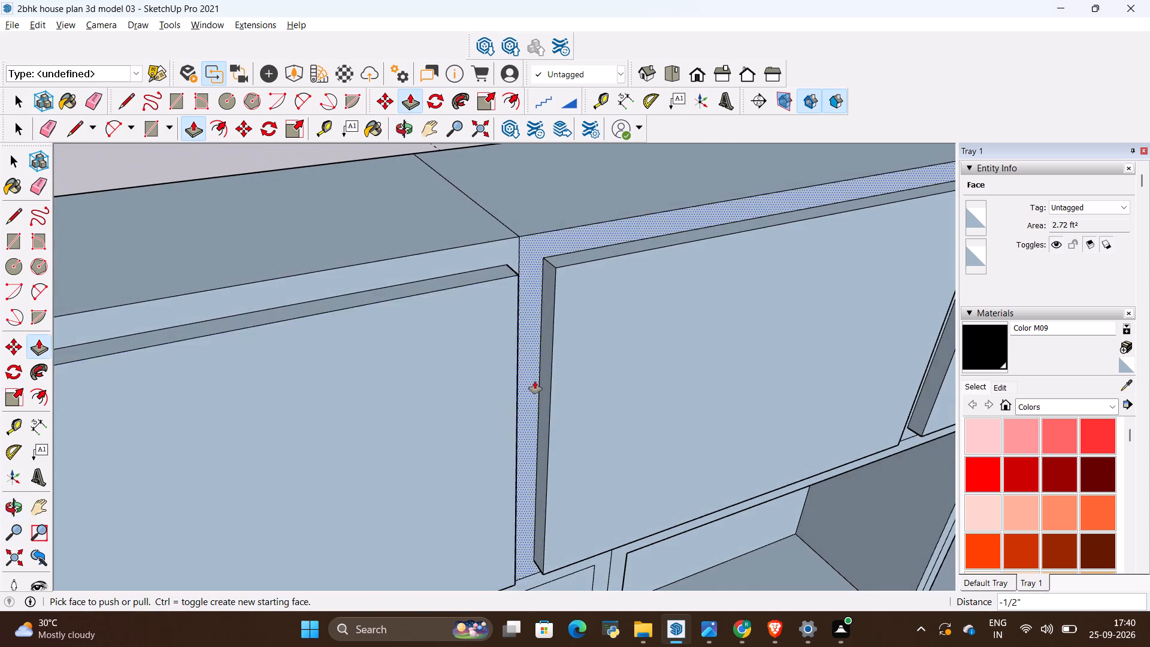
pyautogui.scroll(6, 537, 374)
pyautogui.doubleClick(550, 367)
pyautogui.scroll(-5, 440, 388)
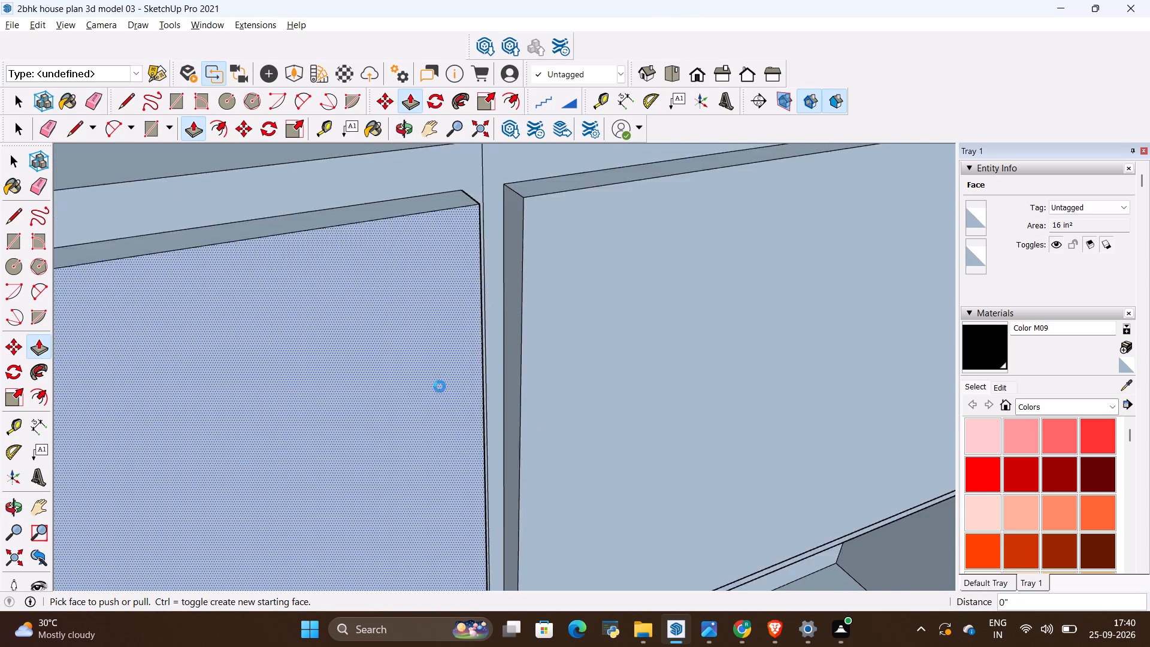
pyautogui.scroll(-7, 440, 386)
pyautogui.scroll(7, 888, 313)
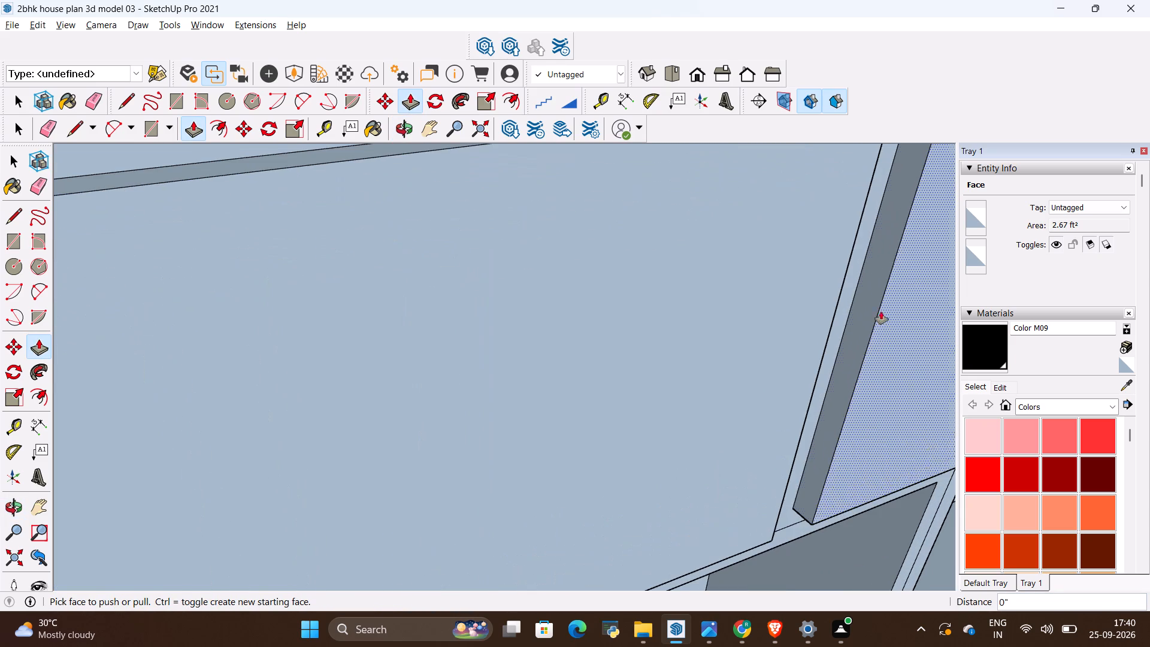
pyautogui.doubleClick(861, 310)
pyautogui.moveTo(864, 357); pyautogui.dragTo(551, 406, button='middle')
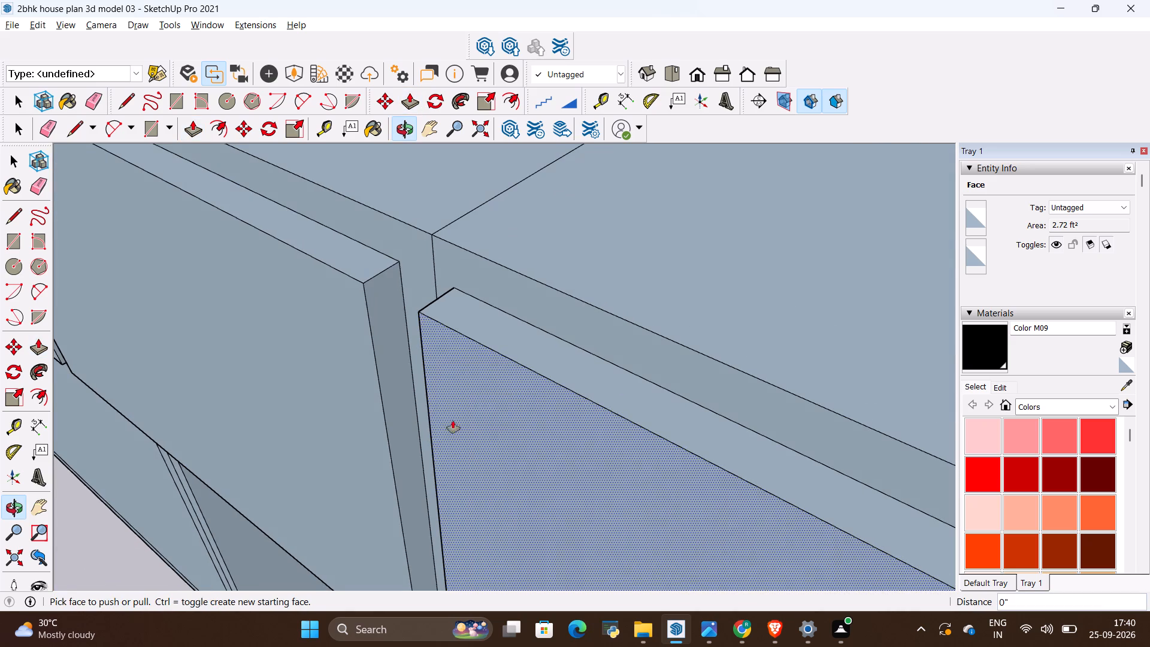
pyautogui.doubleClick(400, 392)
pyautogui.scroll(-12, 500, 304)
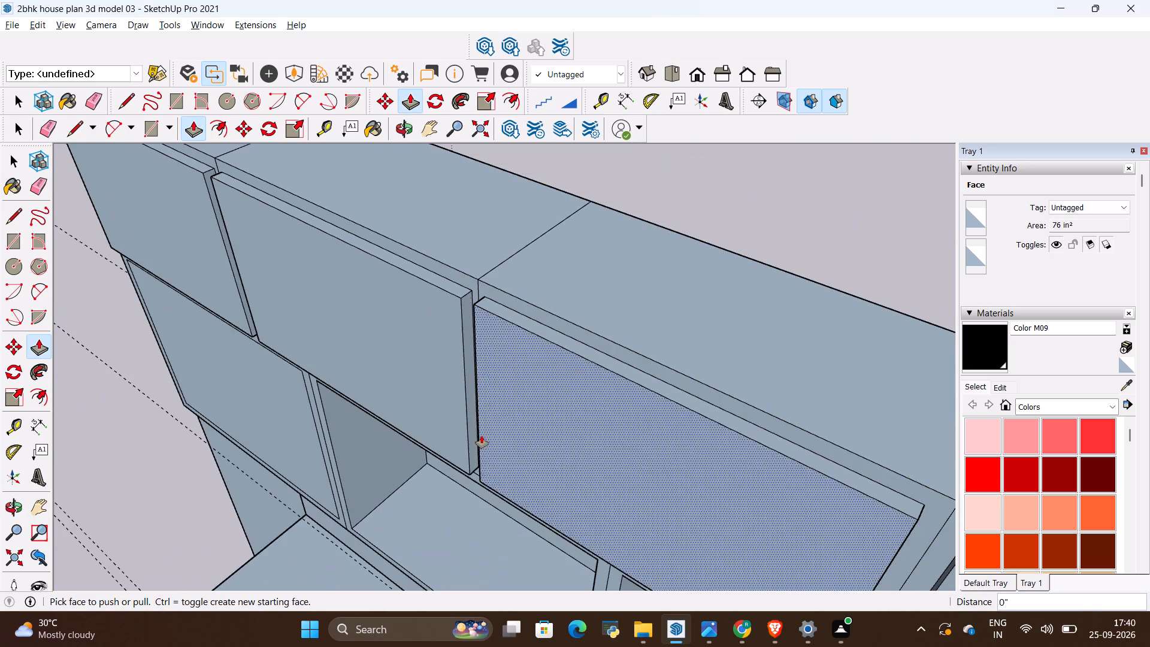
# Extend the facing side edges of the long wall's third and fourth upper shutters by 0.5" each.
pyautogui.moveTo(482, 436); pyautogui.dragTo(528, 258, button='middle')
pyautogui.scroll(-5, 436, 318)
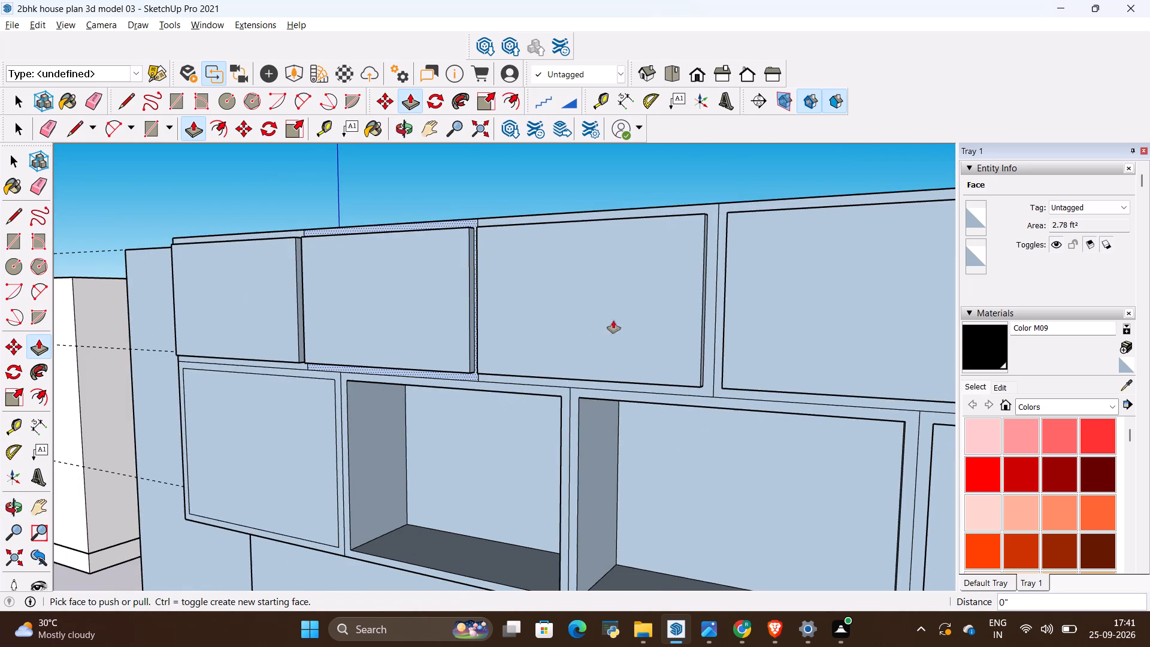
pyautogui.moveTo(753, 318); pyautogui.dragTo(621, 410, button='middle')
pyautogui.scroll(6, 624, 391)
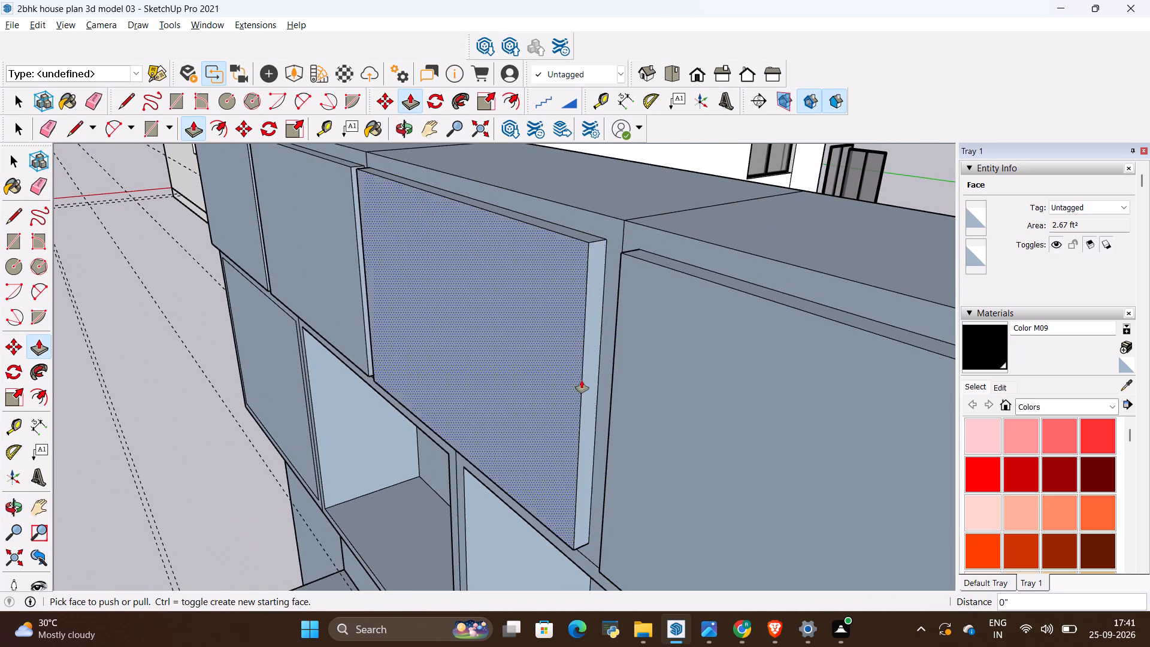
pyautogui.doubleClick(590, 379)
pyautogui.moveTo(525, 421); pyautogui.dragTo(770, 467, button='middle')
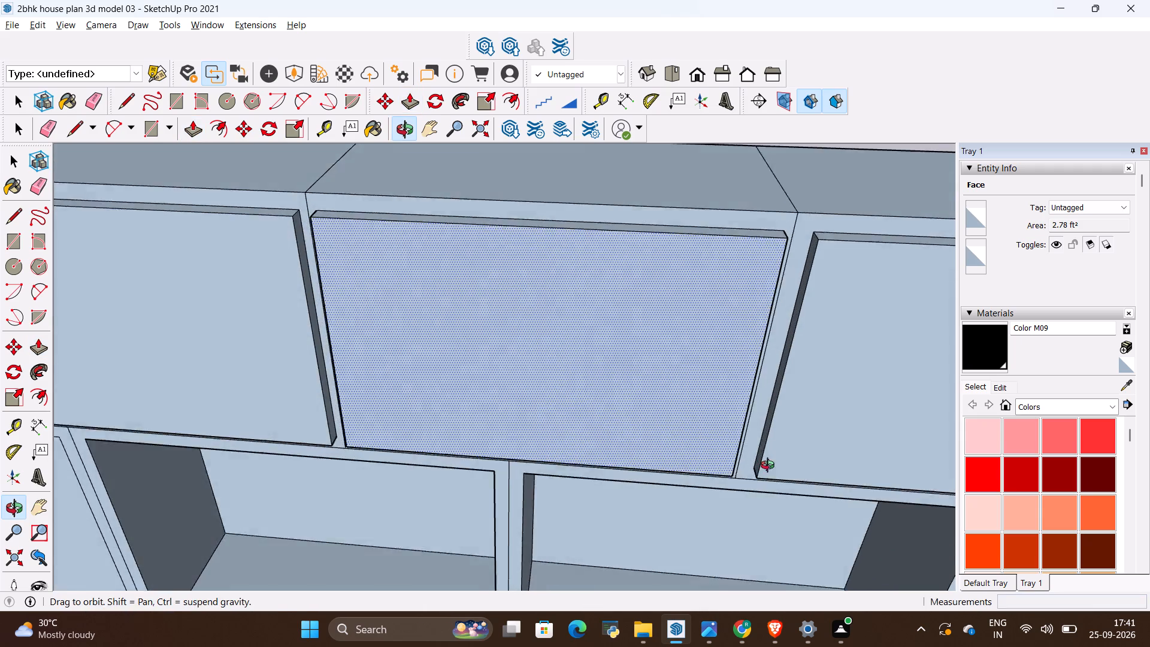
pyautogui.moveTo(770, 467); pyautogui.dragTo(777, 463, button='middle')
pyautogui.scroll(4, 770, 439)
pyautogui.moveTo(759, 424); pyautogui.dragTo(822, 437, button='middle')
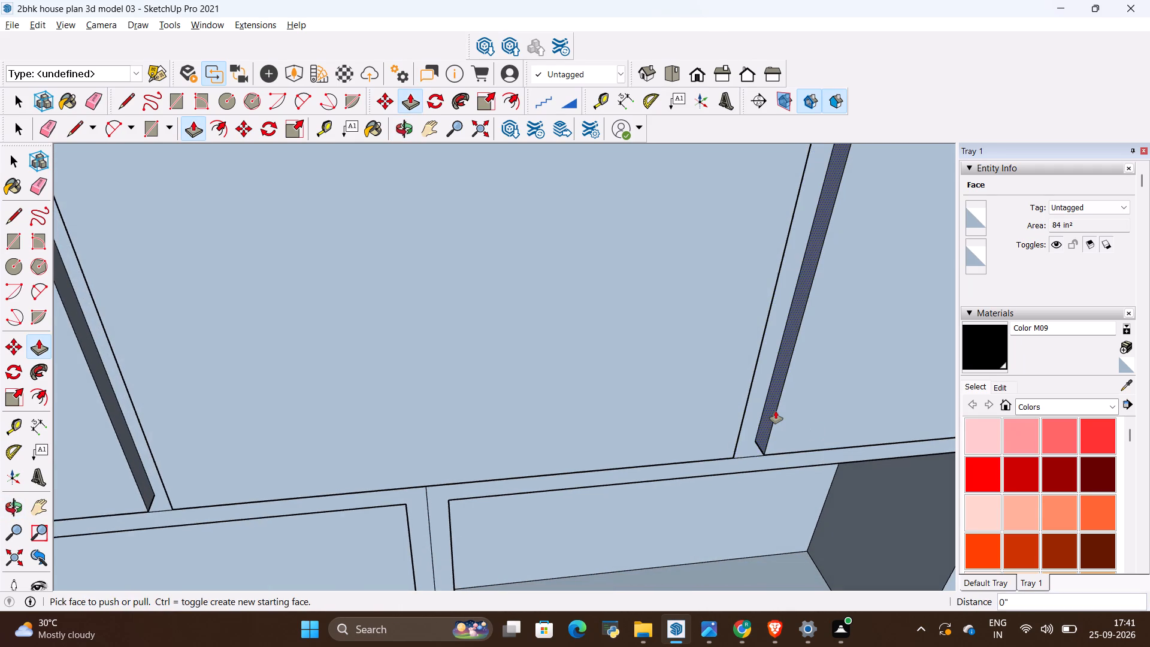
pyautogui.doubleClick(776, 411)
pyautogui.scroll(-11, 420, 437)
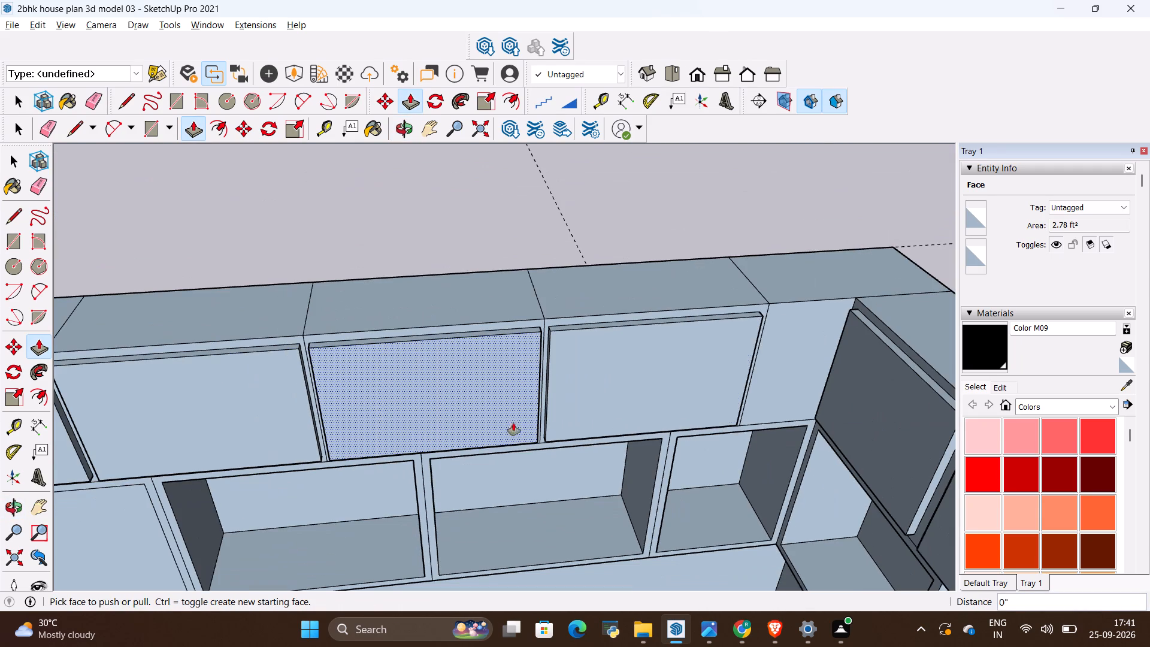
# Extend the corner-side edge of the long wall's fourth upper shutter by the same 0.5".
pyautogui.scroll(8, 758, 374)
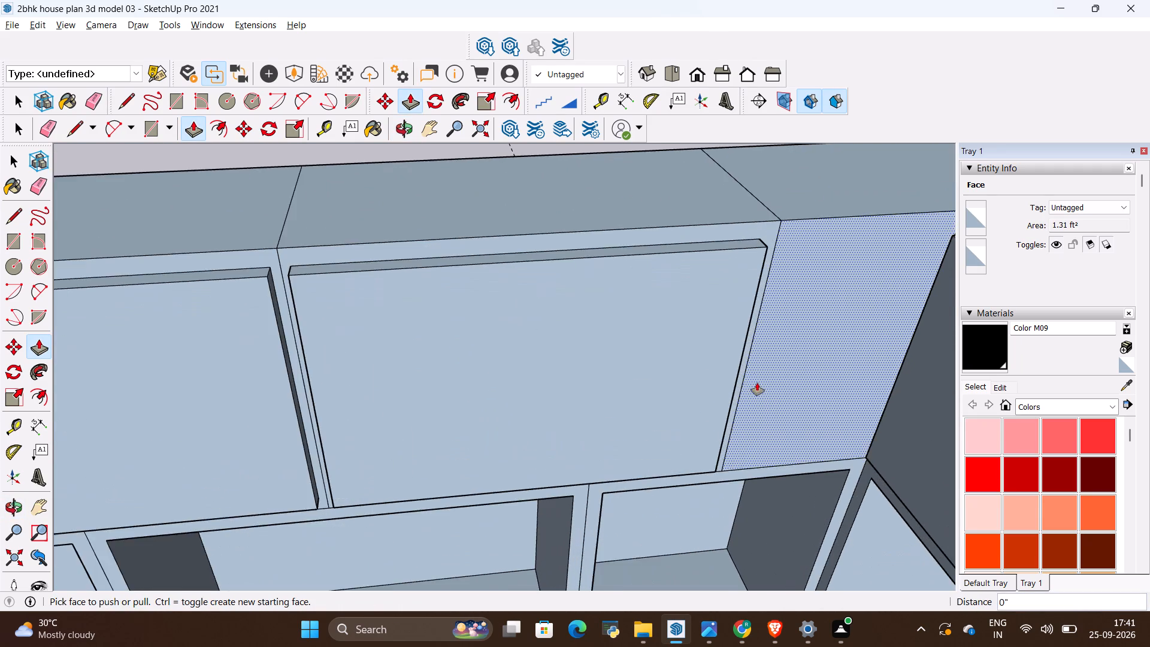
pyautogui.moveTo(757, 383); pyautogui.dragTo(492, 387, button='middle')
pyautogui.scroll(5, 643, 420)
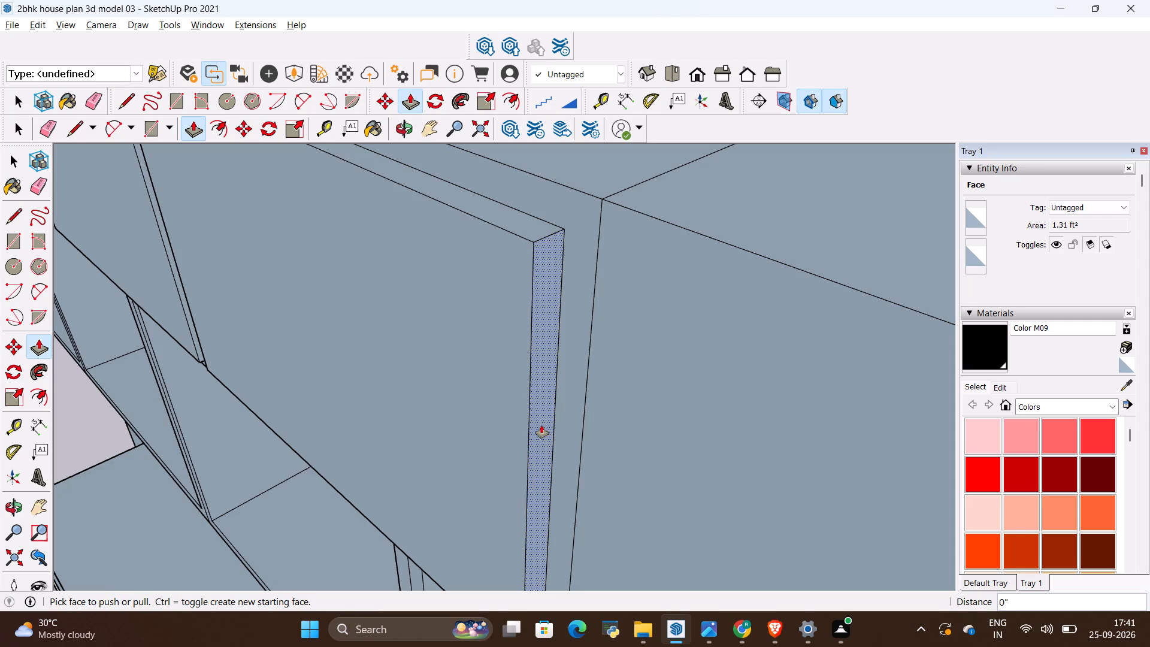
pyautogui.doubleClick(541, 425)
pyautogui.scroll(-11, 479, 430)
# On the short wall, extend the far side edges of the two upper shutters nearest the corner by 0.5" each.
pyautogui.moveTo(388, 474); pyautogui.dragTo(712, 454, button='middle')
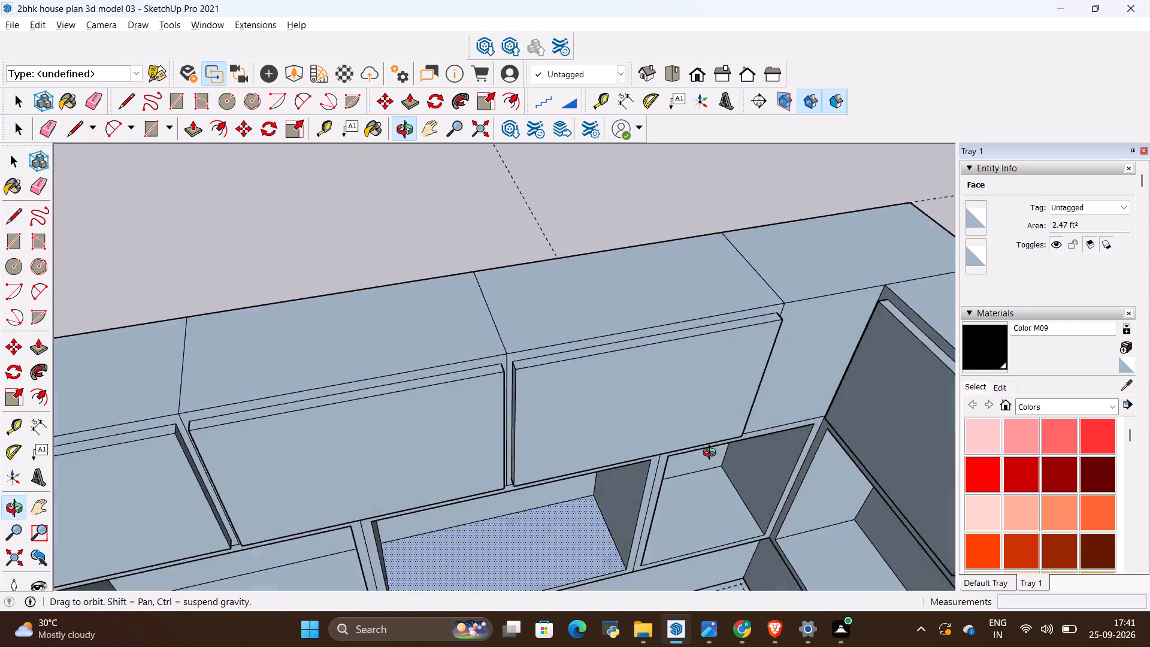
pyautogui.moveTo(712, 454); pyautogui.dragTo(715, 430, button='middle')
pyautogui.scroll(-6, 223, 421)
pyautogui.scroll(6, 649, 413)
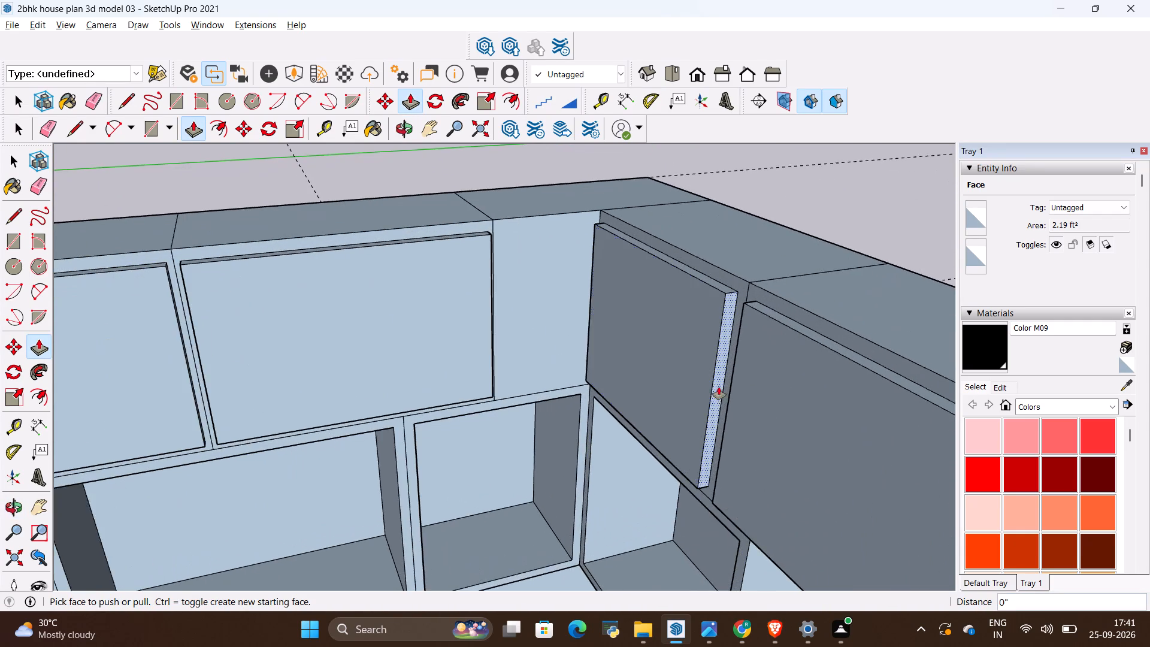
pyautogui.scroll(7, 724, 387)
pyautogui.doubleClick(714, 383)
pyautogui.scroll(-2, 443, 439)
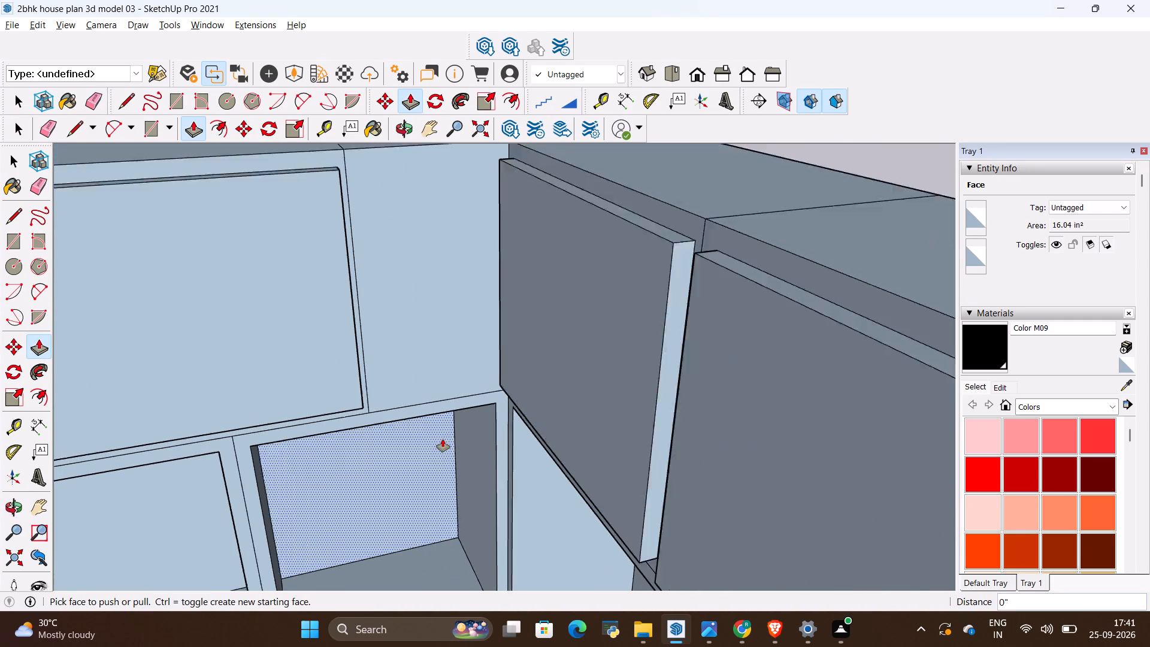
pyautogui.scroll(-1, 443, 439)
pyautogui.scroll(-5, 437, 370)
pyautogui.scroll(8, 739, 558)
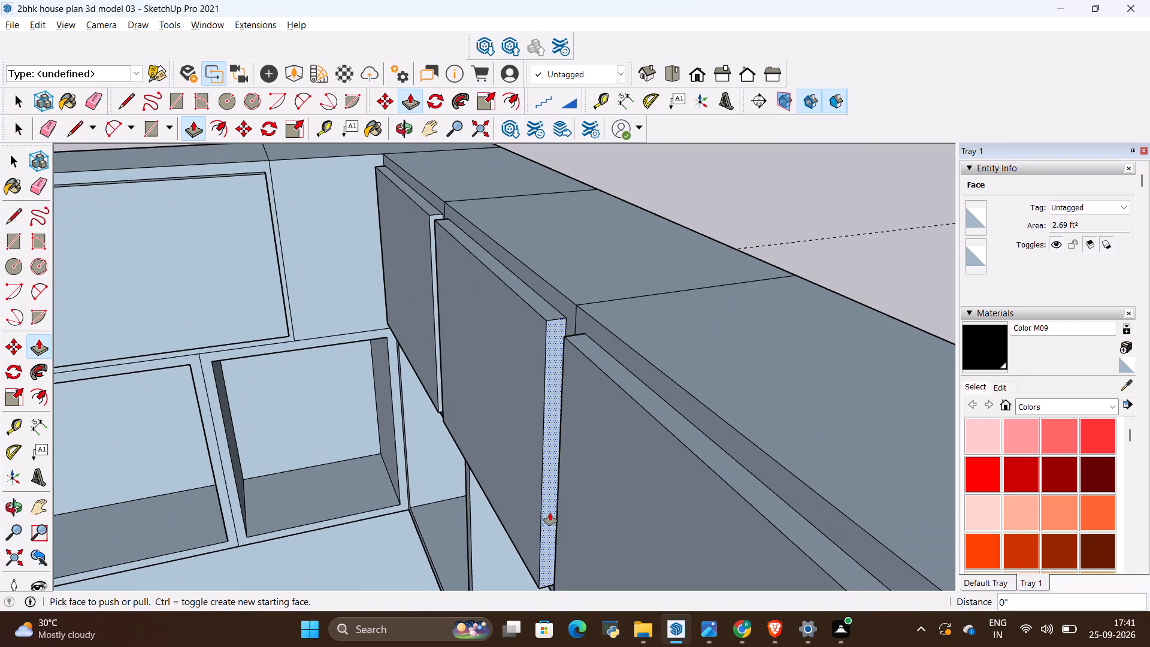
pyautogui.click(555, 500)
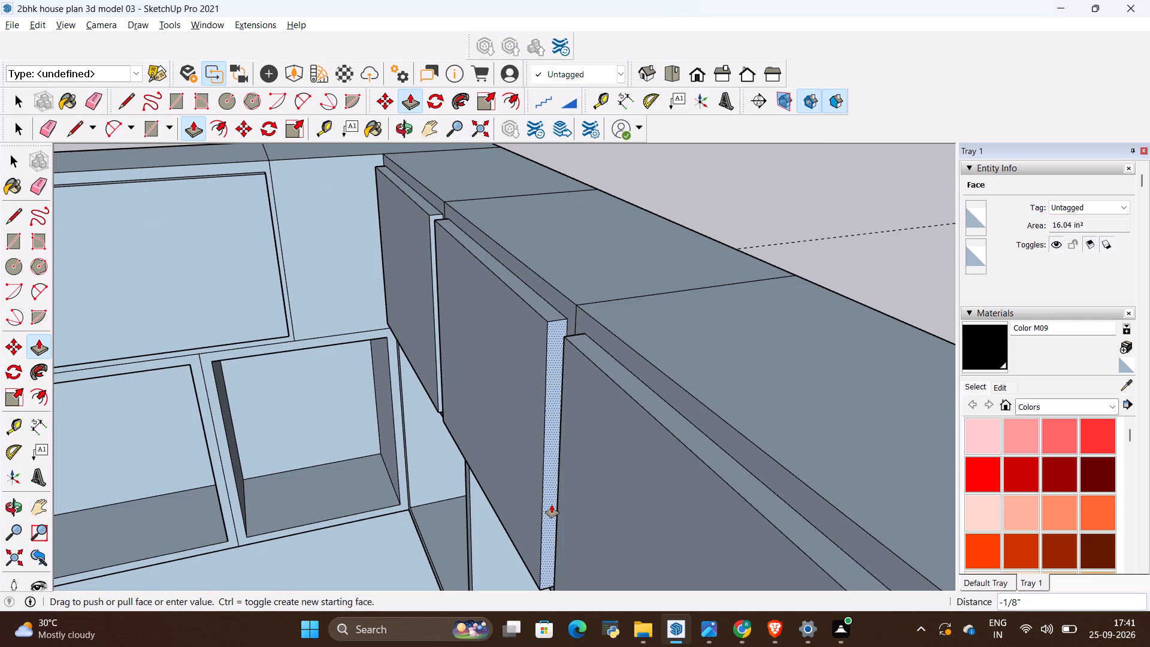
pyautogui.doubleClick(552, 505)
pyautogui.doubleClick(552, 505)
pyautogui.scroll(-3, 532, 494)
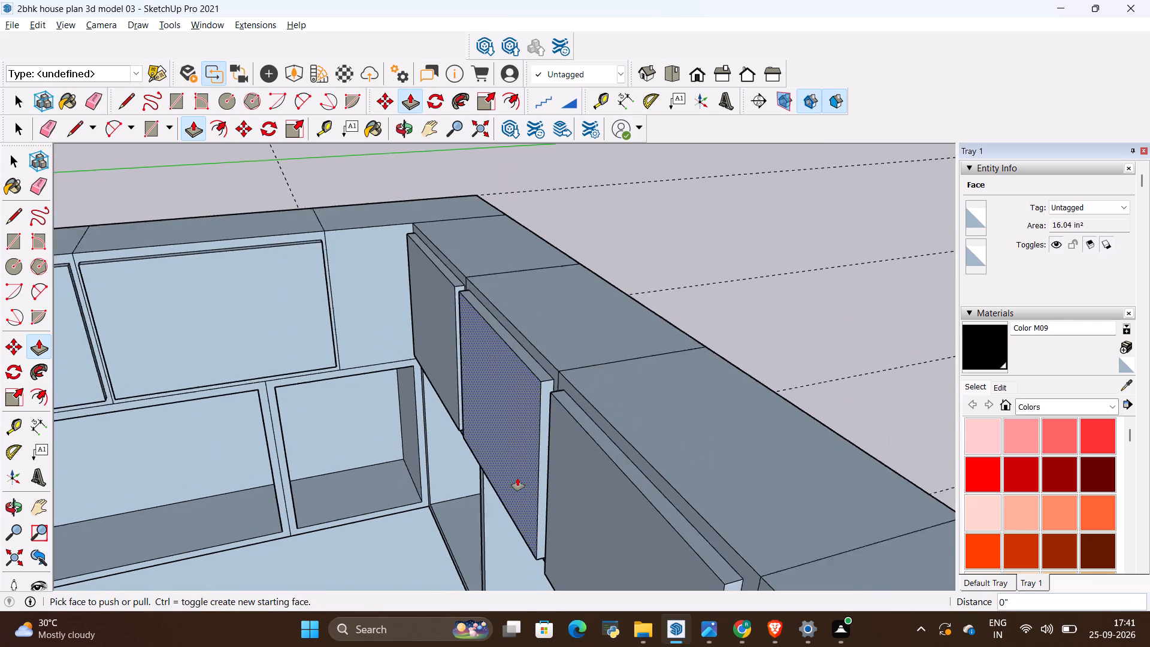
# Repeat the 0.5" extension on the far side edges of the short wall's third and fourth upper shutters.
pyautogui.scroll(-2, 517, 478)
pyautogui.scroll(5, 506, 451)
pyautogui.scroll(-5, 422, 422)
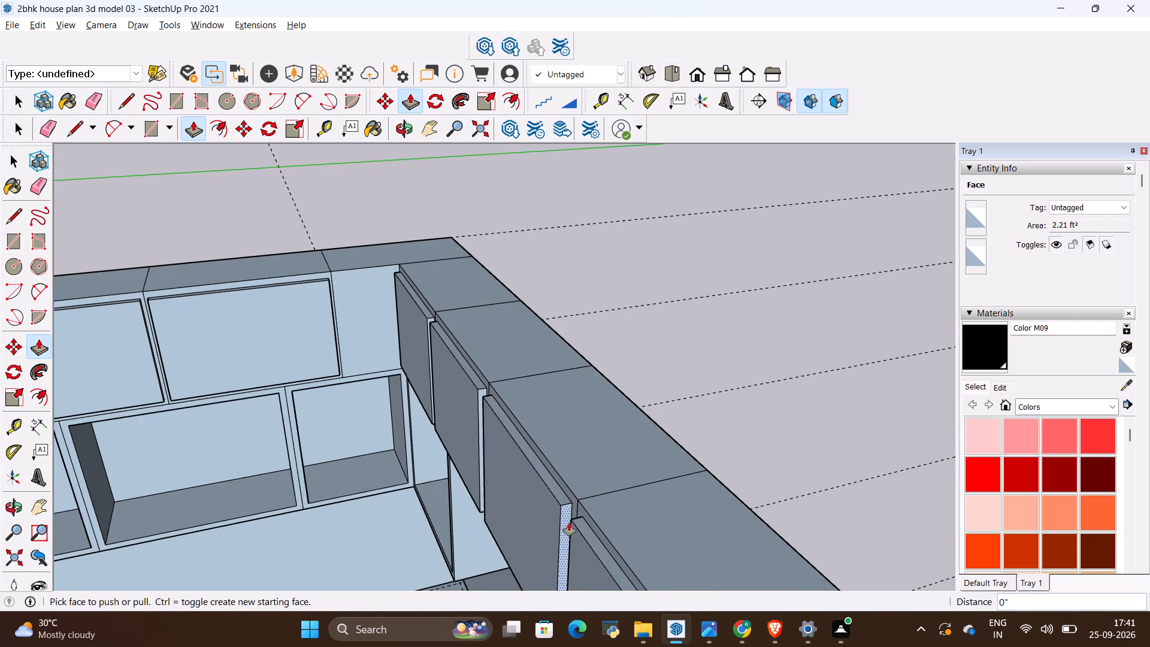
pyautogui.scroll(4, 568, 520)
pyautogui.doubleClick(566, 526)
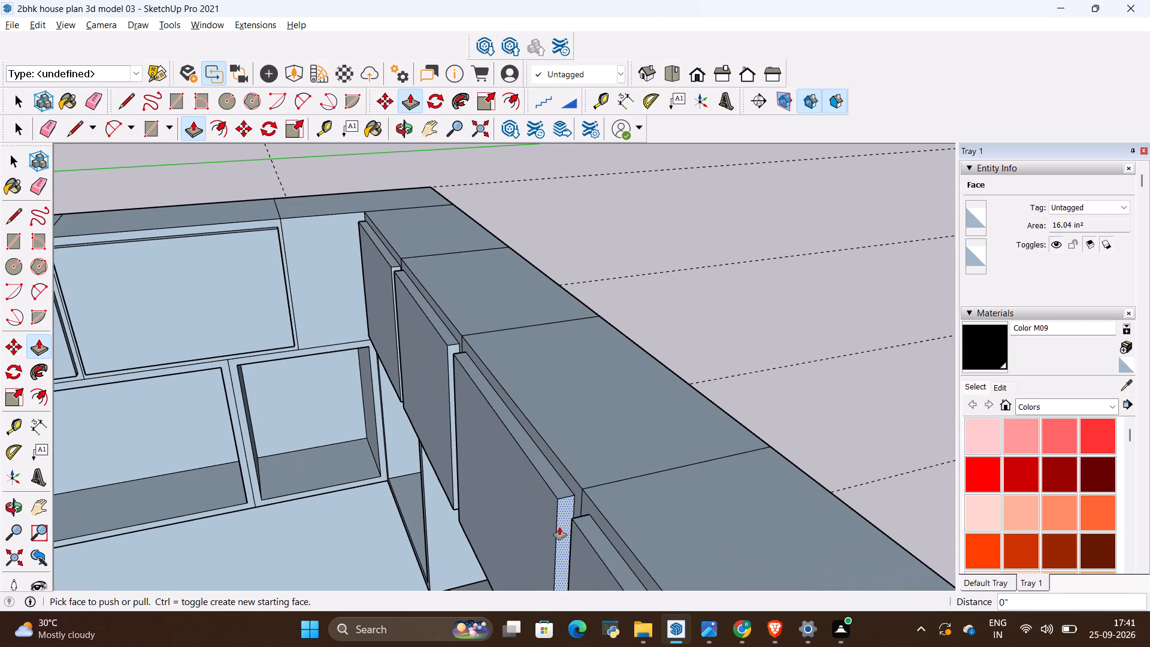
pyautogui.scroll(-15, 507, 476)
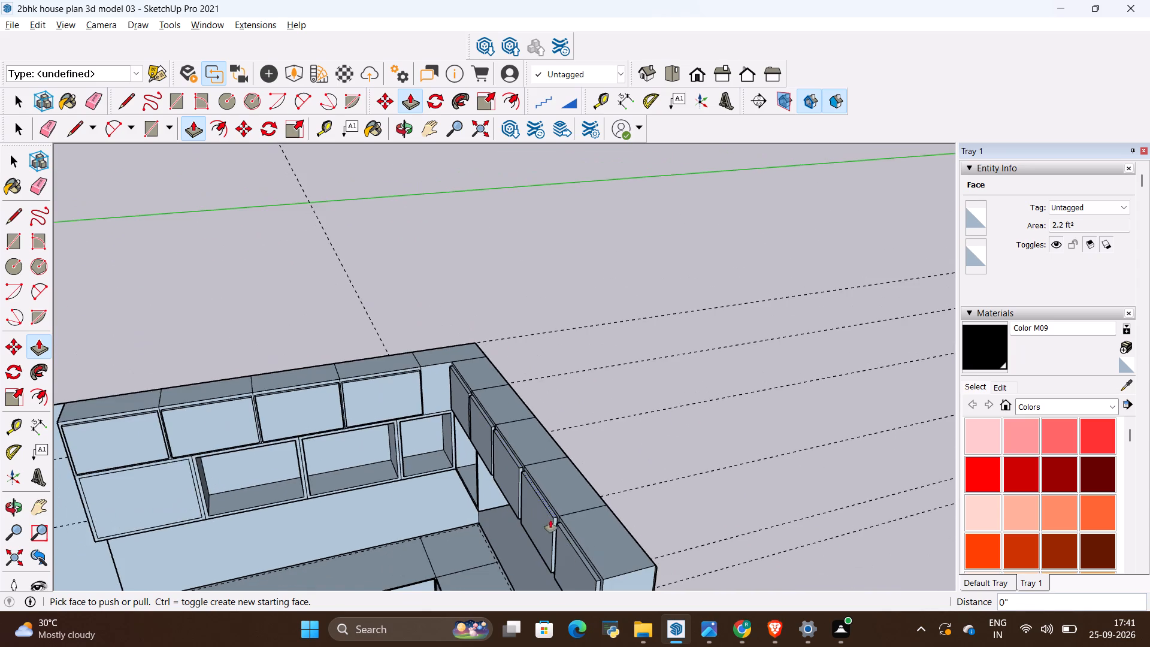
pyautogui.scroll(14, 556, 567)
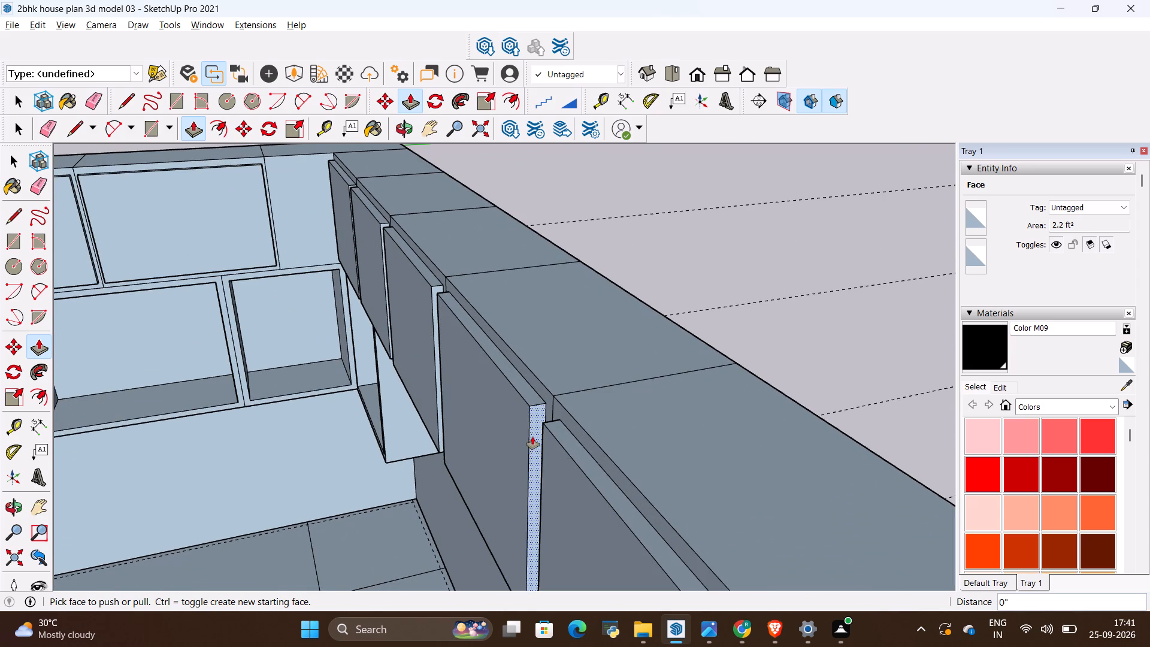
pyautogui.doubleClick(532, 437)
# Extend the facing side edges of the short wall's fourth and fifth upper shutters by 0.5" each.
pyautogui.scroll(1, 520, 440)
pyautogui.moveTo(520, 440); pyautogui.dragTo(674, 461, button='middle')
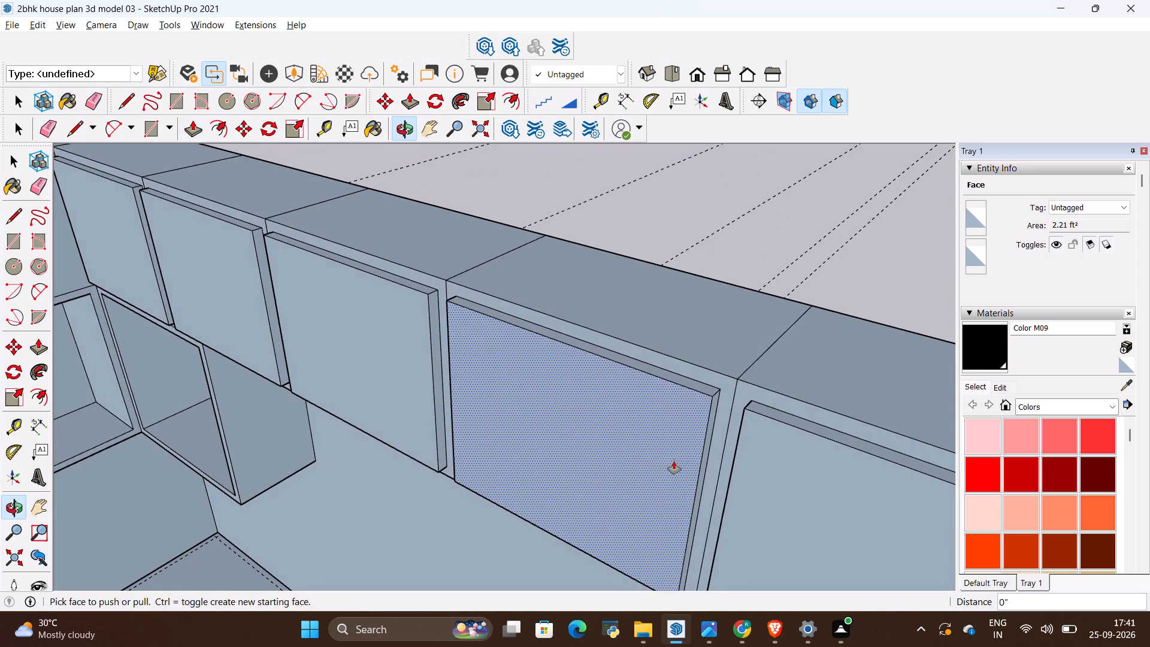
pyautogui.scroll(-6, 489, 441)
pyautogui.moveTo(596, 492); pyautogui.dragTo(794, 535, button='middle')
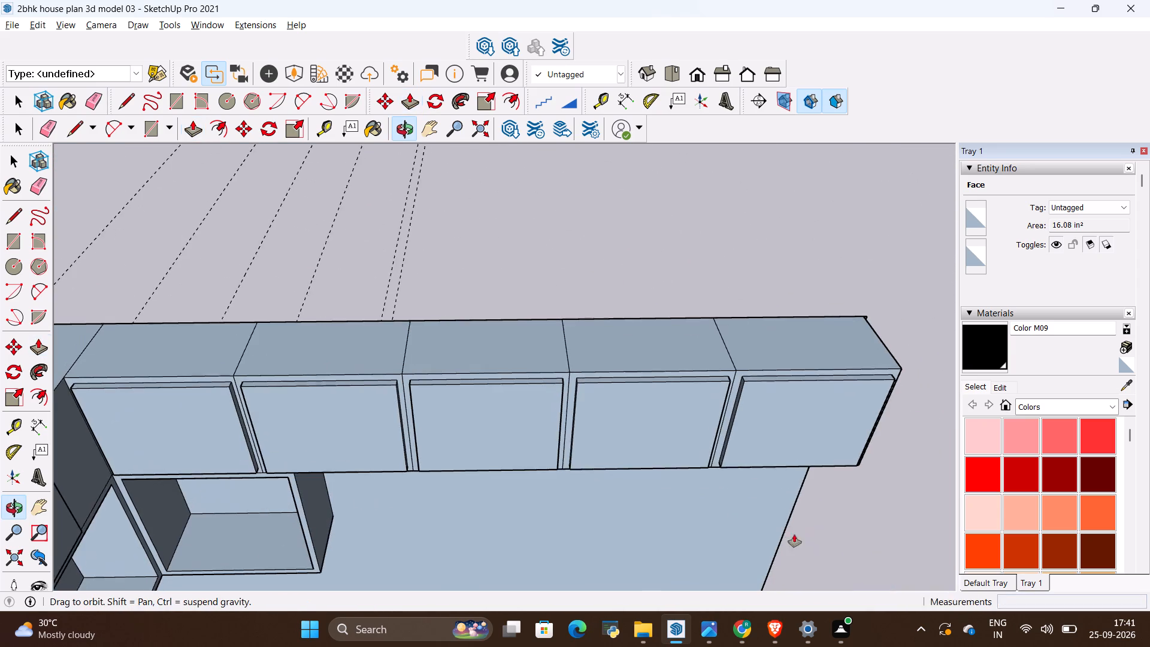
pyautogui.scroll(16, 712, 396)
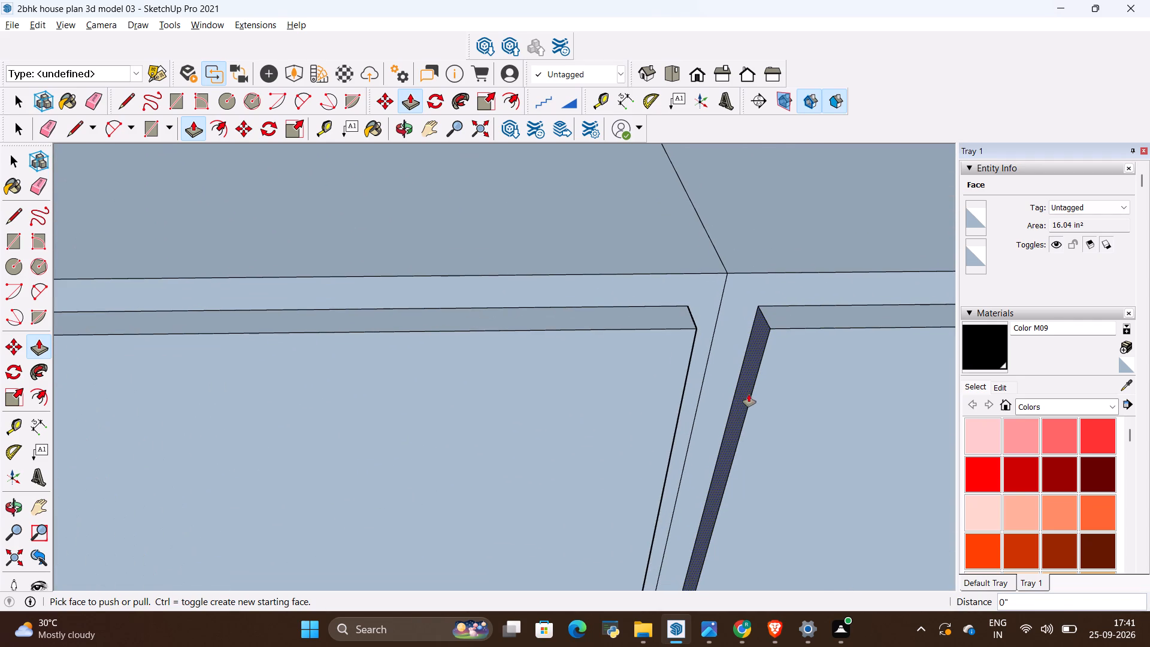
pyautogui.doubleClick(743, 390)
pyautogui.scroll(5, 745, 392)
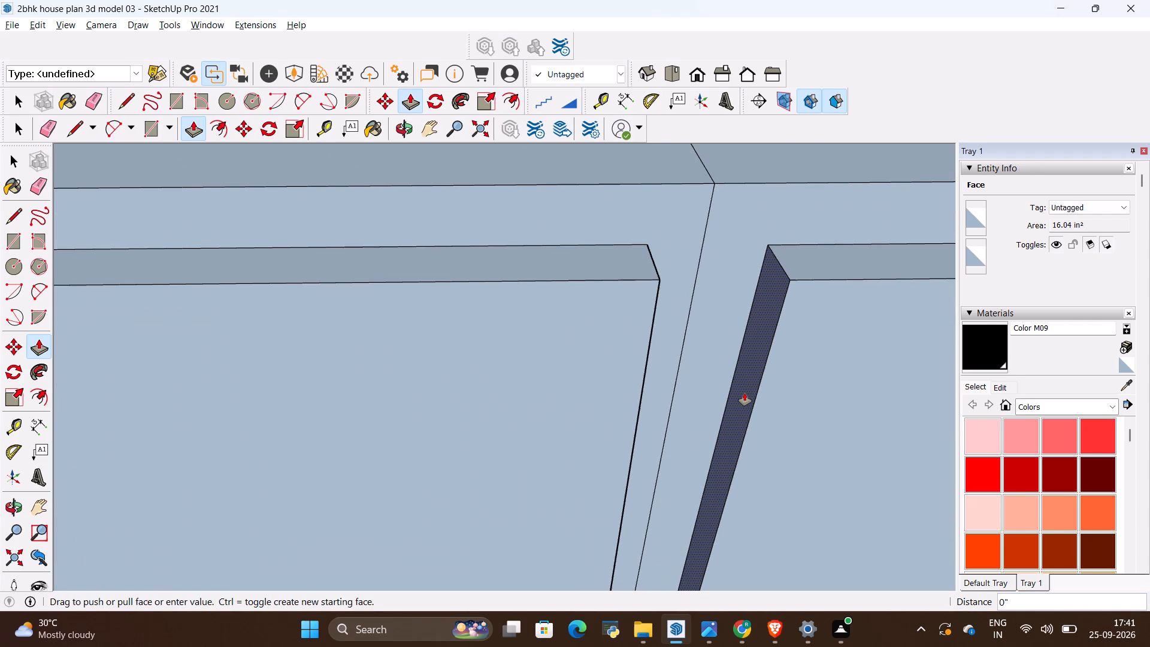
pyautogui.doubleClick(747, 392)
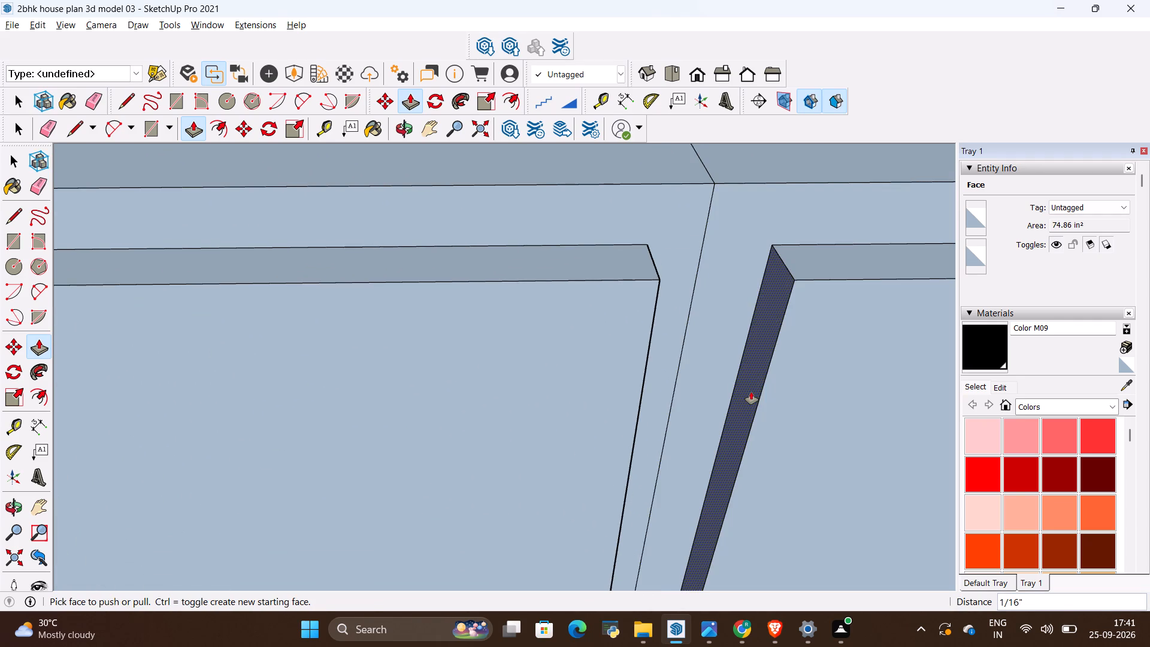
pyautogui.click(751, 392)
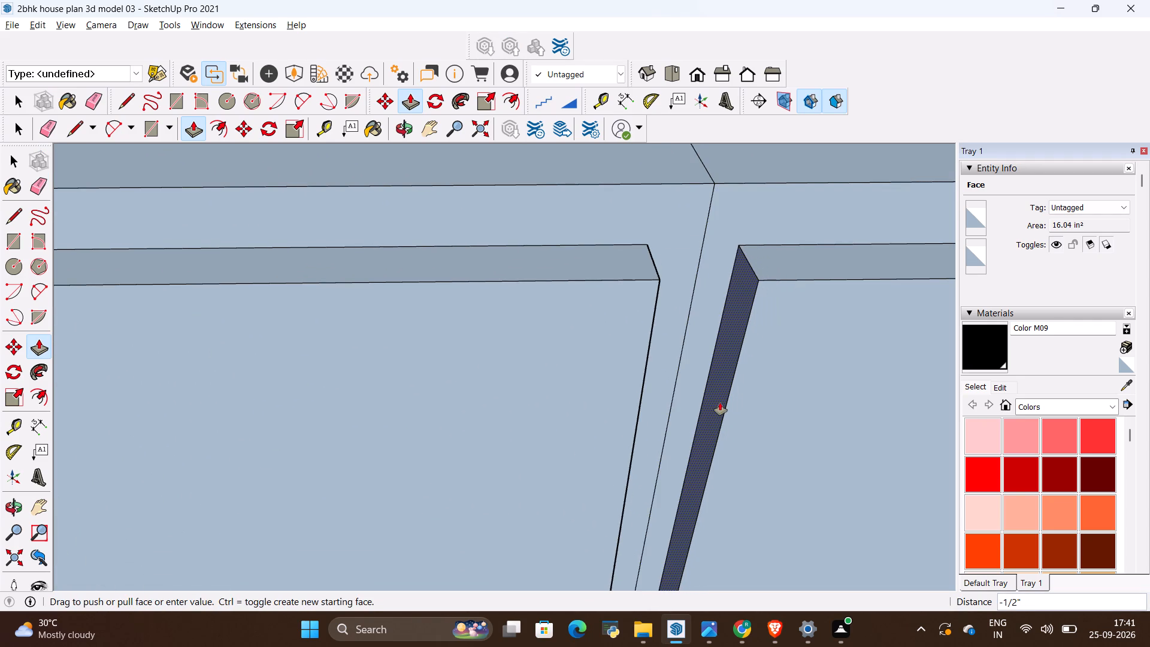
pyautogui.click(720, 403)
pyautogui.moveTo(646, 425); pyautogui.dragTo(406, 424, button='middle')
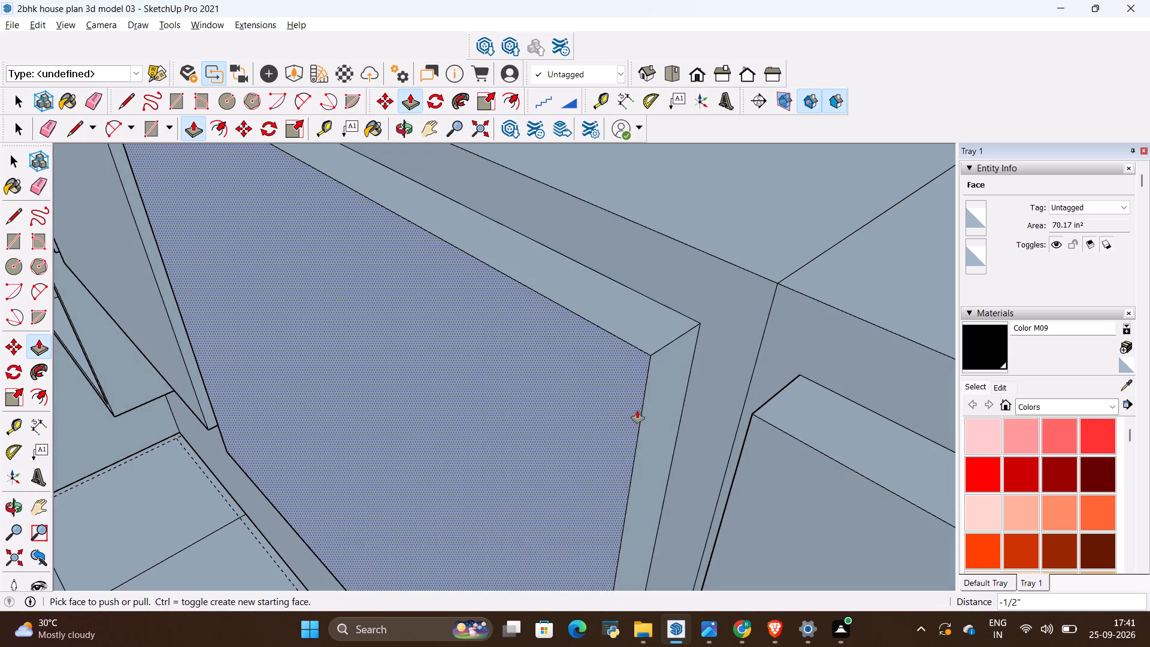
pyautogui.doubleClick(664, 412)
# Extend the outer side edge of the short wall's fifth upper shutter, at the free end, by the same 0.5".
pyautogui.scroll(-13, 491, 409)
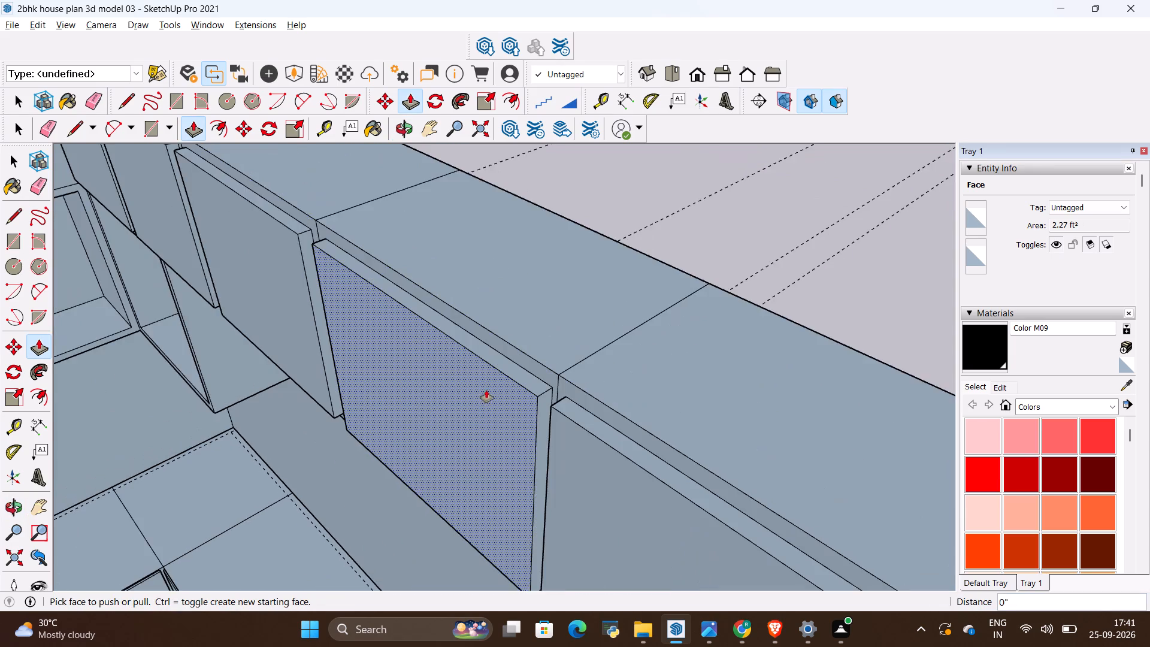
pyautogui.scroll(-12, 486, 390)
pyautogui.scroll(11, 625, 500)
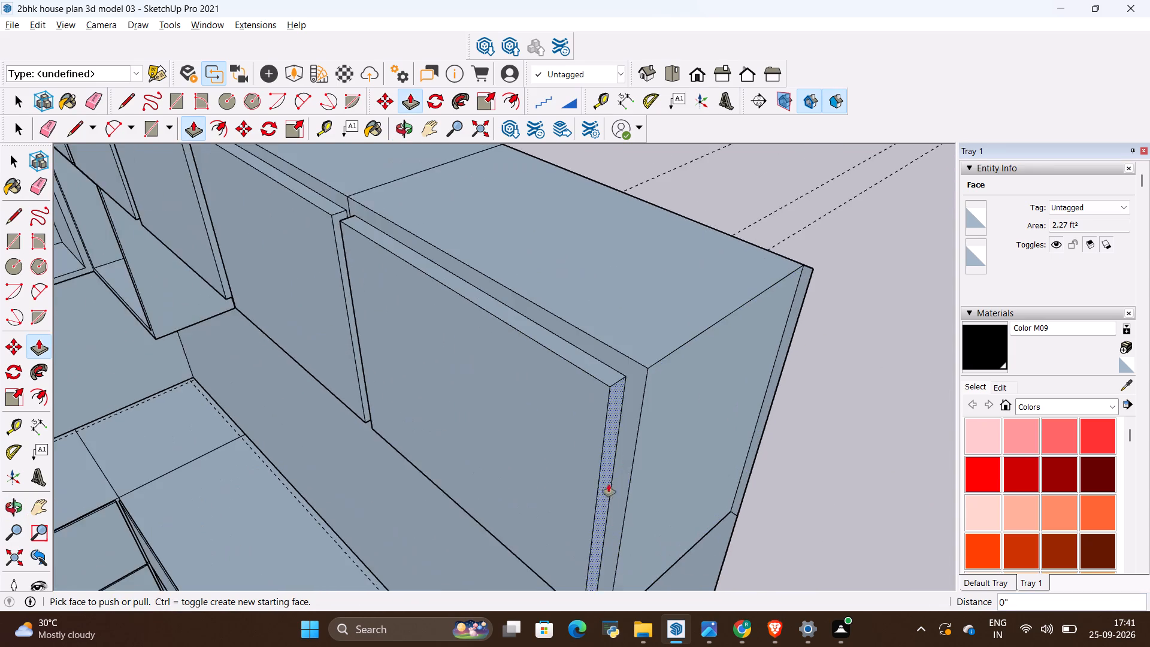
pyautogui.scroll(4, 609, 484)
pyautogui.doubleClick(605, 470)
# Extend the corner-side edge of the short wall's second upper shutter by the same 0.5".
pyautogui.scroll(-12, 550, 471)
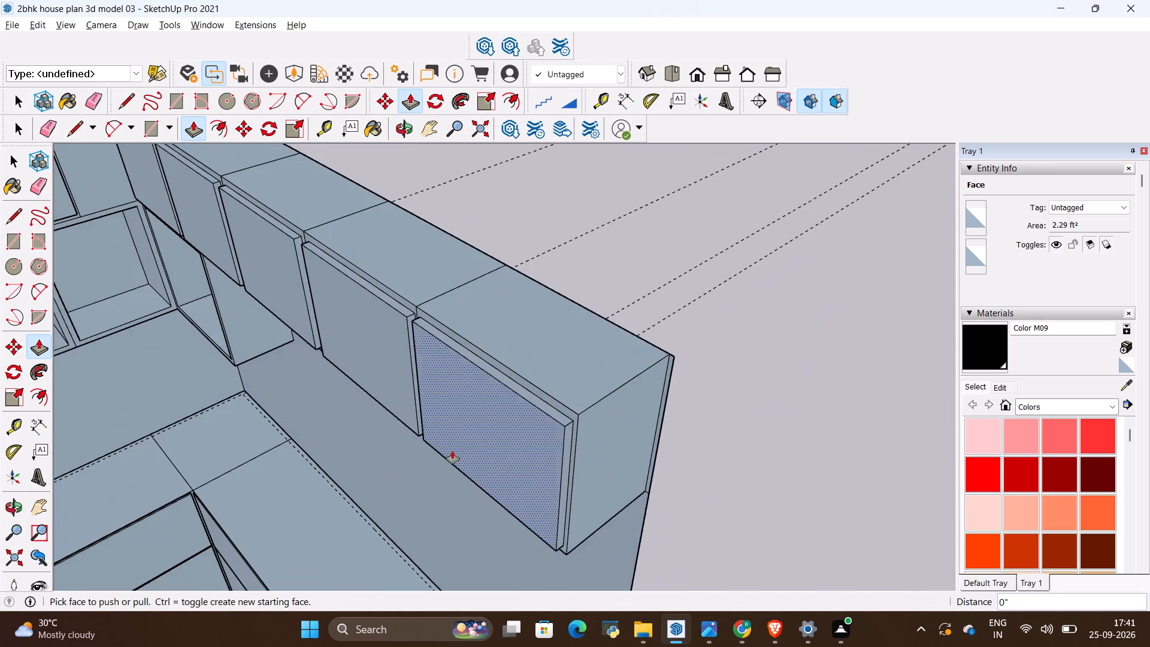
pyautogui.scroll(-4, 336, 427)
pyautogui.scroll(13, 295, 315)
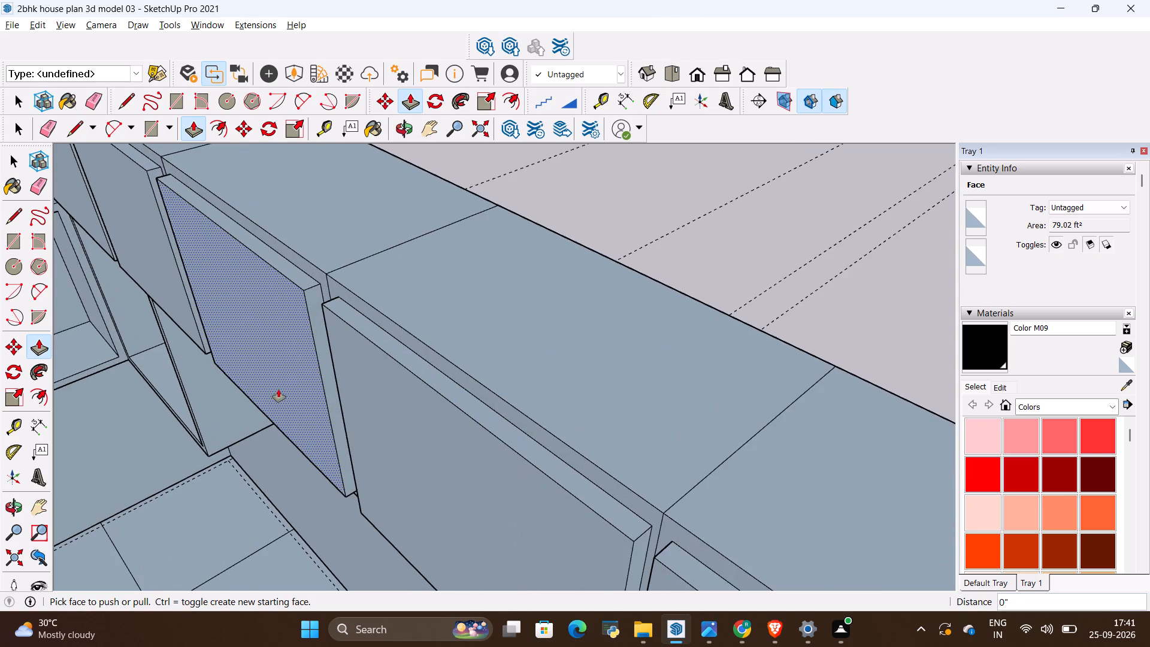
pyautogui.scroll(4, 285, 386)
pyautogui.moveTo(299, 368); pyautogui.dragTo(455, 397, button='middle')
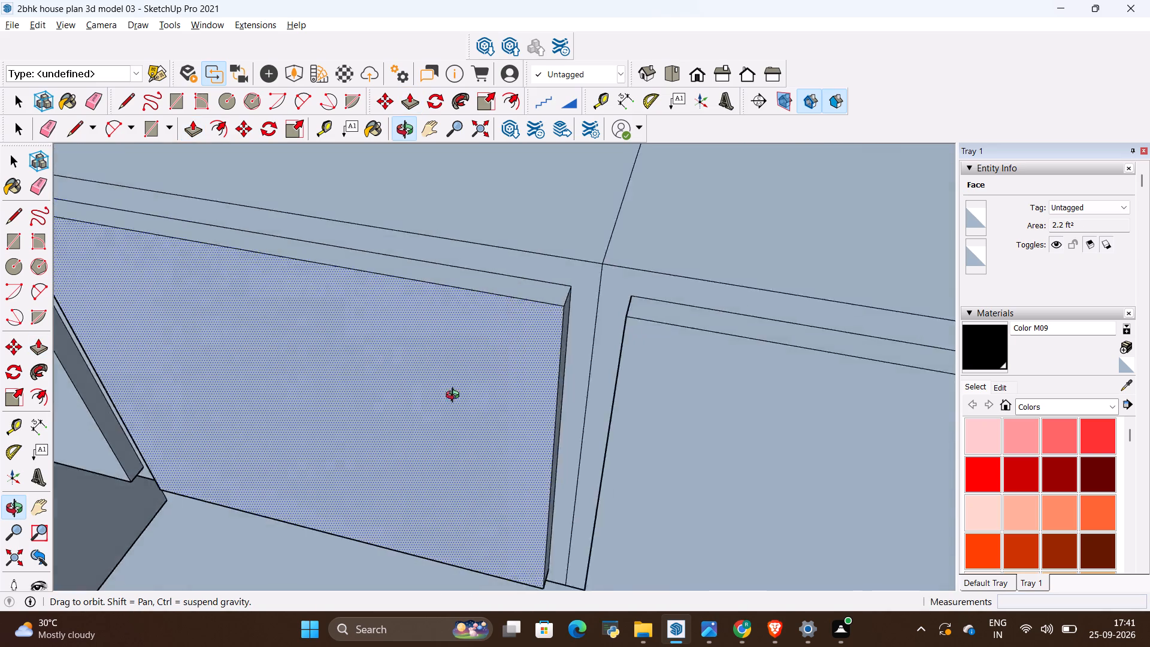
pyautogui.moveTo(455, 397); pyautogui.dragTo(604, 323, button='middle')
pyautogui.scroll(-4, 626, 295)
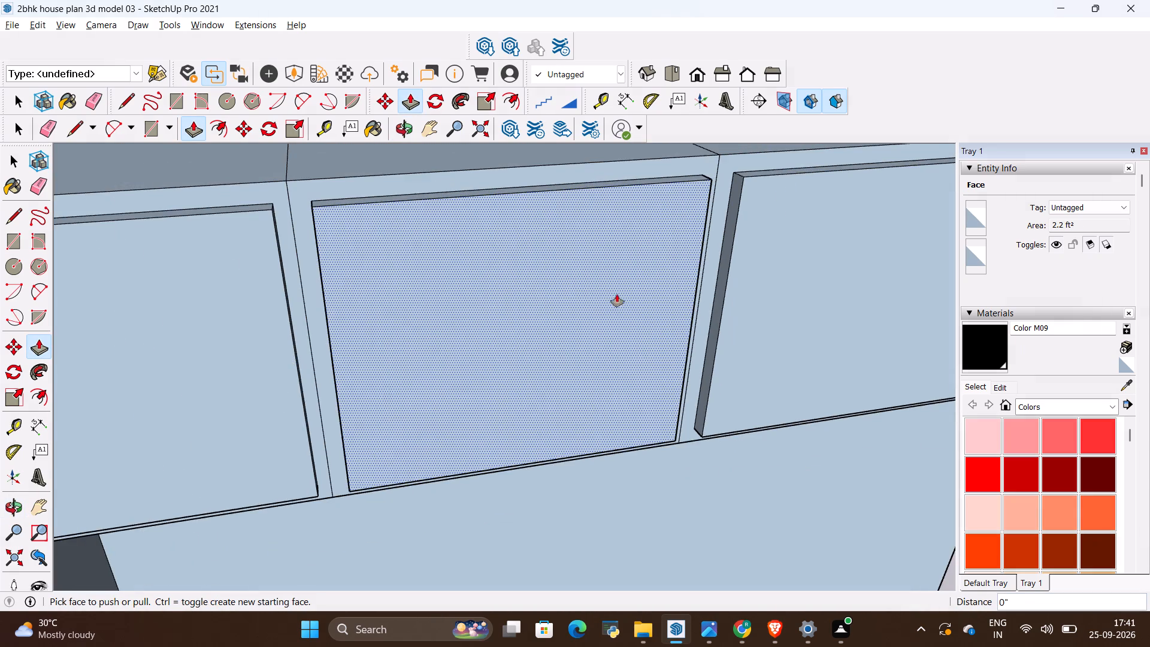
pyautogui.scroll(9, 279, 271)
pyautogui.scroll(-1, 335, 329)
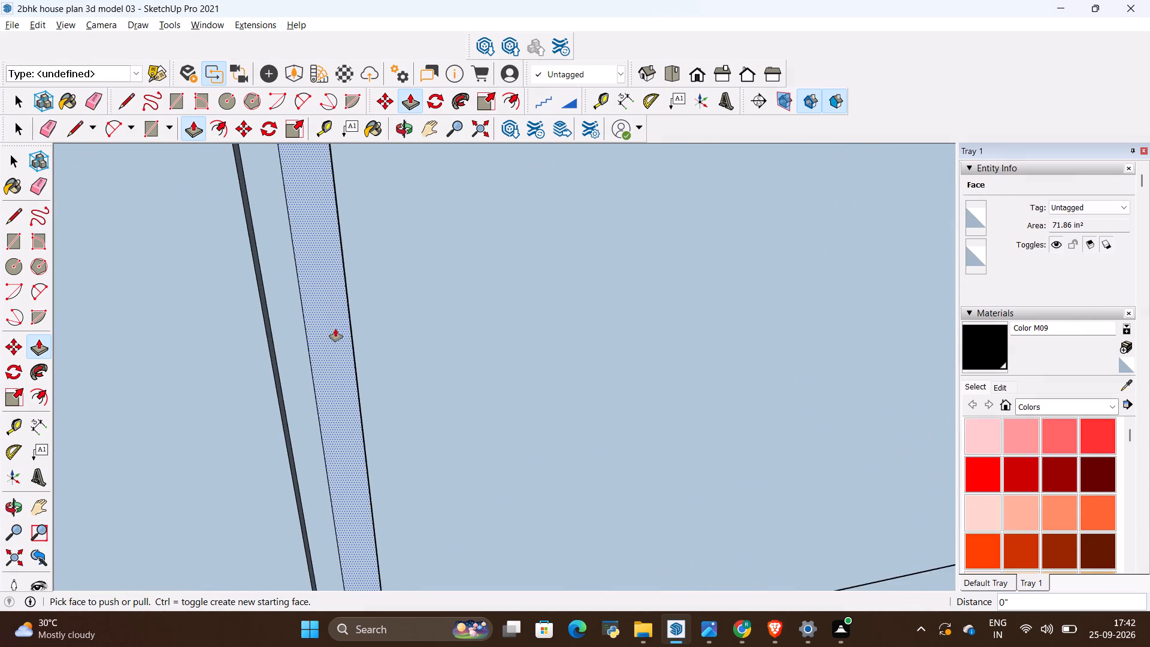
pyautogui.moveTo(343, 329); pyautogui.dragTo(519, 392, button='middle')
pyautogui.scroll(-13, 688, 320)
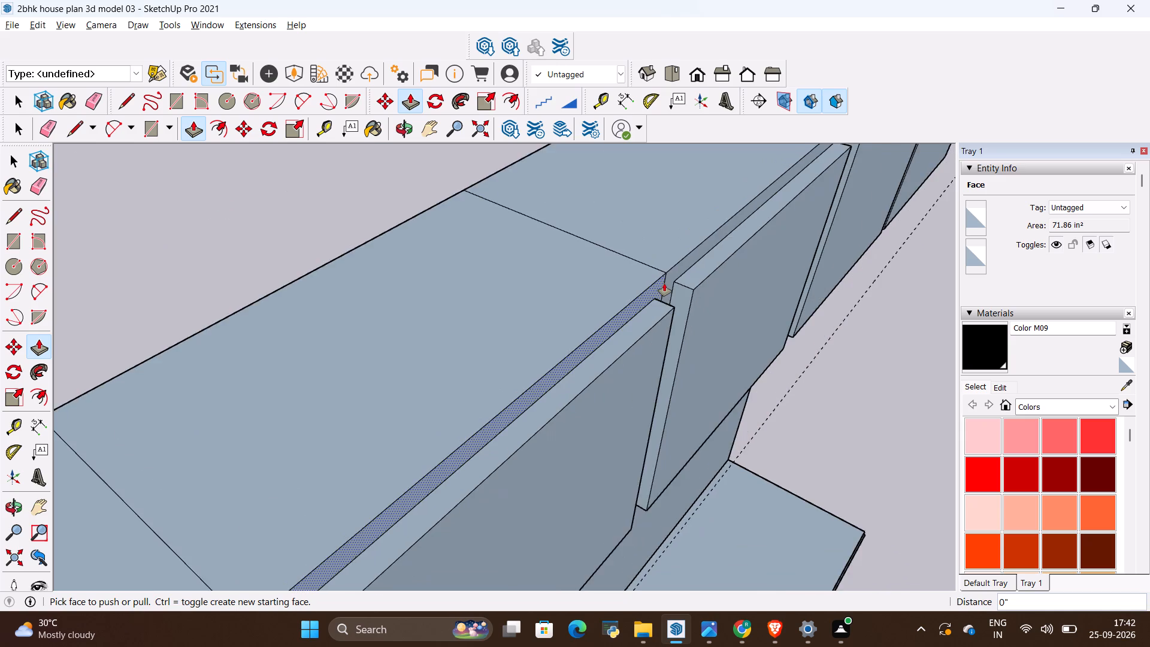
pyautogui.scroll(-5, 664, 283)
pyautogui.moveTo(607, 500); pyautogui.dragTo(428, 494, button='middle')
pyautogui.scroll(4, 335, 416)
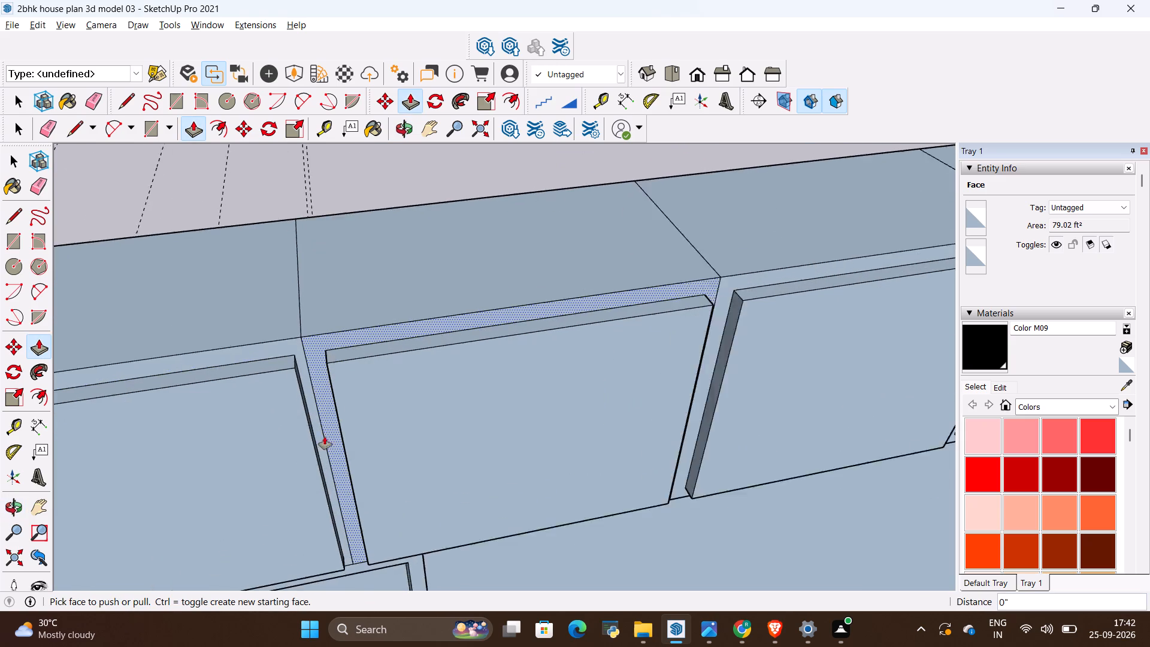
pyautogui.scroll(5, 325, 437)
pyautogui.moveTo(345, 446); pyautogui.dragTo(474, 452, button='middle')
pyautogui.doubleClick(458, 436)
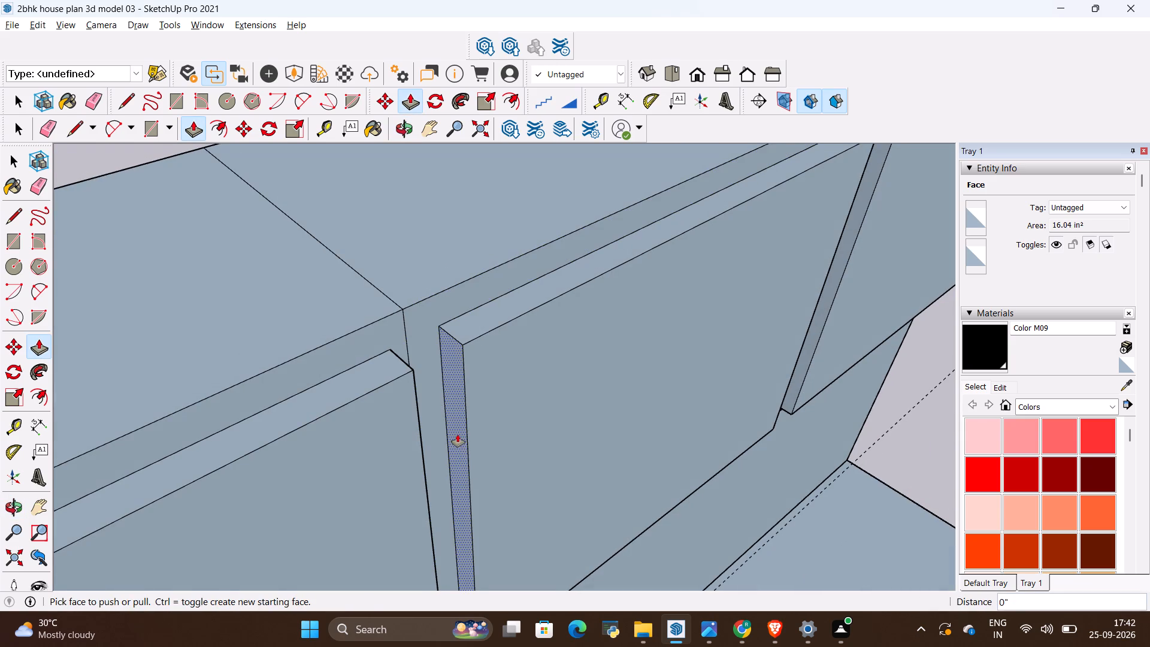
pyautogui.doubleClick(459, 425)
# Examine the row of upper shutters on the short wall for even gaps between neighbours.
pyautogui.moveTo(496, 432); pyautogui.dragTo(406, 417, button='middle')
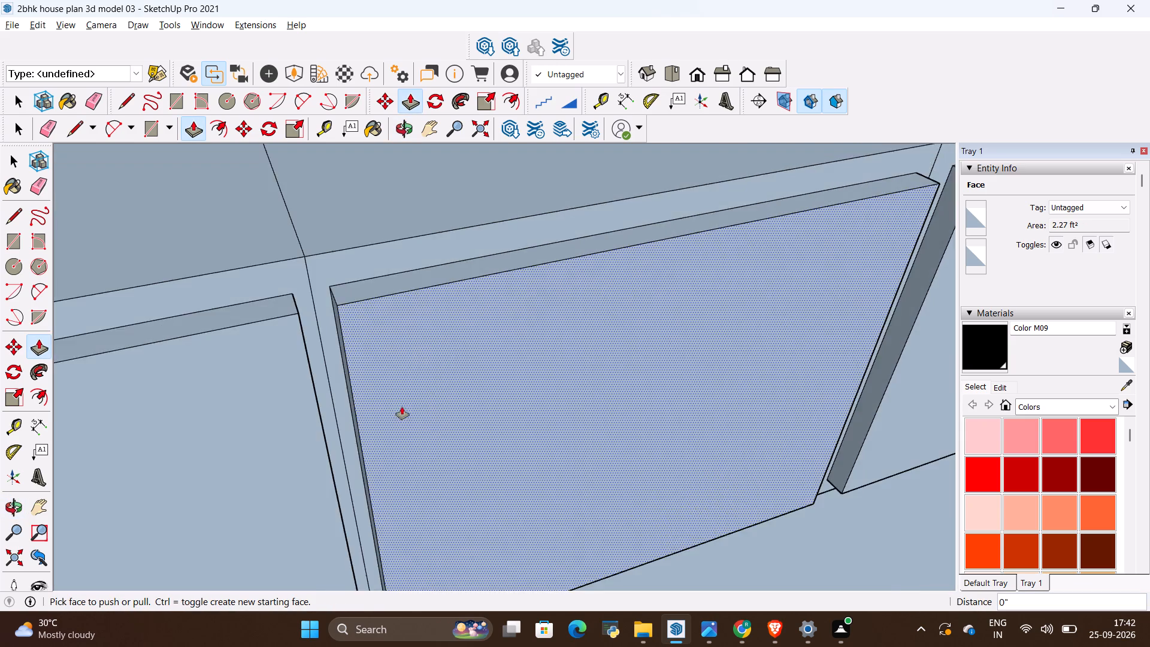
pyautogui.scroll(-16, 402, 404)
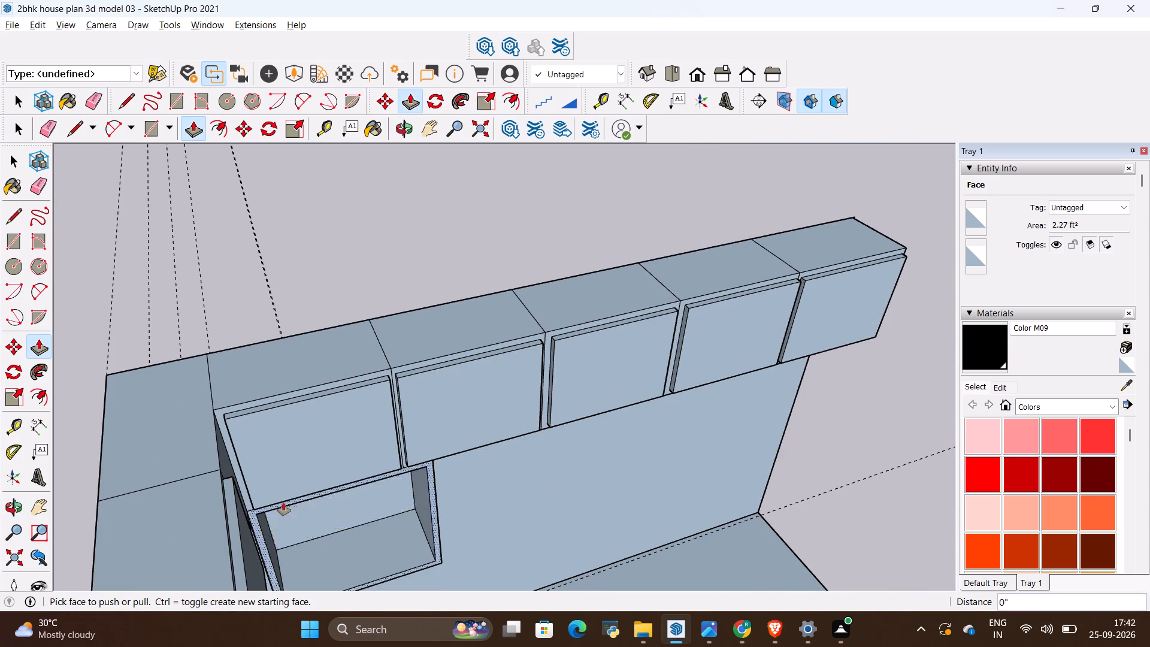
pyautogui.scroll(-5, 239, 429)
pyautogui.moveTo(541, 455); pyautogui.dragTo(357, 347, button='middle')
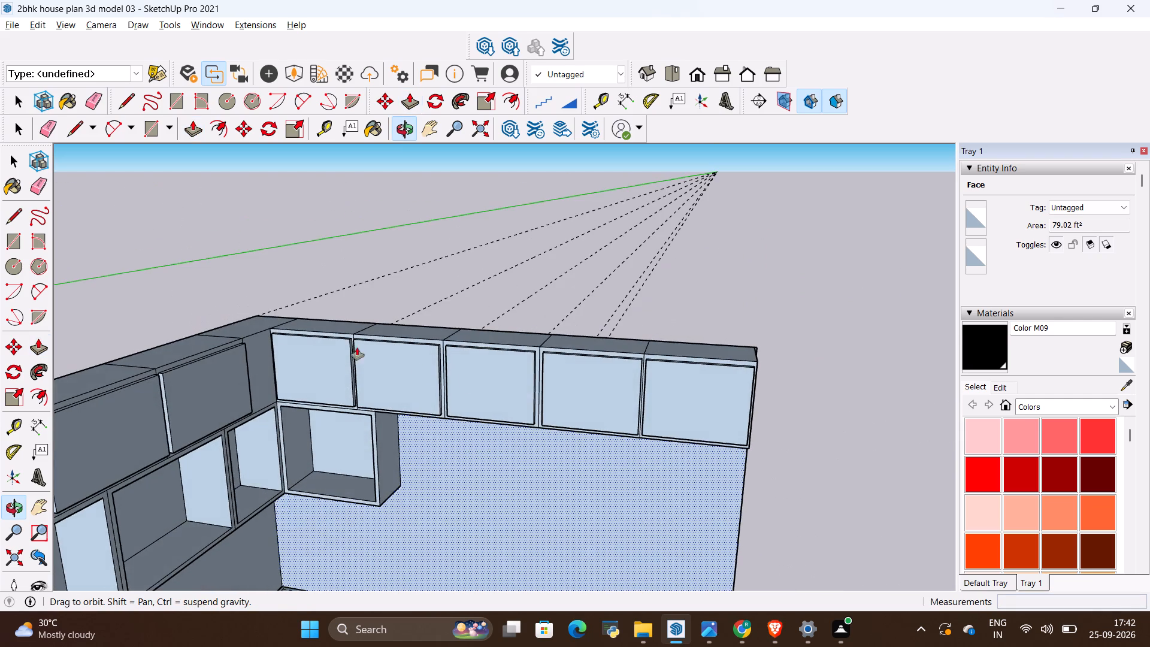
pyautogui.moveTo(357, 347); pyautogui.dragTo(352, 346, button='middle')
pyautogui.scroll(-3, 472, 383)
pyautogui.scroll(14, 460, 376)
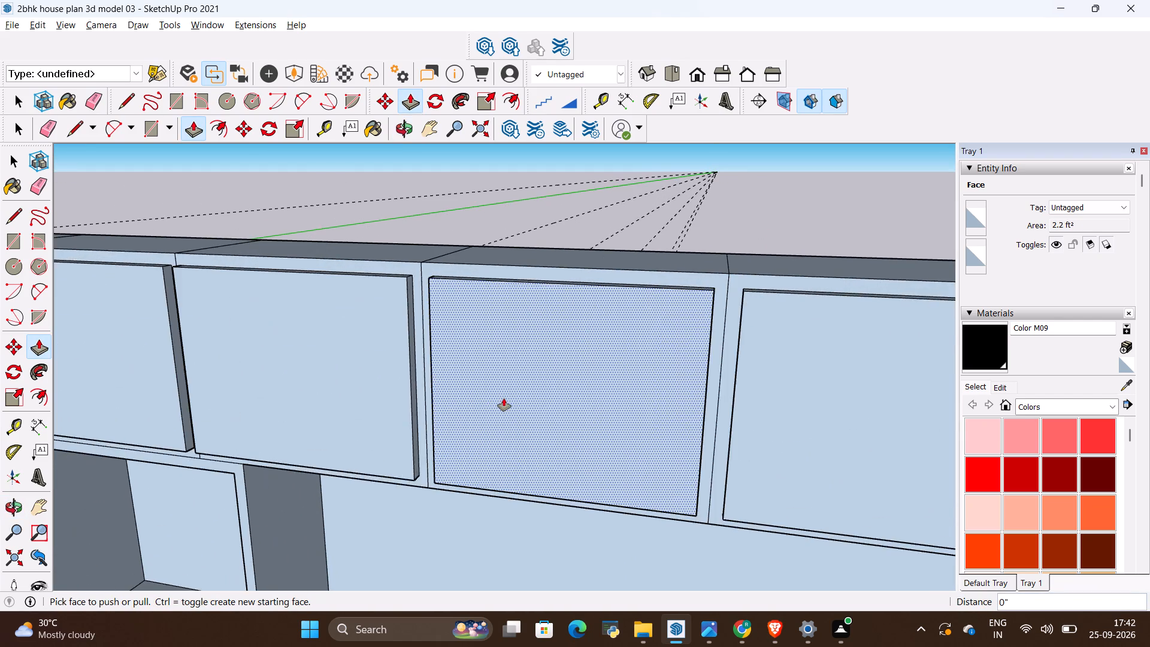
pyautogui.scroll(-7, 504, 398)
pyautogui.moveTo(513, 470); pyautogui.dragTo(509, 430, button='middle')
pyautogui.scroll(-5, 487, 423)
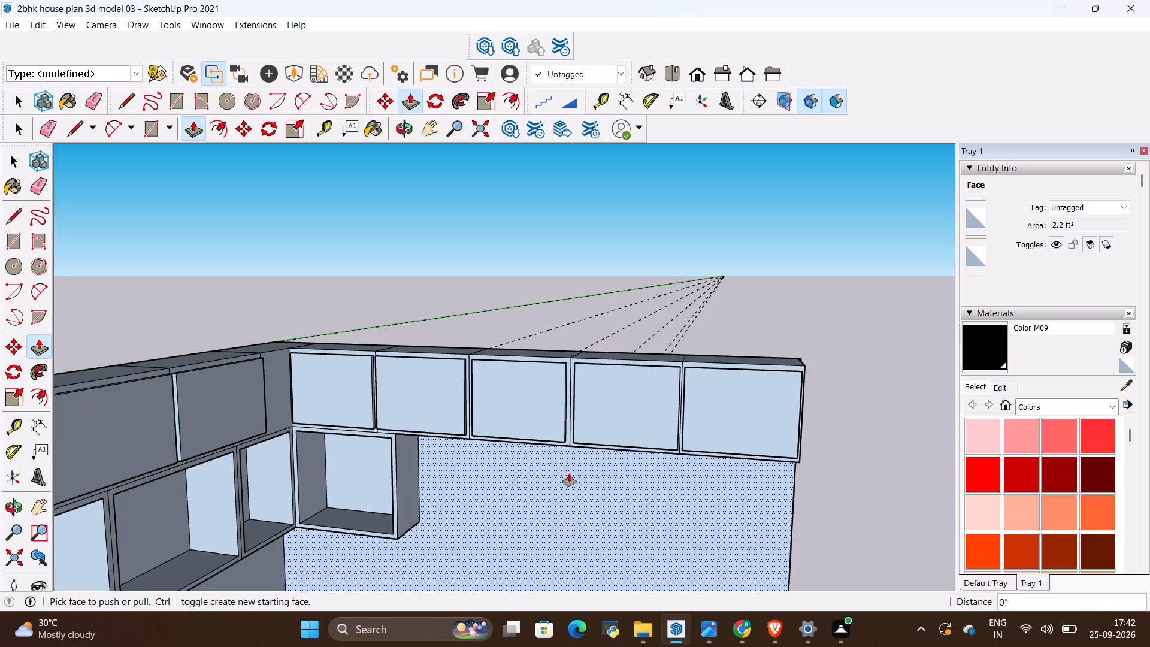
# Examine the long wall's upper shutters, especially the gap between the two farthest from the corner.
pyautogui.moveTo(592, 479); pyautogui.dragTo(265, 486, button='middle')
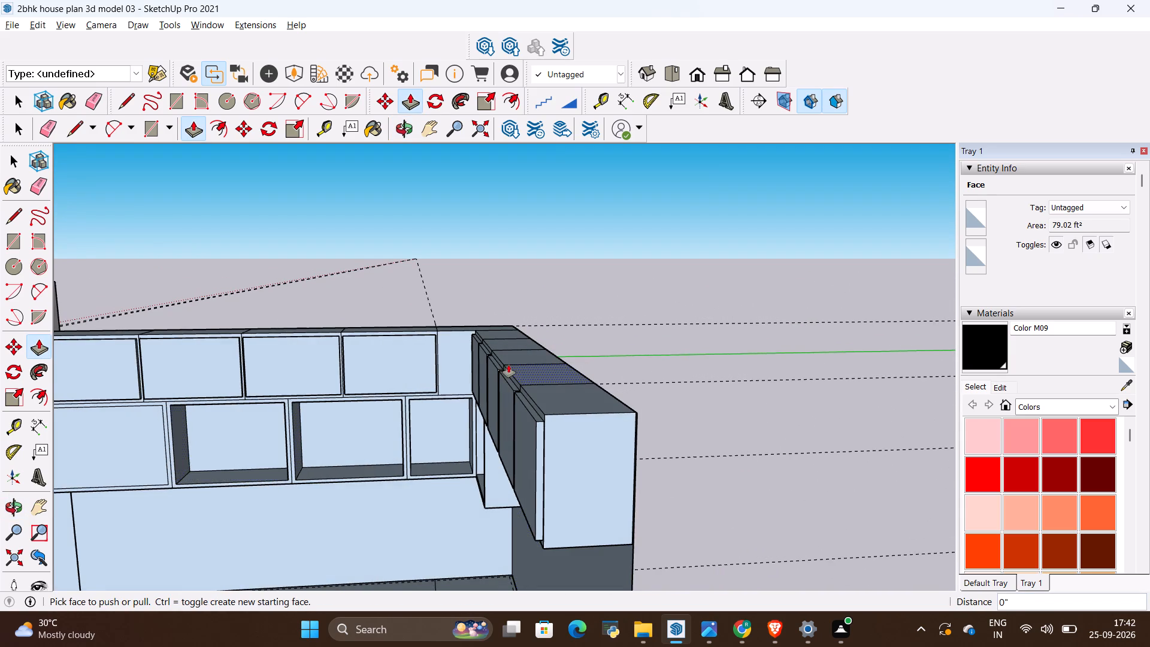
pyautogui.scroll(-2, 509, 365)
pyautogui.scroll(4, 132, 382)
pyautogui.scroll(-4, 595, 362)
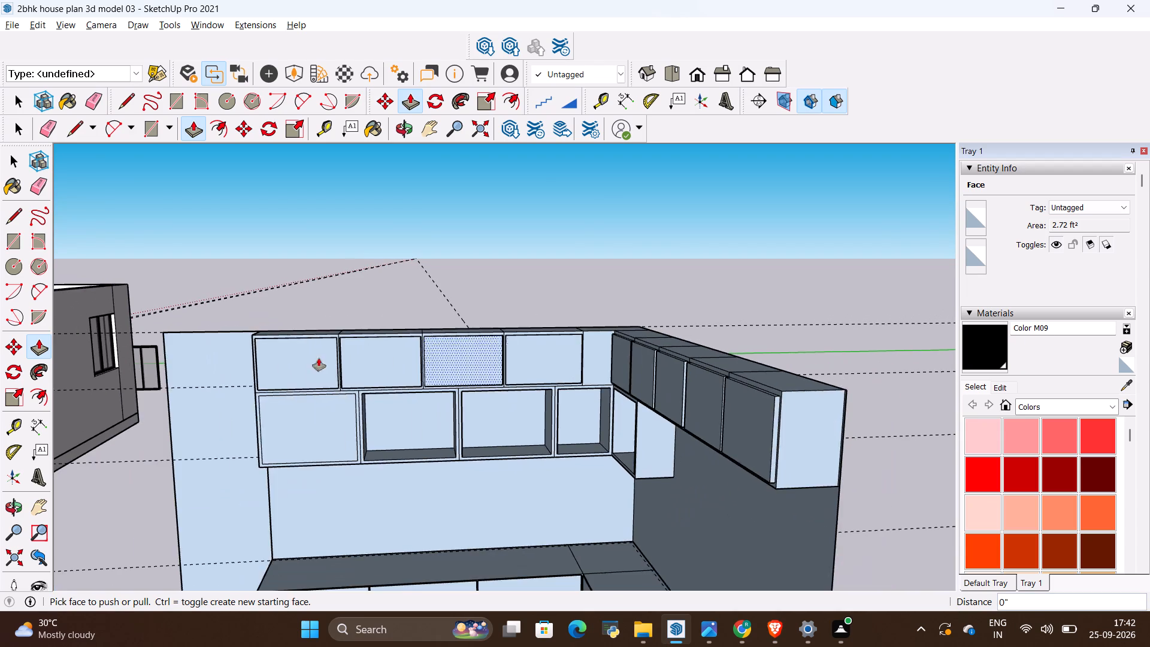
pyautogui.scroll(13, 208, 368)
pyautogui.scroll(5, 378, 386)
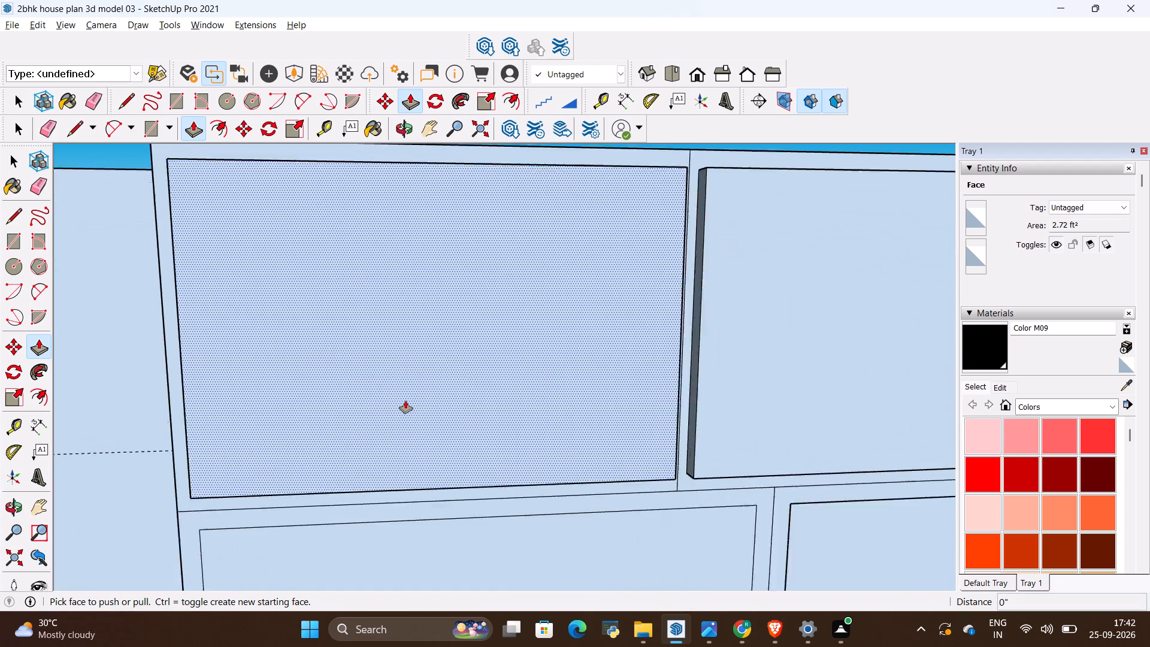
pyautogui.scroll(2, 405, 401)
pyautogui.scroll(-3, 407, 401)
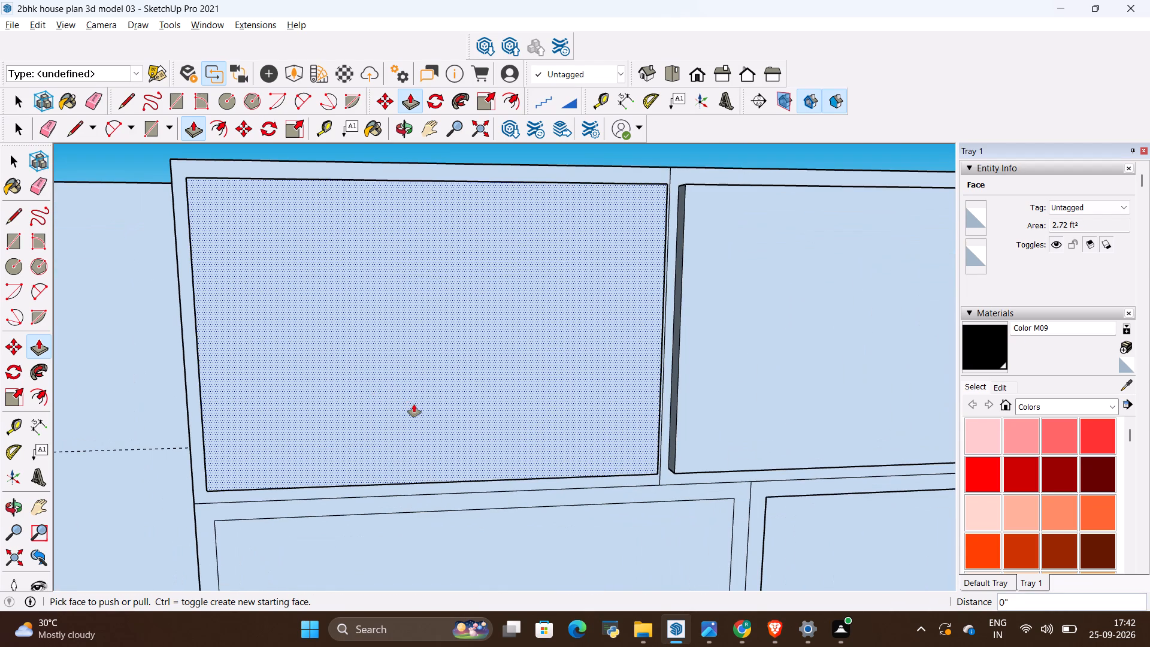
pyautogui.scroll(-3, 414, 404)
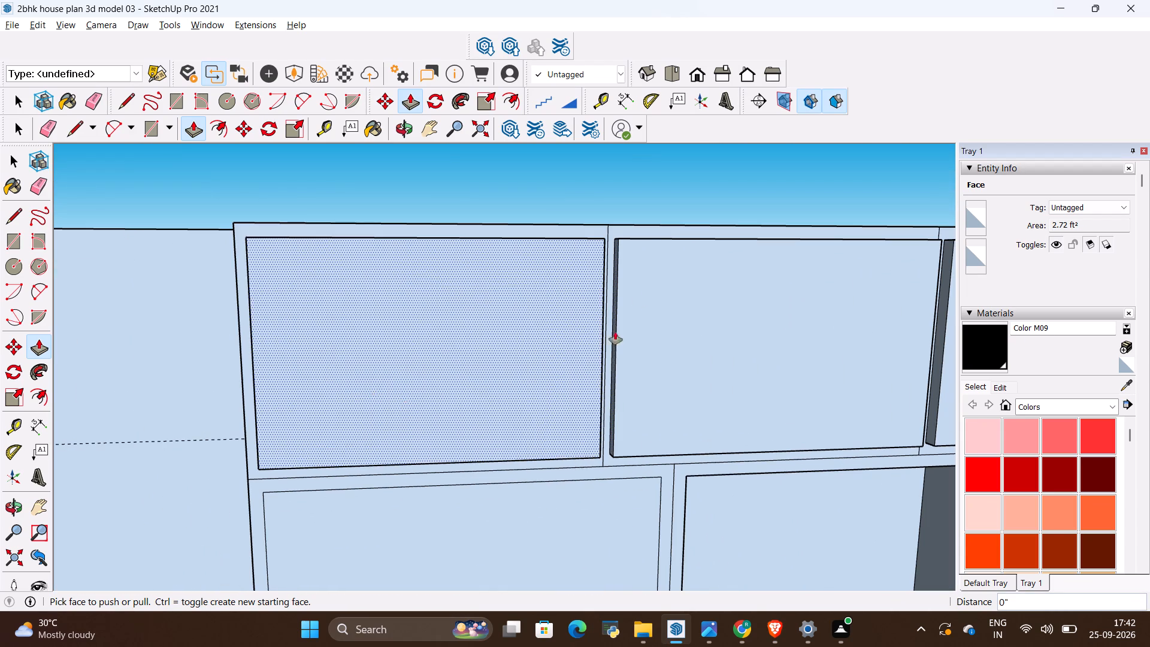
pyautogui.scroll(11, 628, 261)
pyautogui.scroll(3, 571, 325)
pyautogui.scroll(3, 504, 331)
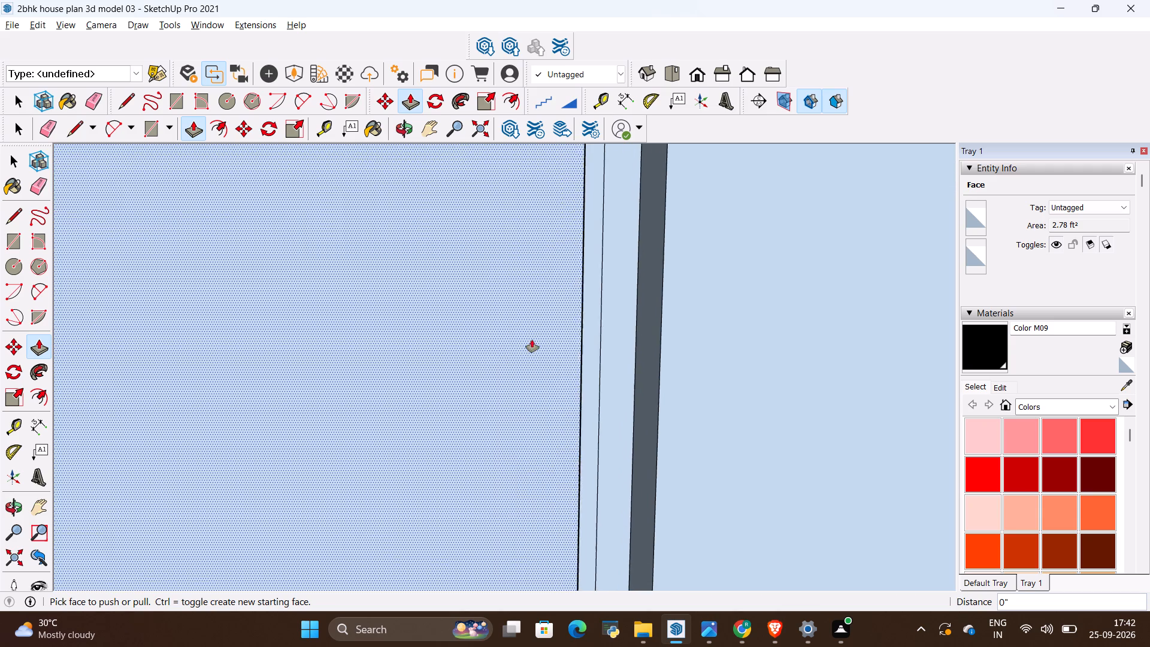
pyautogui.scroll(-5, 532, 340)
pyautogui.moveTo(610, 320); pyautogui.dragTo(479, 411, button='middle')
pyautogui.scroll(-10, 593, 428)
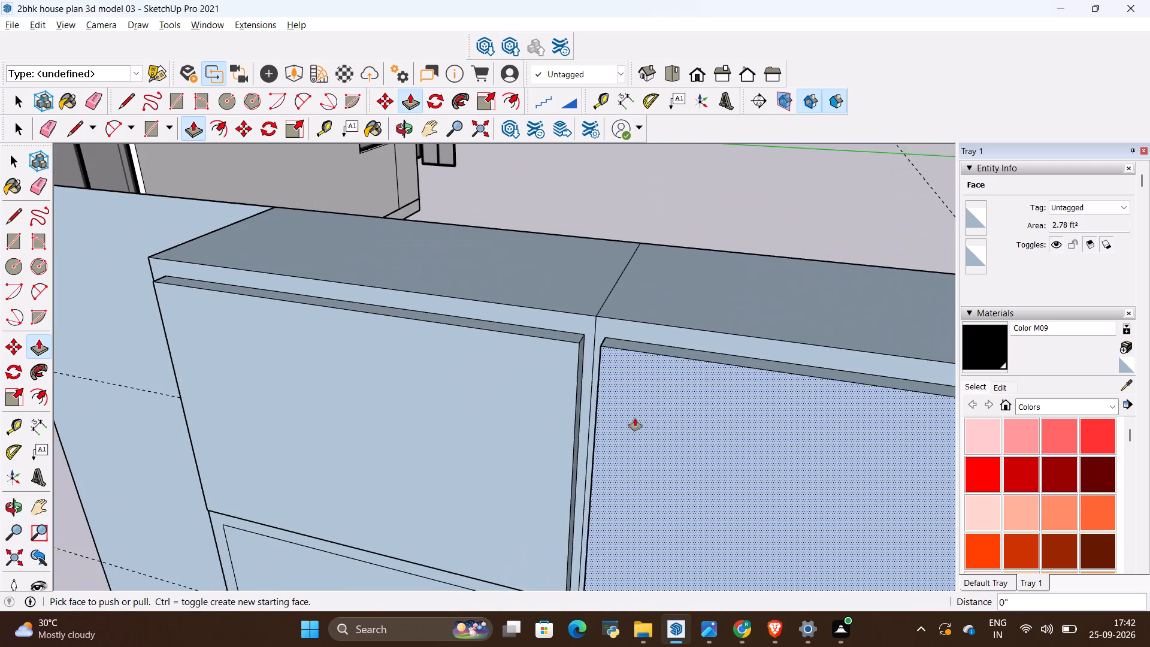
pyautogui.moveTo(613, 464); pyautogui.dragTo(737, 370, button='middle')
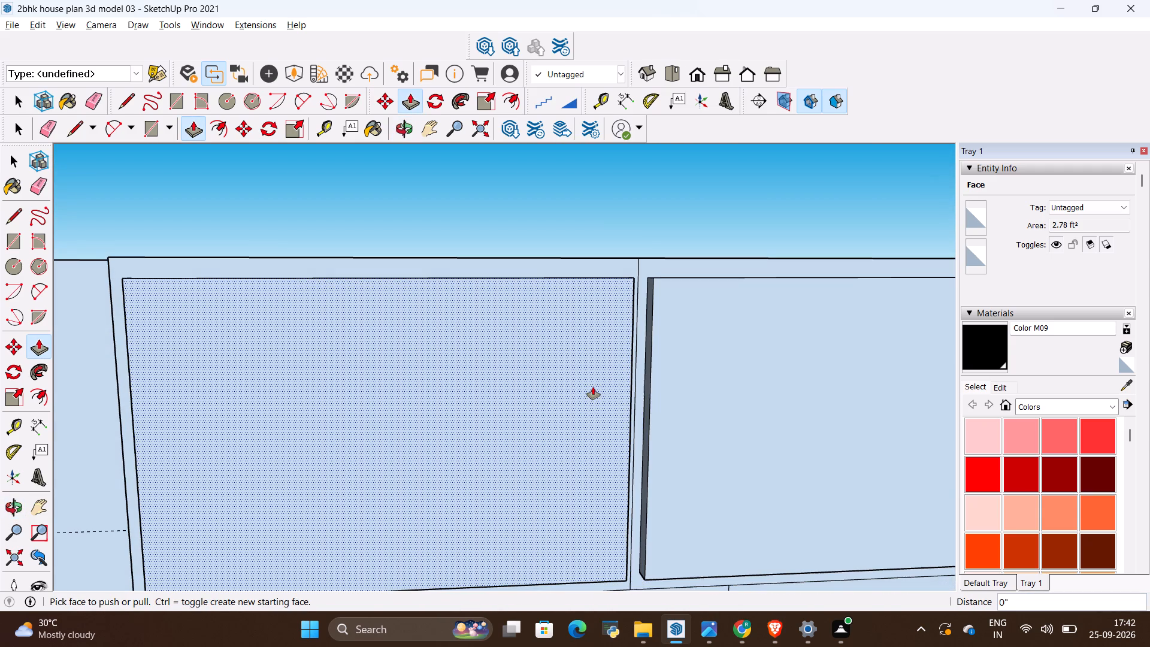
pyautogui.scroll(3, 552, 382)
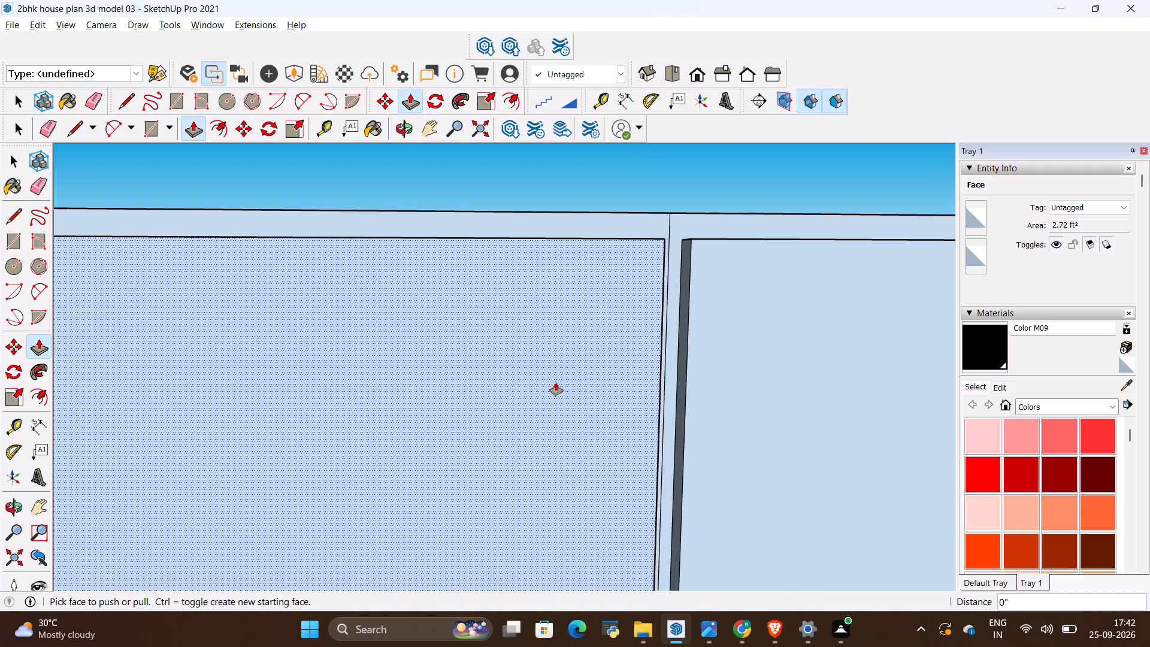
pyautogui.scroll(-5, 559, 374)
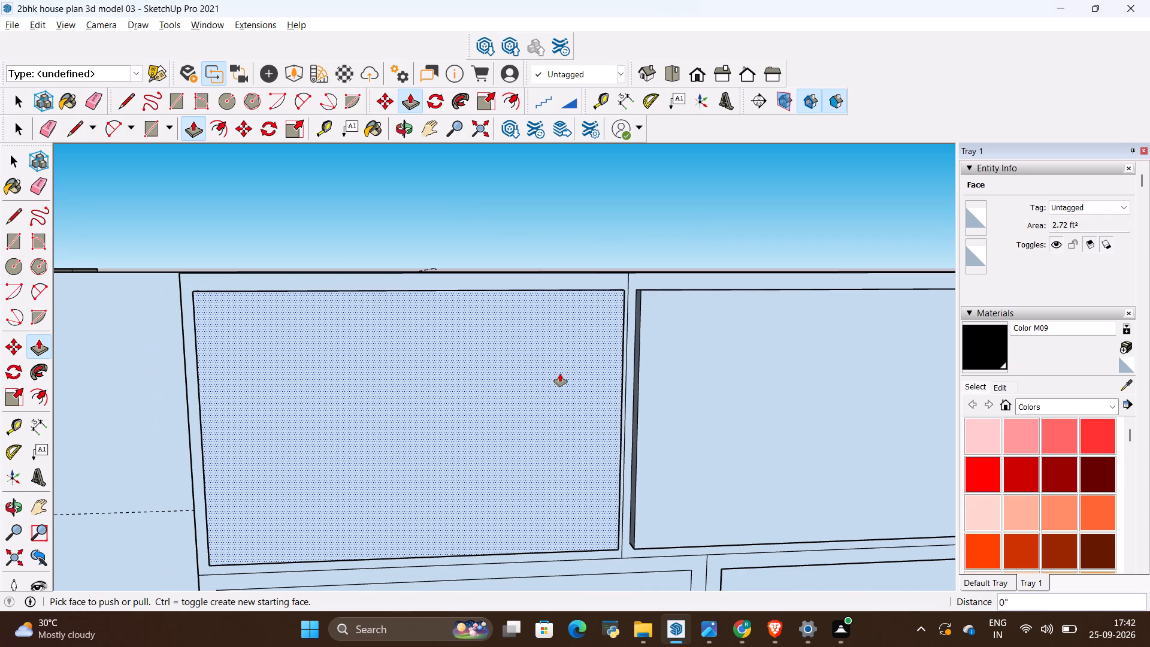
pyautogui.scroll(-5, 501, 319)
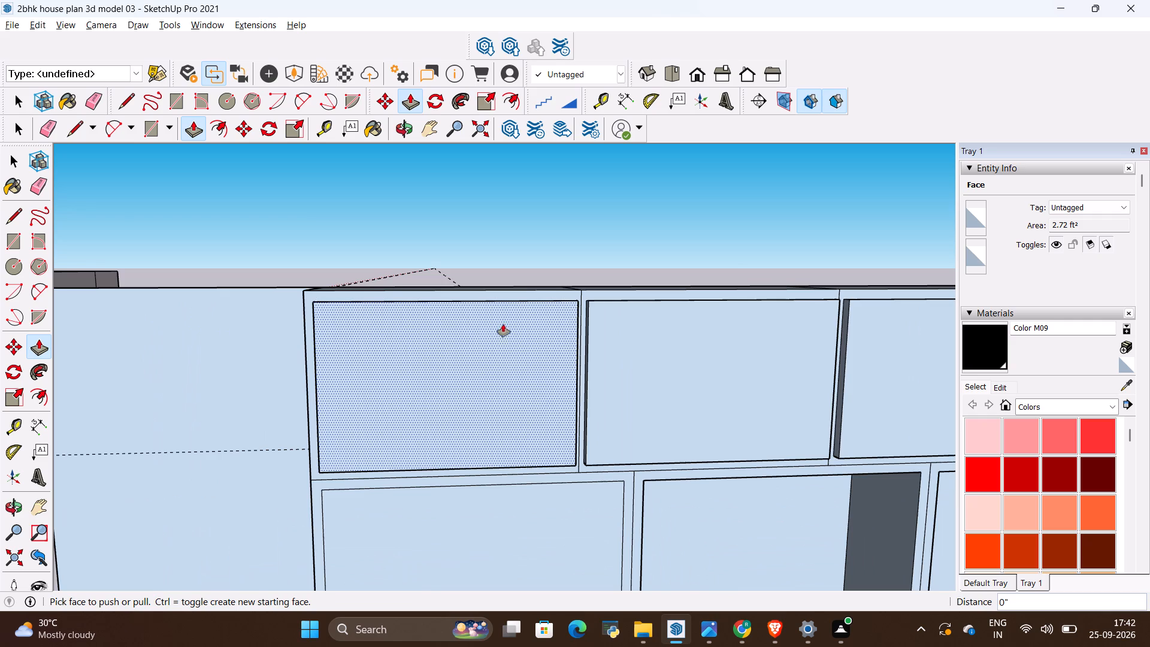
pyautogui.scroll(-11, 473, 329)
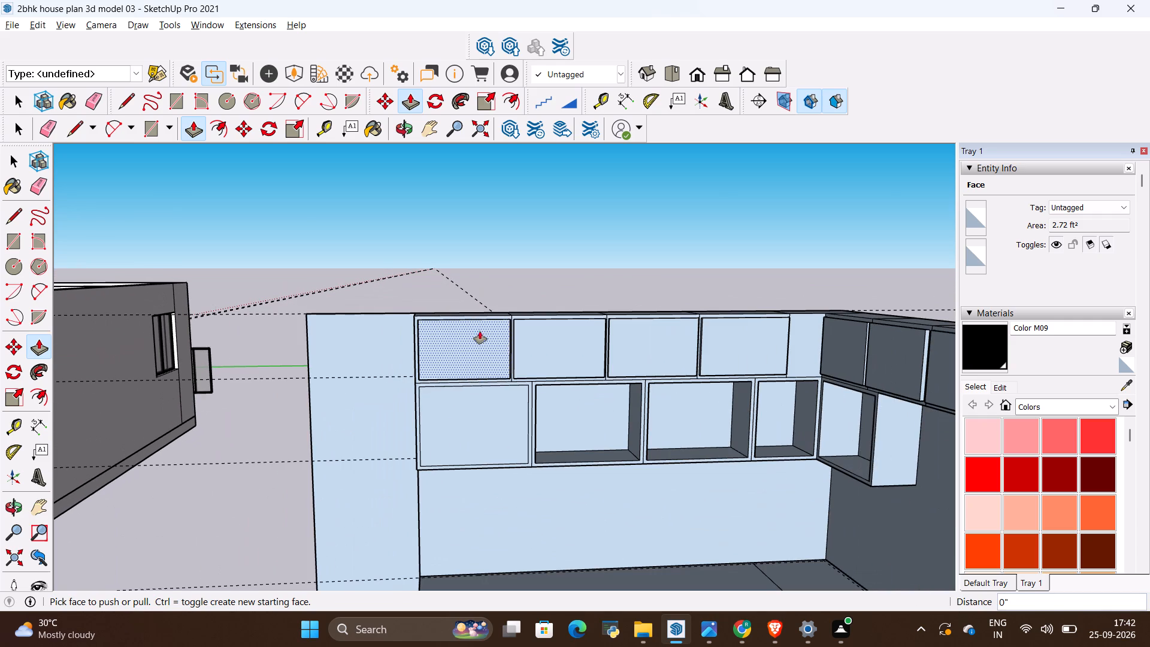
pyautogui.scroll(13, 494, 352)
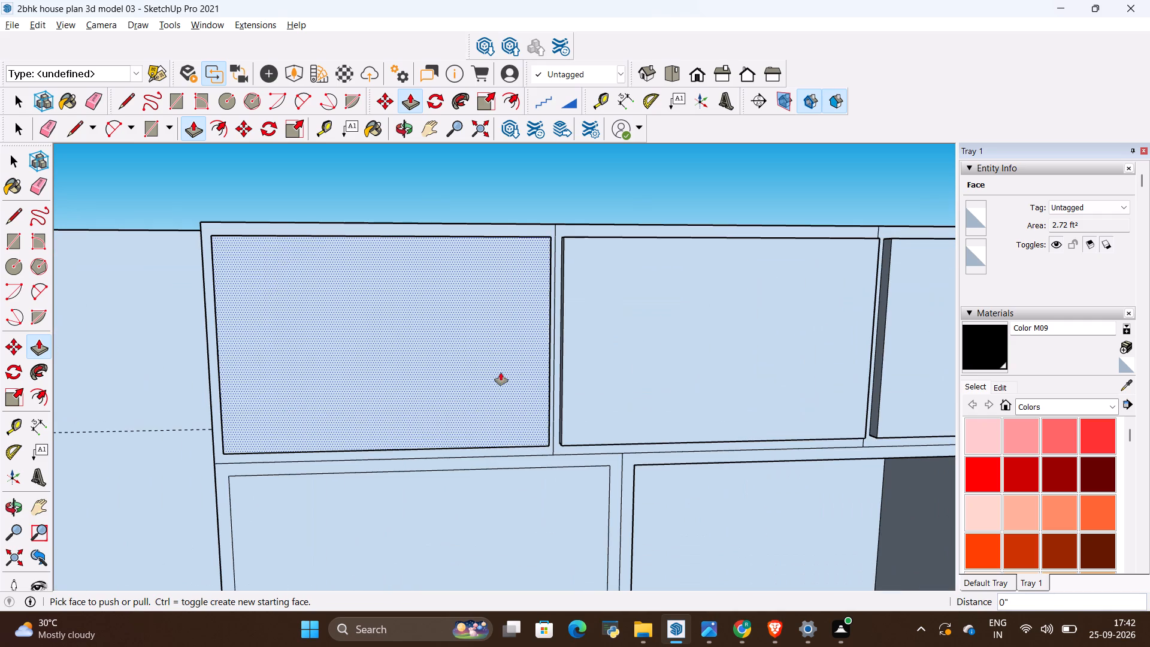
# Draw a vertical 10' 1/2" by 10' rectangle as the side wall along the floor edge at the long wall's refrigerator end.
pyautogui.scroll(-15, 503, 344)
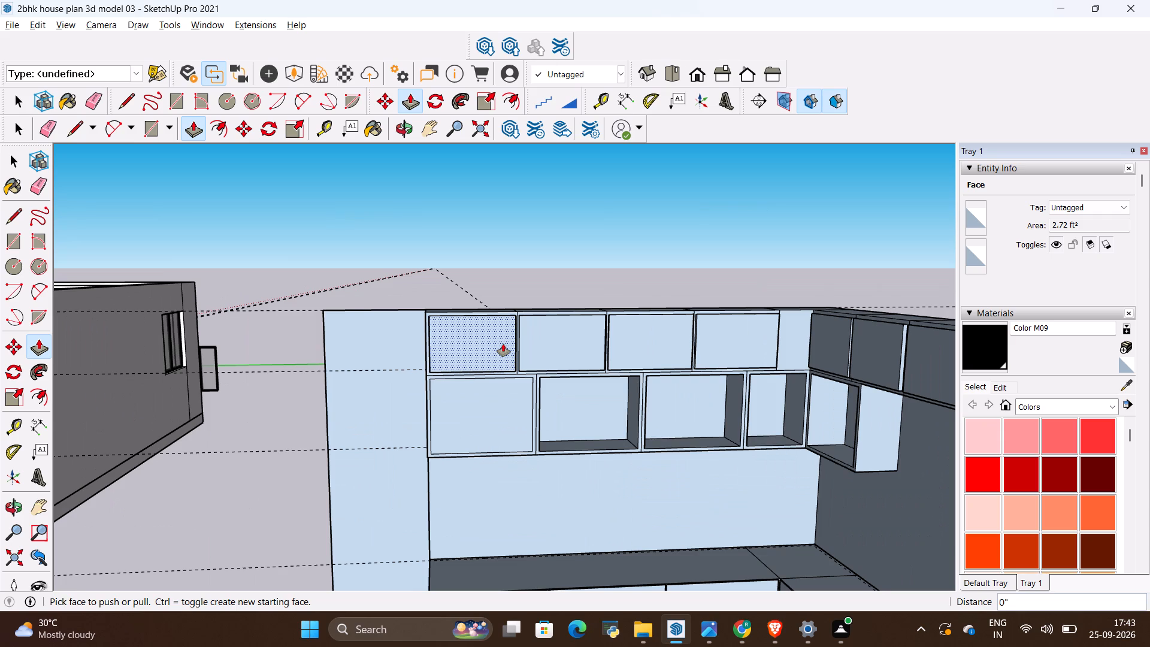
pyautogui.scroll(-5, 473, 340)
pyautogui.moveTo(463, 410); pyautogui.dragTo(431, 415, button='middle')
pyautogui.scroll(10, 601, 384)
pyautogui.scroll(-11, 447, 368)
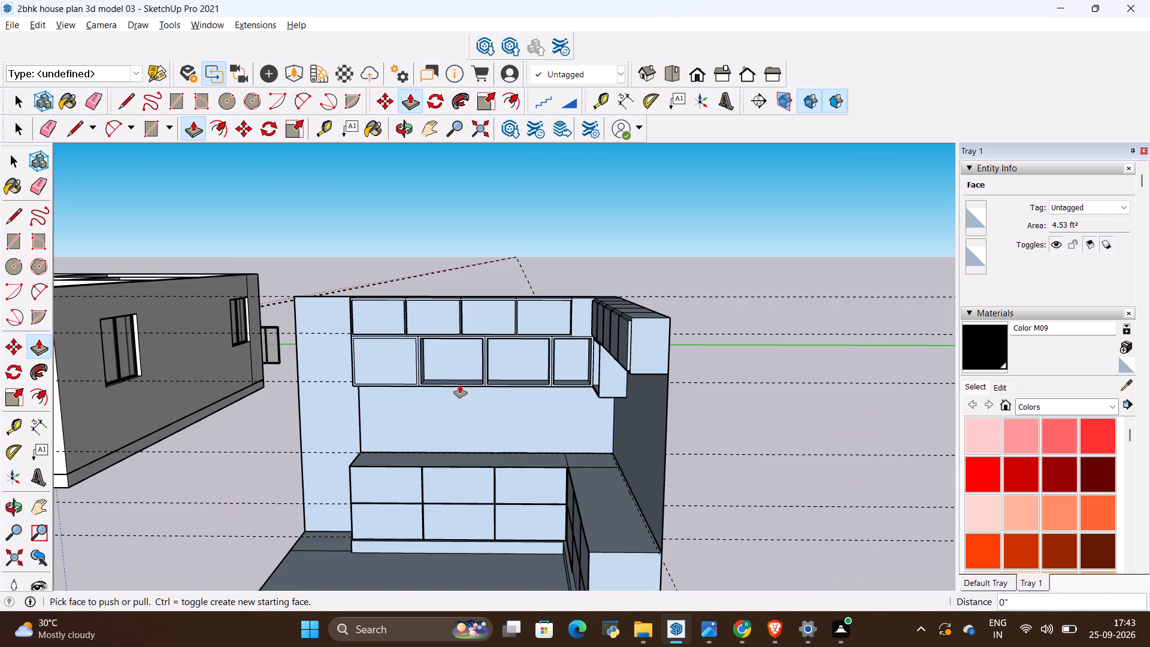
pyautogui.moveTo(448, 453); pyautogui.dragTo(473, 400, button='middle')
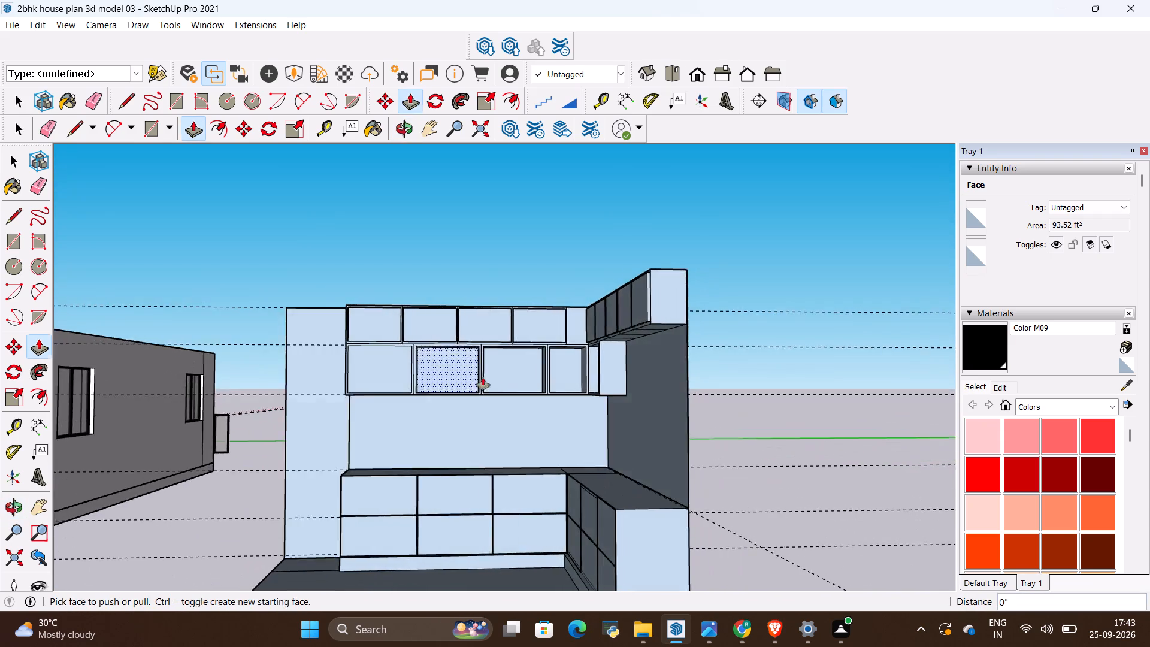
pyautogui.scroll(-5, 491, 370)
pyautogui.moveTo(349, 516); pyautogui.dragTo(573, 536, button='middle')
pyautogui.scroll(-3, 530, 497)
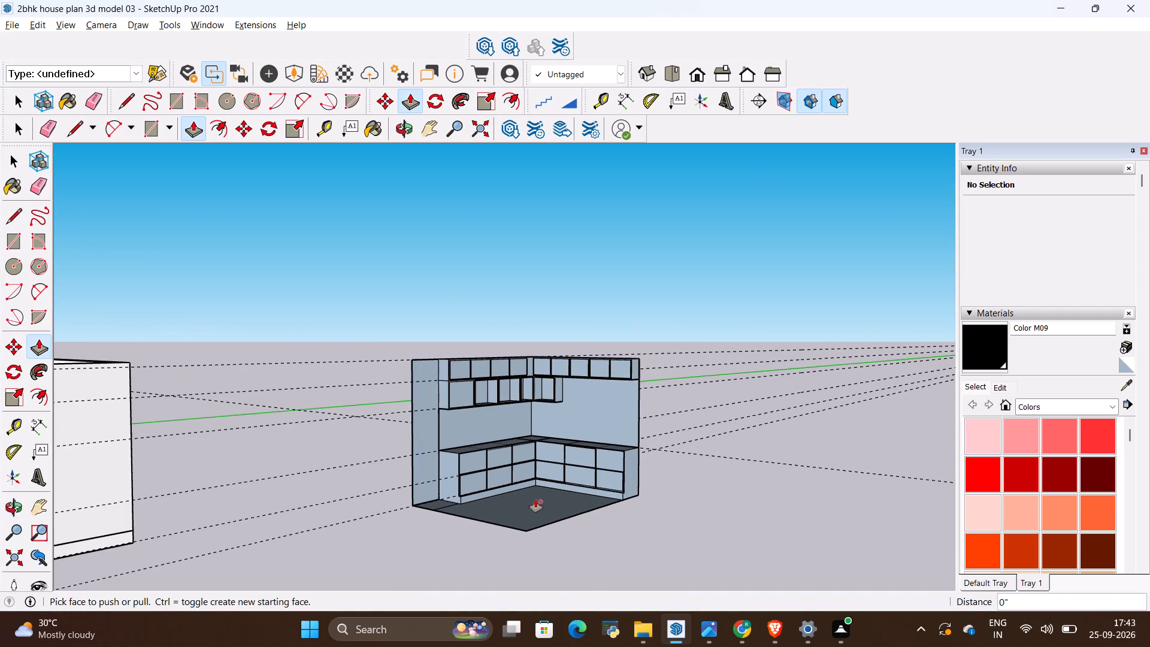
pyautogui.press('r')
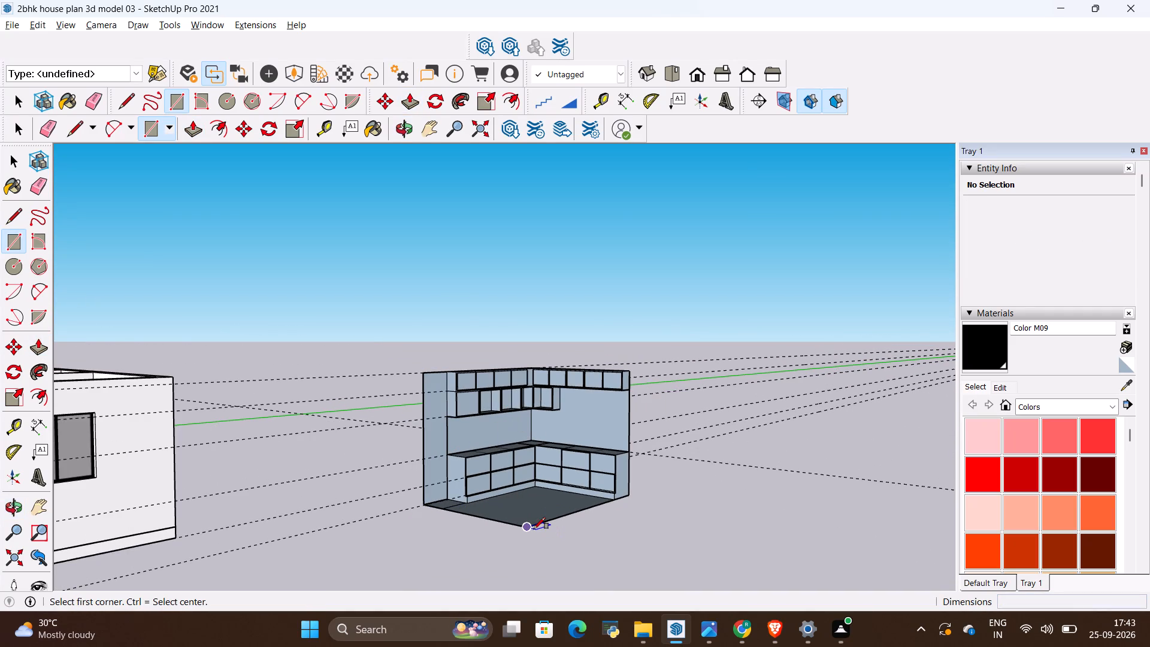
pyautogui.click(528, 530)
pyautogui.click(420, 374)
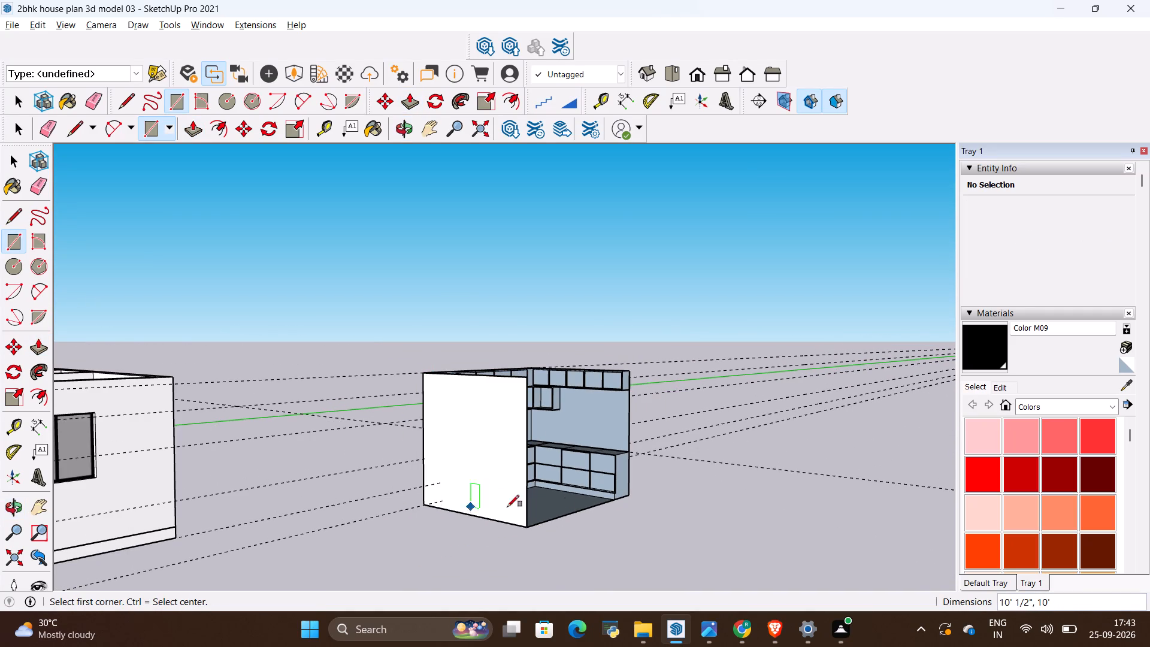
pyautogui.moveTo(644, 507); pyautogui.dragTo(372, 549, button='middle')
pyautogui.press('space')
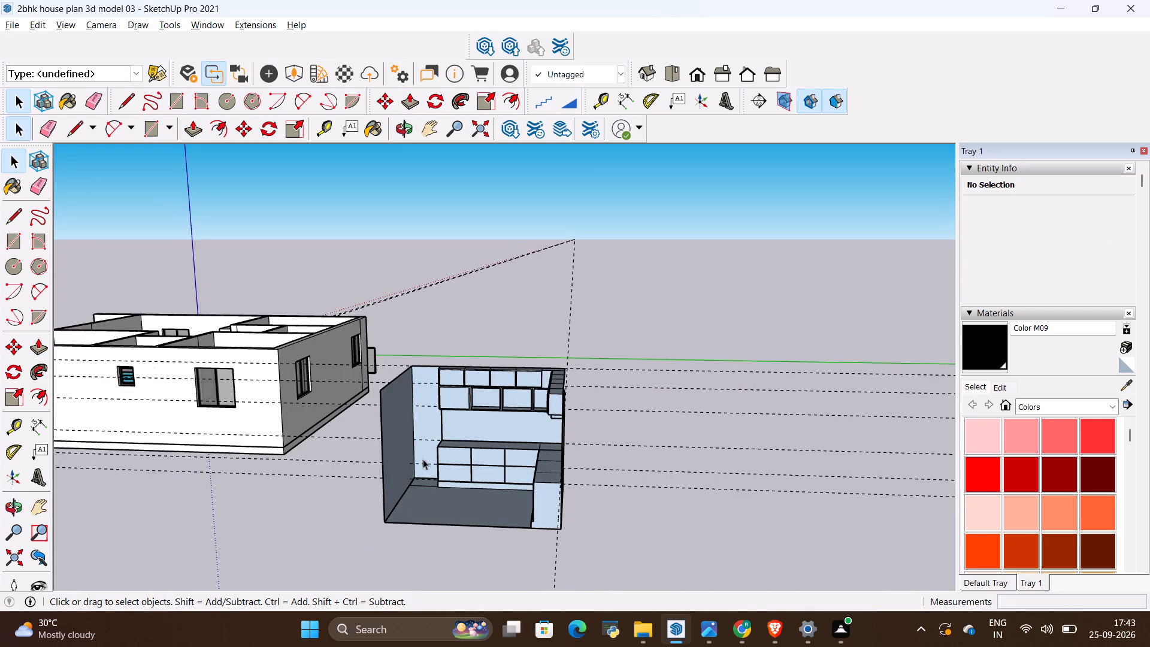
# Examine the long wall's cabinets, backsplash and countertop in the reference image's front elevation.
pyautogui.scroll(4, 424, 459)
pyautogui.hotkey('alt', 'Tab')
pyautogui.scroll(-3, 307, 280)
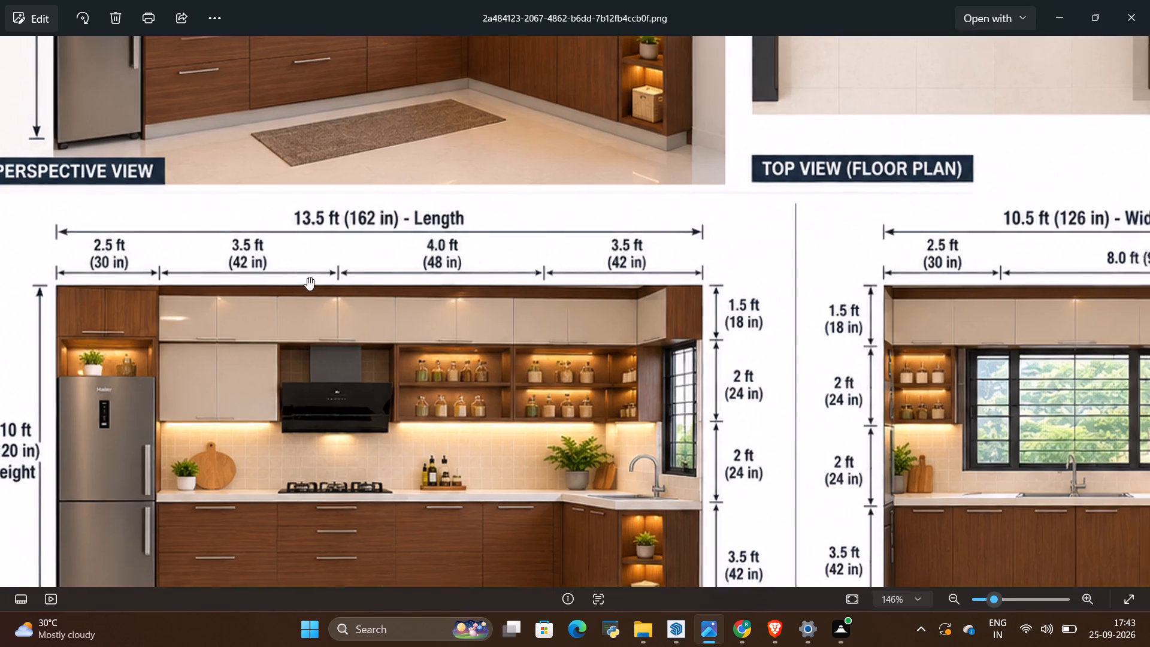
pyautogui.scroll(-2, 307, 277)
pyautogui.scroll(8, 373, 410)
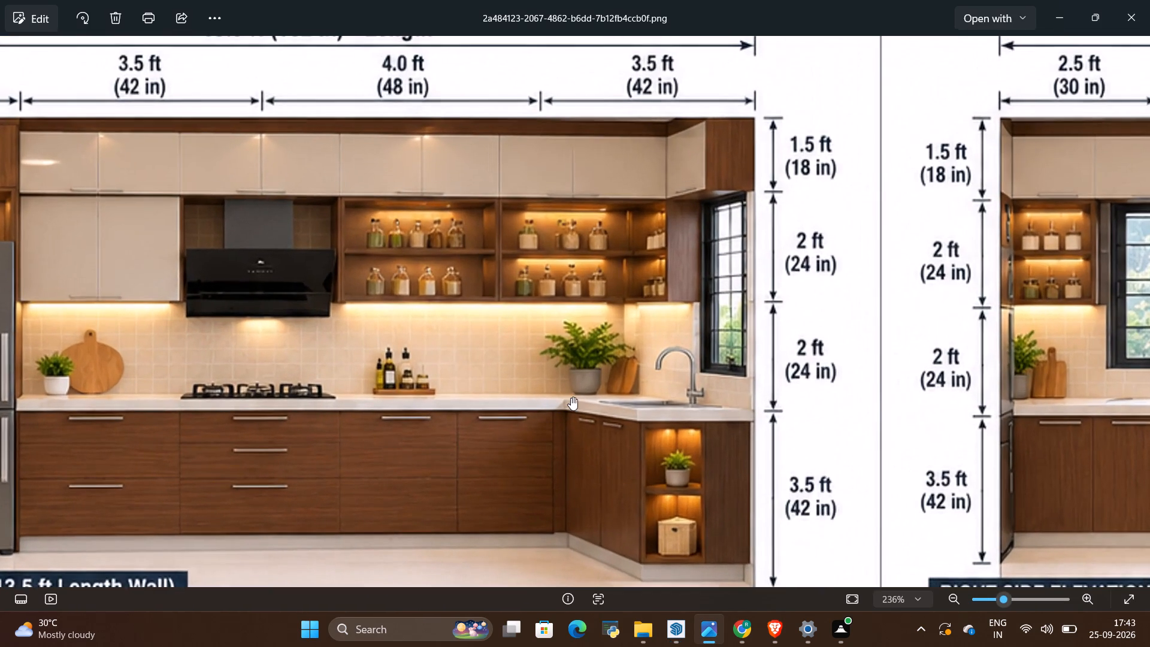
pyautogui.scroll(-4, 571, 397)
pyautogui.hotkey('alt', 'Tab')
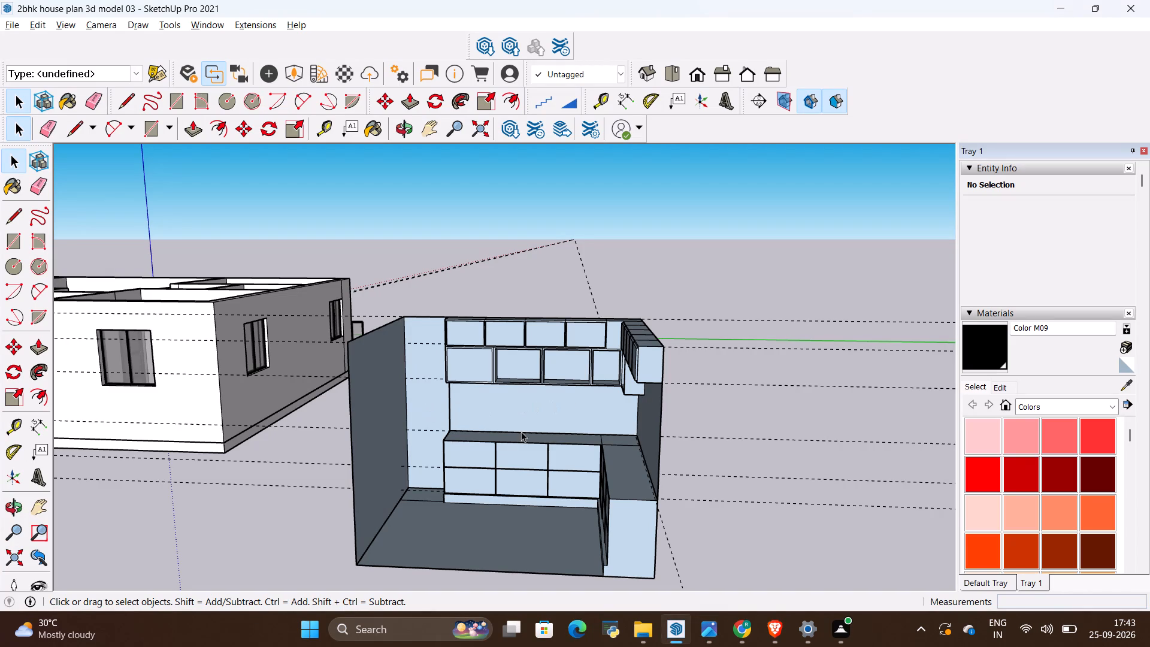
# Examine the kitchen model's walls, upper cabinets and countertop from both sides of the corner.
pyautogui.moveTo(432, 420); pyautogui.dragTo(674, 427, button='middle')
pyautogui.scroll(3, 625, 352)
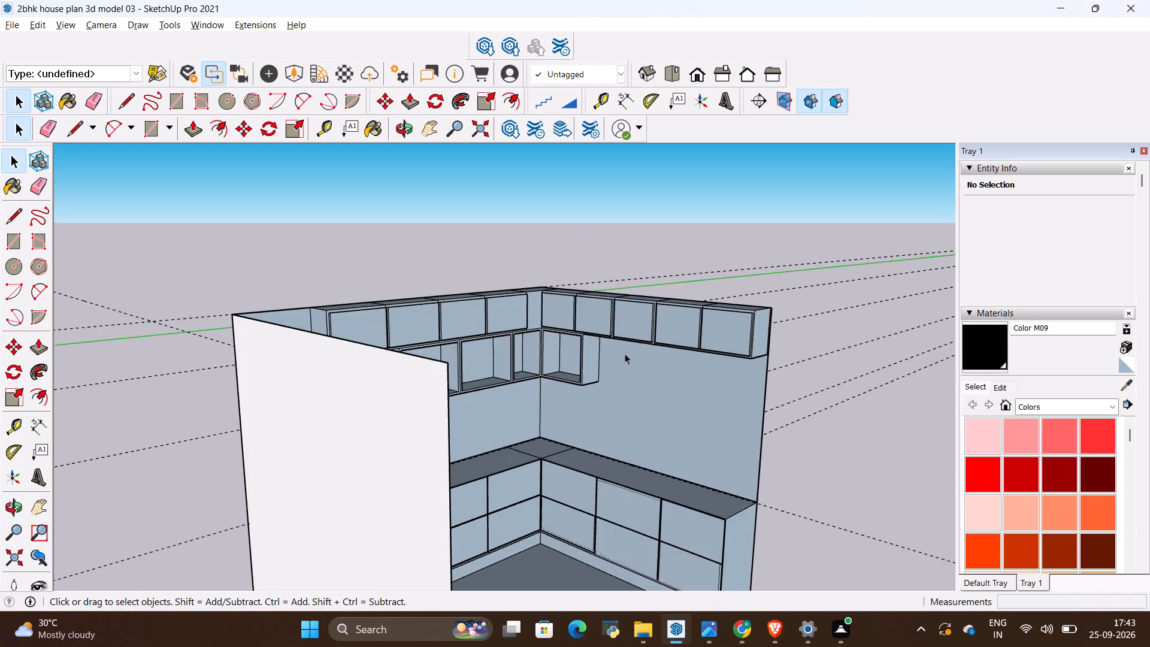
pyautogui.scroll(5, 625, 353)
pyautogui.moveTo(626, 489); pyautogui.dragTo(627, 434, button='middle')
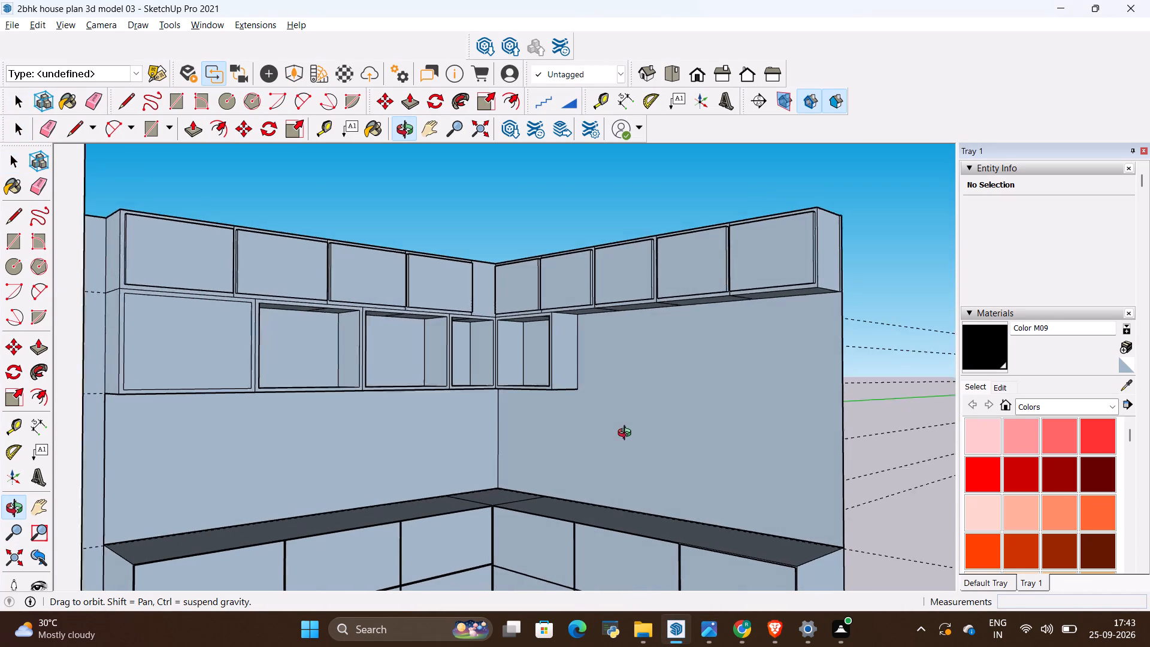
pyautogui.moveTo(627, 434); pyautogui.dragTo(630, 440, button='middle')
pyautogui.scroll(-4, 626, 447)
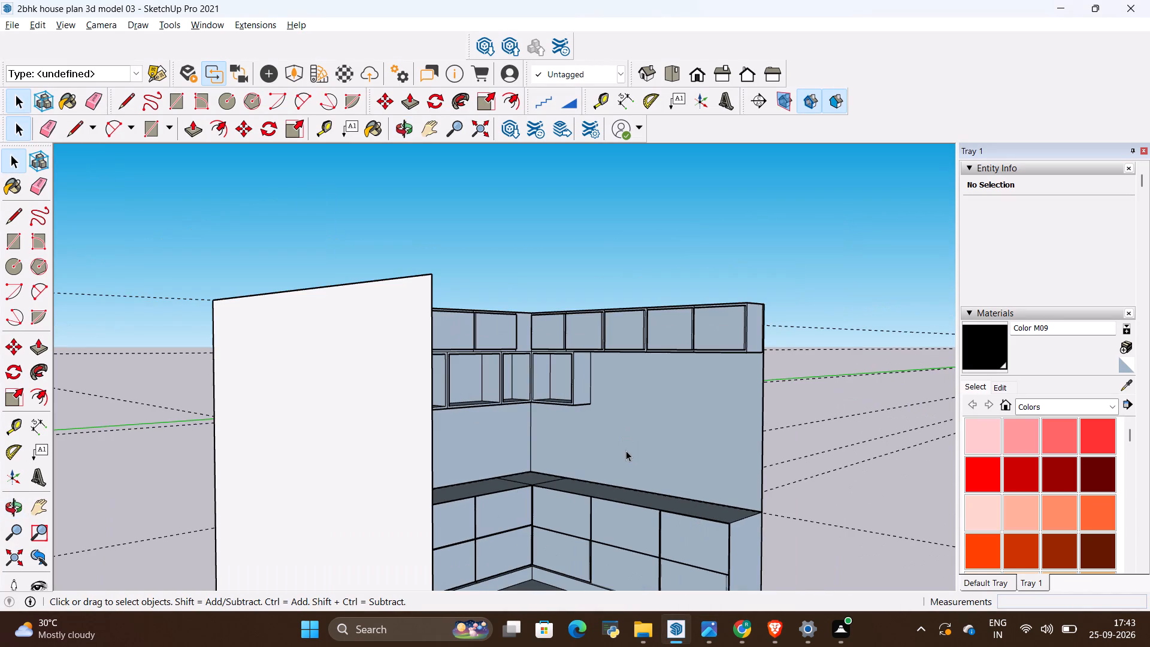
pyautogui.scroll(-14, 626, 447)
pyautogui.moveTo(626, 445); pyautogui.dragTo(616, 563, button='middle')
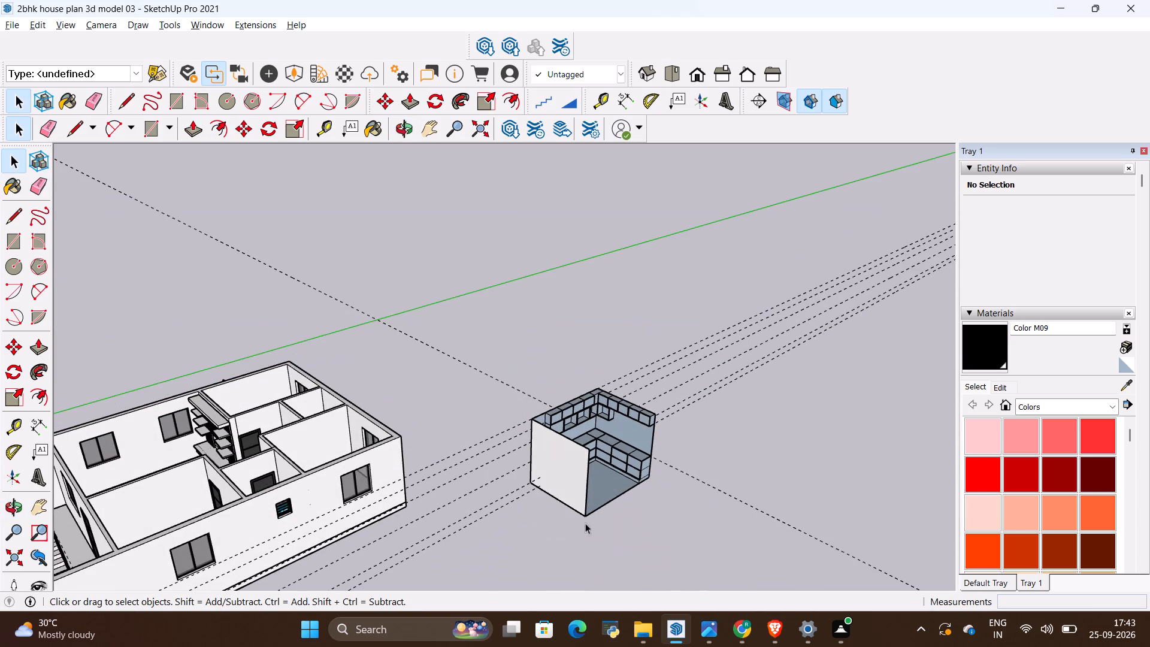
pyautogui.scroll(5, 299, 377)
pyautogui.scroll(-5, 364, 374)
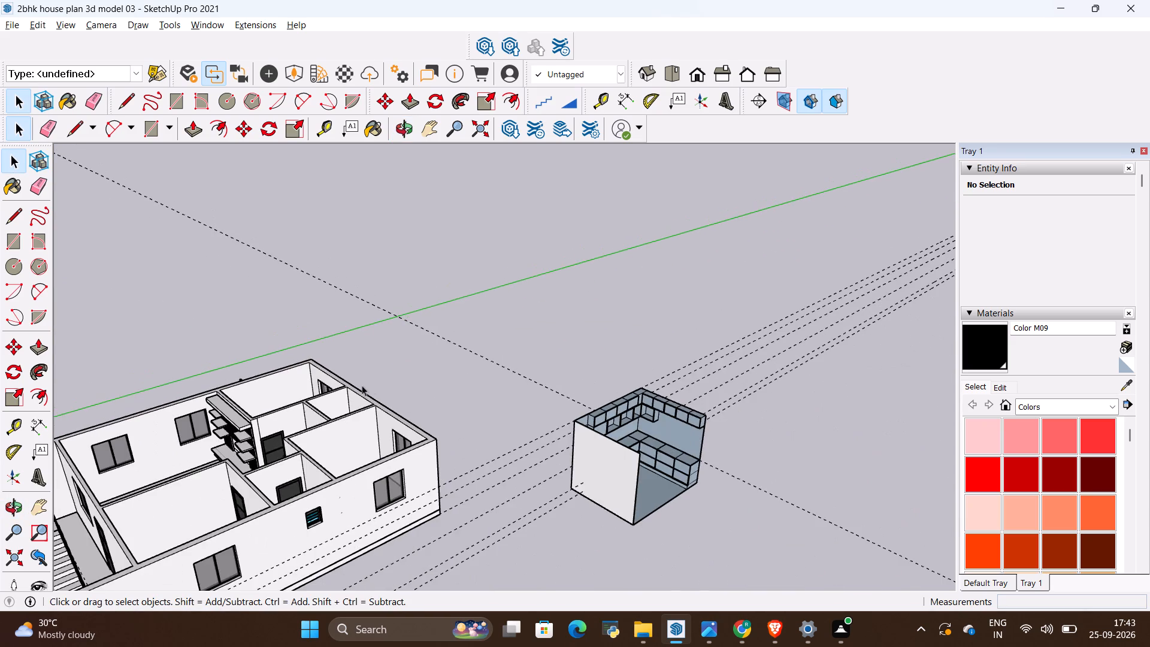
pyautogui.scroll(-4, 362, 385)
pyautogui.scroll(6, 626, 441)
pyautogui.scroll(-5, 565, 437)
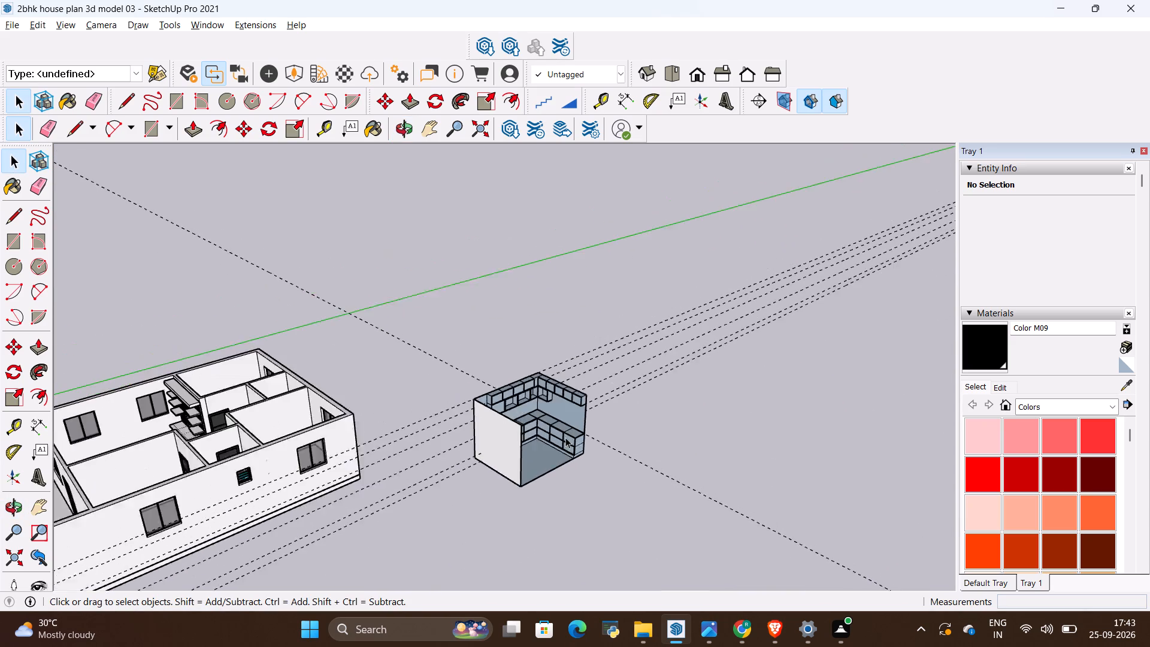
pyautogui.scroll(1, 569, 452)
pyautogui.moveTo(569, 452); pyautogui.dragTo(425, 423, button='middle')
pyautogui.scroll(15, 512, 408)
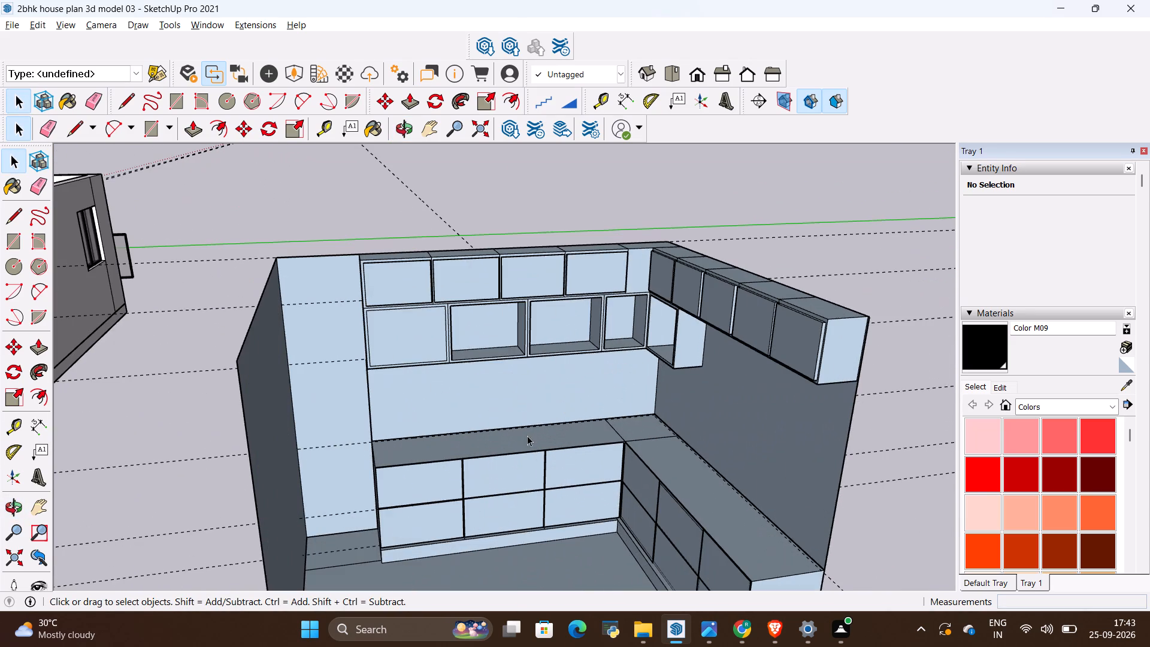
pyautogui.moveTo(524, 476); pyautogui.dragTo(475, 430, button='middle')
# Compare the long wall's base cabinets and countertop with the front elevation in the reference image.
pyautogui.hotkey('alt', 'Tab')
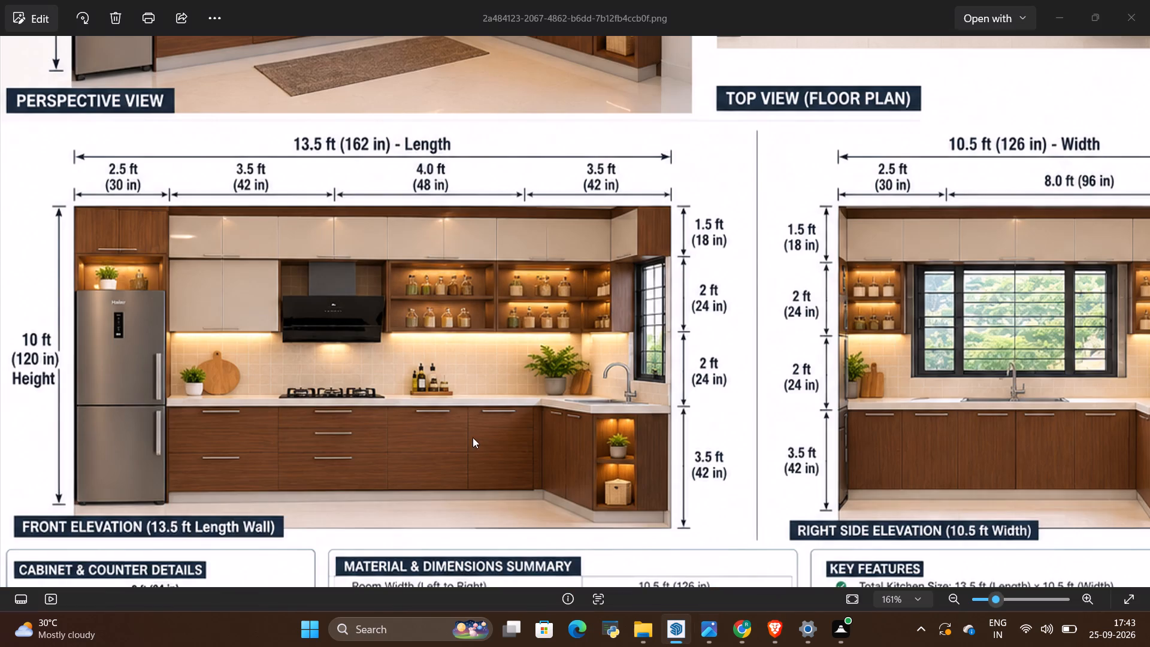
pyautogui.scroll(4, 229, 473)
pyautogui.scroll(3, 177, 406)
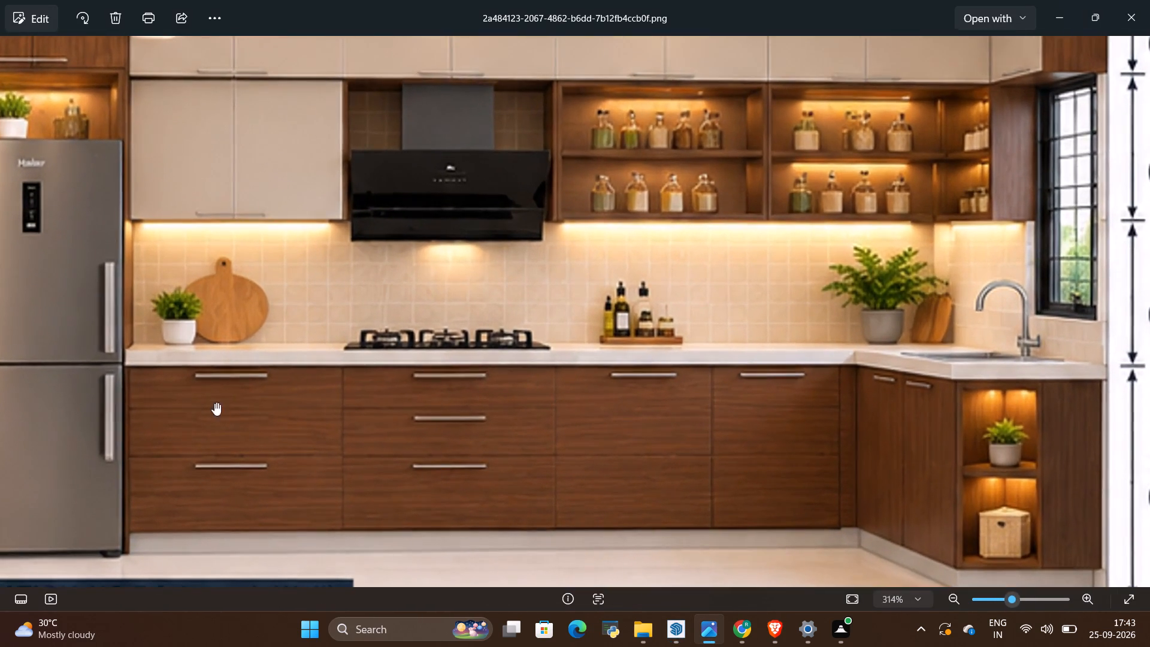
pyautogui.scroll(-4, 226, 403)
pyautogui.hotkey('alt', 'Tab')
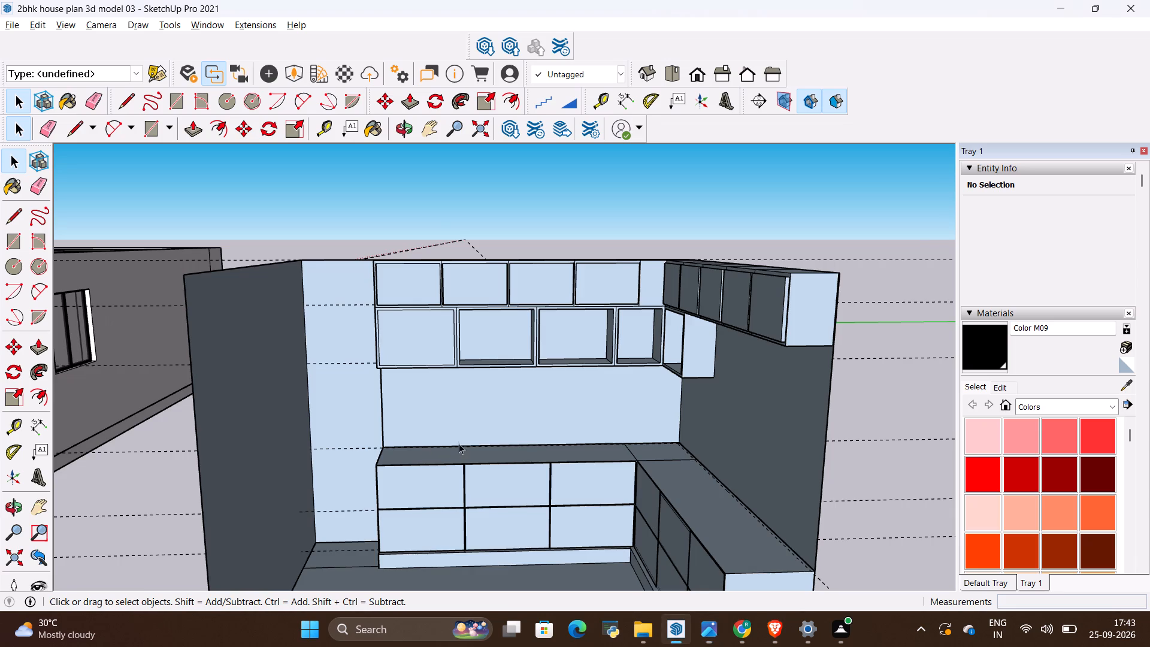
pyautogui.scroll(4, 450, 449)
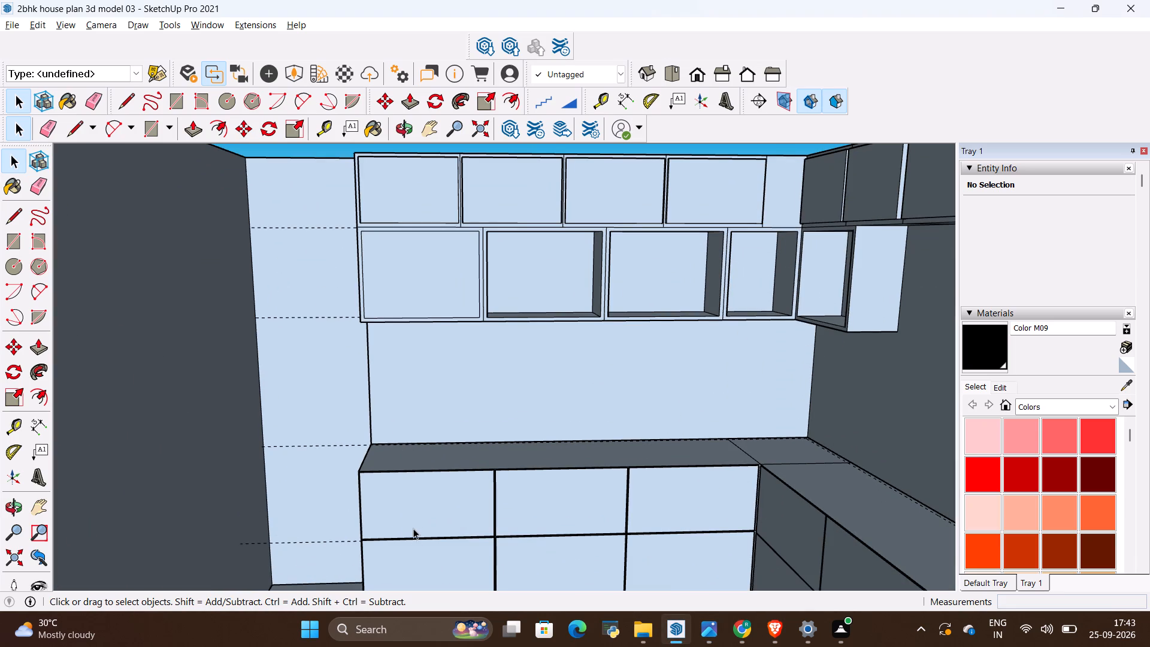
pyautogui.scroll(3, 415, 549)
pyautogui.scroll(-4, 412, 494)
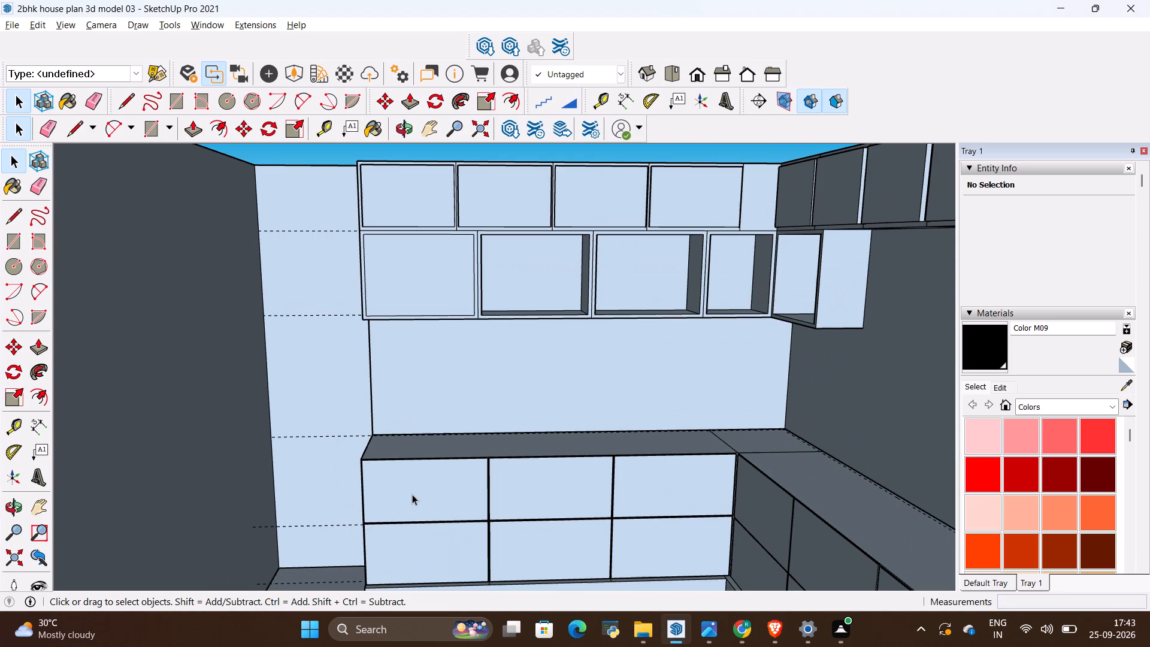
pyautogui.scroll(-4, 417, 435)
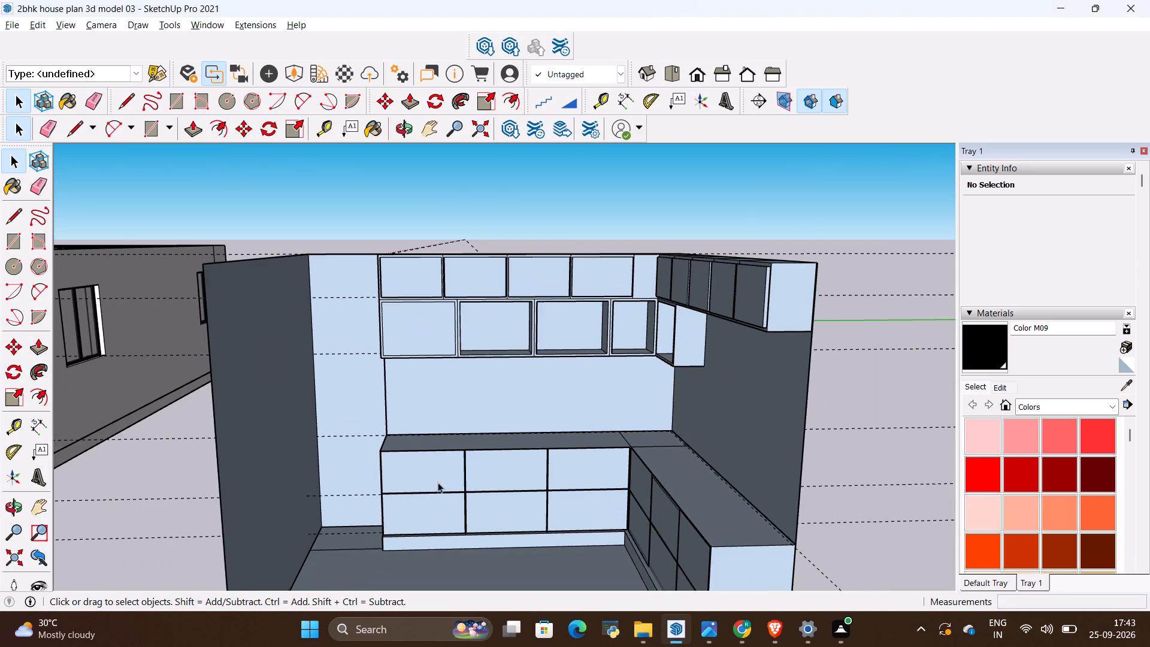
pyautogui.scroll(7, 443, 518)
pyautogui.scroll(2, 432, 428)
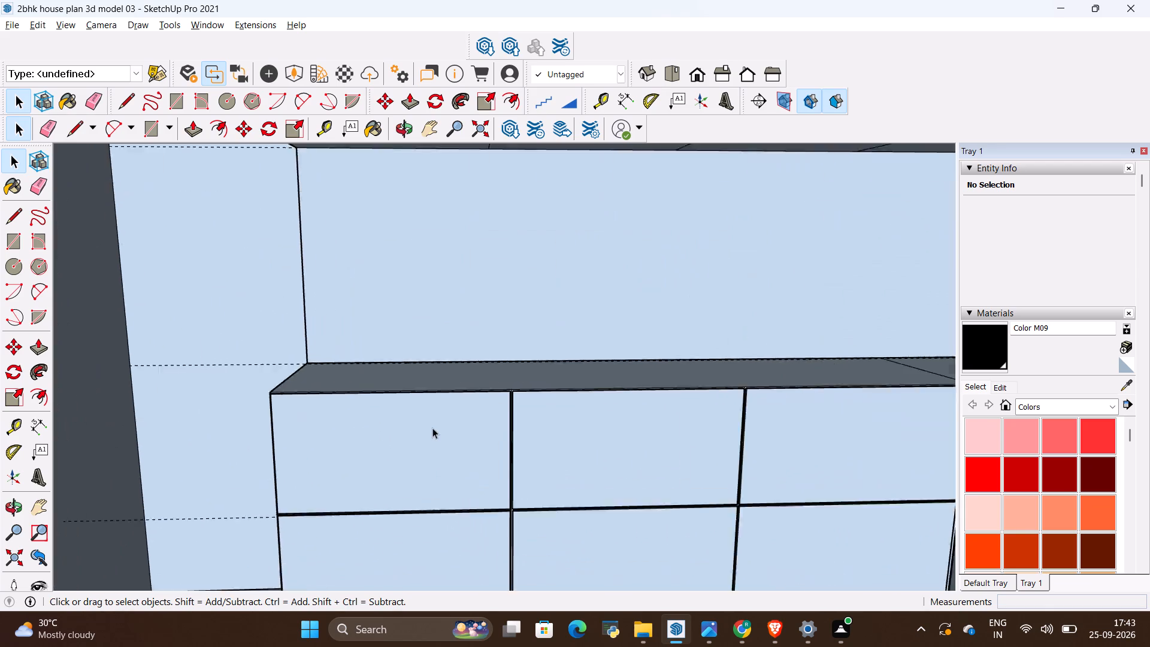
pyautogui.scroll(2, 432, 428)
pyautogui.scroll(-18, 432, 427)
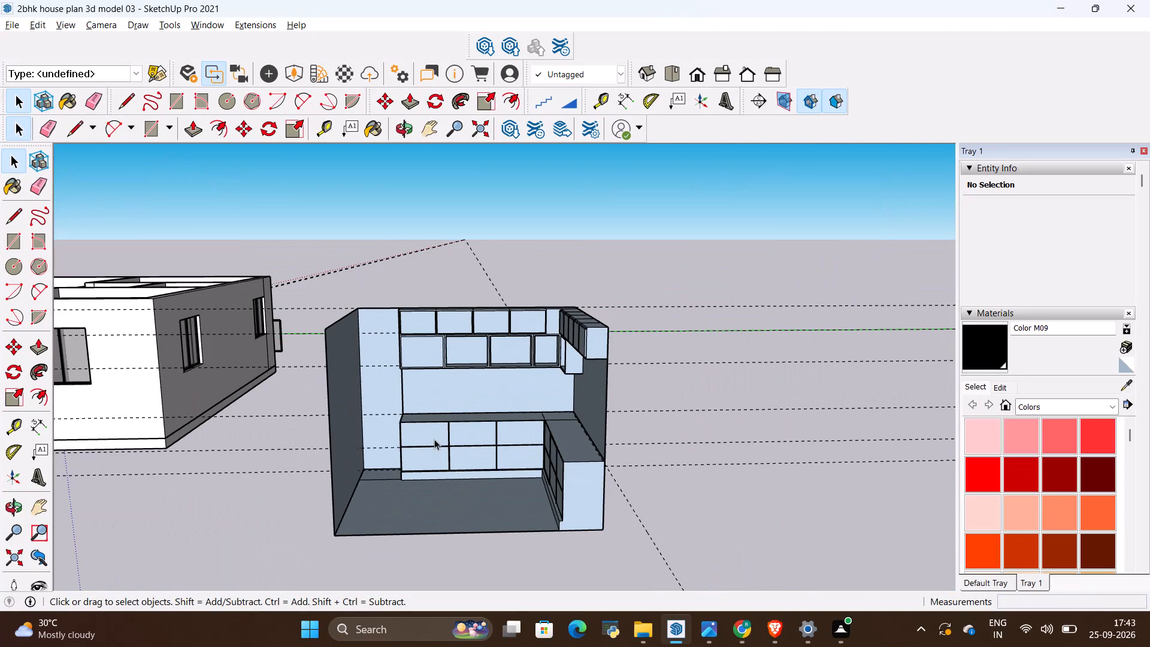
pyautogui.moveTo(459, 515); pyautogui.dragTo(550, 500, button='middle')
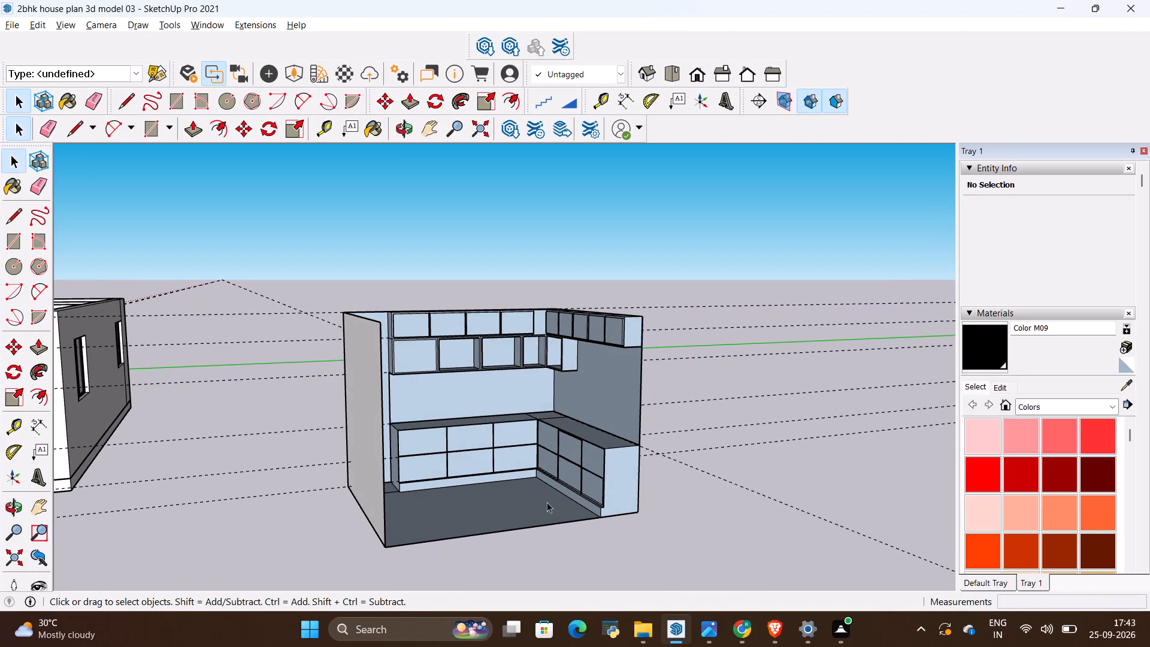
pyautogui.hotkey('alt', 'Tab')
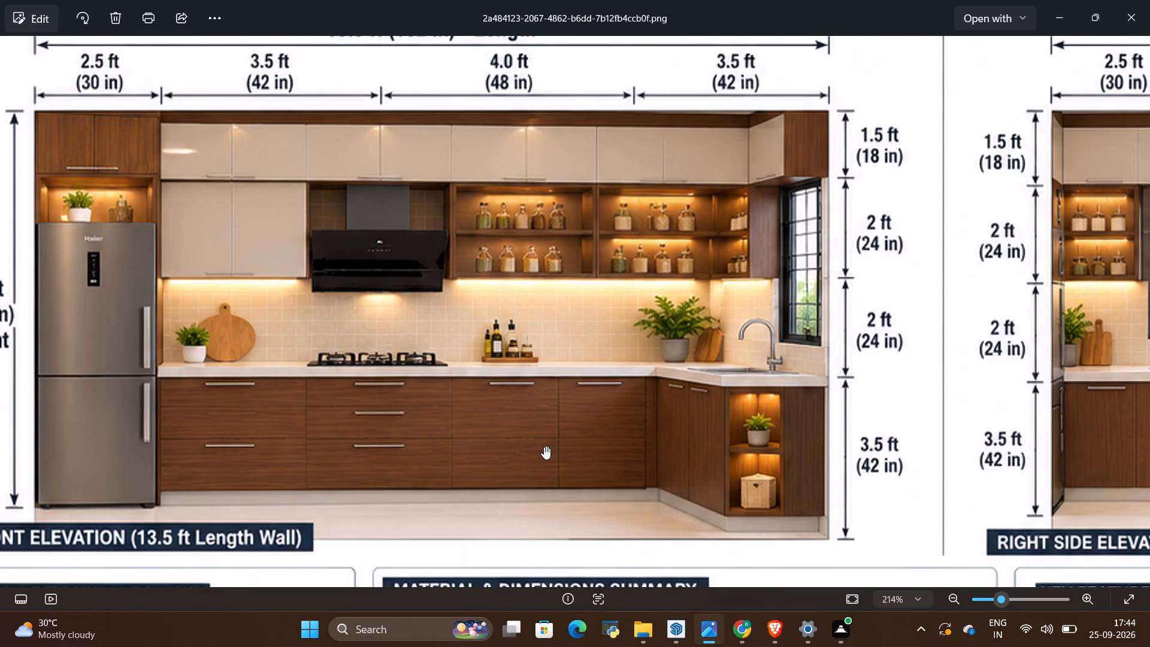
pyautogui.hotkey('alt', 'Tab')
# Place a horizontal guide on the long wall 2" above the countertop's back edge.
pyautogui.scroll(7, 452, 416)
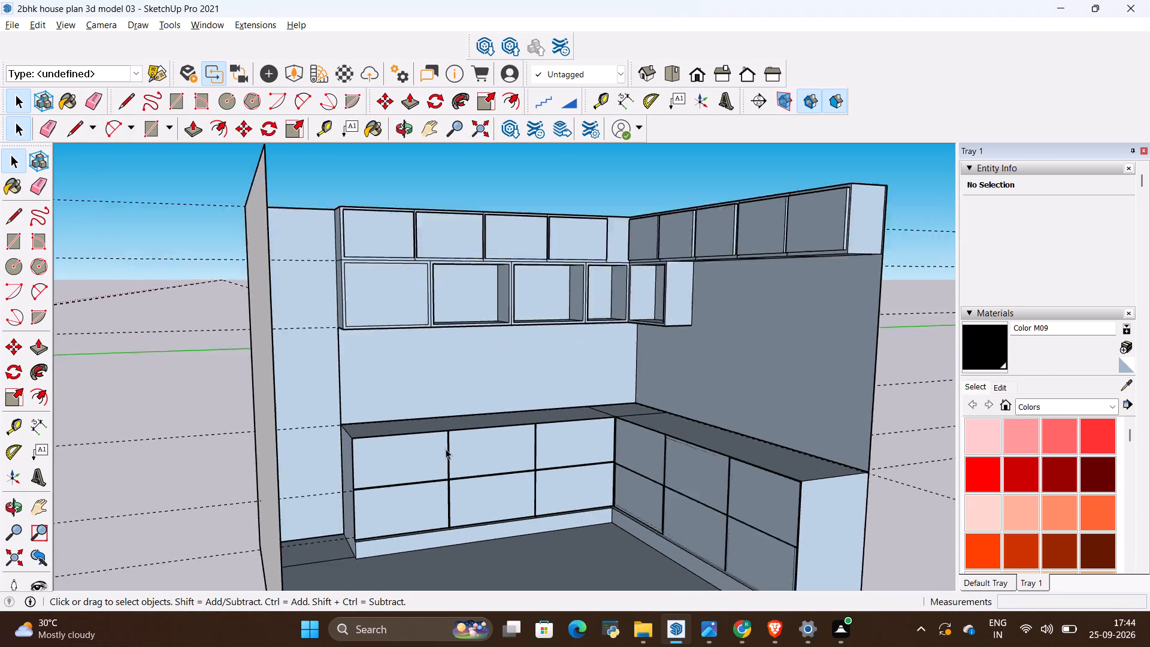
pyautogui.scroll(5, 446, 449)
pyautogui.moveTo(343, 439); pyautogui.dragTo(278, 442, button='middle')
pyautogui.scroll(1, 343, 439)
pyautogui.press('t')
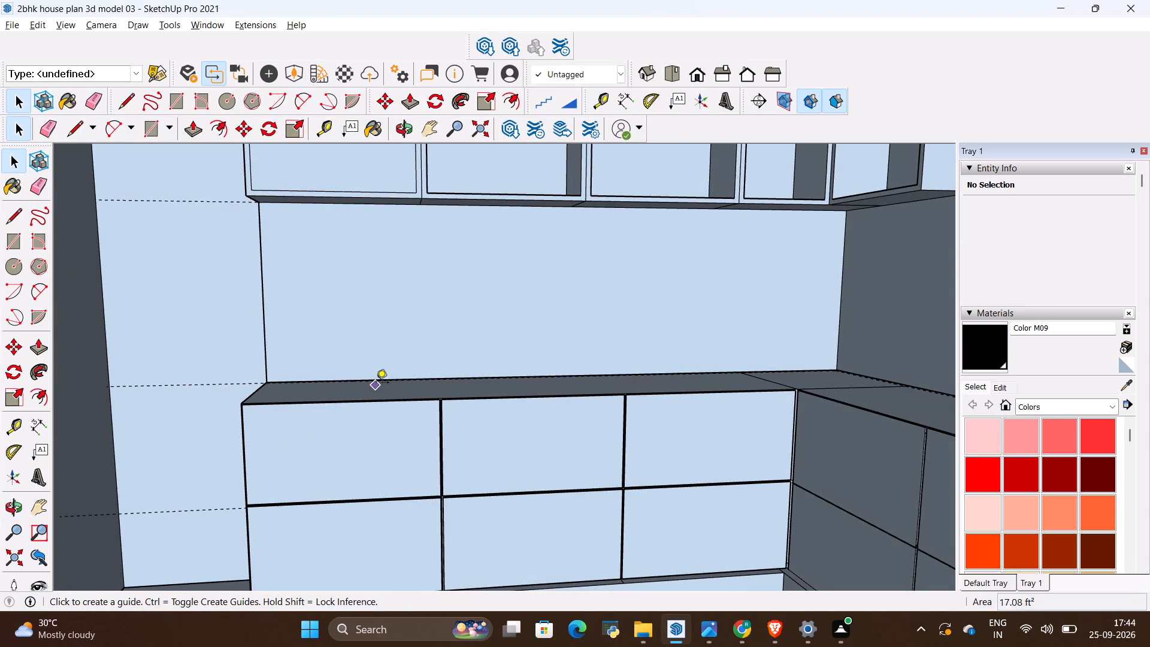
pyautogui.click(377, 382)
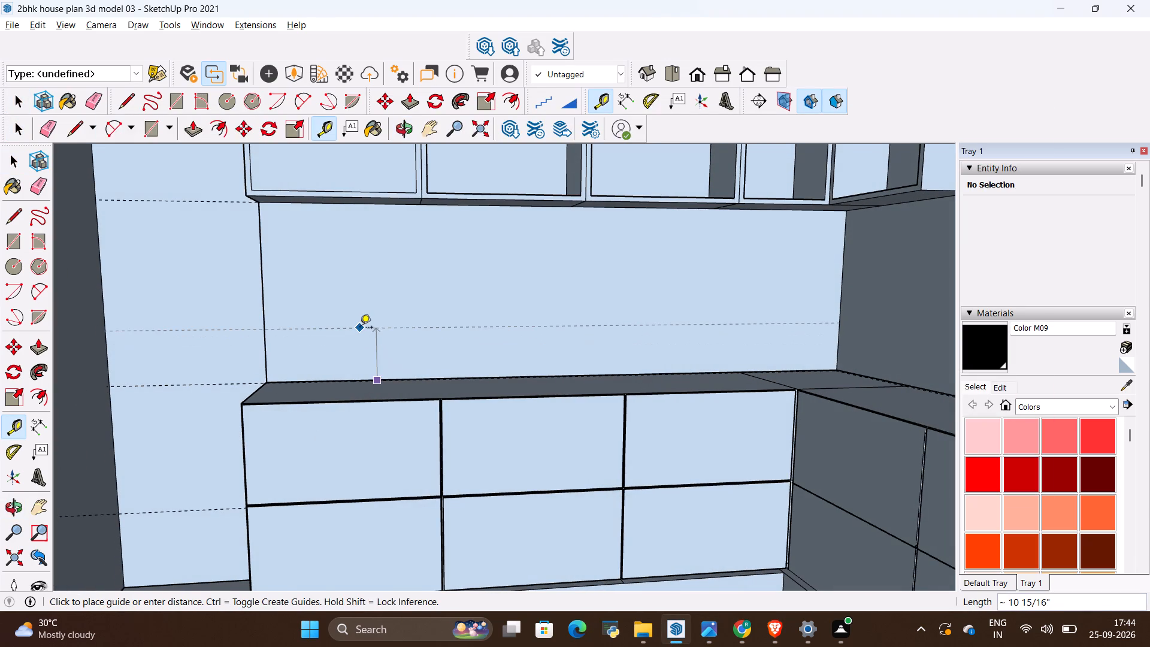
pyautogui.press('BackSpace')
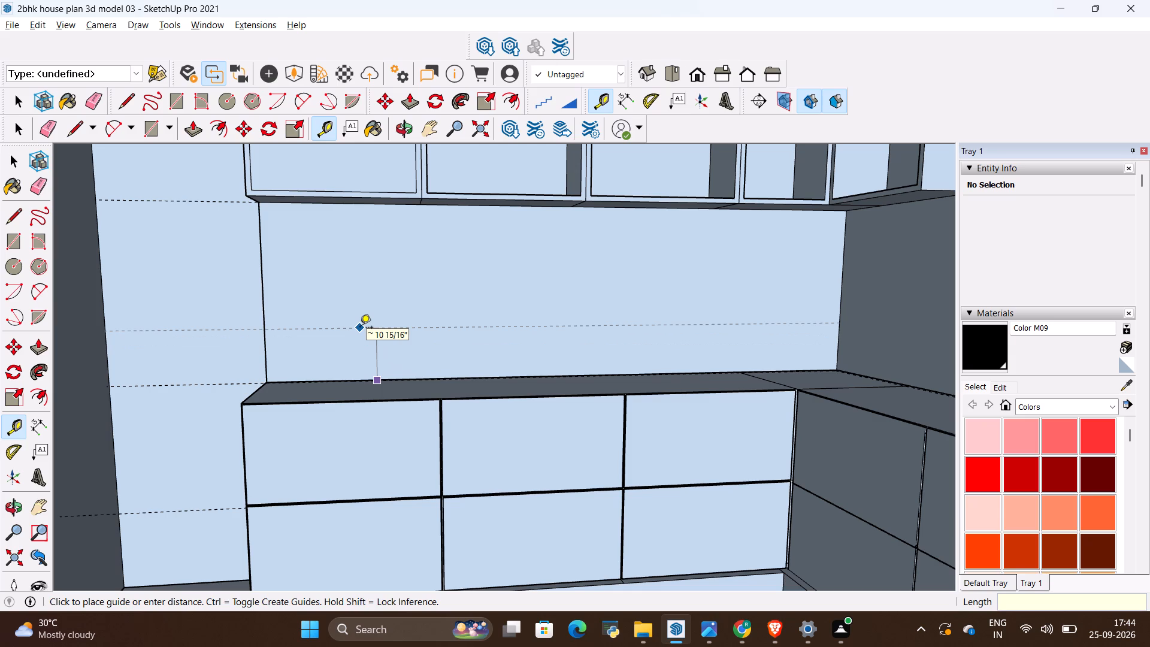
pyautogui.press('6')
pyautogui.hotkey('shift', '"')
pyautogui.press('BackSpace')
pyautogui.press('BackSpace')
pyautogui.press('2')
pyautogui.hotkey('shift', '"')
pyautogui.press('Return')
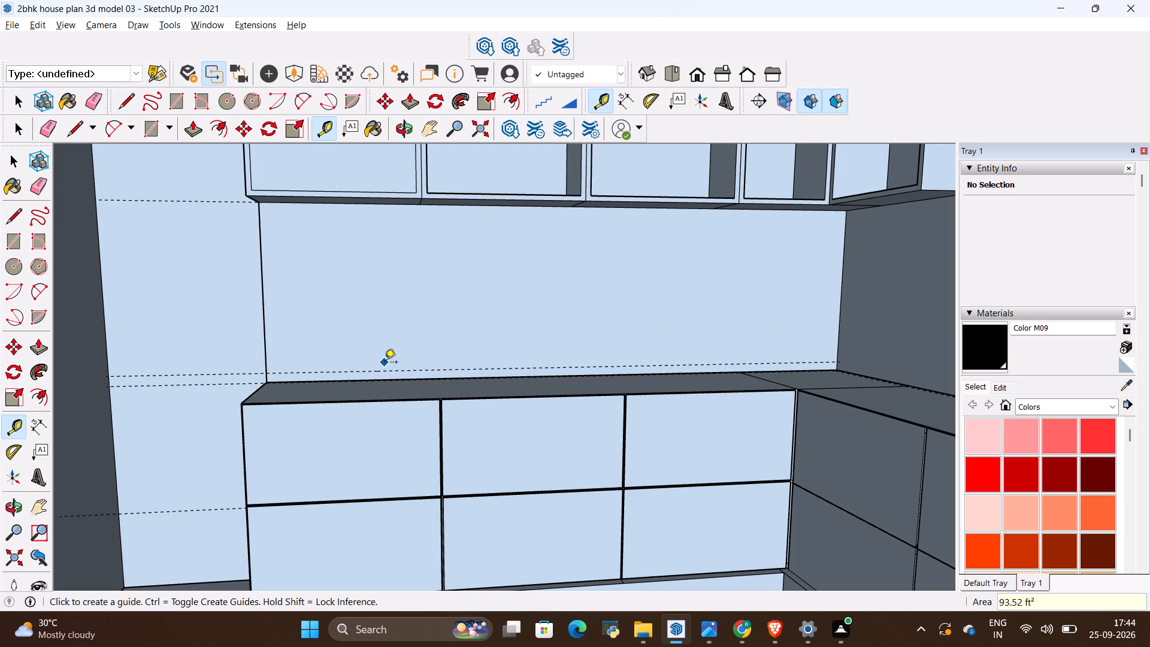
# Draw a rectangle about 10' 6 1/2" by 2" on the long wall, between the countertop's back edge and the guide.
pyautogui.press('r')
pyautogui.click(268, 380)
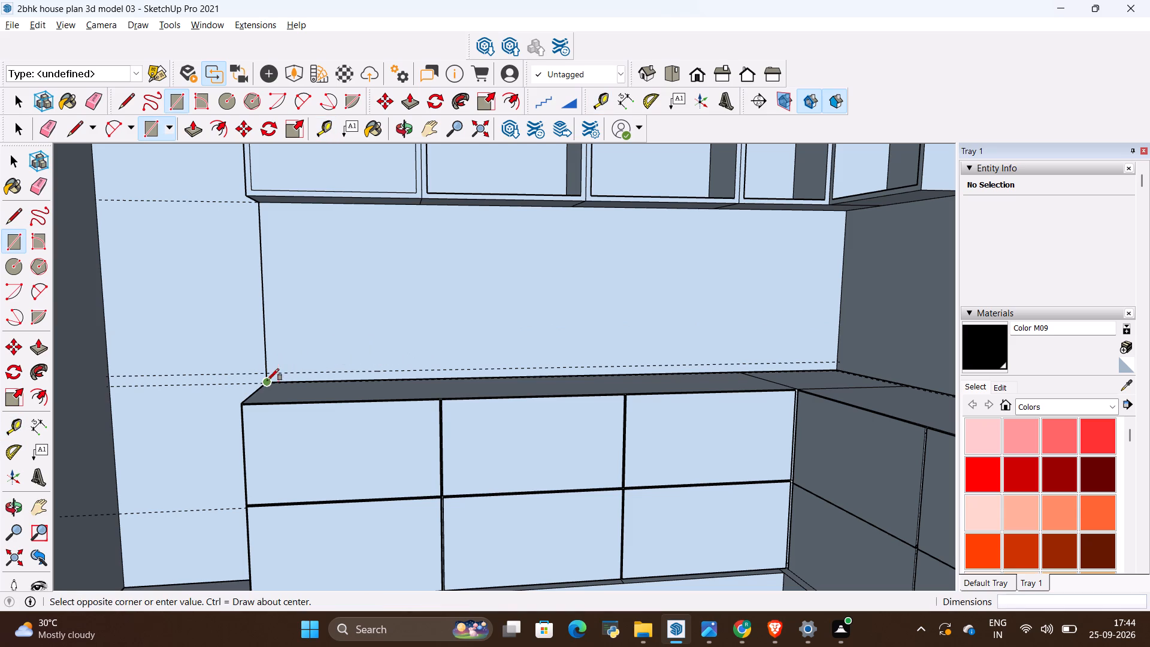
pyautogui.click(834, 361)
# Draw a matching rectangle about 9' 11 11/16" by 2" on the adjoining wall, directly above the countertop's back edge.
pyautogui.scroll(-3, 319, 423)
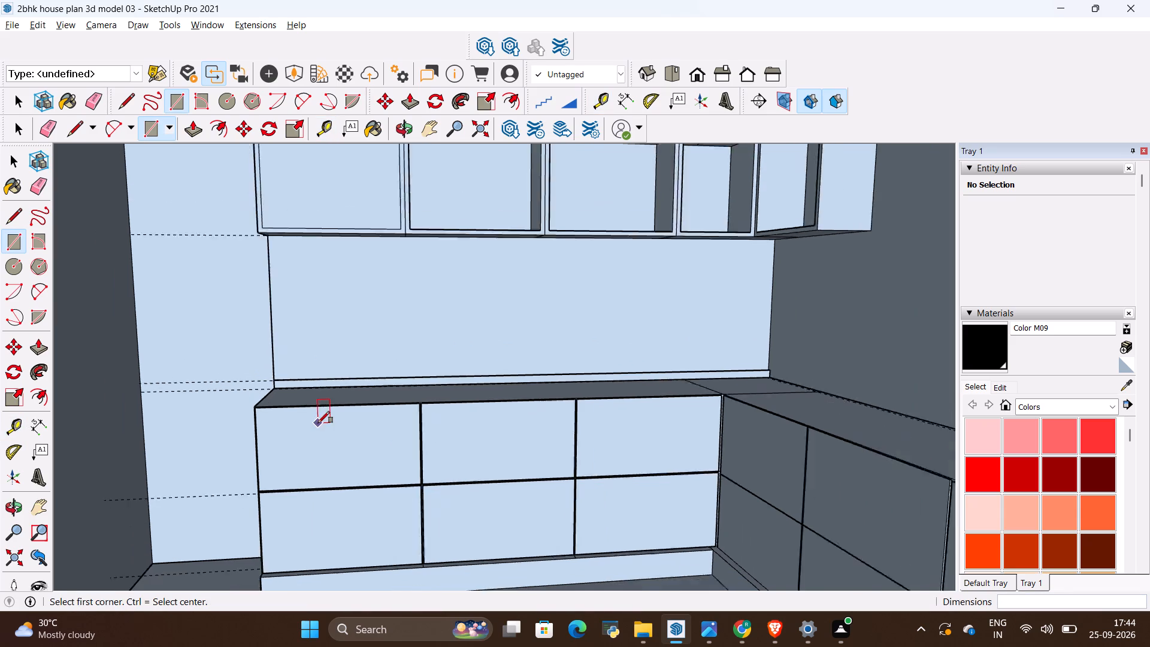
pyautogui.scroll(-2, 318, 423)
pyautogui.moveTo(305, 461); pyautogui.dragTo(528, 506, button='middle')
pyautogui.scroll(-5, 570, 471)
pyautogui.scroll(8, 909, 433)
pyautogui.click(230, 274)
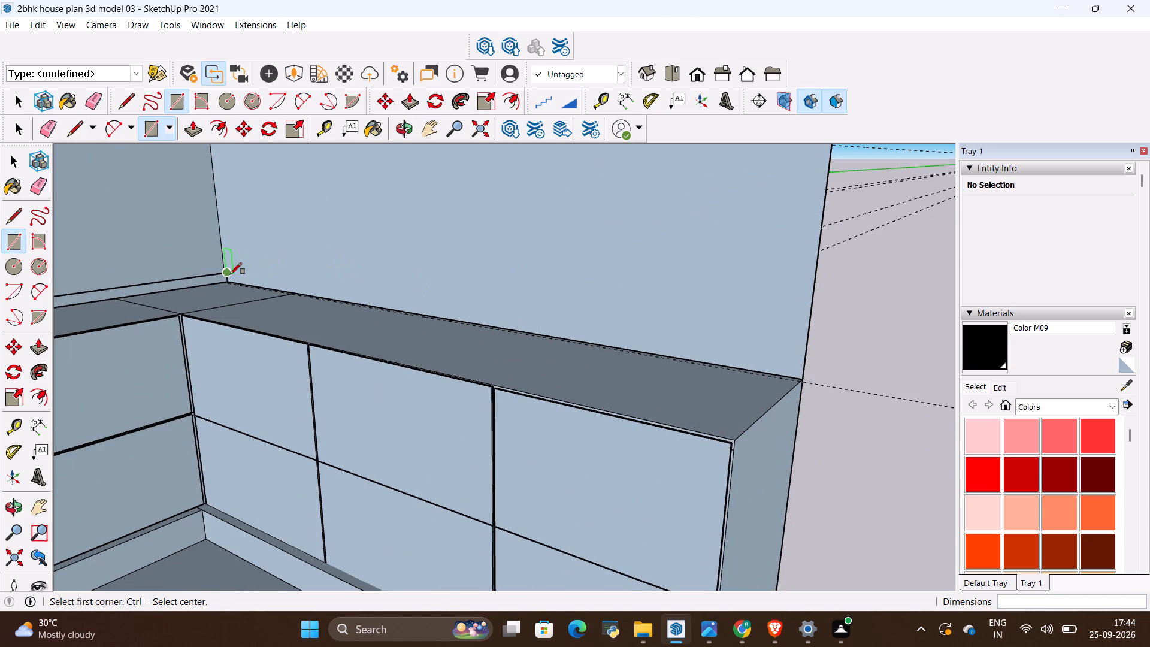
pyautogui.click(798, 385)
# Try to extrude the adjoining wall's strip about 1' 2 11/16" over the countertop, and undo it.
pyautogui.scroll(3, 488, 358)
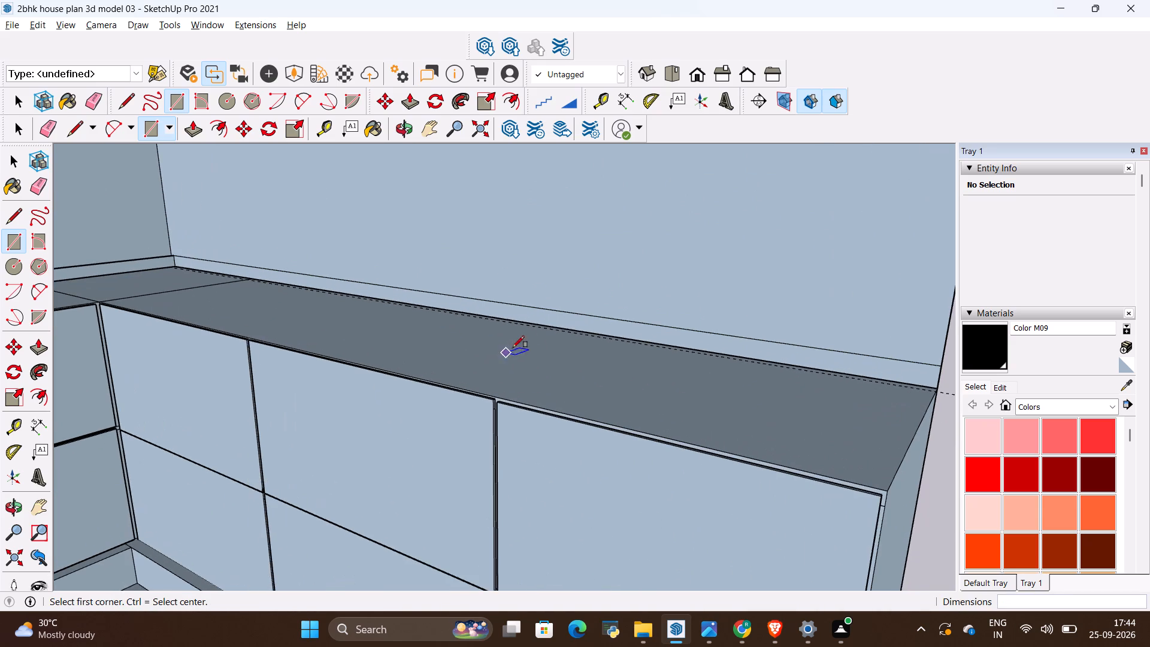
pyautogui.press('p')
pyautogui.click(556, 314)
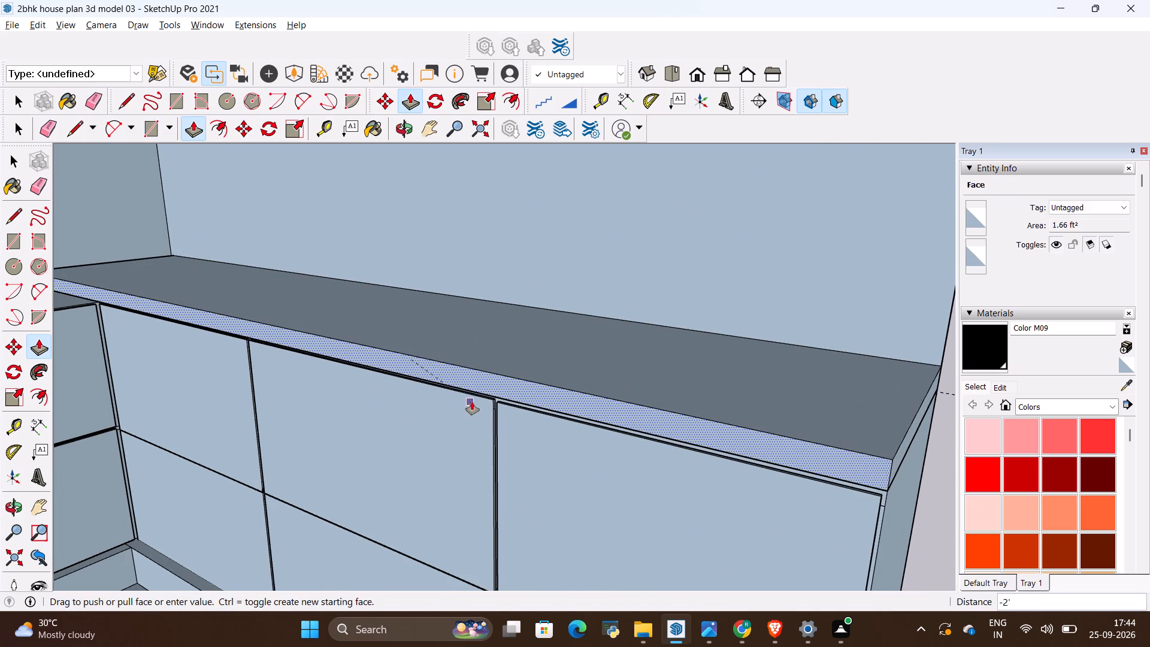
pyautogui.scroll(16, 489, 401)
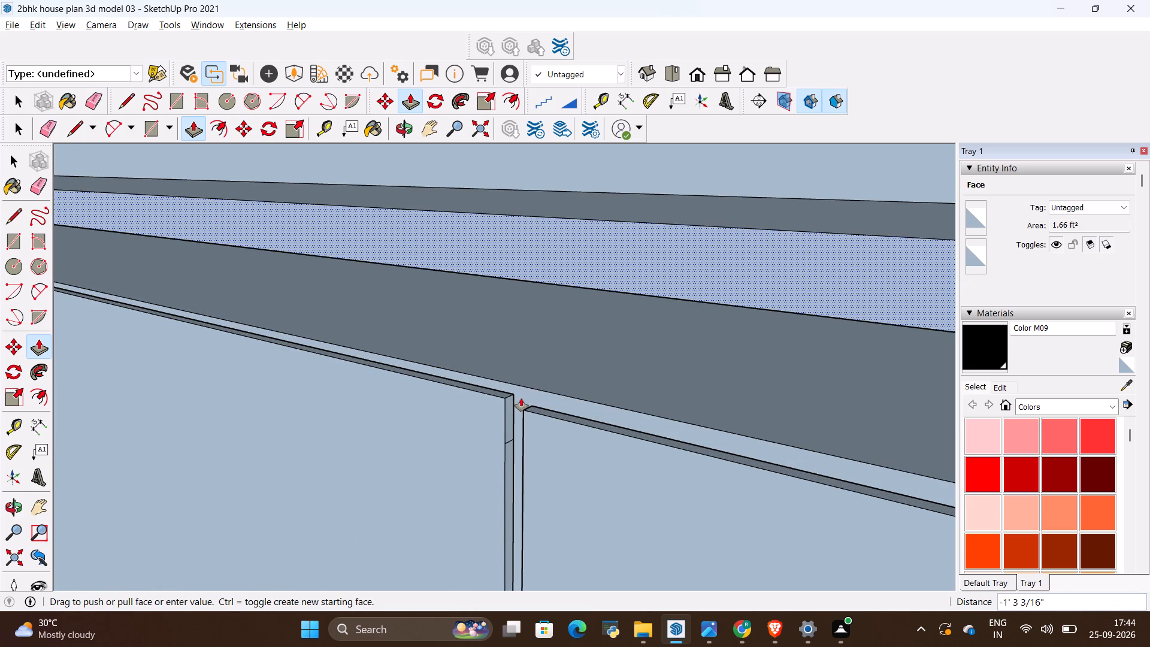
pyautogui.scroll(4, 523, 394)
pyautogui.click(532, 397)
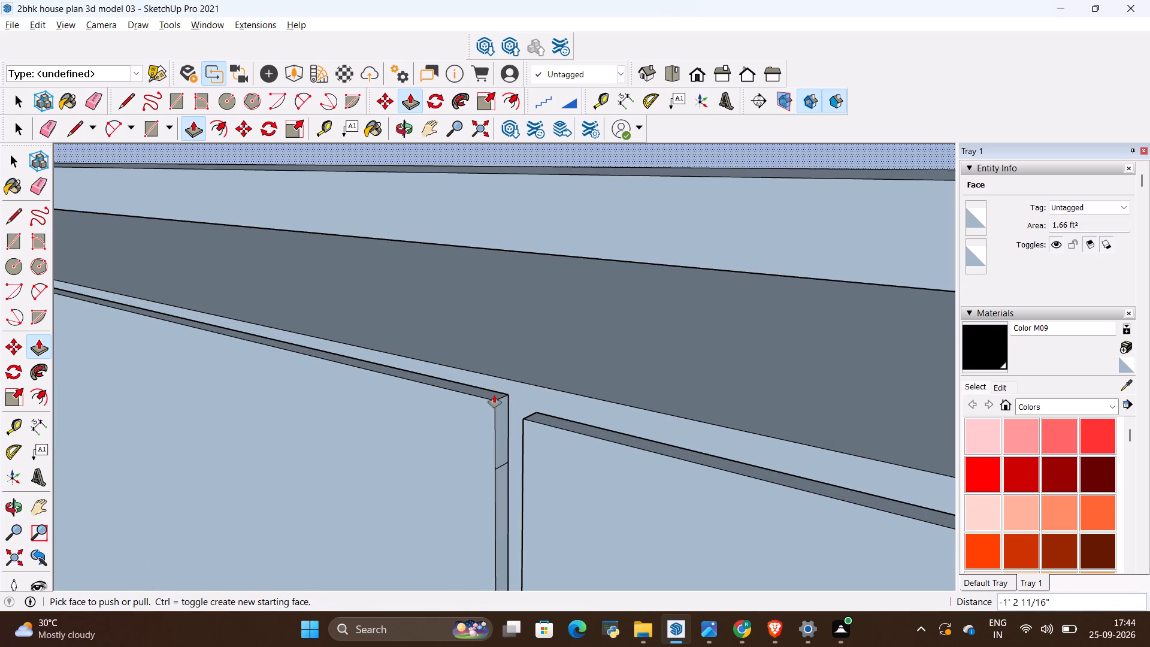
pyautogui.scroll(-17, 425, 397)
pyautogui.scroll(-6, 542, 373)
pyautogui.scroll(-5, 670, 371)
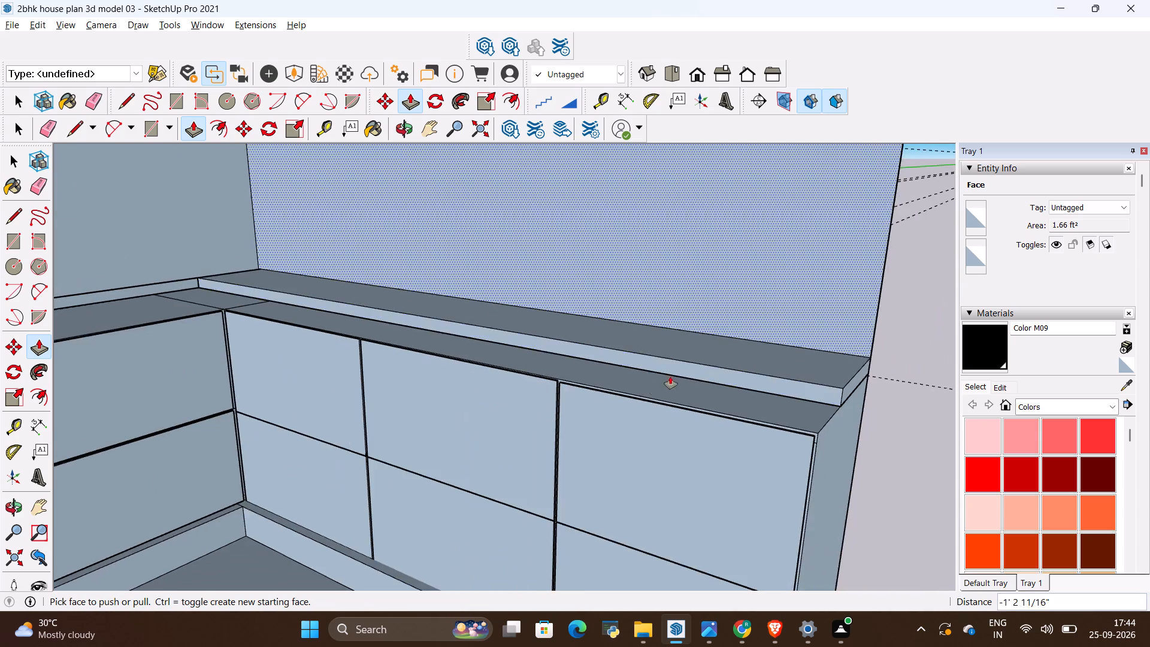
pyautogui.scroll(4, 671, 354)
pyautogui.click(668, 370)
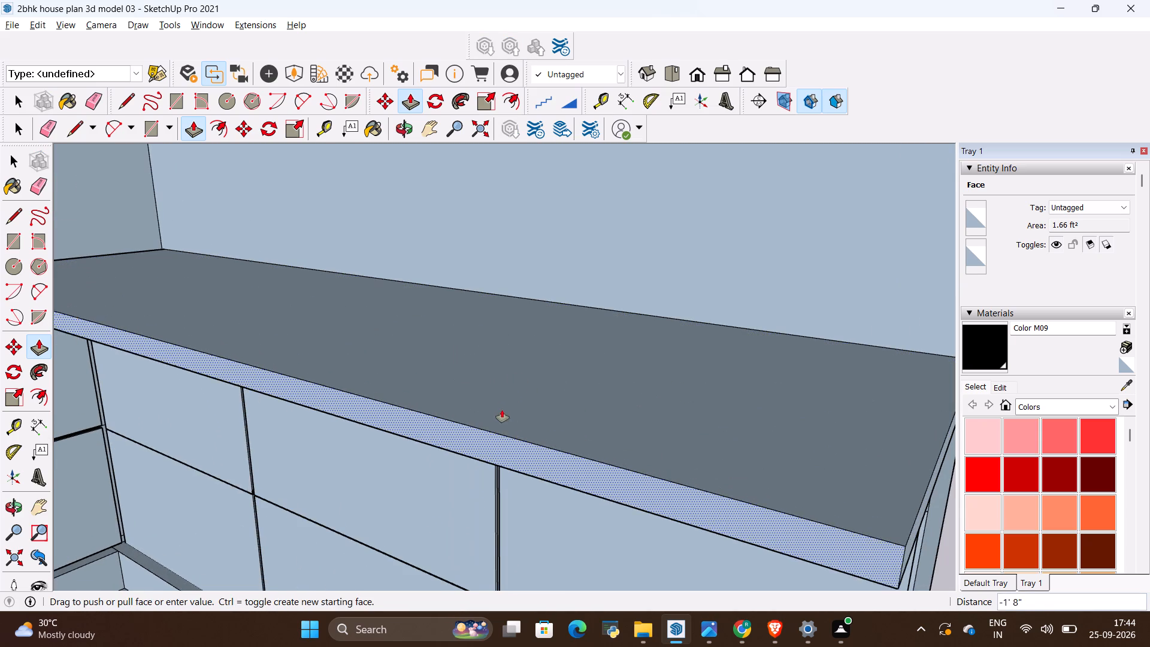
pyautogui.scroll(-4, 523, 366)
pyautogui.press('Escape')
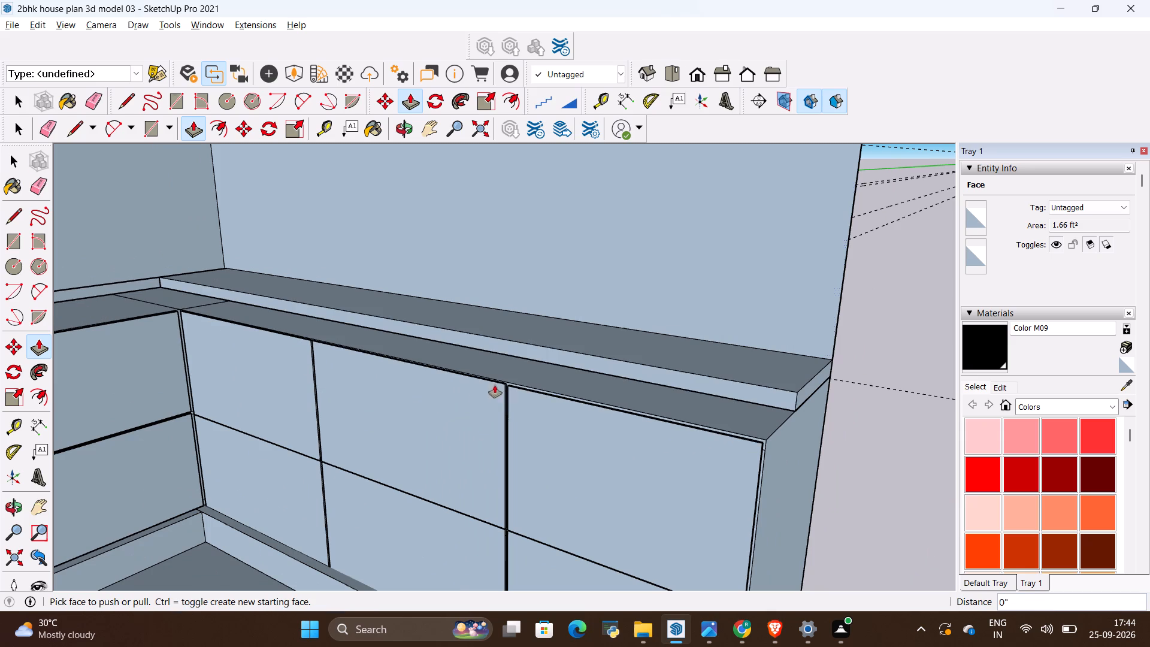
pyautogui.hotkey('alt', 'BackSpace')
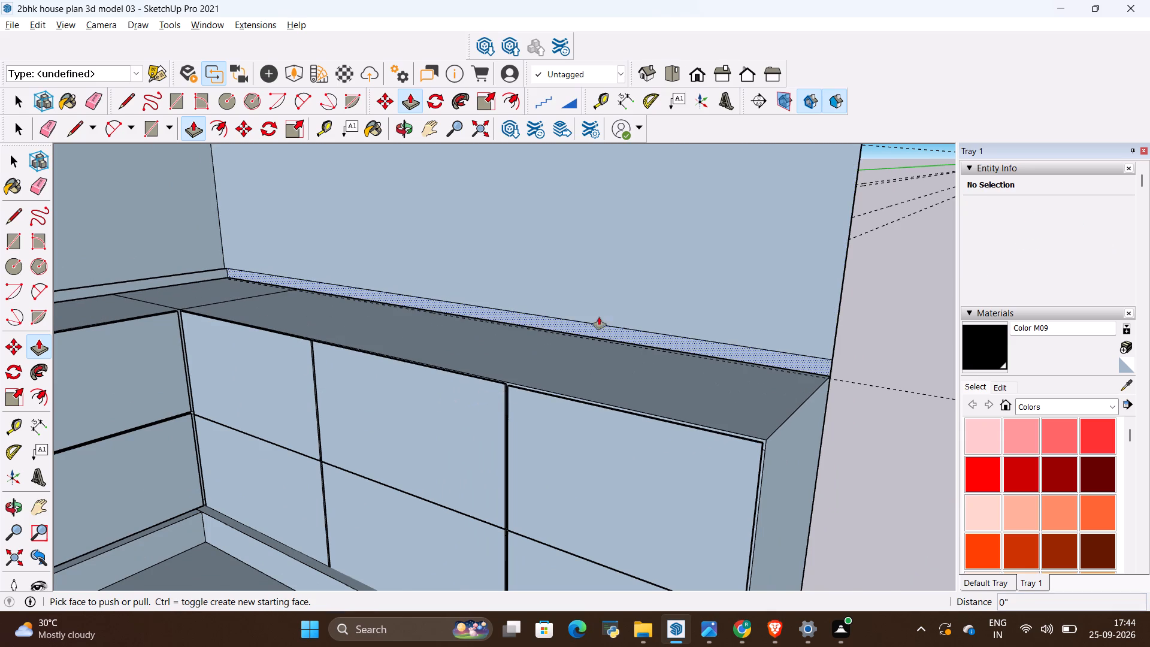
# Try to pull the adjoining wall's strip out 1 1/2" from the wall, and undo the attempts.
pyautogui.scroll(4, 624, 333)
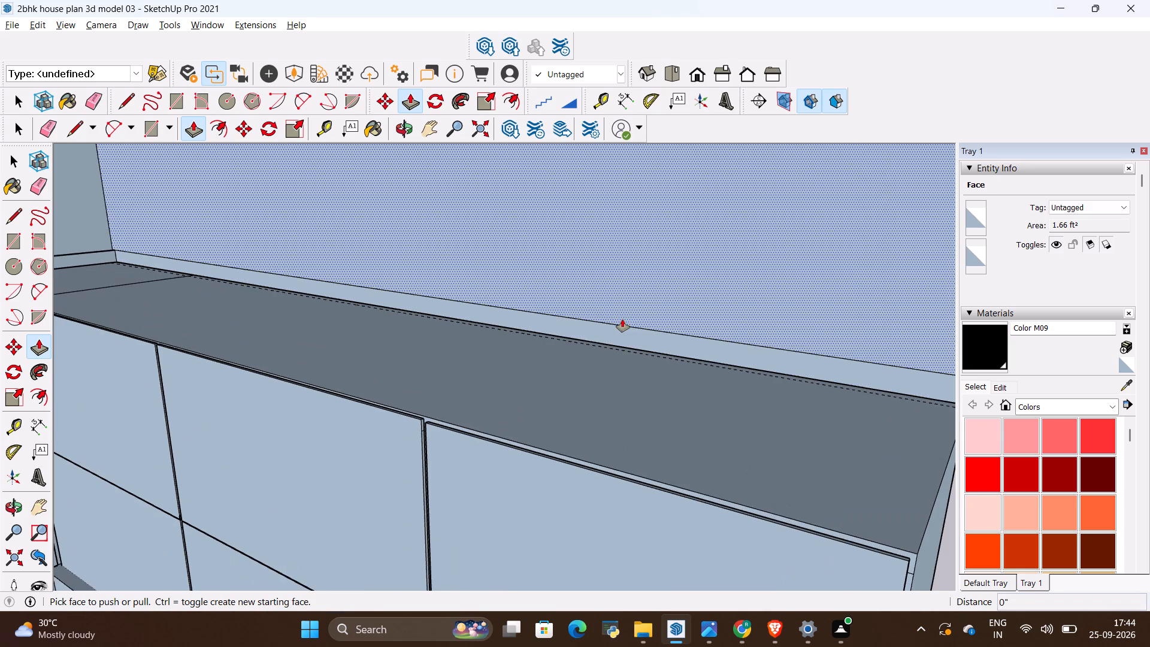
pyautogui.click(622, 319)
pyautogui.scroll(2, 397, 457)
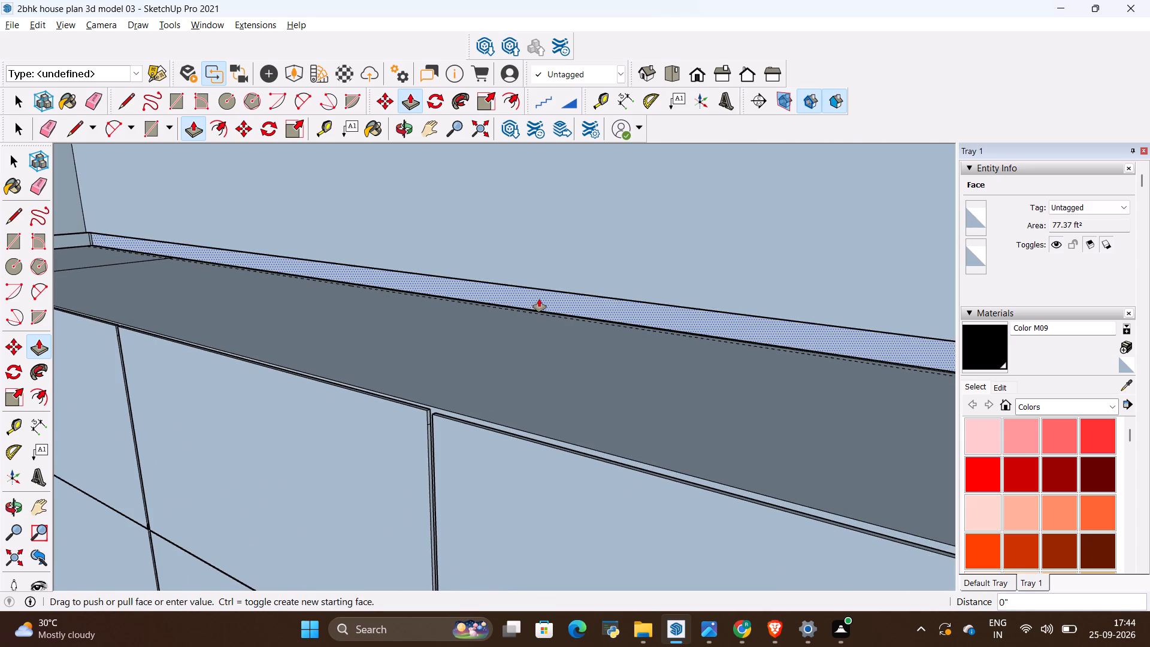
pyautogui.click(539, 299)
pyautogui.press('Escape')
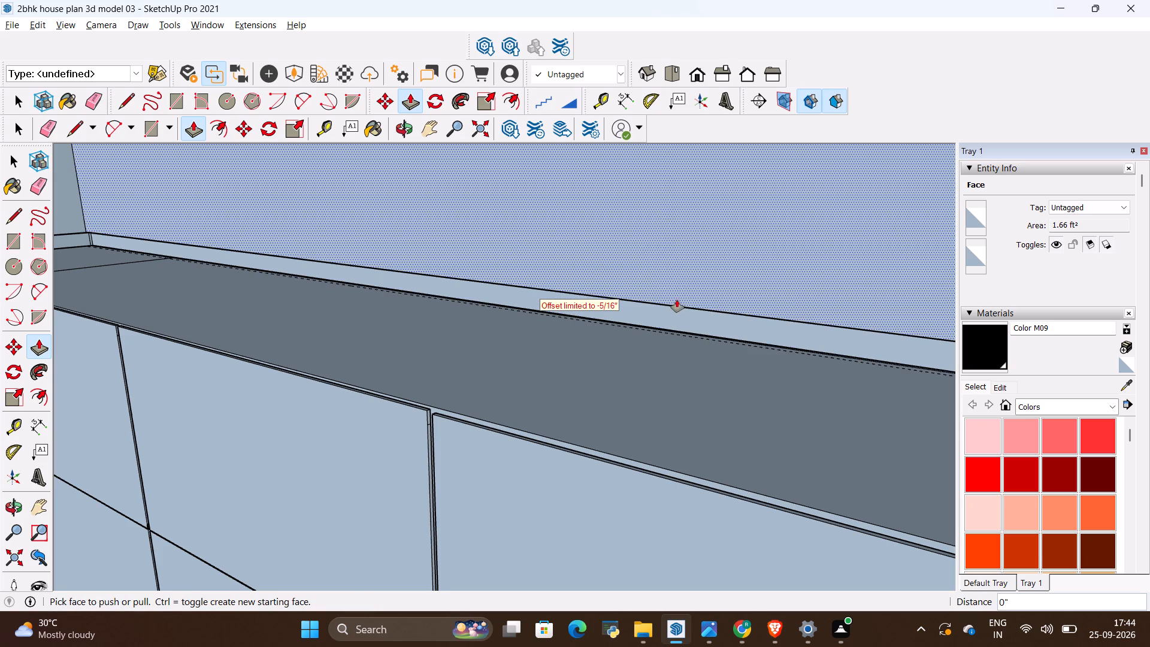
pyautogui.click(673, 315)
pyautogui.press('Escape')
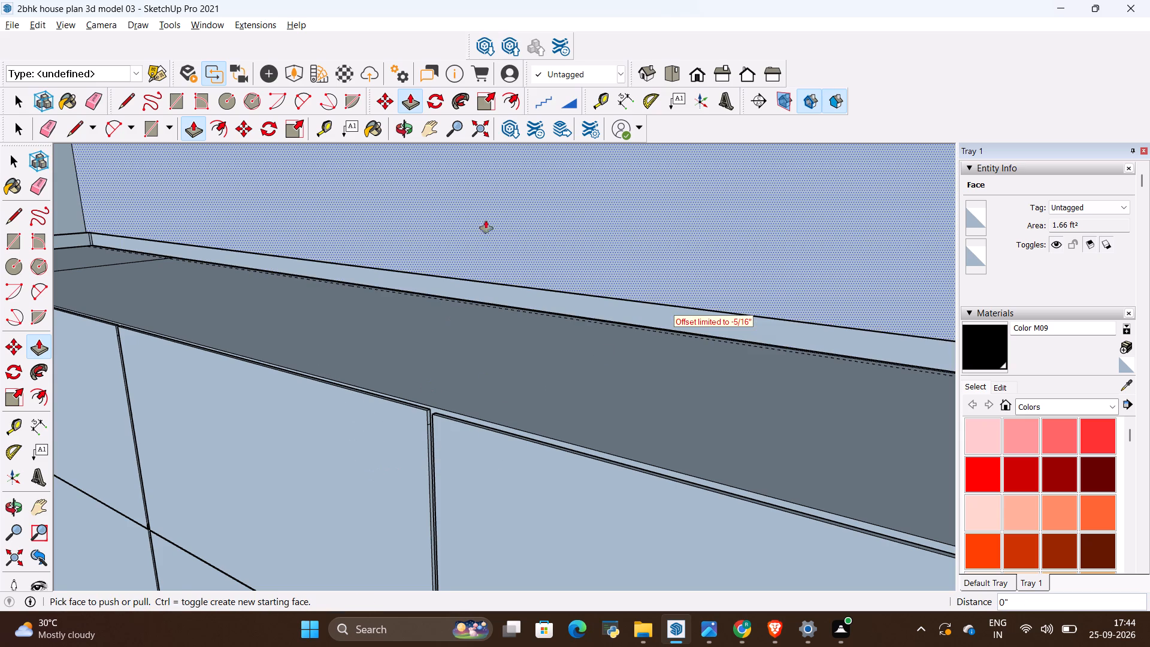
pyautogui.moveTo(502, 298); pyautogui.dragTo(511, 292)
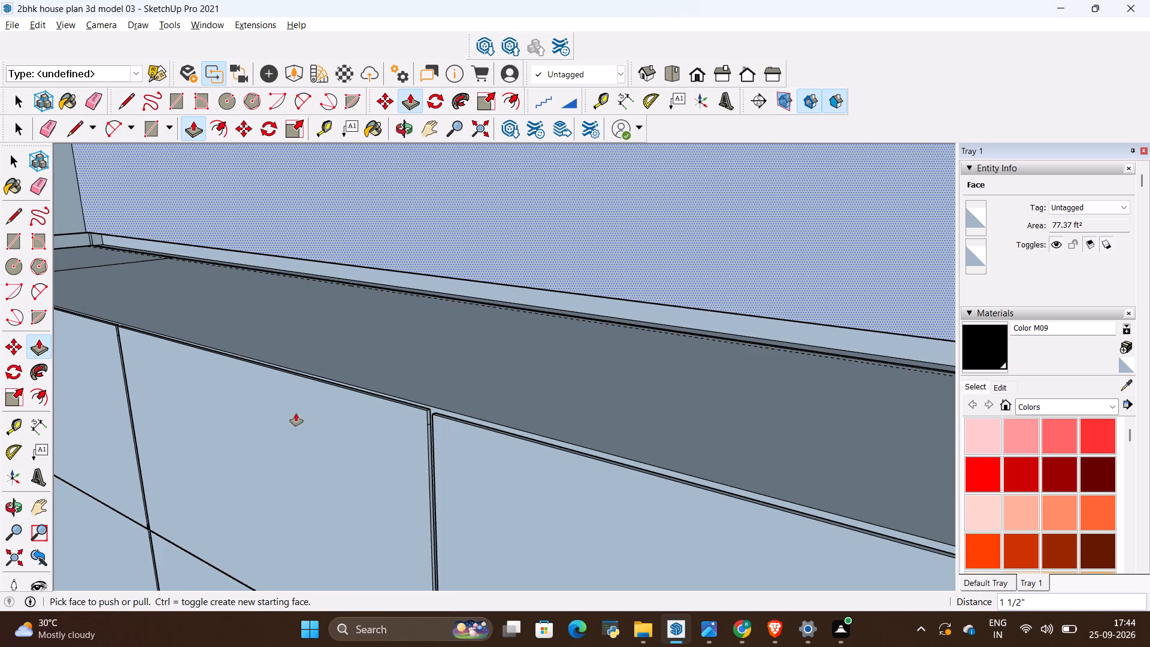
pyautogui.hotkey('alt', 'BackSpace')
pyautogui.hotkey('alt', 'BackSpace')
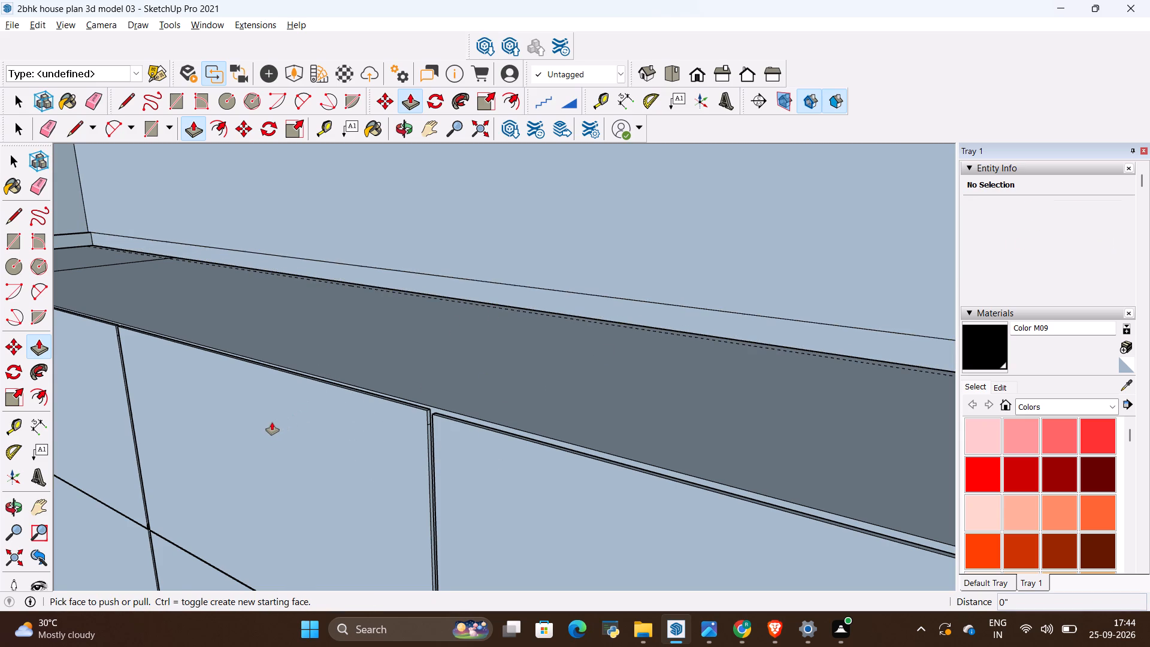
# Extrude the adjoining wall's strip about 2' 1/4" over the countertop, flush with the base cabinet fronts.
pyautogui.click(635, 313)
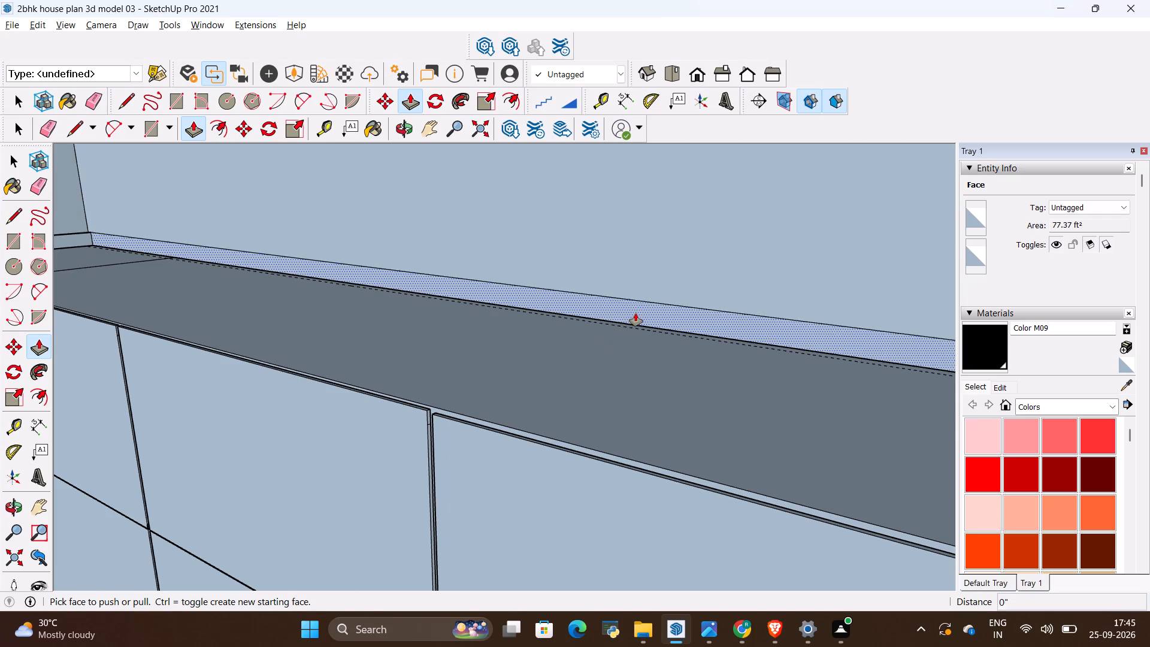
pyautogui.click(387, 460)
pyautogui.click(452, 407)
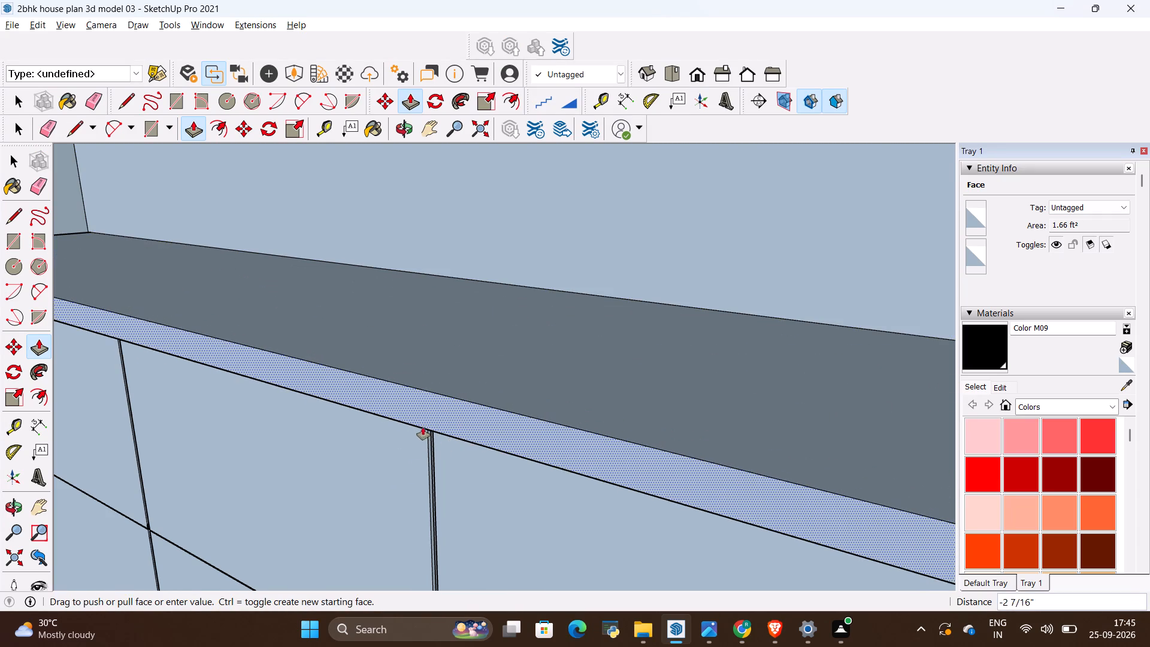
pyautogui.moveTo(422, 428); pyautogui.dragTo(483, 338, button='middle')
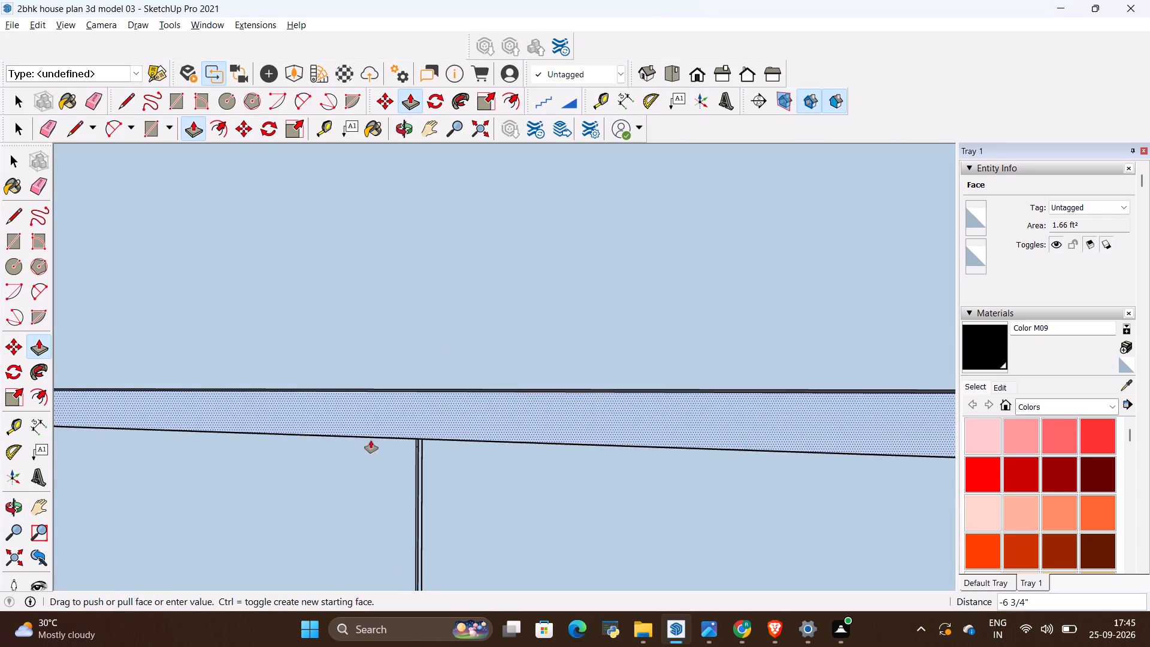
pyautogui.scroll(-5, 374, 448)
pyautogui.moveTo(372, 440); pyautogui.dragTo(246, 388, button='middle')
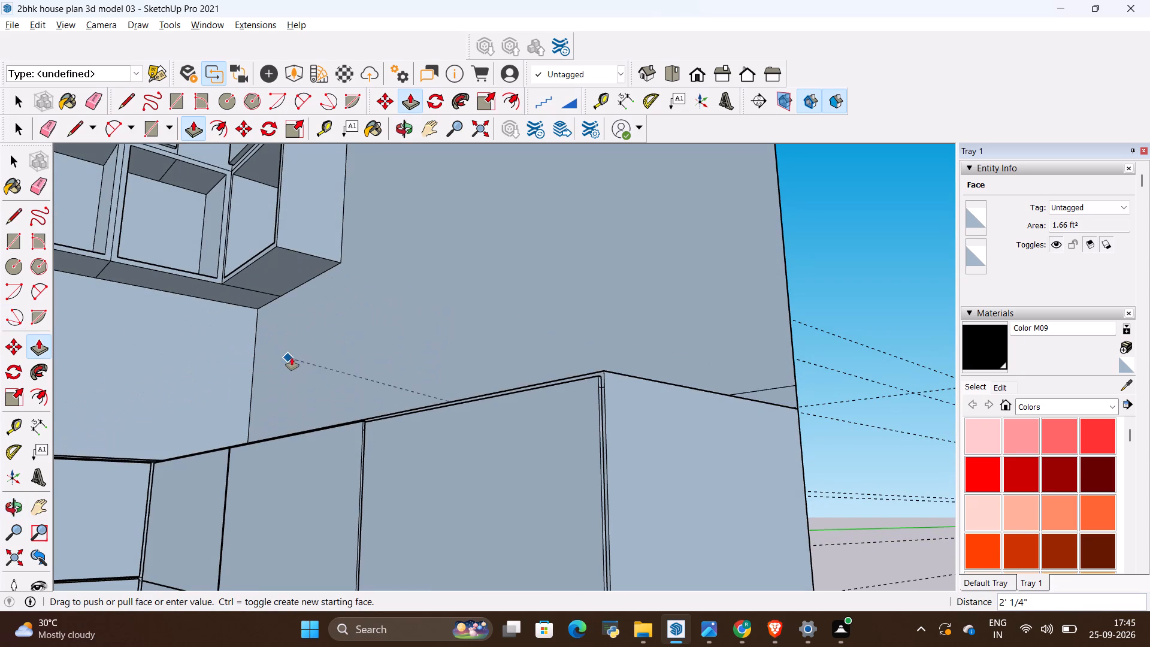
pyautogui.click(428, 409)
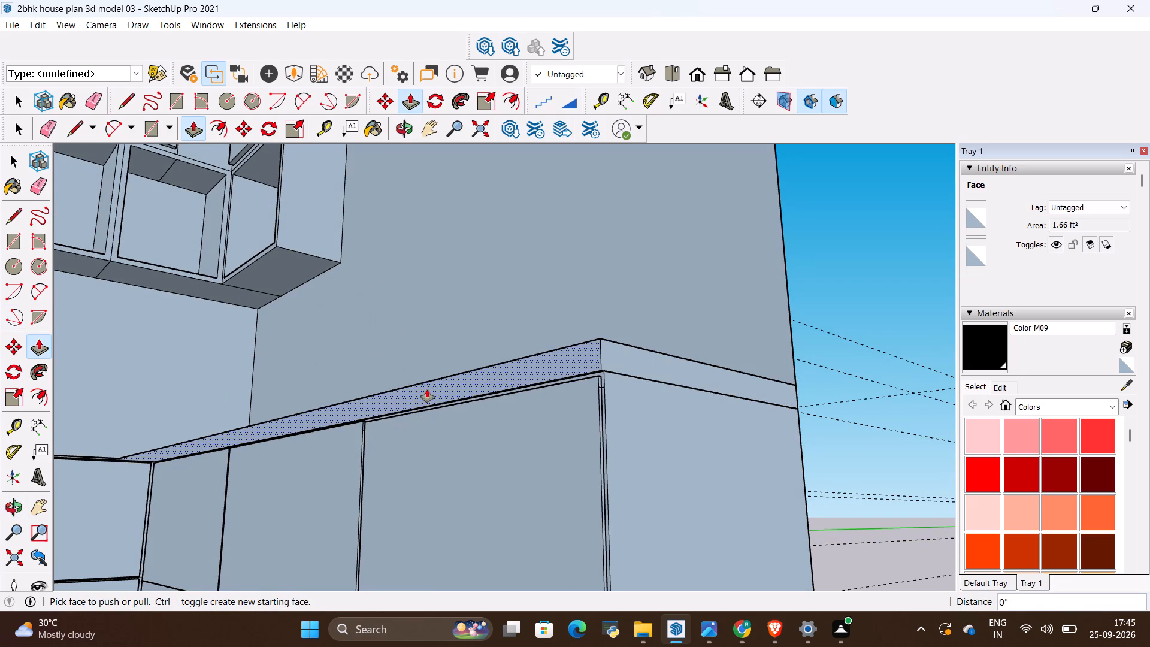
# Pull the adjoining wall slab's front face 3" beyond the base cabinet fronts.
pyautogui.click(427, 389)
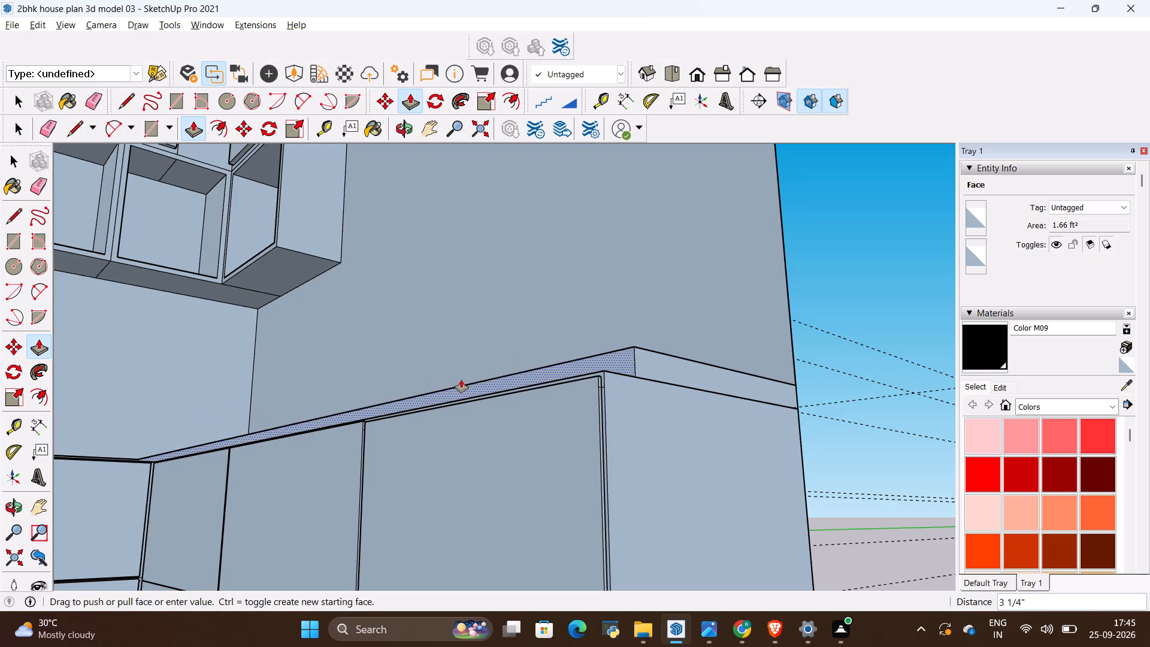
pyautogui.press('BackSpace')
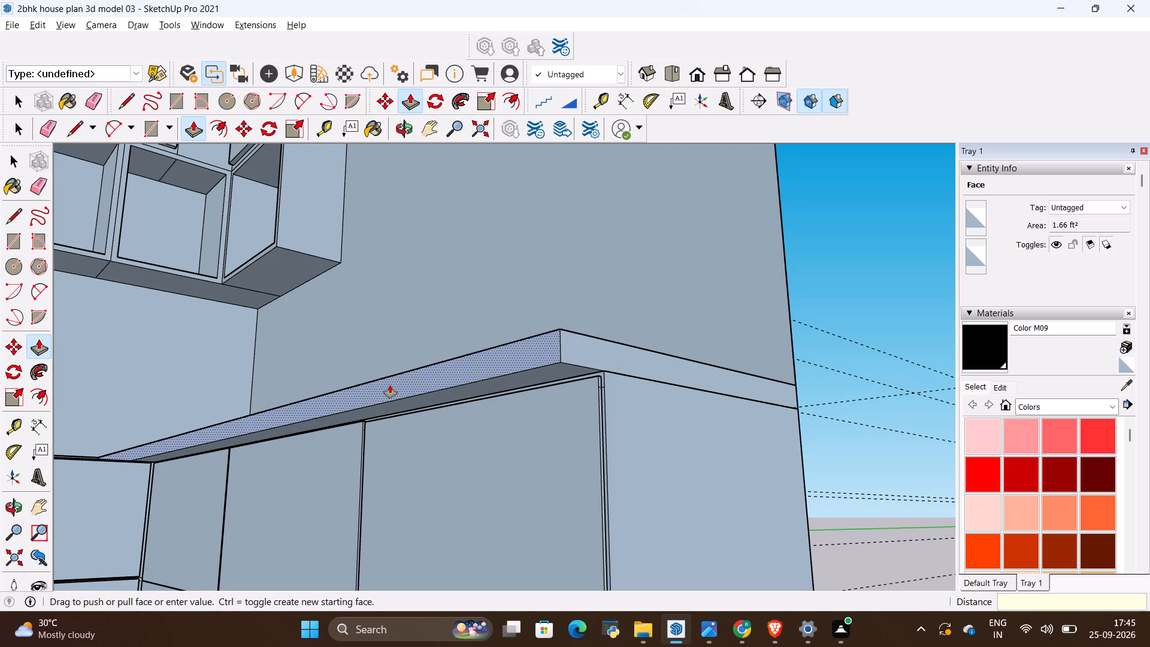
pyautogui.write('3"')
pyautogui.press('Return')
# Push the adjoining wall slab's front face back 1" toward the wall.
pyautogui.scroll(-5, 416, 385)
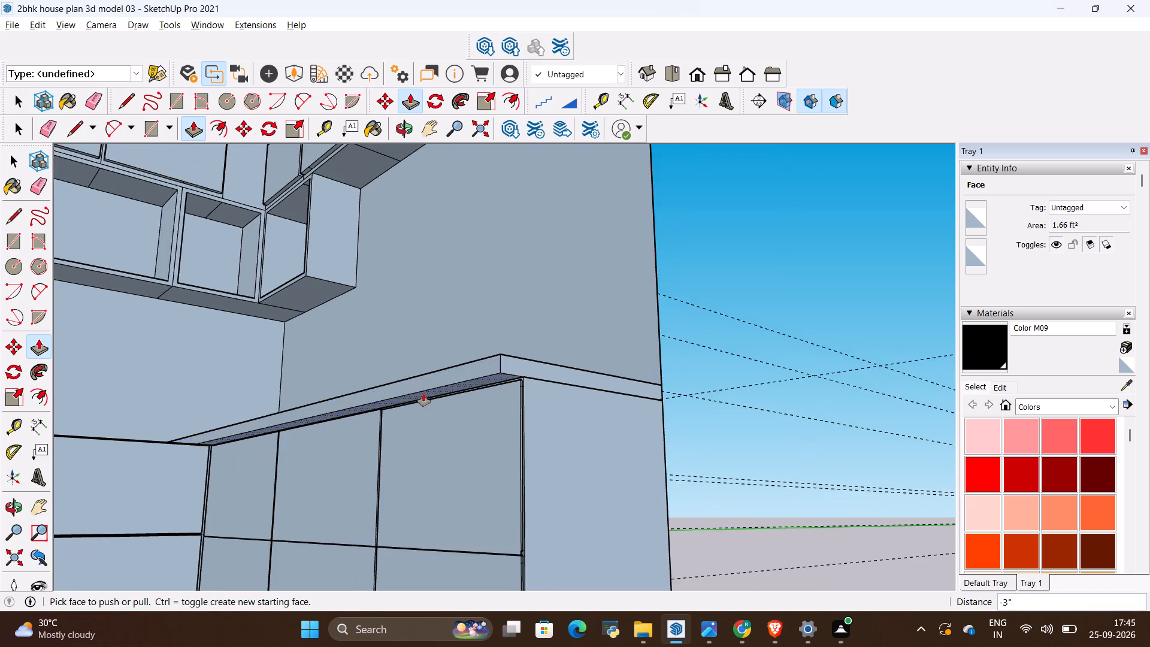
pyautogui.moveTo(423, 394); pyautogui.dragTo(529, 525, button='middle')
pyautogui.scroll(-4, 467, 435)
pyautogui.scroll(4, 387, 537)
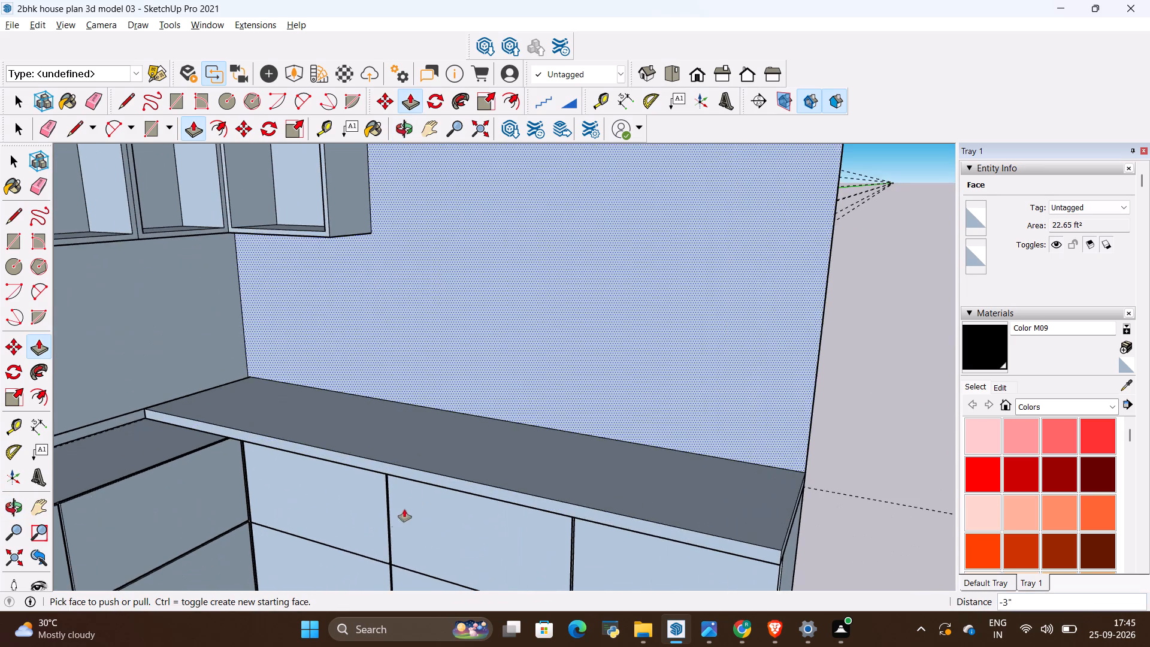
pyautogui.scroll(6, 426, 518)
pyautogui.click(478, 453)
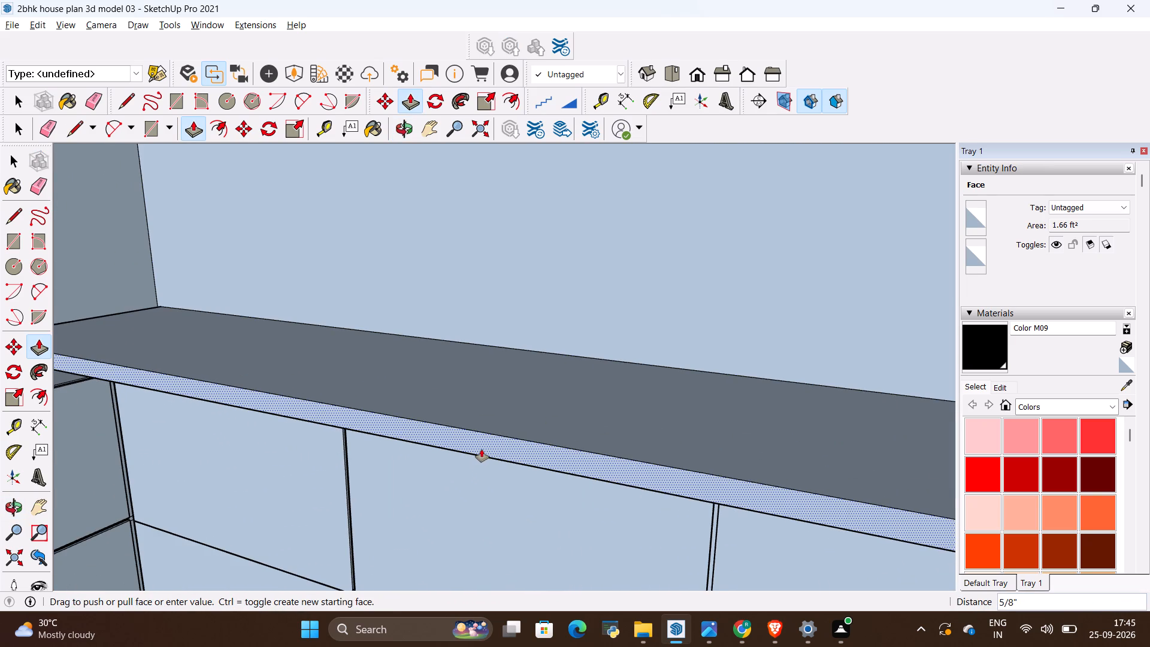
pyautogui.press('BackSpace')
pyautogui.write('1"')
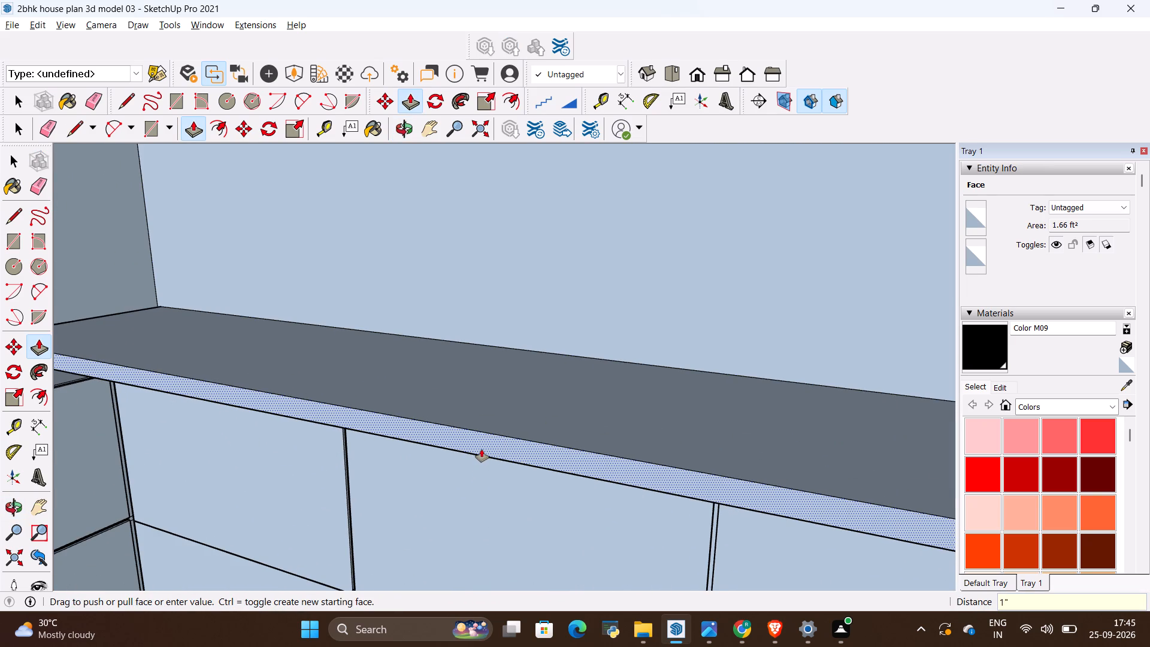
pyautogui.press('Return')
# Extrude the long wall's strip about 1' 11 3/8" over the countertop to the base cabinet fronts.
pyautogui.scroll(-5, 515, 420)
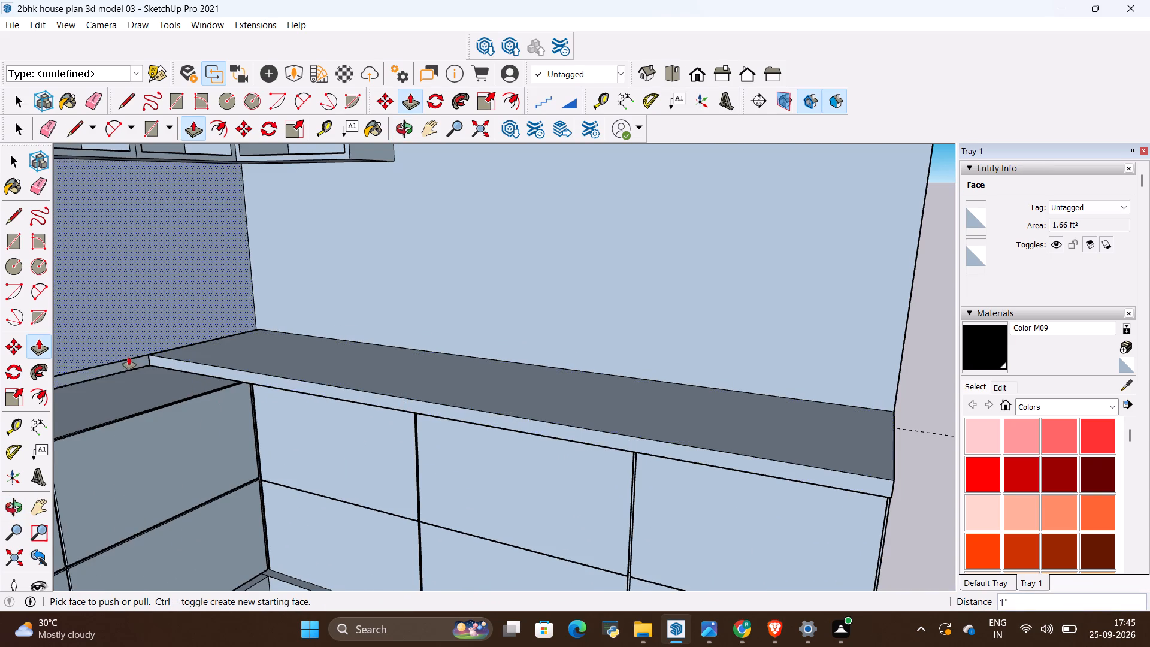
pyautogui.scroll(6, 128, 358)
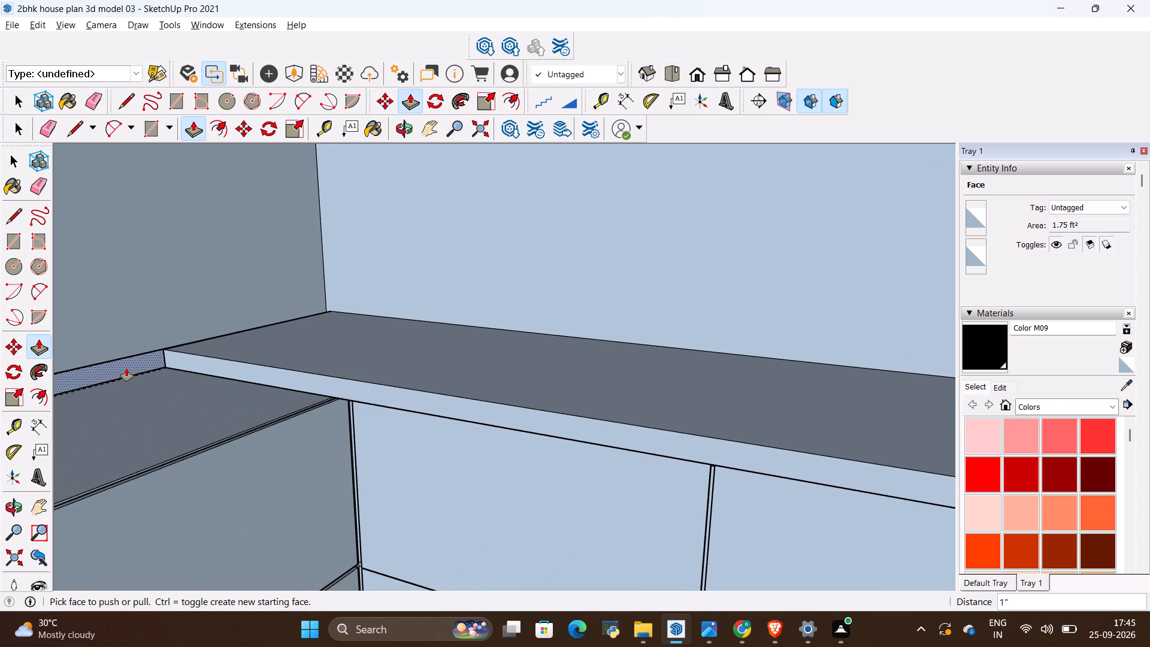
pyautogui.click(126, 368)
pyautogui.scroll(10, 244, 434)
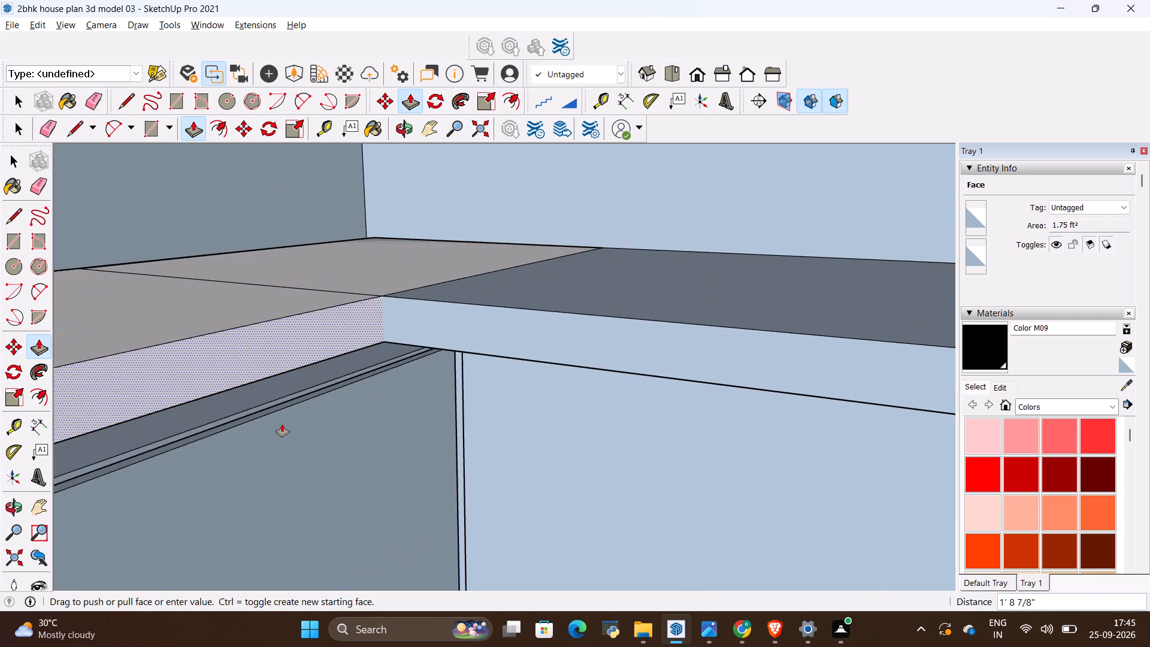
pyautogui.scroll(13, 282, 424)
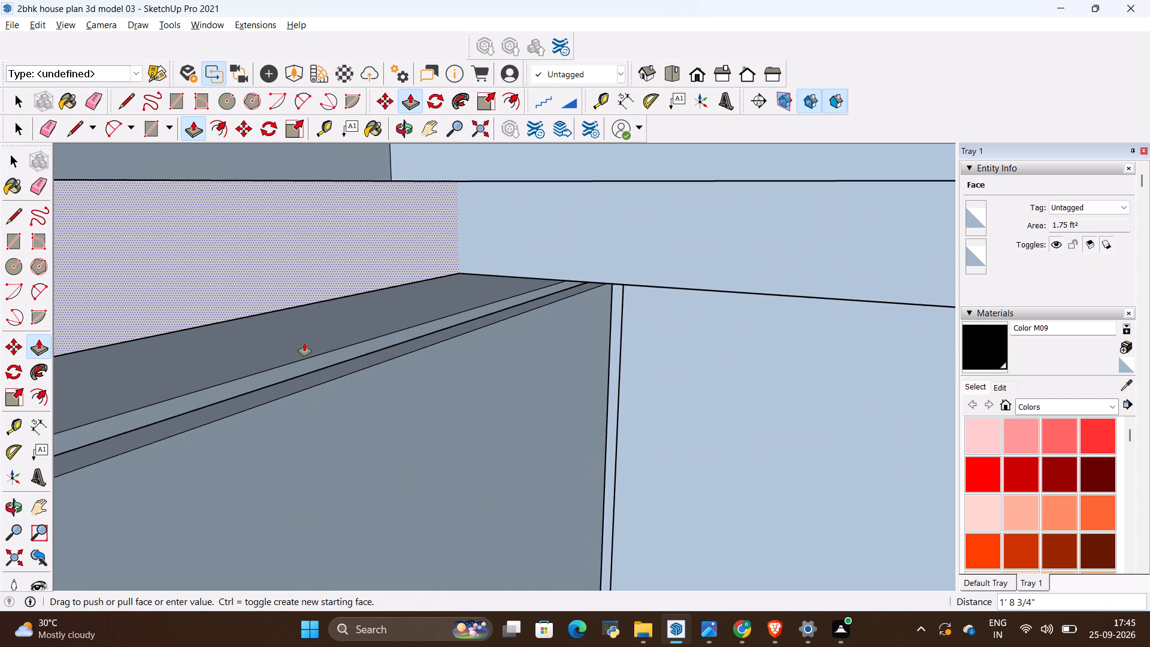
pyautogui.moveTo(304, 340); pyautogui.dragTo(269, 359, button='middle')
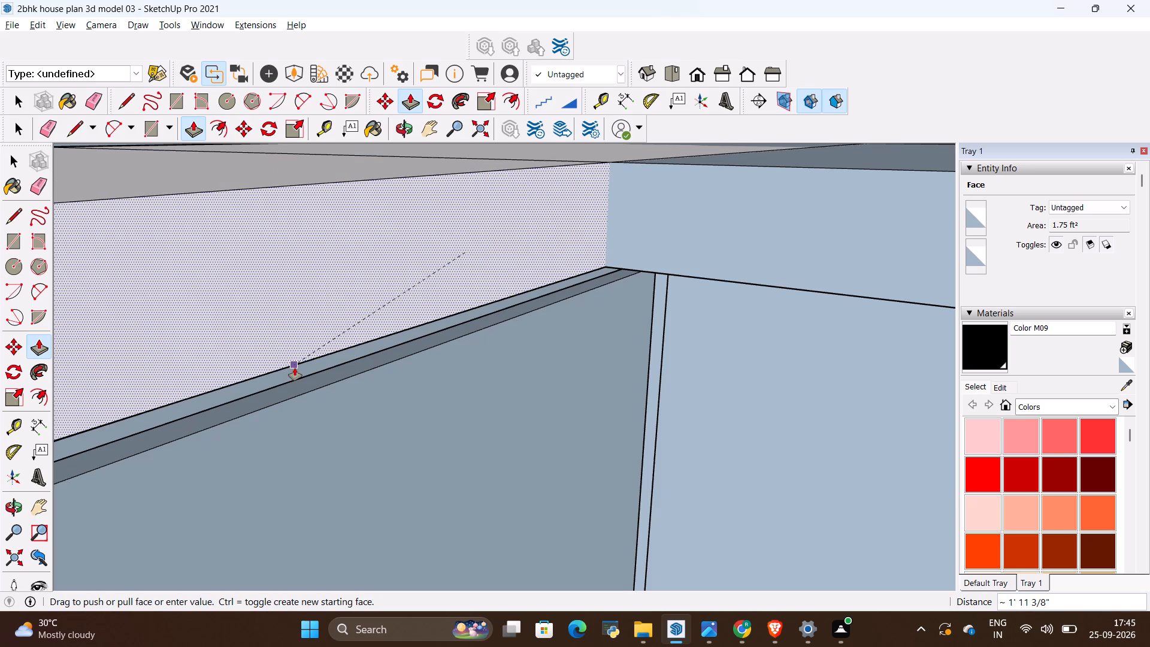
pyautogui.click(295, 368)
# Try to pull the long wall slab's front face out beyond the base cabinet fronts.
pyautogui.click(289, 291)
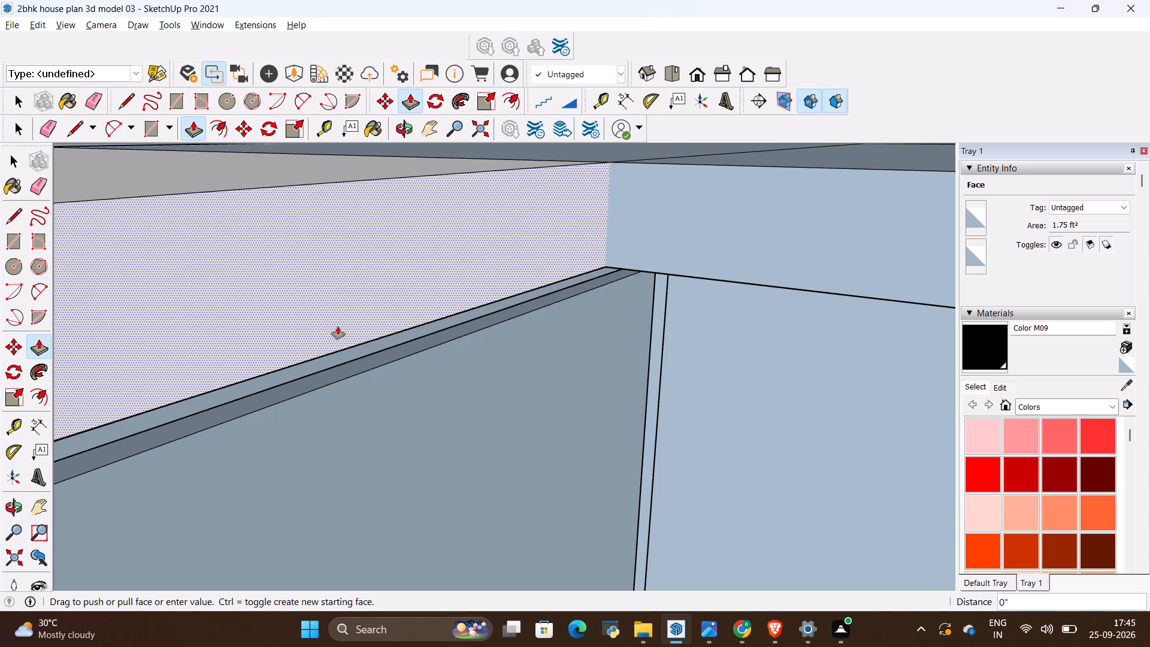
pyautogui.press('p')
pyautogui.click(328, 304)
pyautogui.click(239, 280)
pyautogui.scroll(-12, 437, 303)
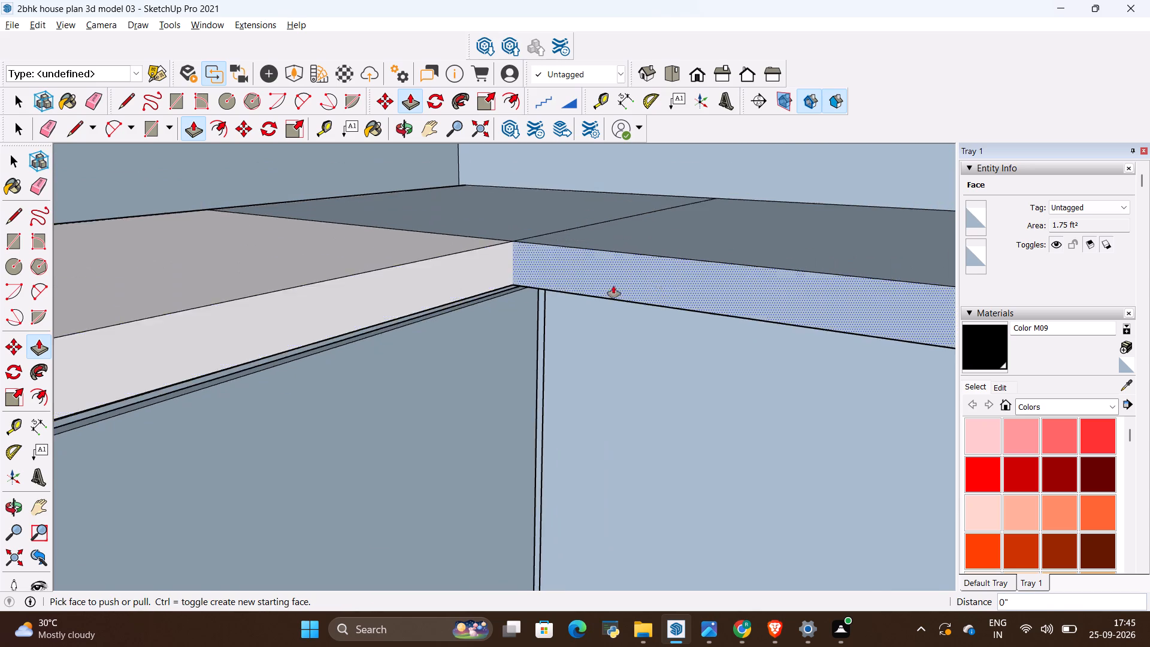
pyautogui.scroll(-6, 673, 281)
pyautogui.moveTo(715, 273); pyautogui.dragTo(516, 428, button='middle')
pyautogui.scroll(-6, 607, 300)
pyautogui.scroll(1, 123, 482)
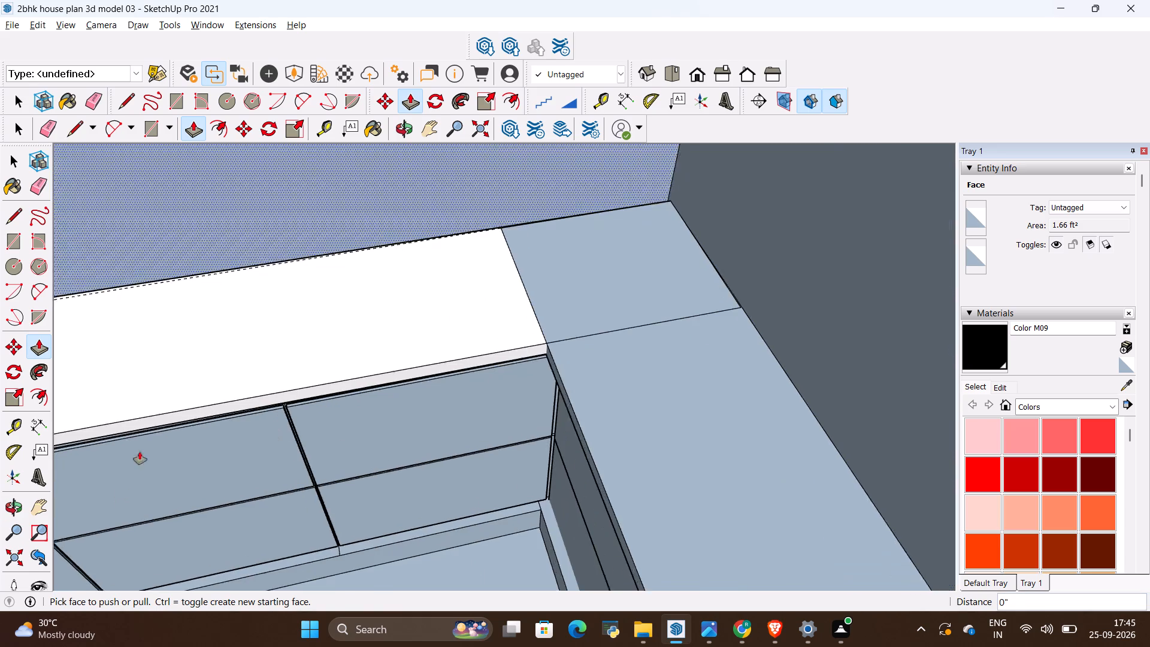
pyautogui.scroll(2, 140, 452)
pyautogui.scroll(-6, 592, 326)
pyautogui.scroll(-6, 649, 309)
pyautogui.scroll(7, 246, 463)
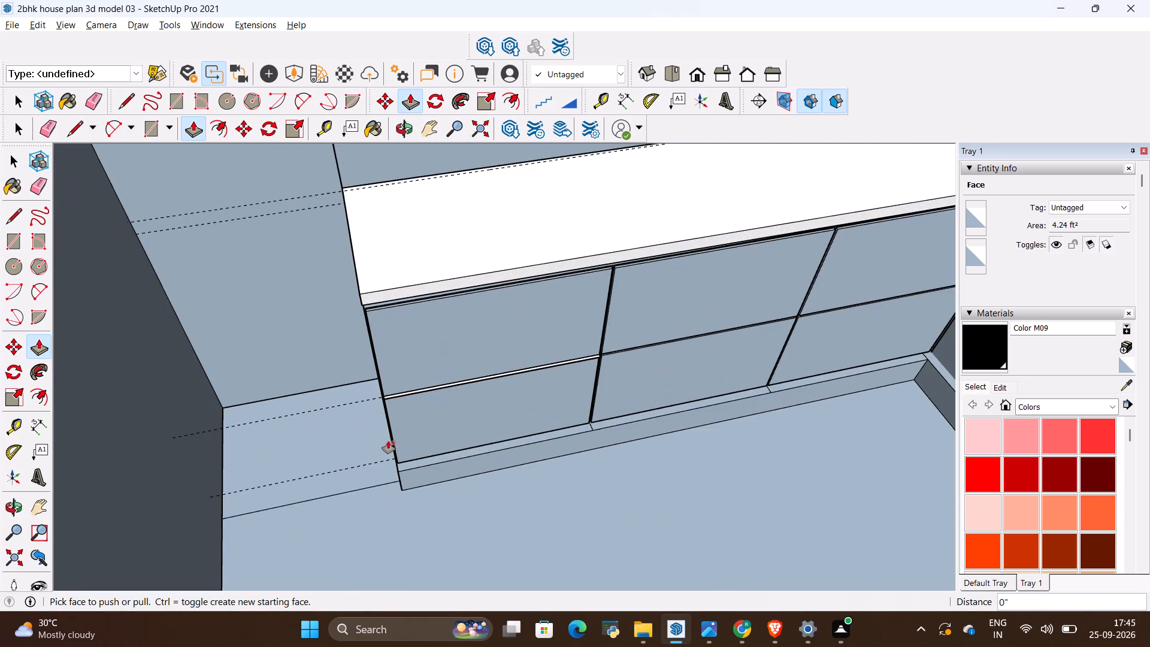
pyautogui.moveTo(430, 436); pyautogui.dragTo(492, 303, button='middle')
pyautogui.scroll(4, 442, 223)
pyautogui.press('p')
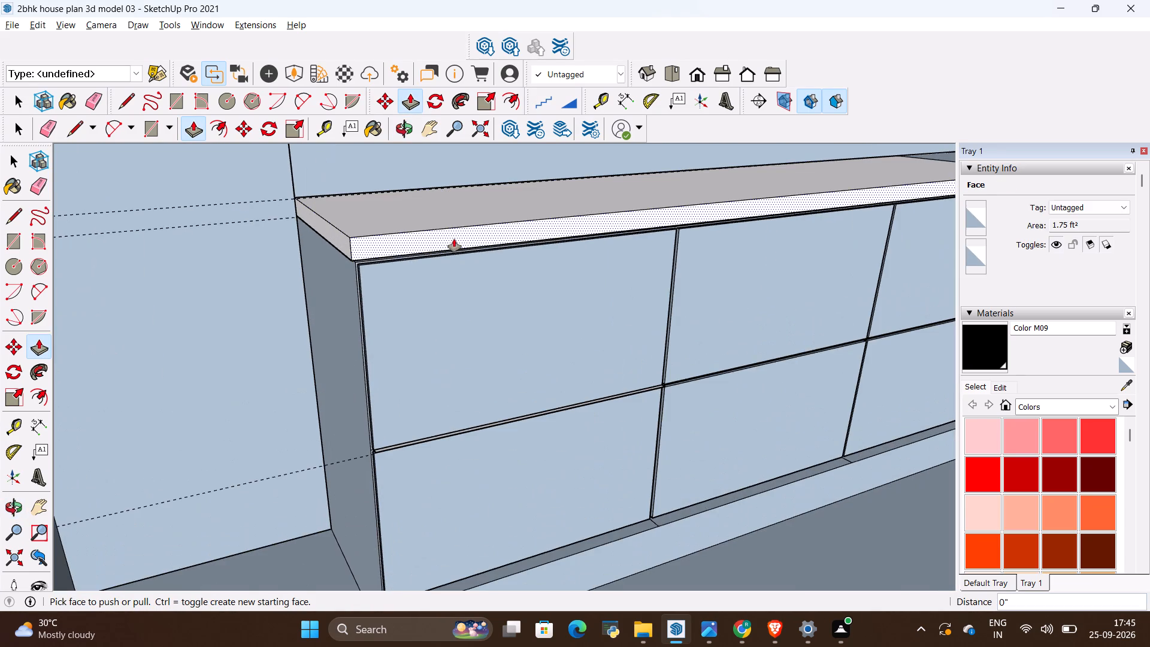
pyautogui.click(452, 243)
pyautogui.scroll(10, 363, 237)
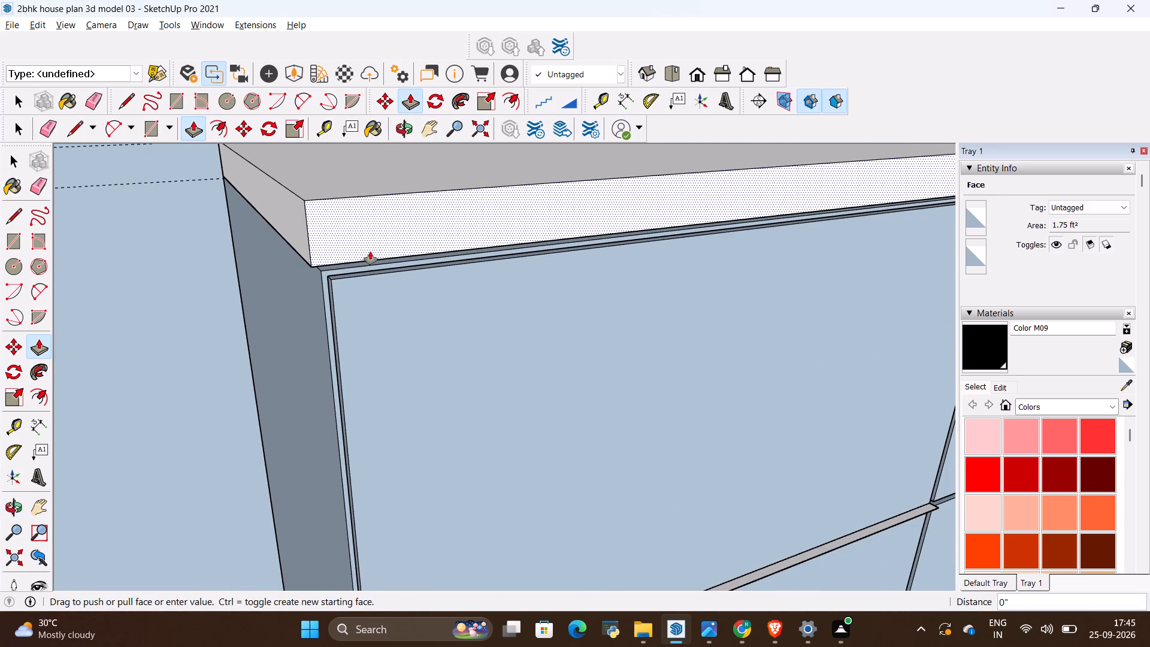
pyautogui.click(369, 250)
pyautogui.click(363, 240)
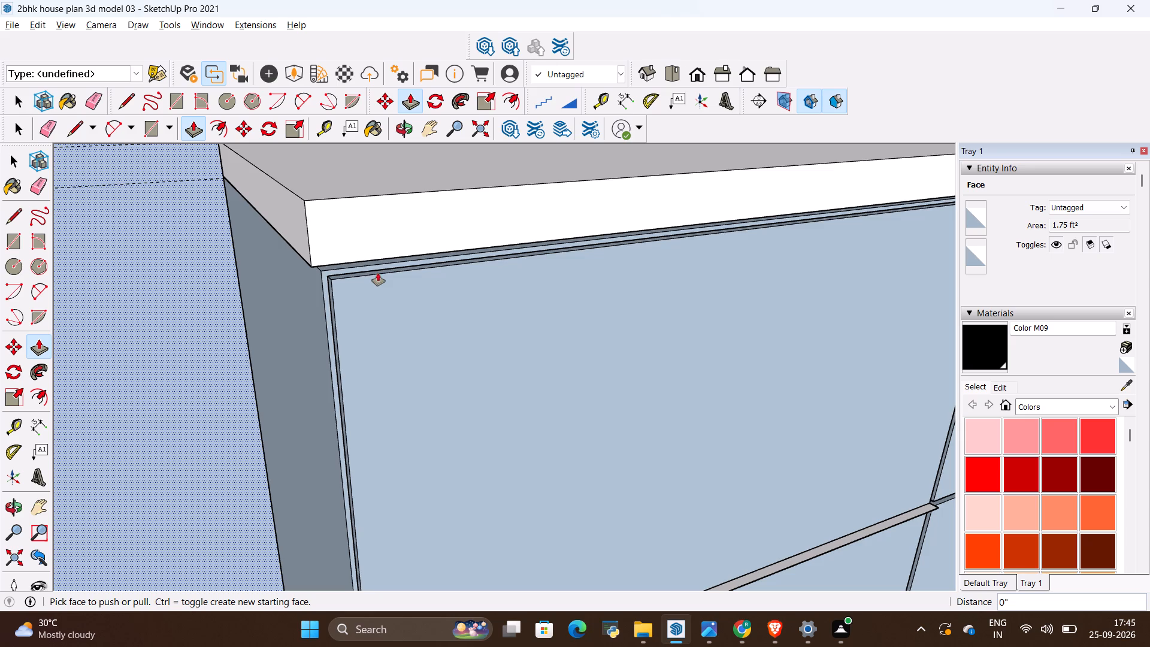
# Undo the long wall slab's extrusion back to the flat strip on the wall.
pyautogui.press('Escape')
pyautogui.hotkey('alt', 'BackSpace')
pyautogui.hotkey('alt', 'BackSpace')
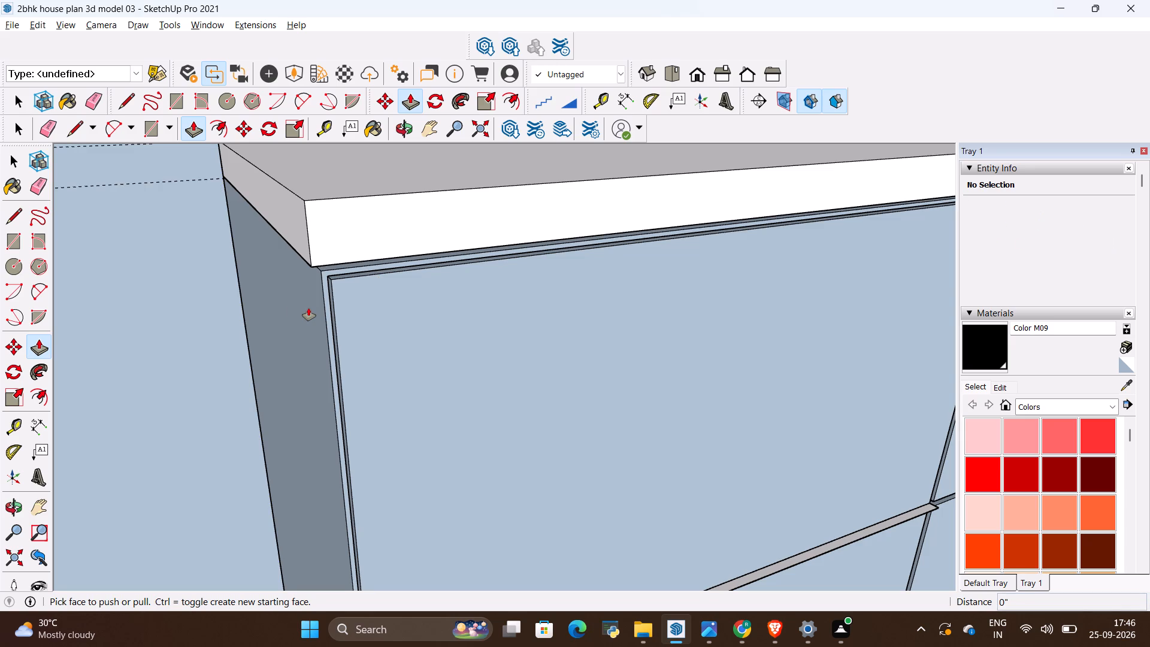
pyautogui.hotkey('alt', 'BackSpace')
pyautogui.hotkey('alt', 'BackSpace')
# Extrude the long wall's strip 2' 2" over the base cabinets to form the overhanging countertop slab.
pyautogui.scroll(-5, 243, 394)
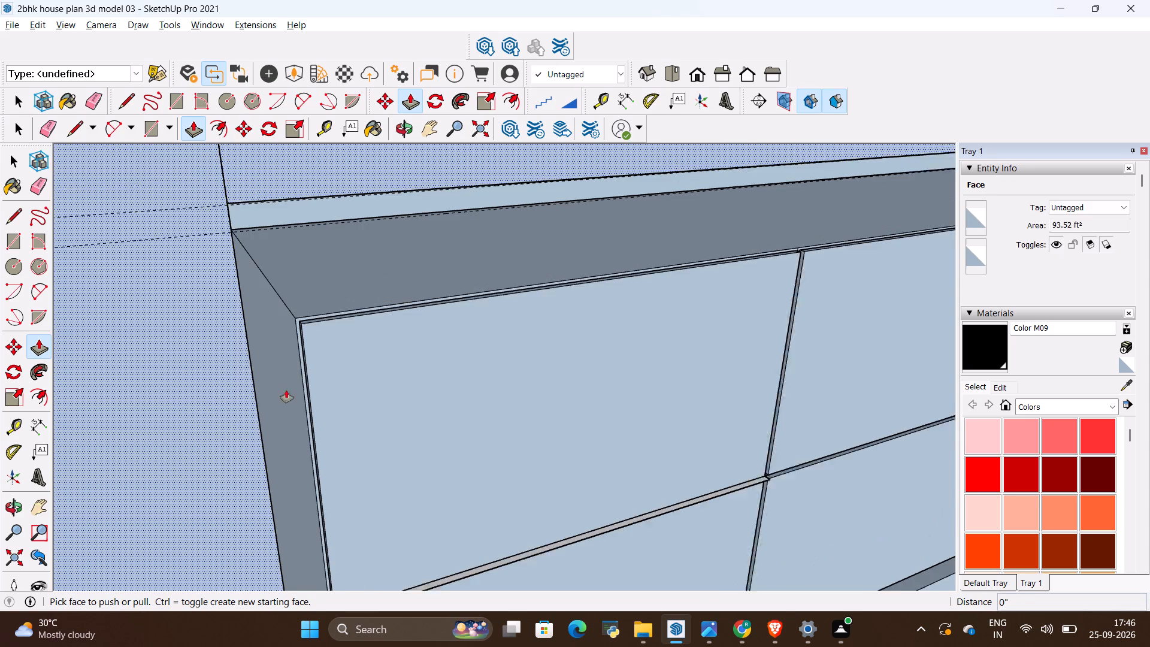
pyautogui.click(277, 229)
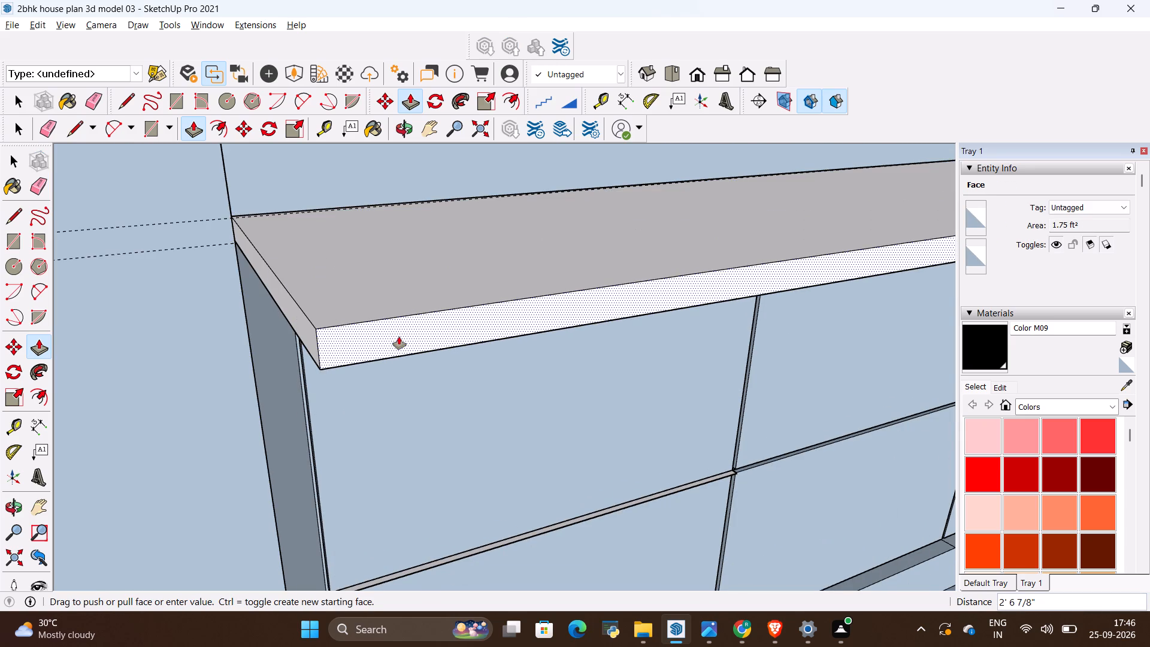
pyautogui.press('BackSpace')
pyautogui.write('2\'2"')
pyautogui.press('Return')
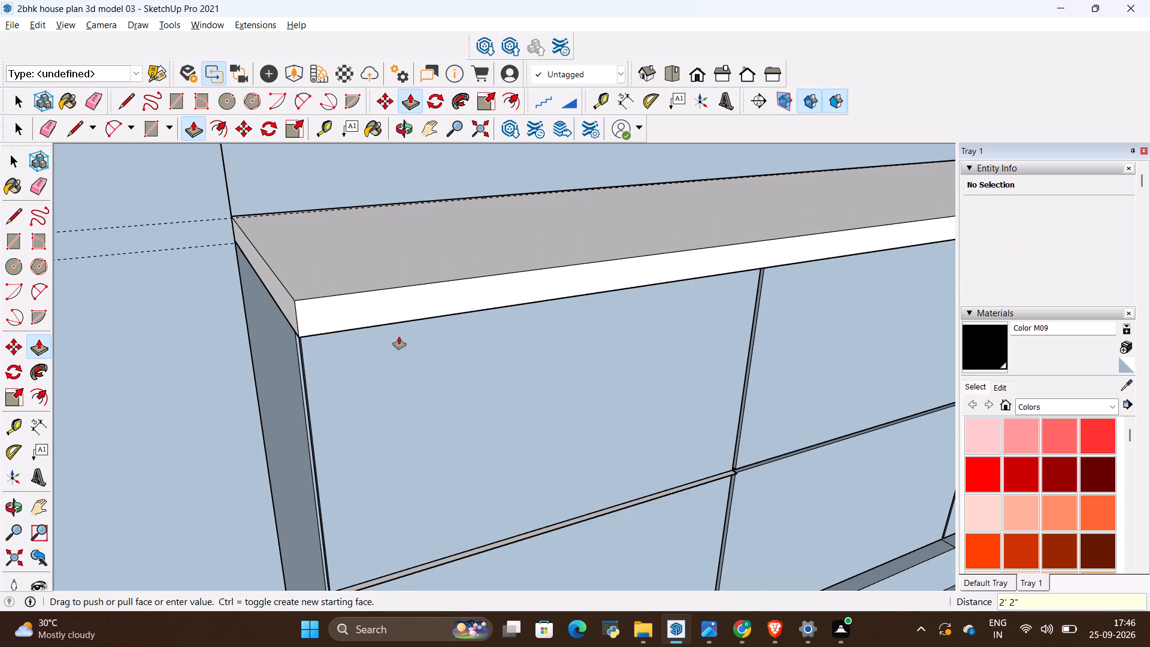
# Examine the long wall slab's overhang and how it meets the adjoining wall's countertop.
pyautogui.scroll(-4, 328, 354)
pyautogui.moveTo(383, 387); pyautogui.dragTo(153, 226, button='middle')
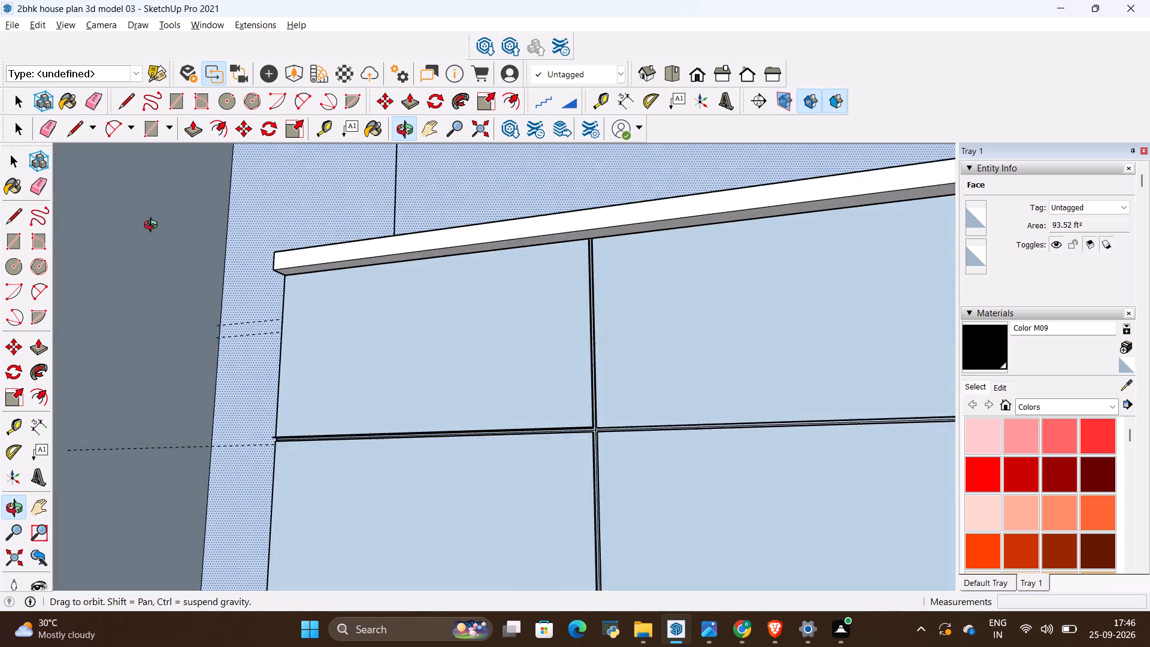
pyautogui.moveTo(153, 226); pyautogui.dragTo(481, 383, button='middle')
pyautogui.scroll(-5, 460, 362)
pyautogui.scroll(5, 247, 372)
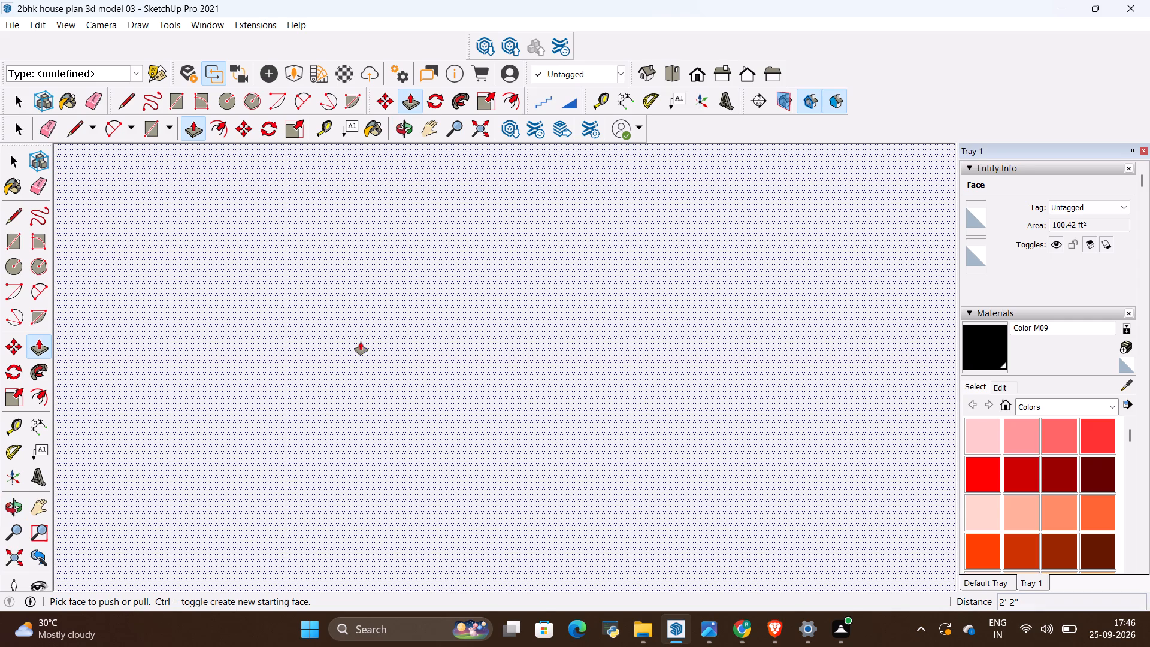
pyautogui.scroll(6, 361, 342)
pyautogui.moveTo(402, 355); pyautogui.dragTo(396, 398, button='middle')
pyautogui.keyDown('shift'); pyautogui.moveTo(546, 329); pyautogui.dragTo(389, 554, button='middle'); pyautogui.keyUp('shift')
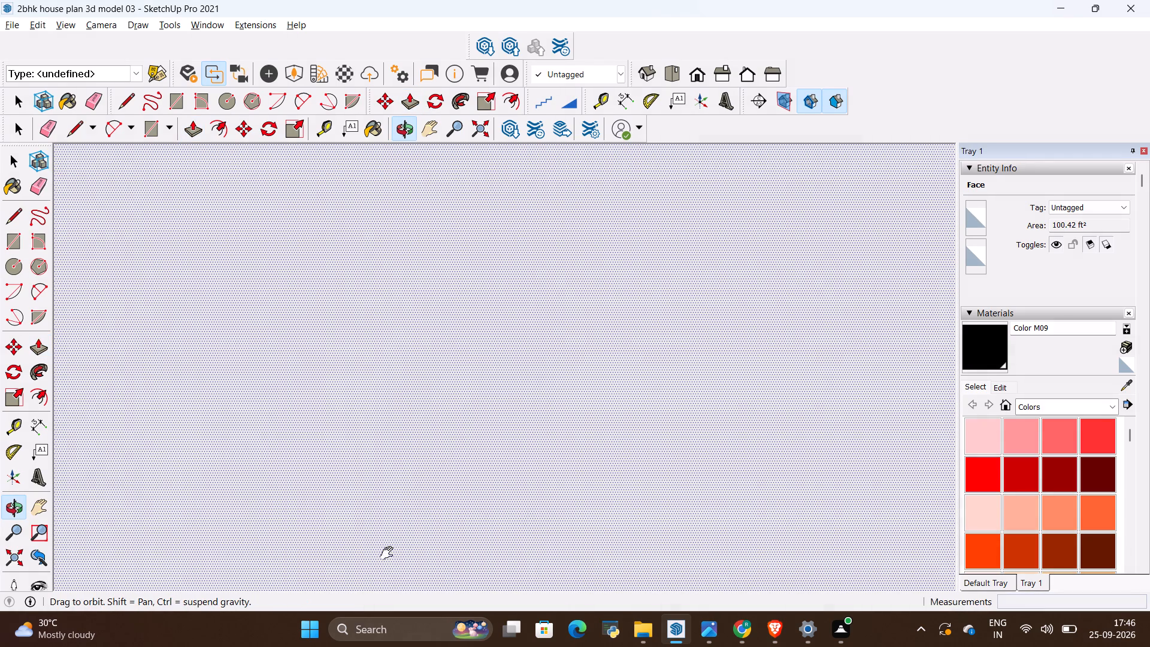
pyautogui.keyDown('shift'); pyautogui.moveTo(389, 554); pyautogui.dragTo(382, 565, button='middle'); pyautogui.keyUp('shift')
pyautogui.scroll(-6, 526, 88)
pyautogui.scroll(-19, 626, 271)
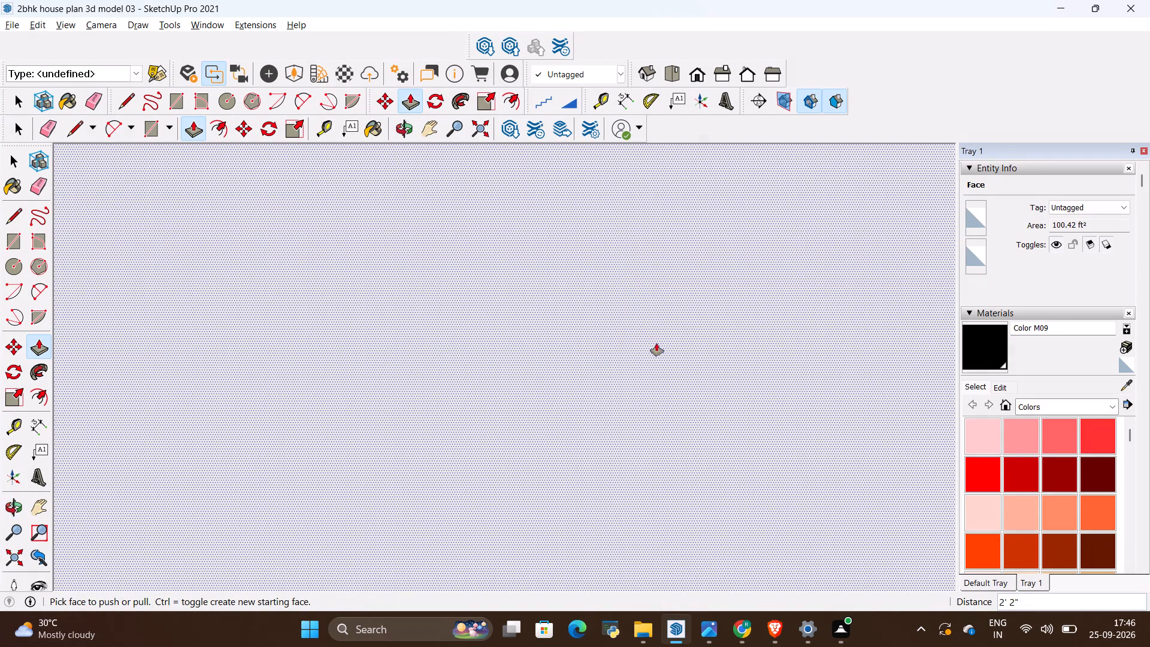
pyautogui.scroll(-16, 656, 349)
pyautogui.scroll(-11, 667, 326)
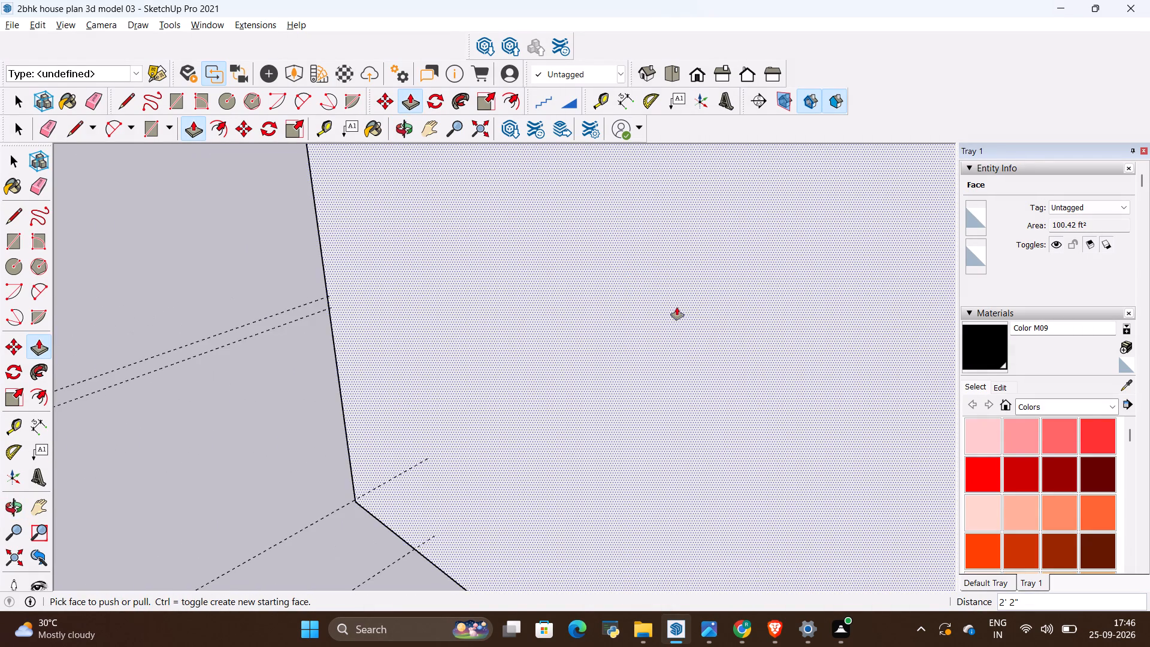
pyautogui.scroll(-20, 682, 293)
pyautogui.scroll(-4, 682, 293)
pyautogui.moveTo(791, 273); pyautogui.dragTo(559, 307, button='middle')
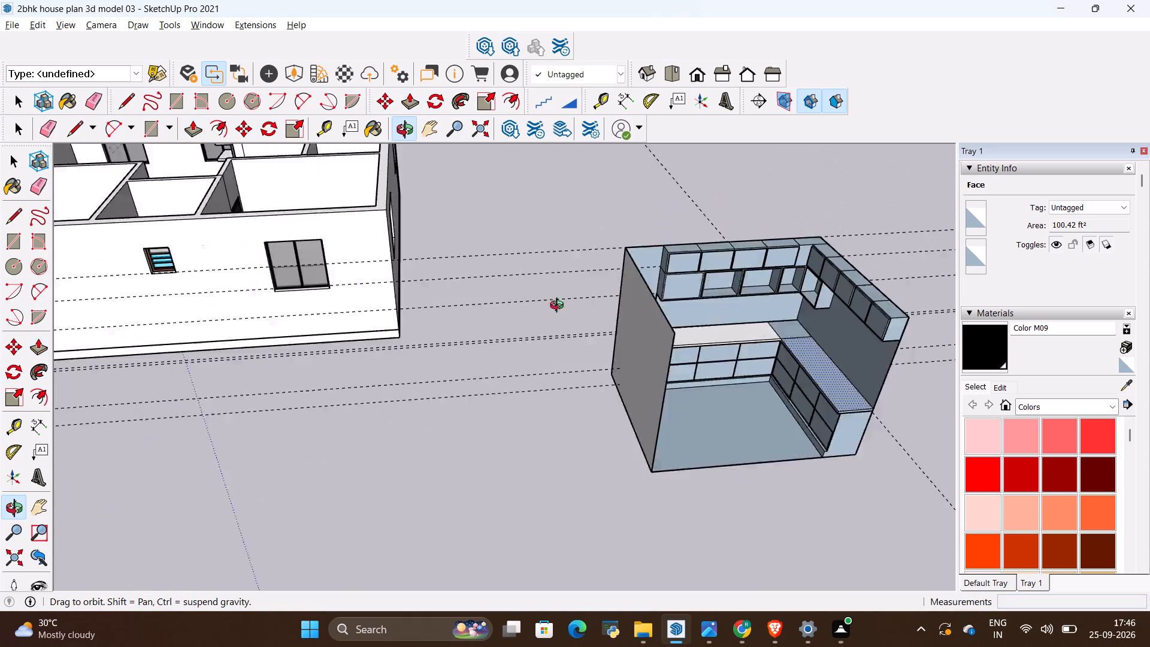
pyautogui.moveTo(559, 307); pyautogui.dragTo(503, 310, button='middle')
pyautogui.scroll(15, 750, 362)
pyautogui.scroll(-4, 385, 368)
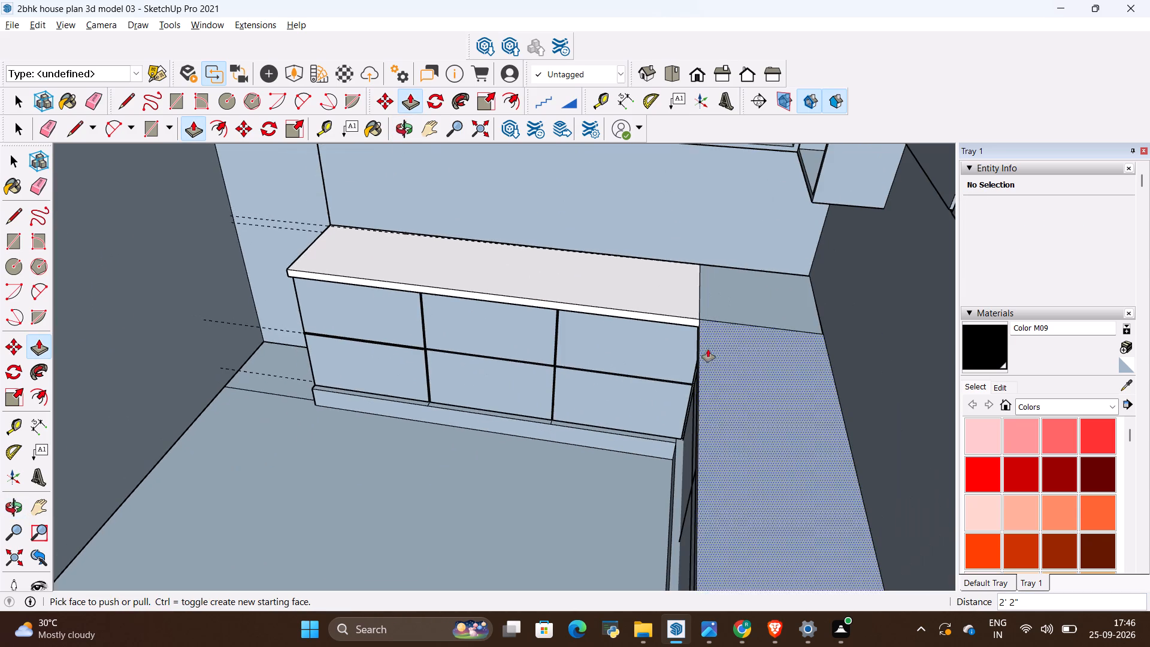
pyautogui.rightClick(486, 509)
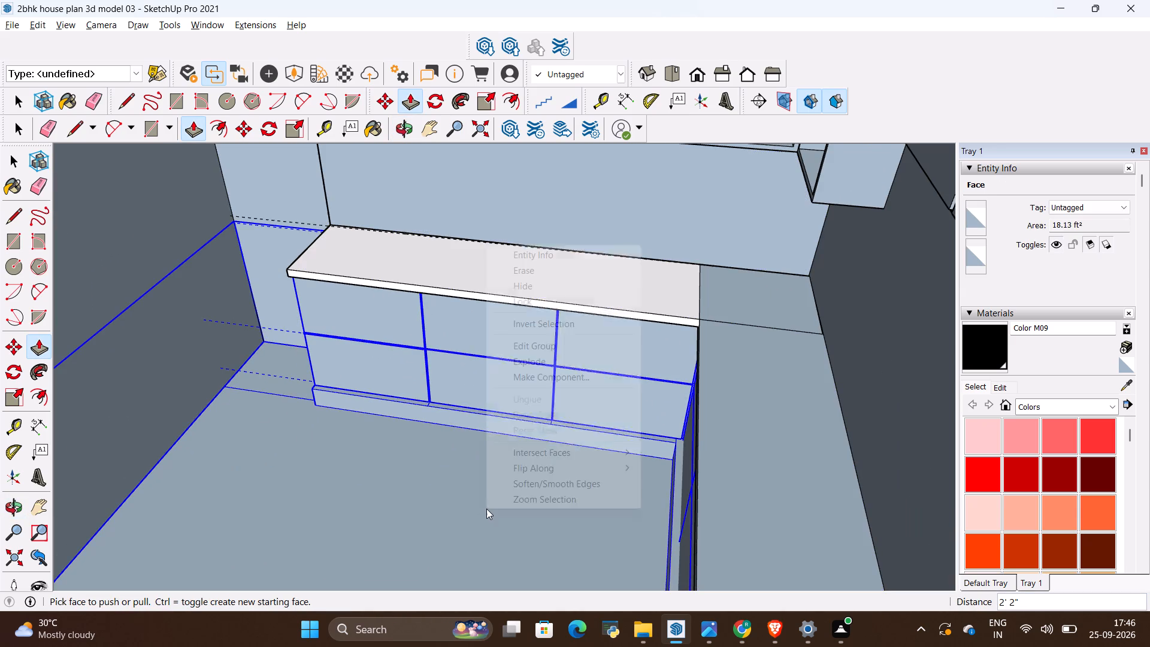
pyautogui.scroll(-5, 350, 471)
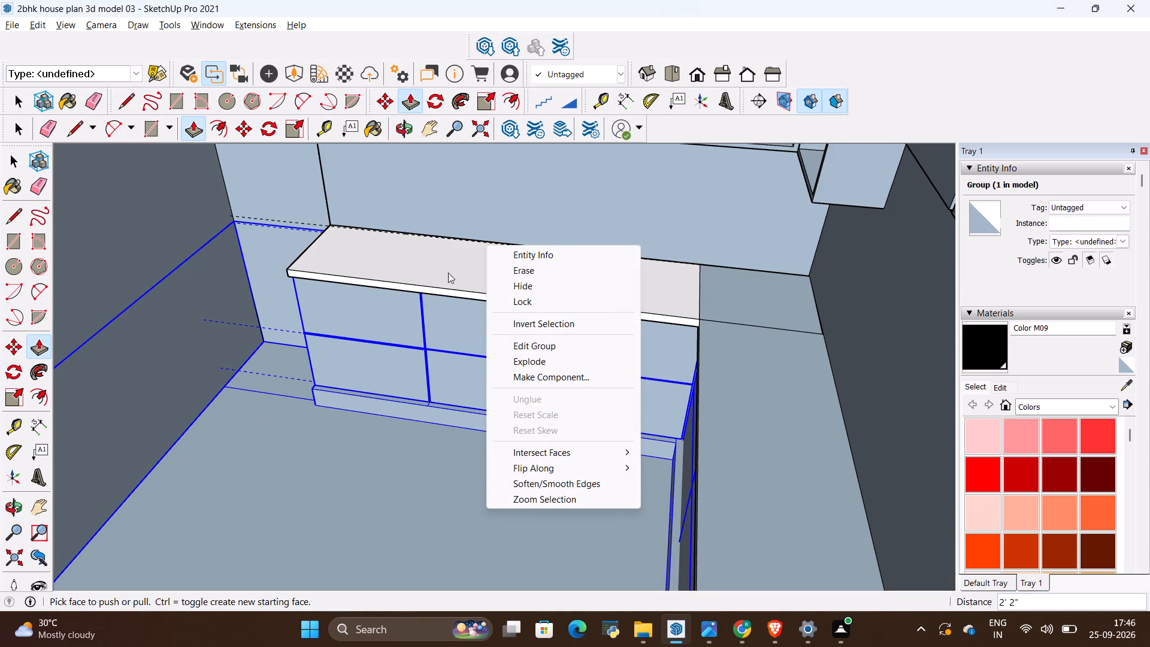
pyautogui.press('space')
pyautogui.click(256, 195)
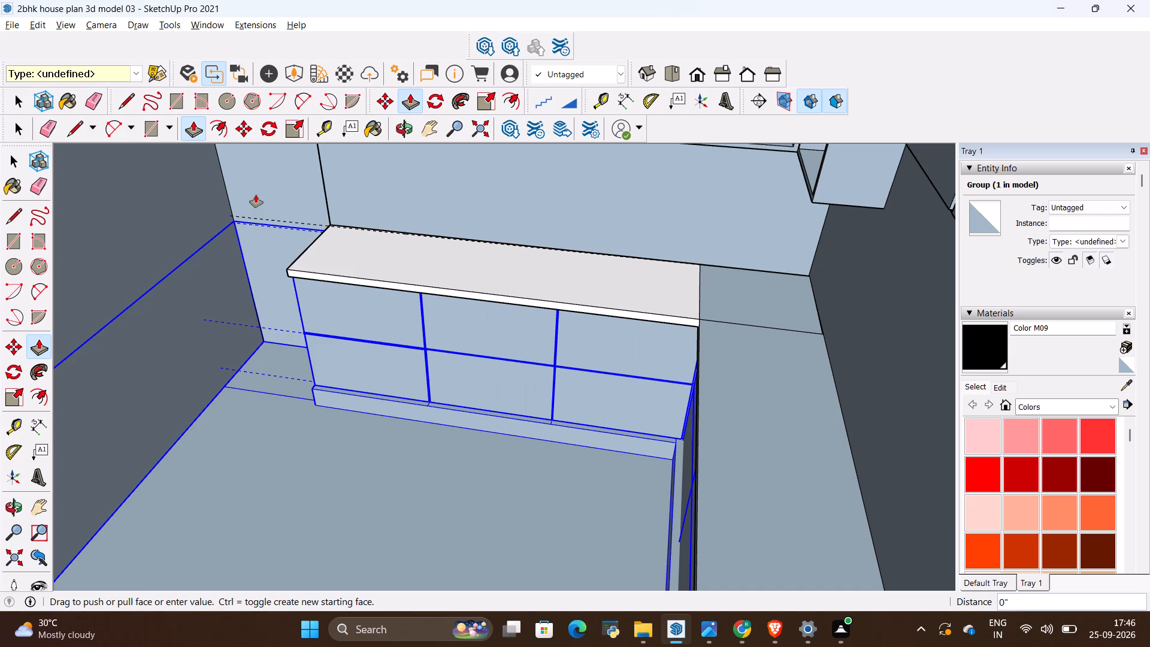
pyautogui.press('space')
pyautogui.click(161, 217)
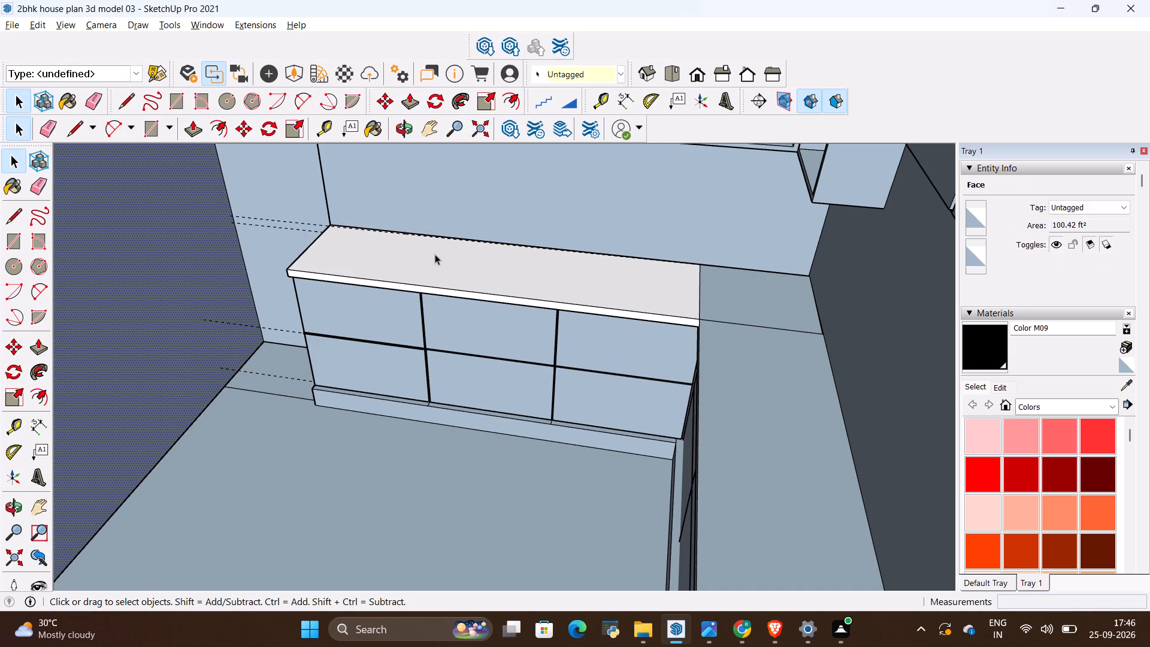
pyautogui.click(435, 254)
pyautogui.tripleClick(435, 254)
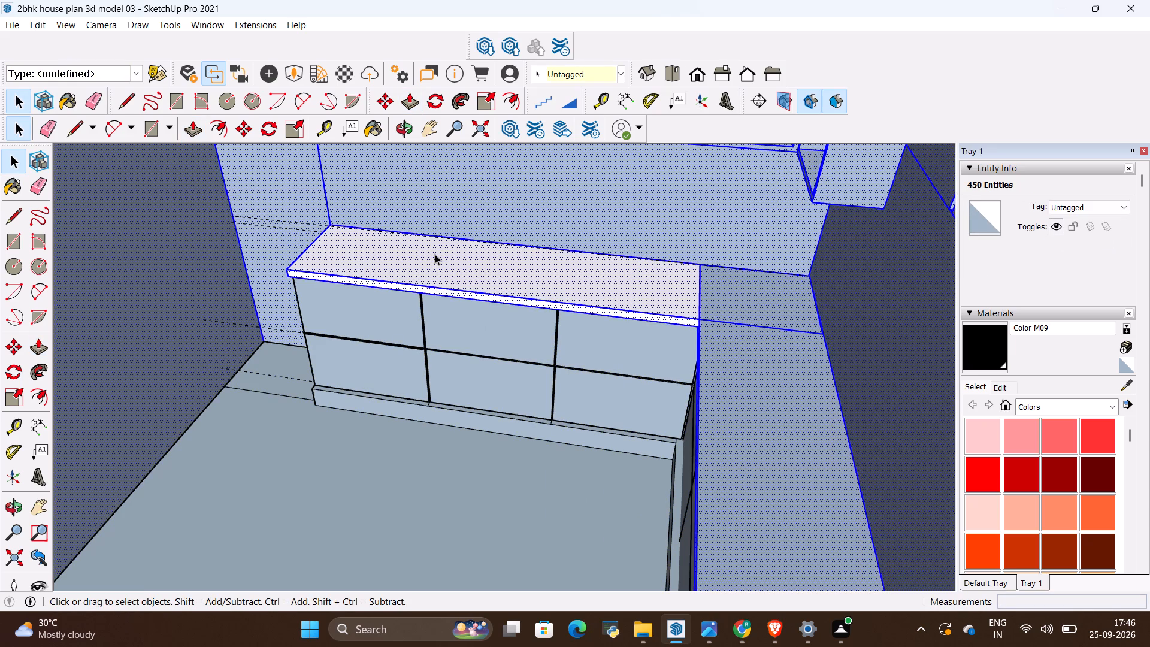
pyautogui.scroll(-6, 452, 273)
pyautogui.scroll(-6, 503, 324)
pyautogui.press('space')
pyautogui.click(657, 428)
# Examine the whole kitchen, including the upper cabinets and open shelves above the long wall's countertop.
pyautogui.moveTo(453, 486); pyautogui.dragTo(622, 470, button='middle')
pyautogui.scroll(5, 533, 344)
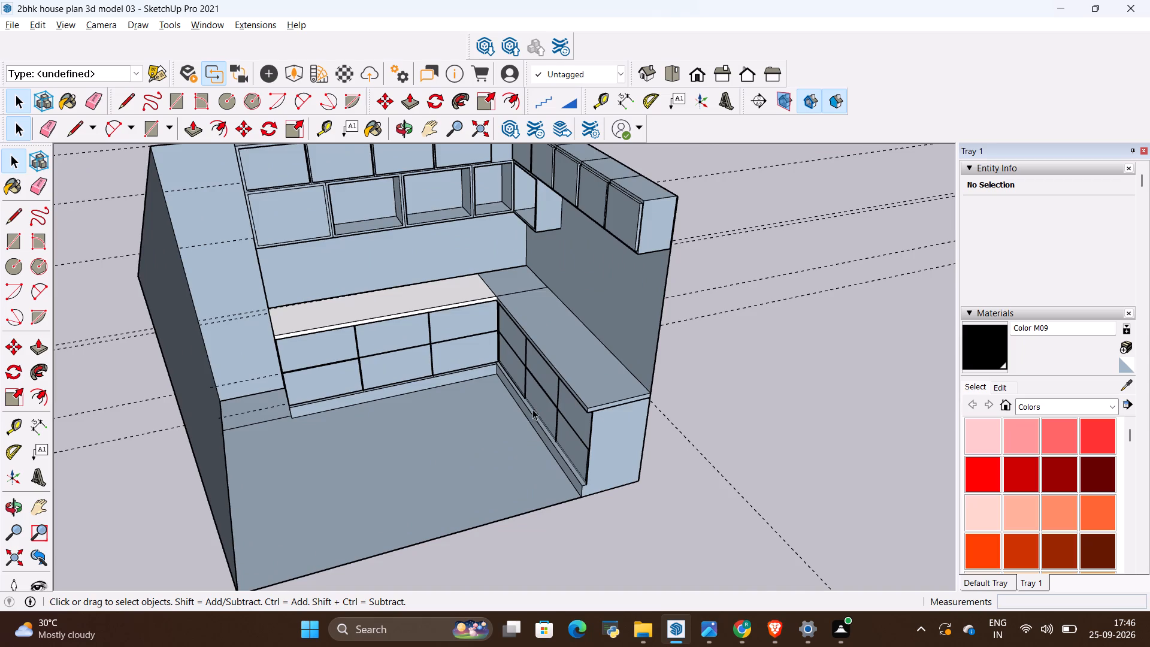
pyautogui.scroll(-5, 531, 410)
pyautogui.scroll(12, 472, 245)
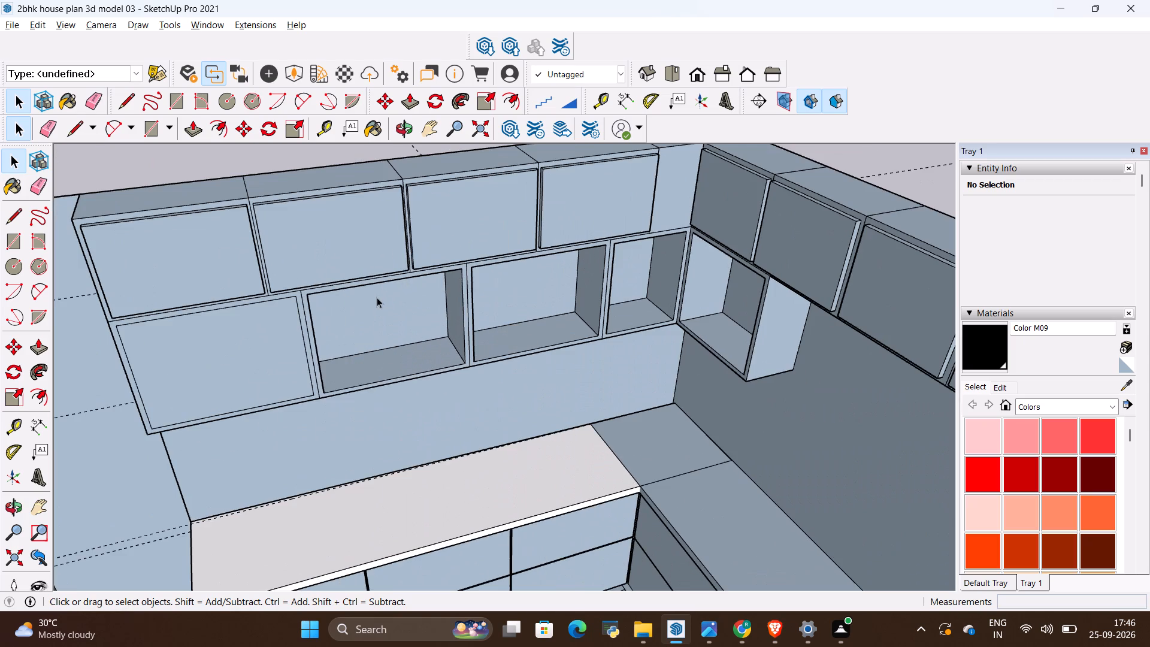
pyautogui.scroll(4, 232, 292)
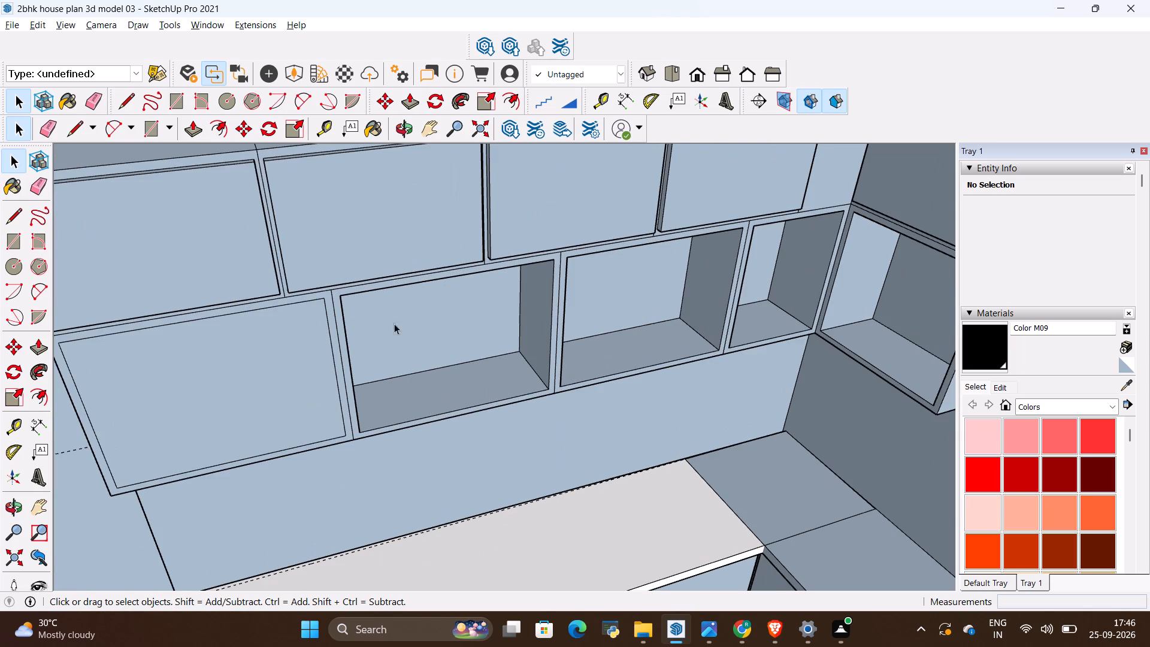
pyautogui.scroll(-9, 512, 338)
pyautogui.scroll(-5, 452, 331)
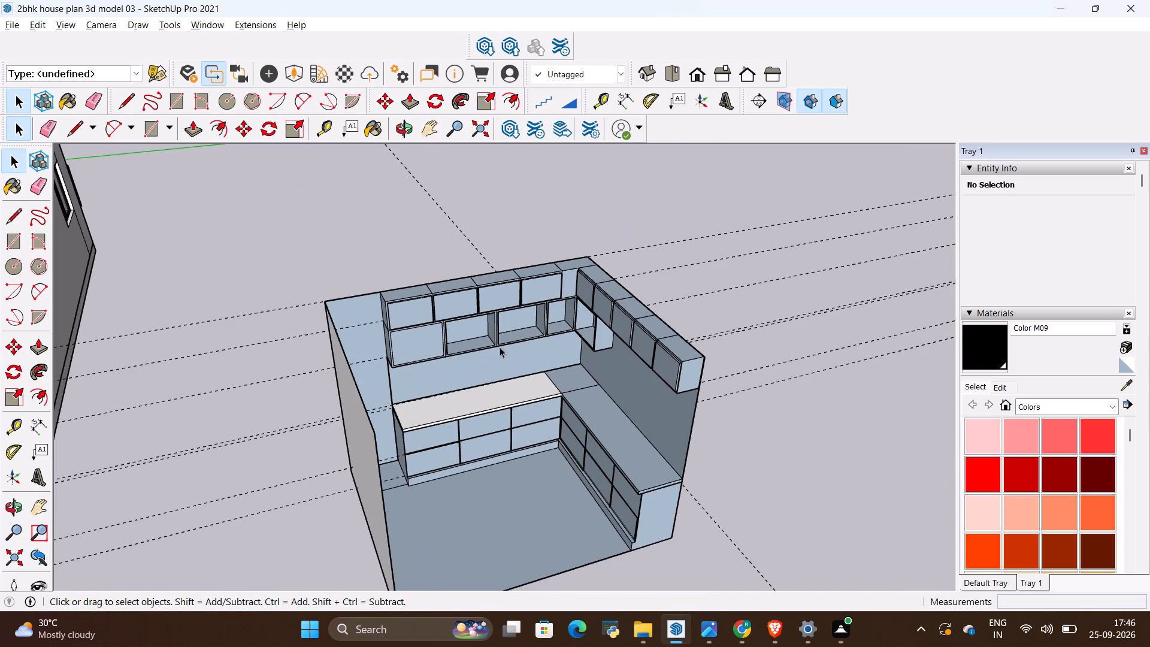
# Erase the dashed guide lines that extend past the kitchen's walls.
pyautogui.press('e')
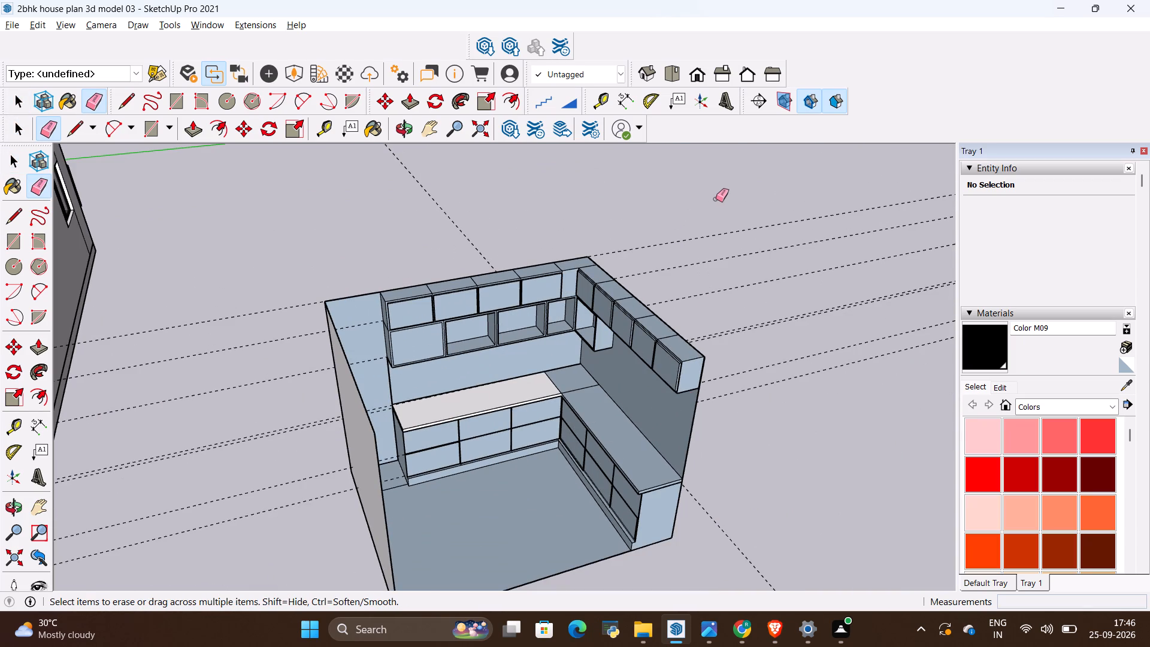
pyautogui.moveTo(716, 199); pyautogui.dragTo(839, 401)
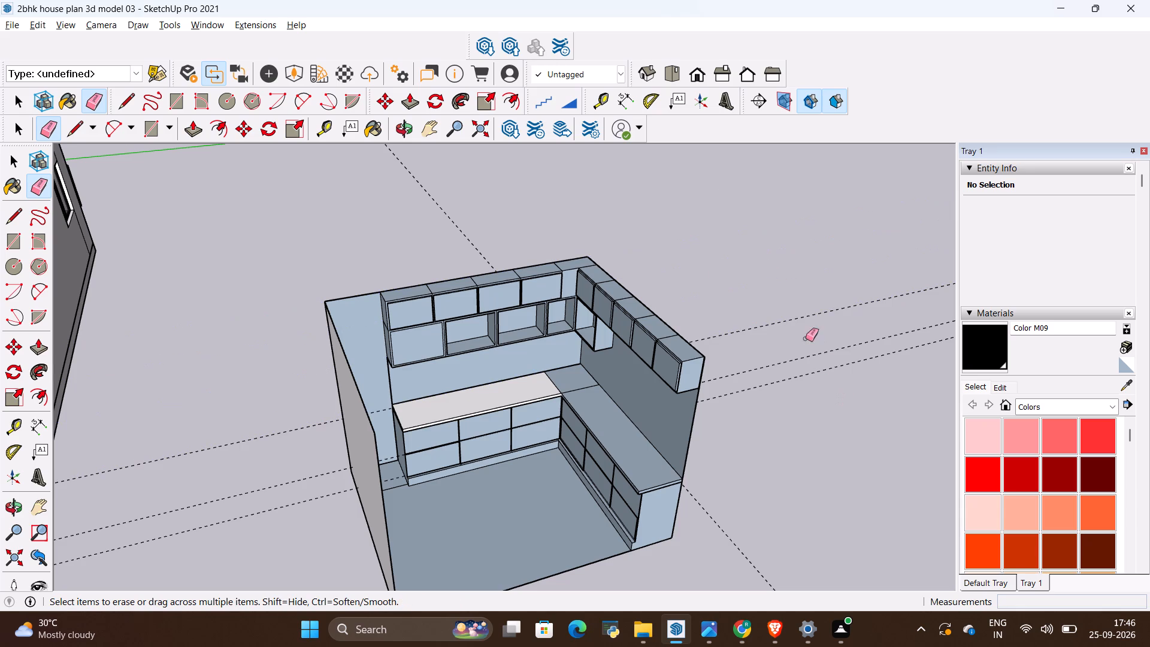
pyautogui.moveTo(806, 338); pyautogui.dragTo(815, 372)
pyautogui.moveTo(813, 372); pyautogui.dragTo(820, 404)
pyautogui.moveTo(800, 320); pyautogui.dragTo(830, 451)
pyautogui.moveTo(830, 451); pyautogui.dragTo(830, 449)
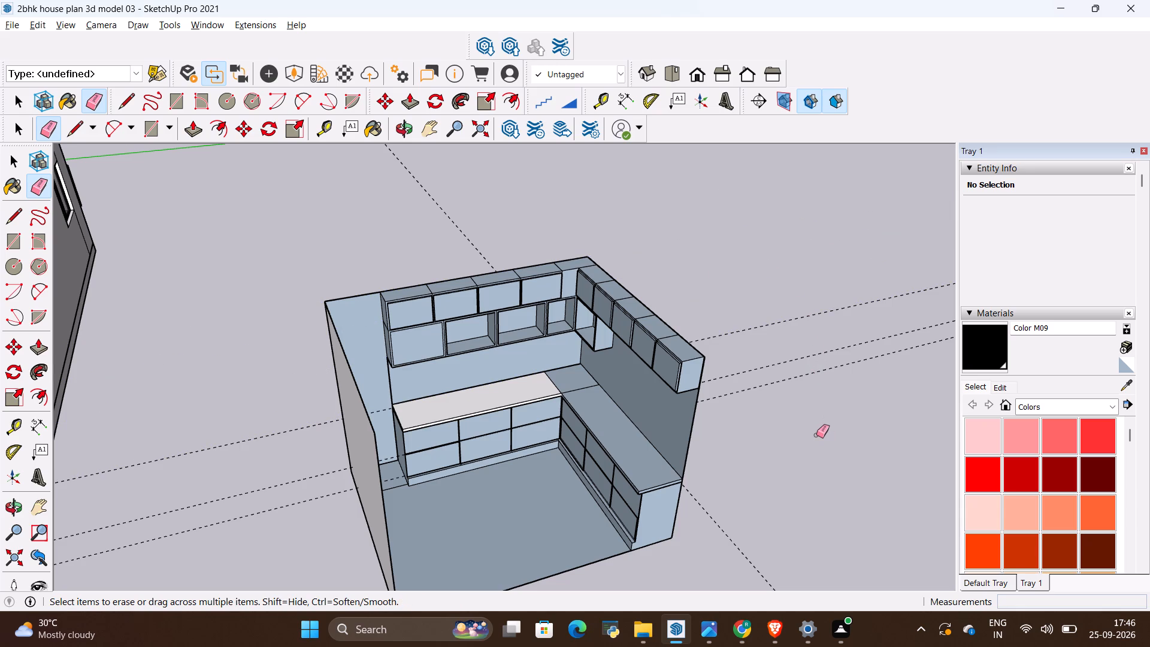
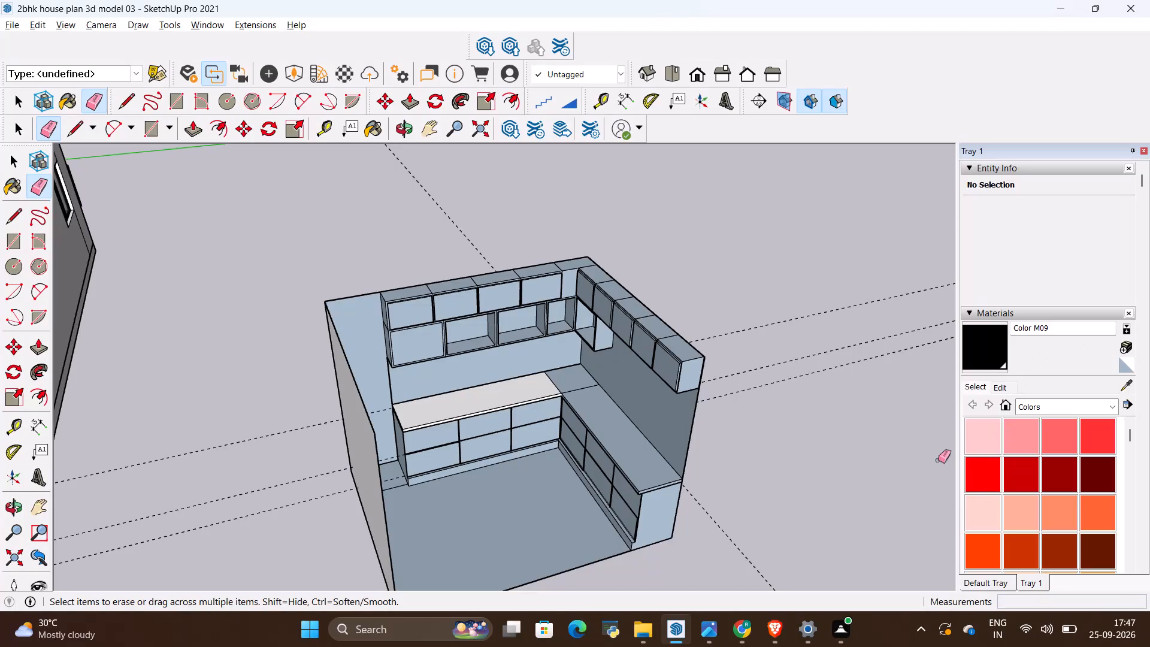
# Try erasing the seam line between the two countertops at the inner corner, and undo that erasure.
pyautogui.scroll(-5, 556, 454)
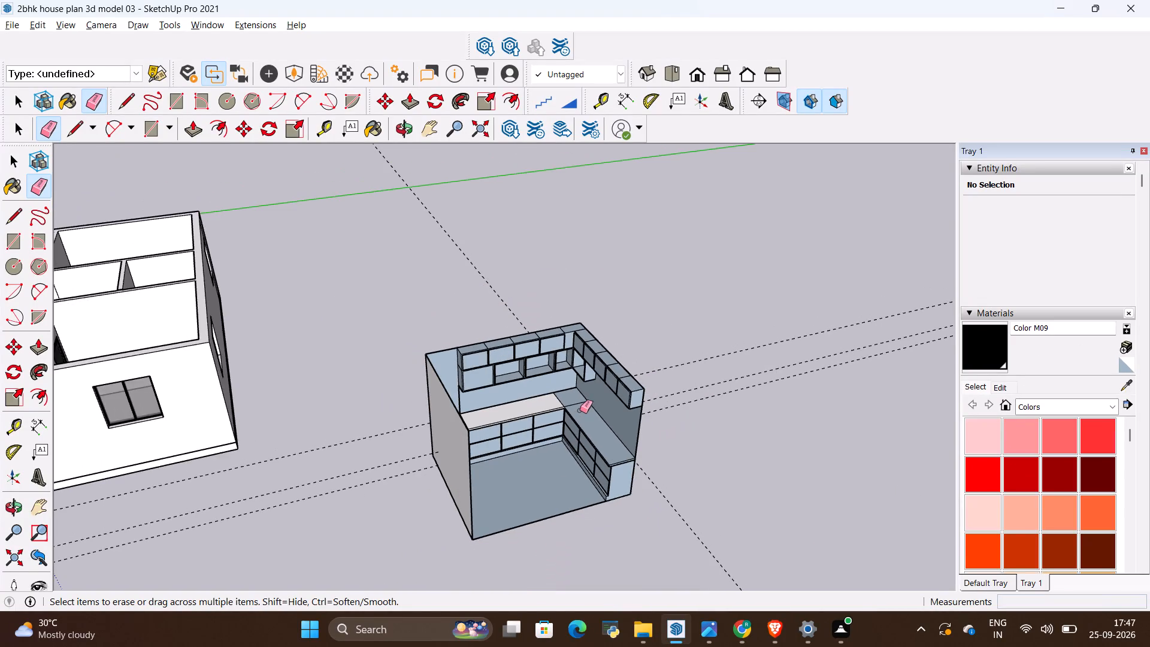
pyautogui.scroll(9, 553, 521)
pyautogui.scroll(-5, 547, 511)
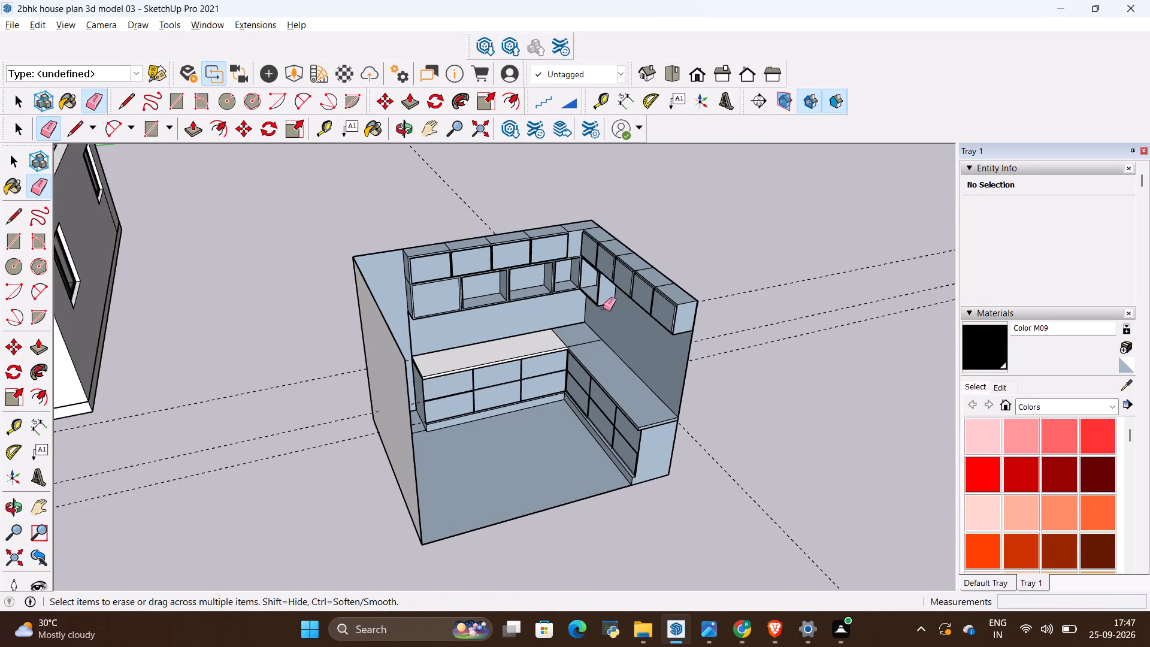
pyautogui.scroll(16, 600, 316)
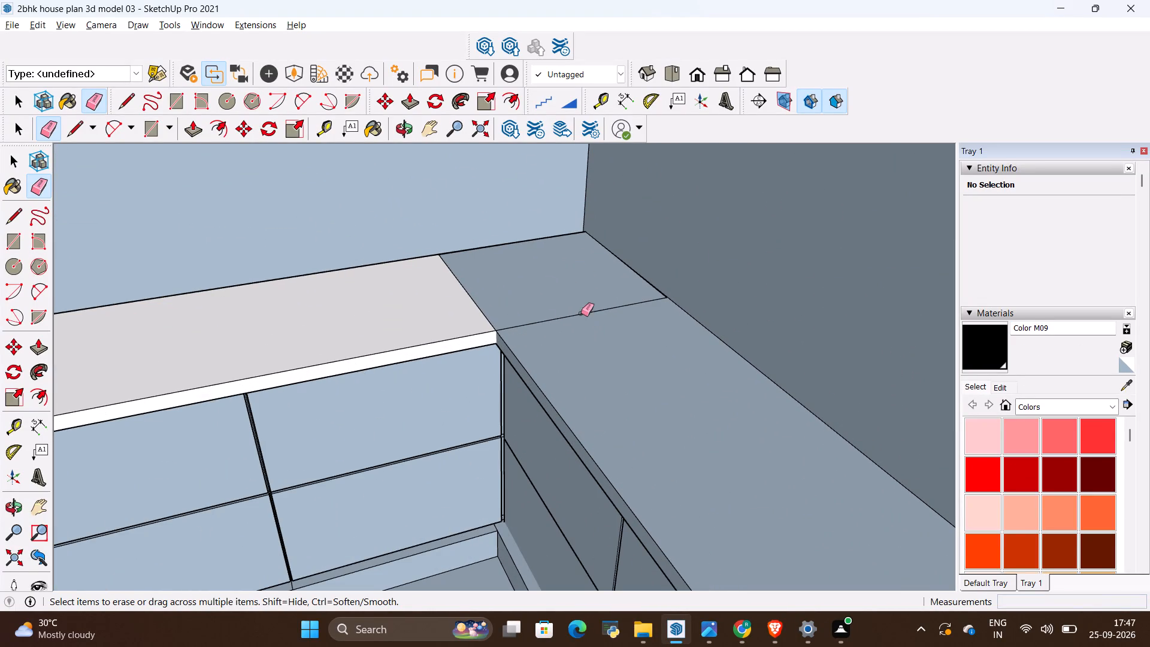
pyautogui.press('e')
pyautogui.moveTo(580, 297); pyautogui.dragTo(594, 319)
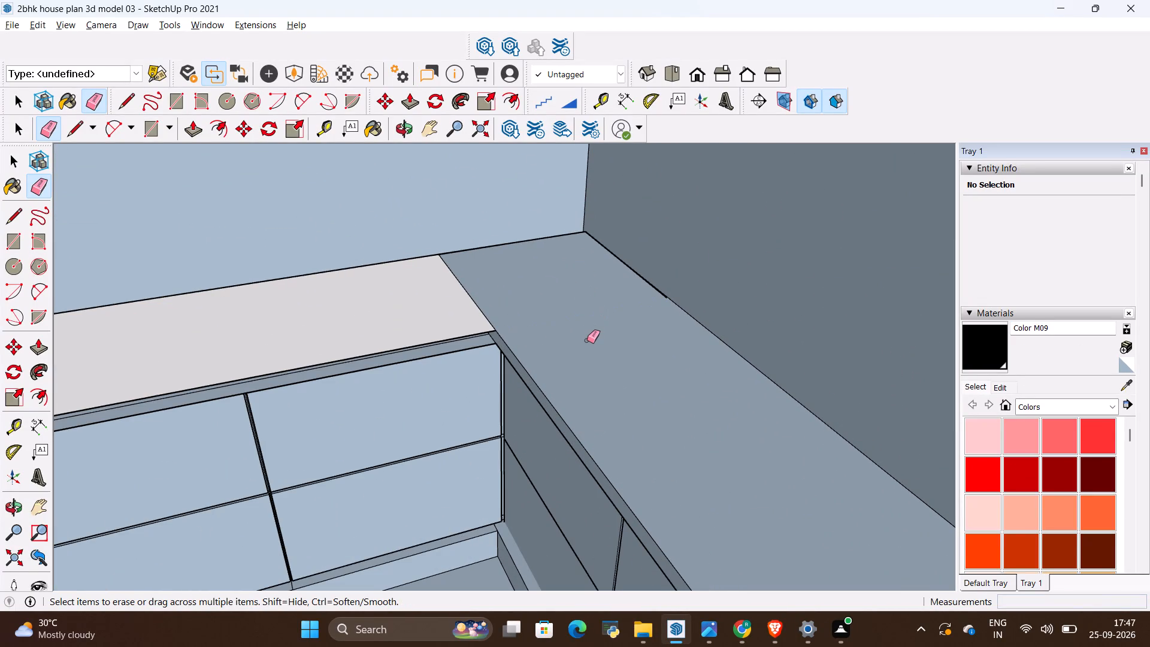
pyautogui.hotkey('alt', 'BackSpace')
# Draw a vertical edge about 2" long down the slab's front face at the inner corner where the countertops meet.
pyautogui.scroll(13, 506, 347)
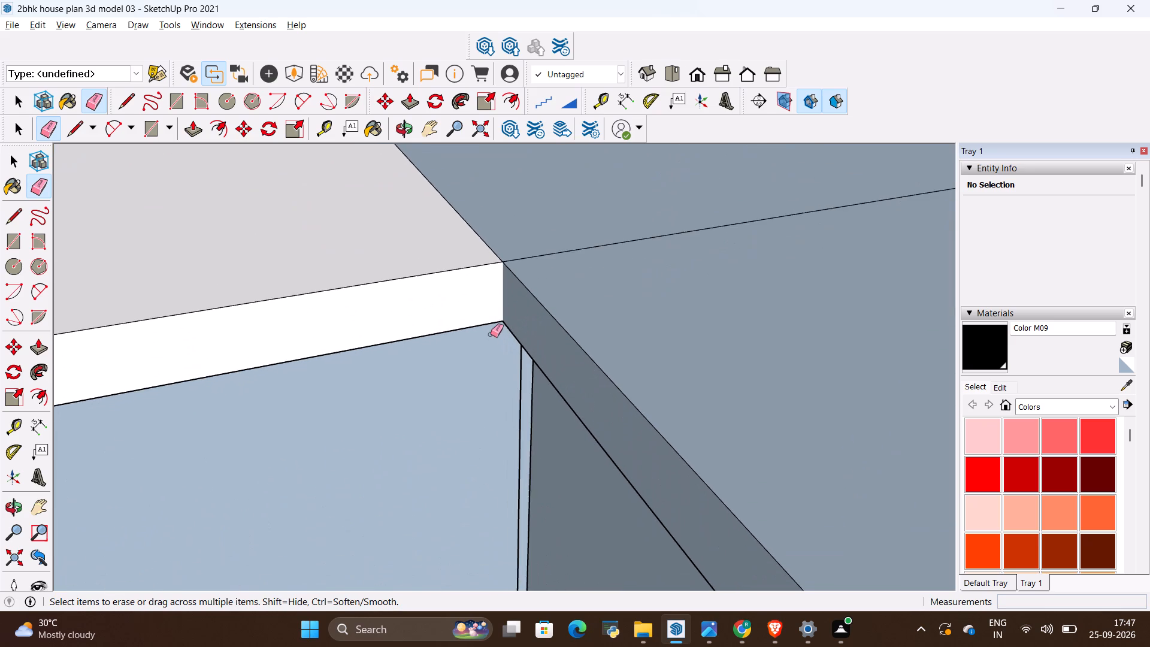
pyautogui.moveTo(492, 332); pyautogui.dragTo(597, 354, button='middle')
pyautogui.press('l')
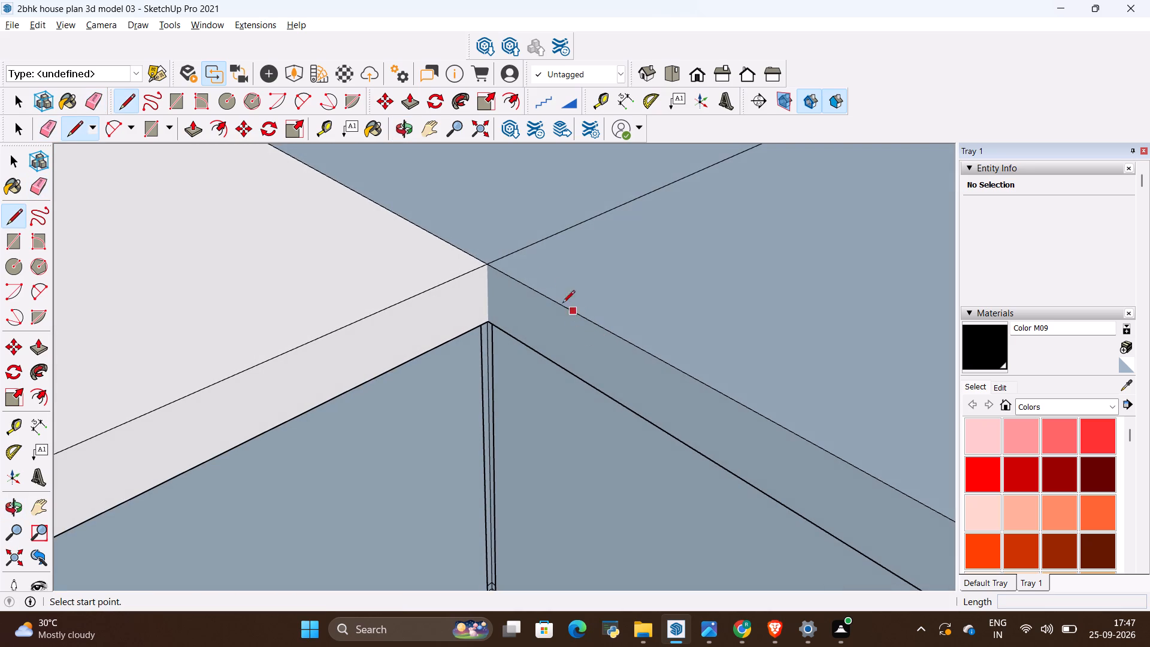
pyautogui.click(481, 265)
pyautogui.click(483, 320)
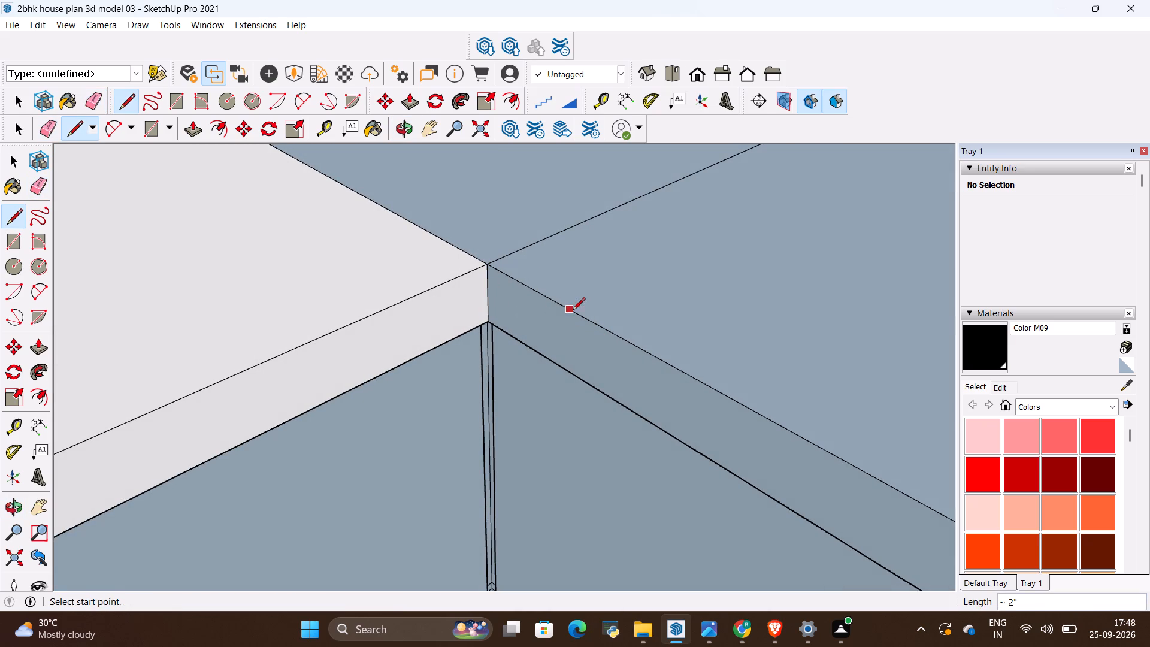
# Erase the two seam lines on the countertop's top surface at the corner to merge both runs into one L-shaped face.
pyautogui.press('e')
pyautogui.moveTo(554, 207); pyautogui.dragTo(589, 262)
pyautogui.scroll(-4, 592, 287)
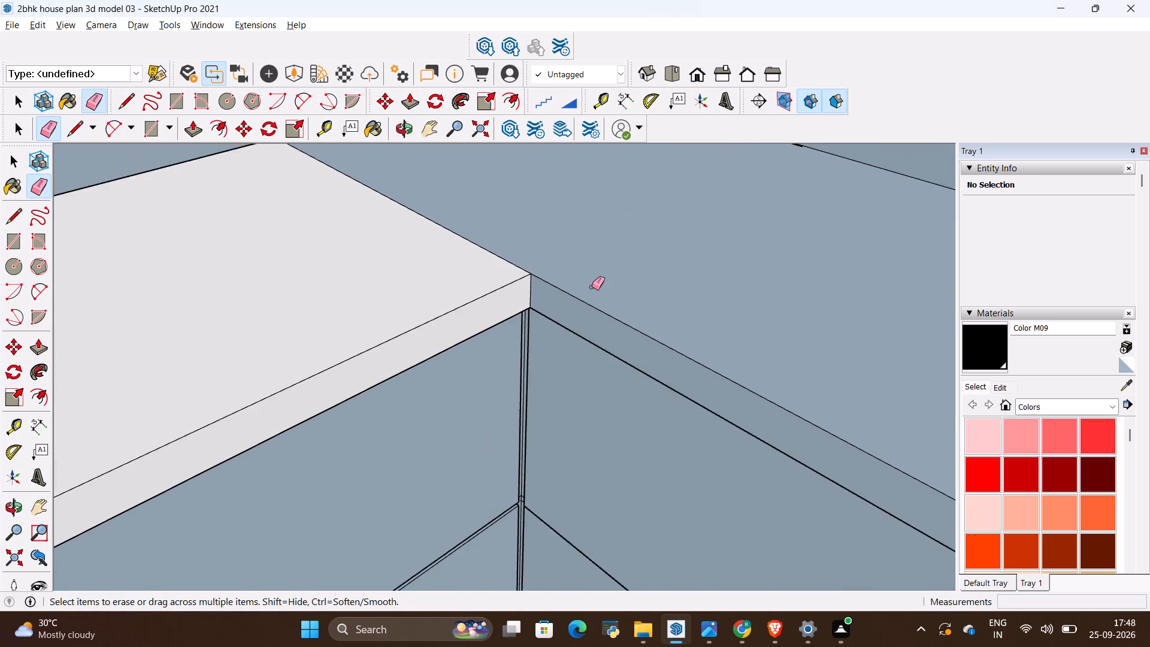
pyautogui.scroll(-8, 592, 287)
pyautogui.moveTo(532, 247); pyautogui.dragTo(480, 271)
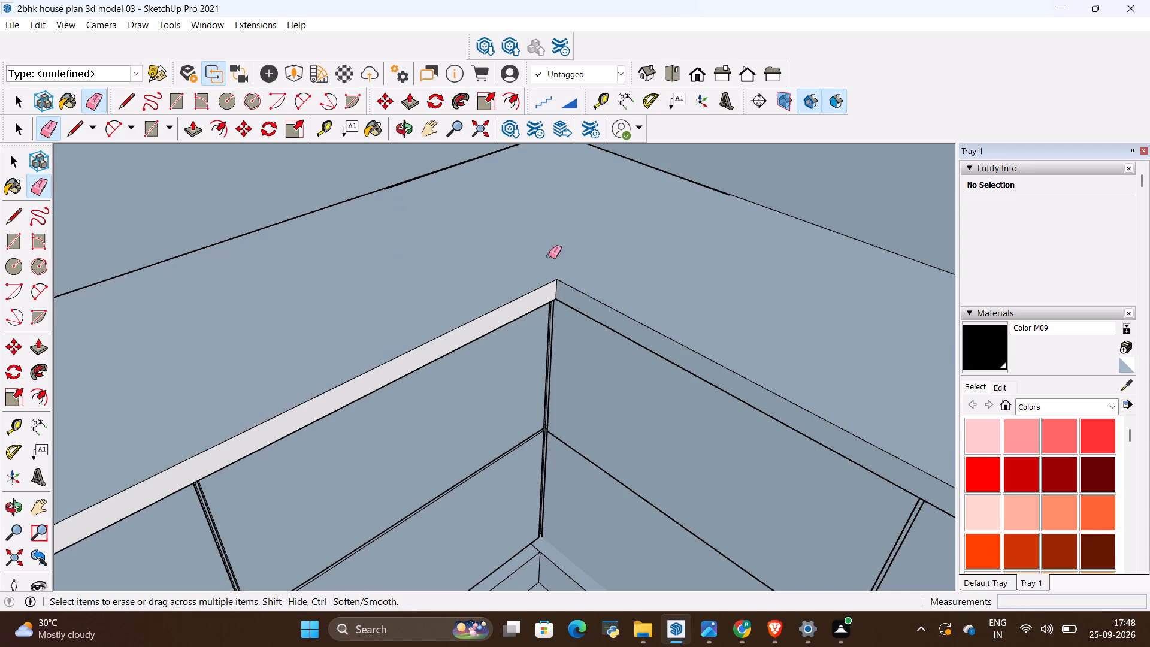
# Examine the L-shaped countertop and the whole kitchen, and check the reference image for the cabinet above the refrigerator.
pyautogui.scroll(-17, 571, 254)
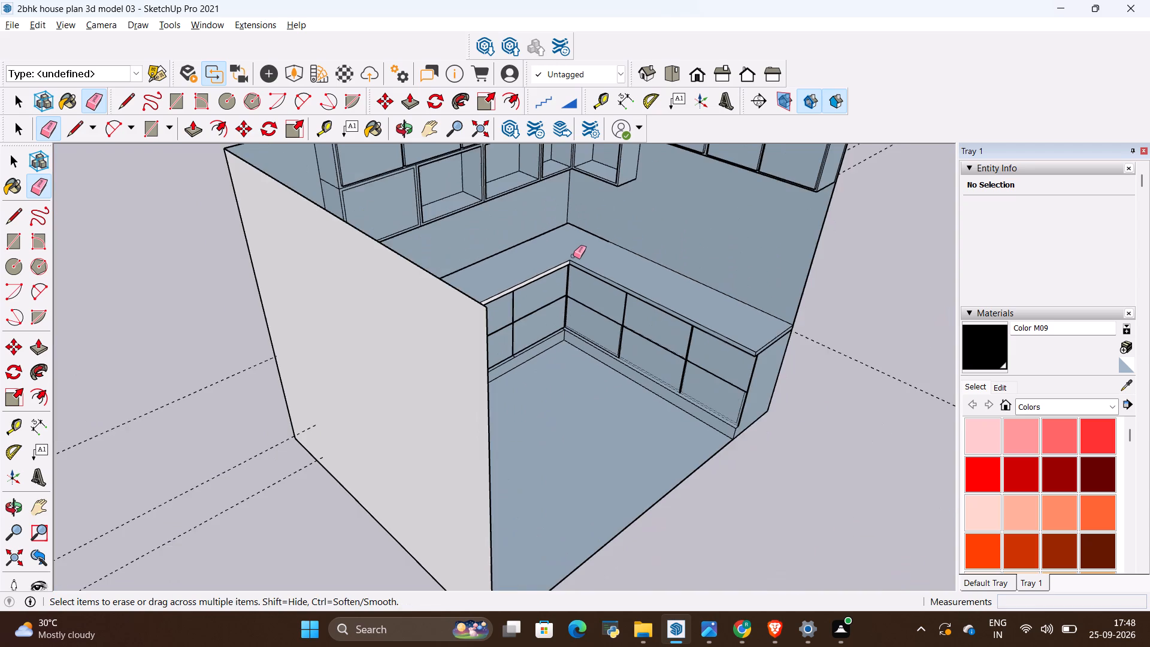
pyautogui.scroll(8, 538, 263)
pyautogui.moveTo(569, 323); pyautogui.dragTo(489, 298, button='middle')
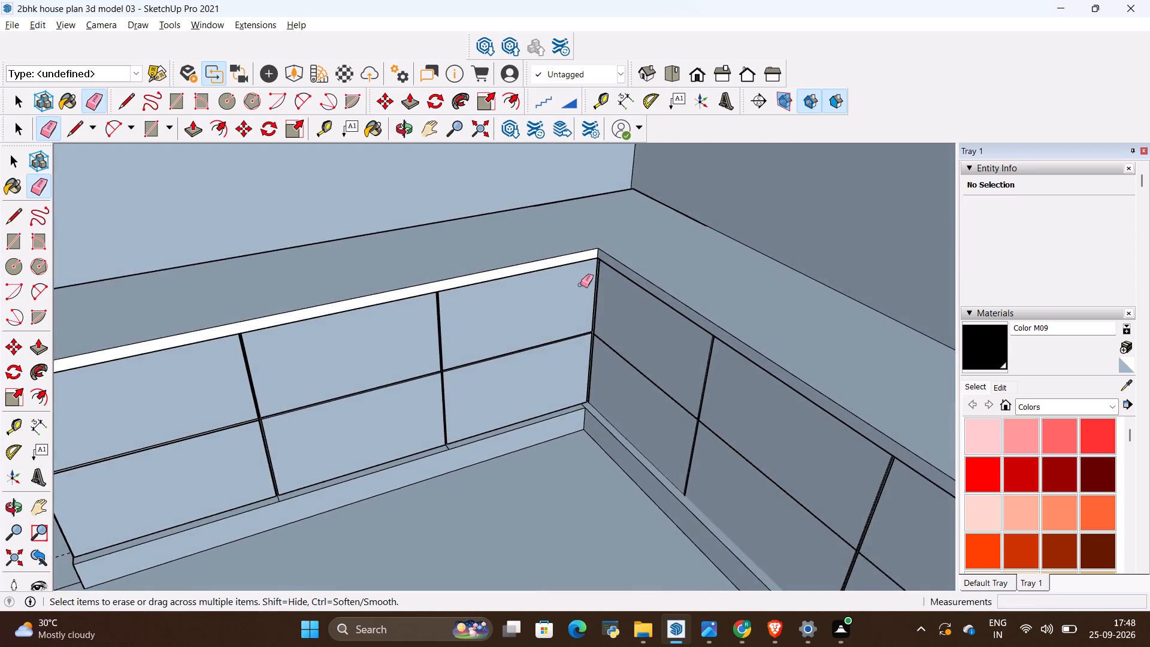
pyautogui.scroll(-5, 580, 285)
pyautogui.scroll(-9, 574, 339)
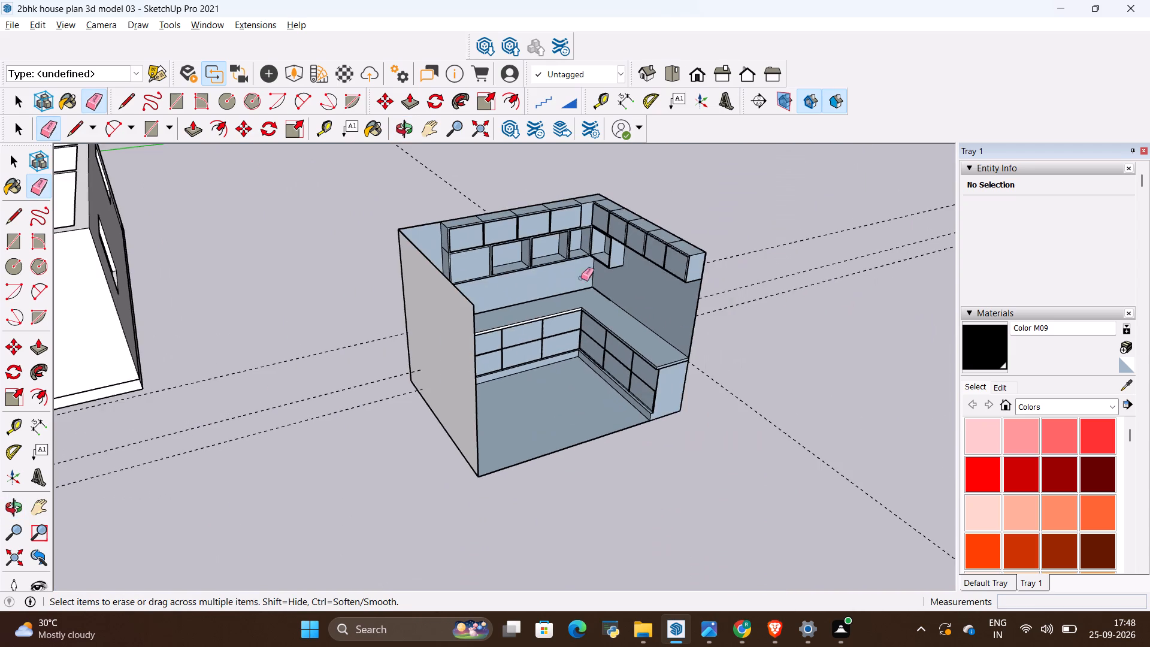
pyautogui.scroll(11, 567, 212)
pyautogui.scroll(-4, 558, 274)
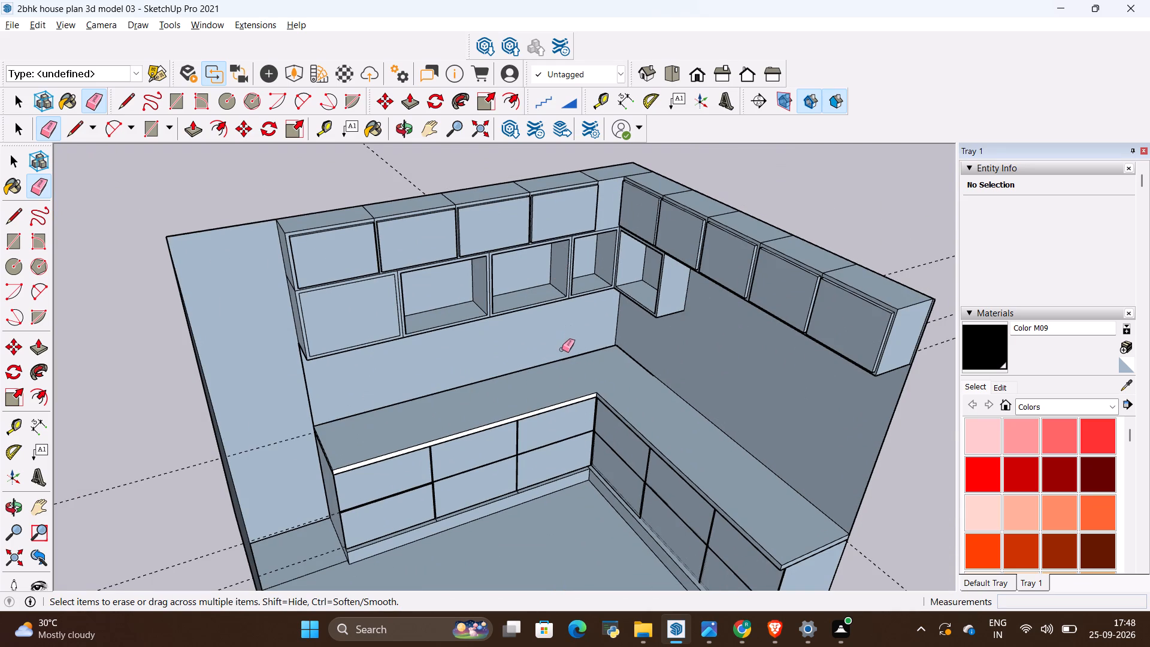
pyautogui.moveTo(604, 432); pyautogui.dragTo(585, 392, button='middle')
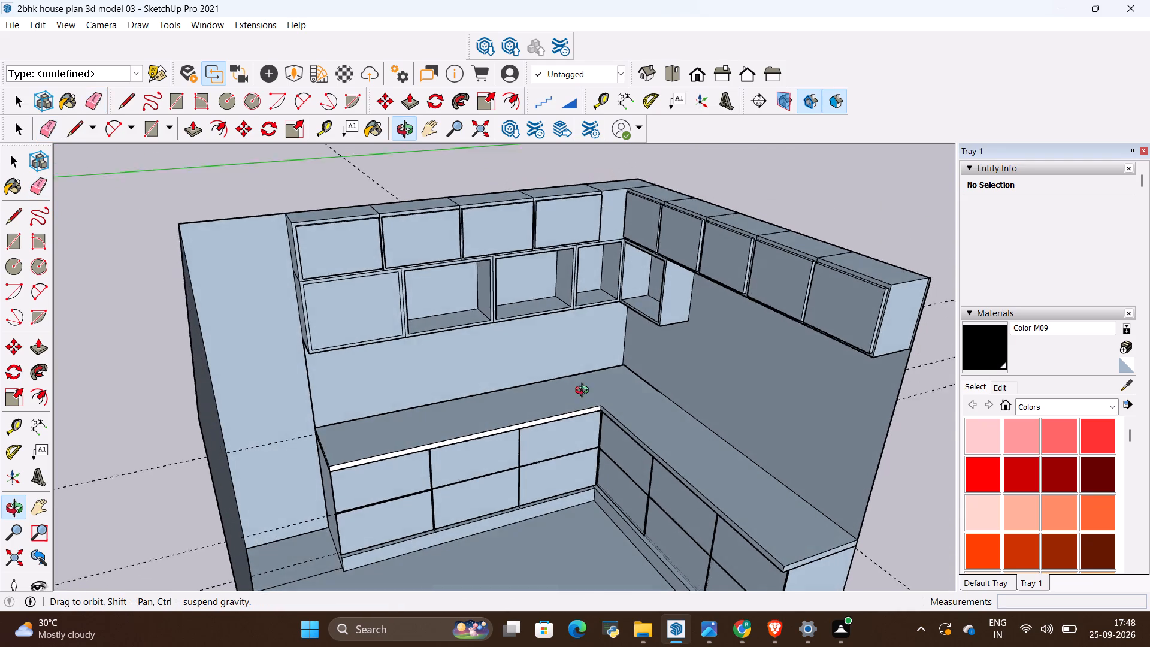
pyautogui.moveTo(585, 392); pyautogui.dragTo(532, 407, button='middle')
pyautogui.scroll(-5, 531, 338)
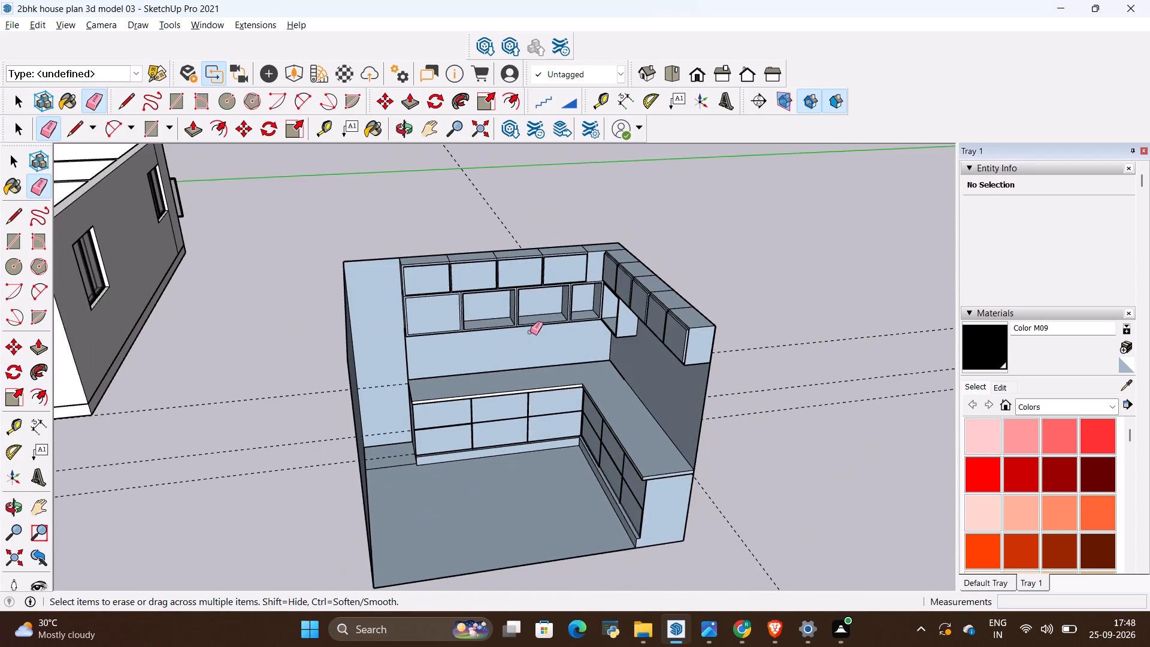
pyautogui.scroll(4, 552, 498)
pyautogui.hotkey('alt', 'Tab')
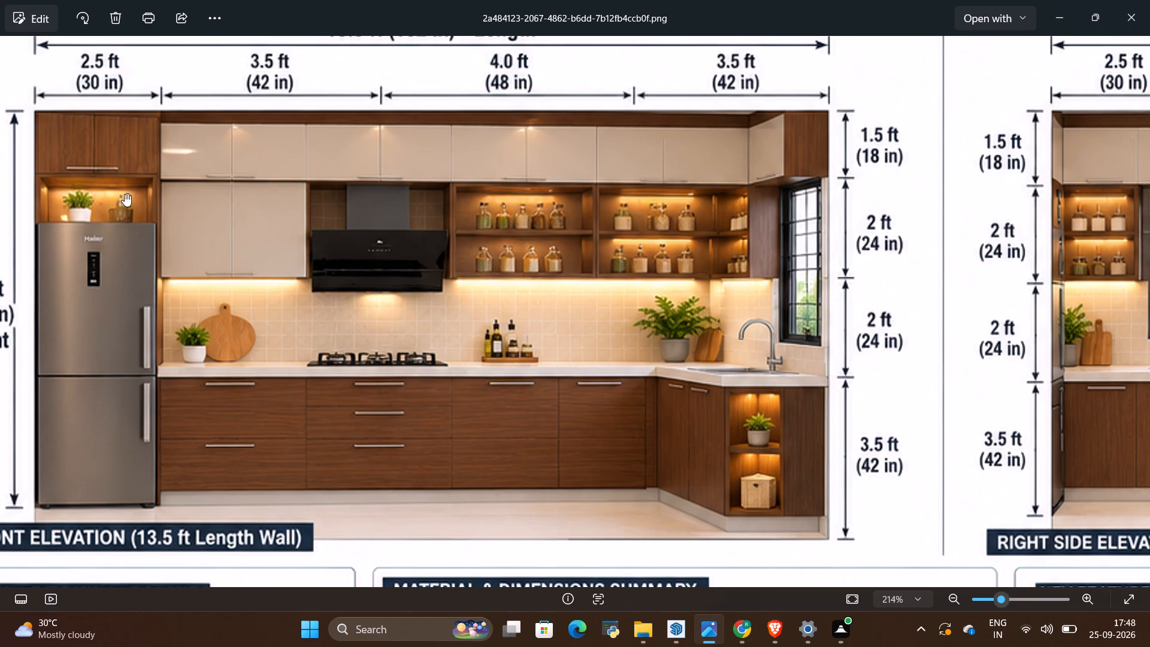
pyautogui.hotkey('alt', 'Tab')
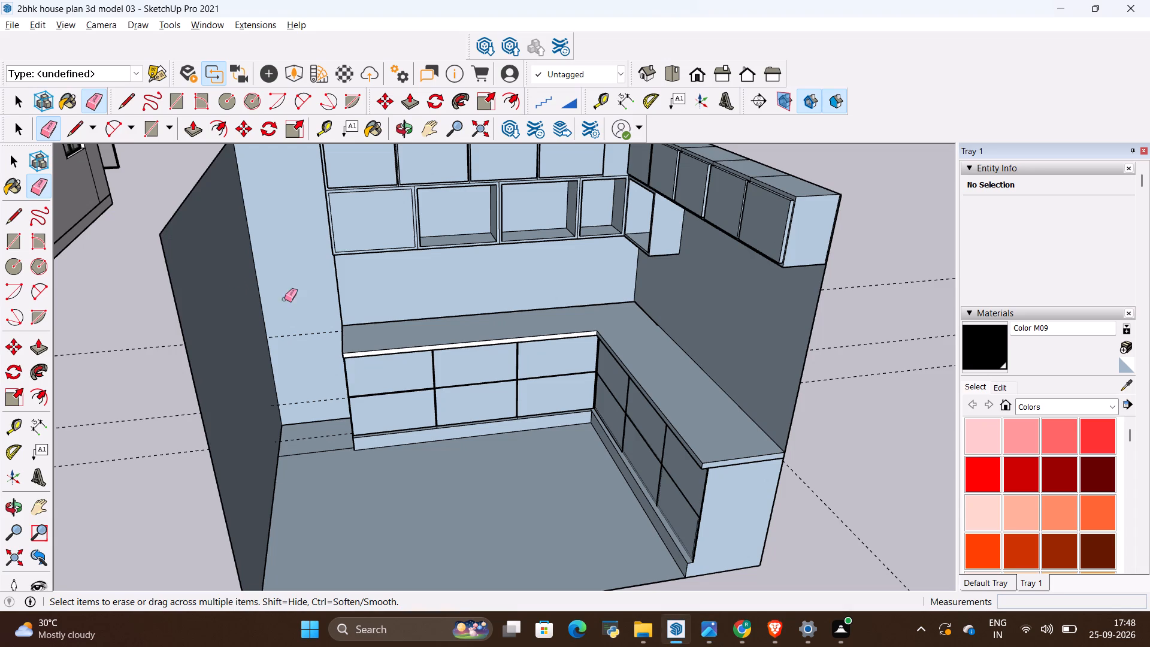
# Draw a 2' 6" by 1' 6" rectangle on the long wall's empty upper end, beside the top row of cabinets.
pyautogui.scroll(-3, 293, 302)
pyautogui.scroll(3, 274, 164)
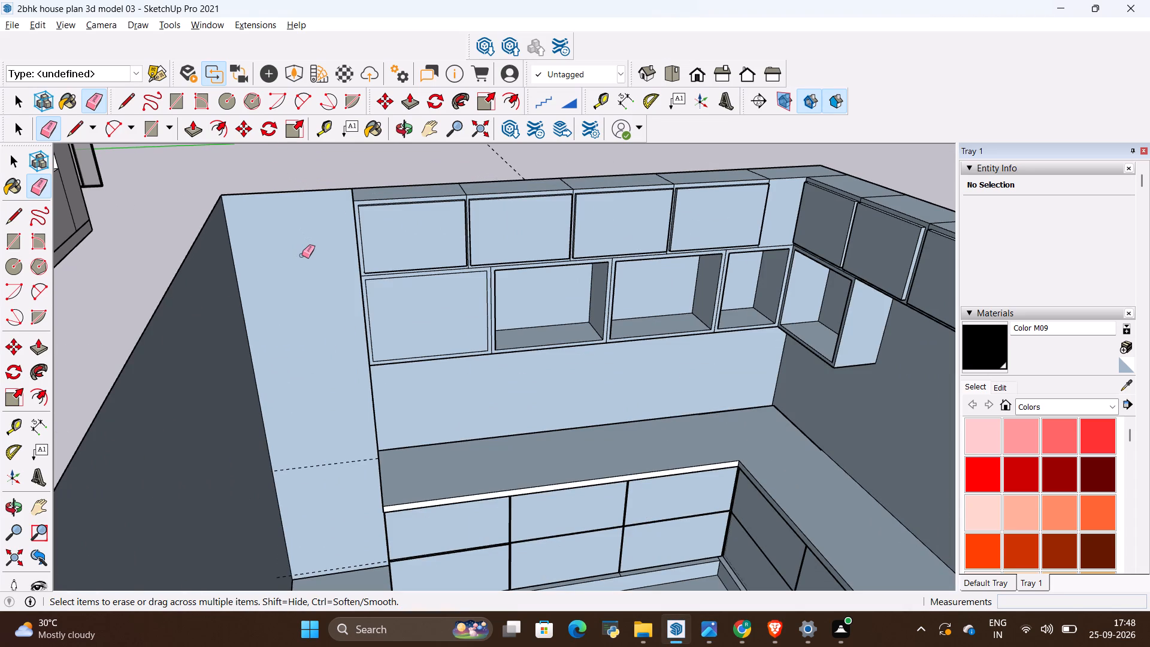
pyautogui.scroll(-3, 336, 252)
pyautogui.scroll(5, 287, 207)
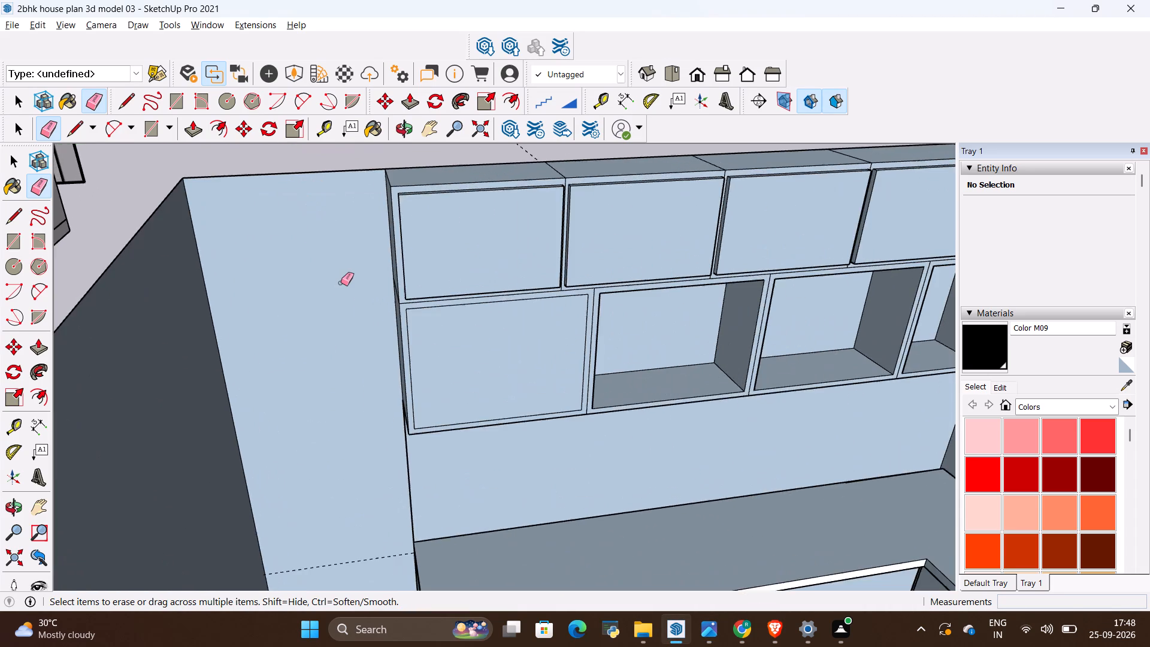
pyautogui.scroll(4, 341, 283)
pyautogui.moveTo(343, 285); pyautogui.dragTo(407, 294, button='middle')
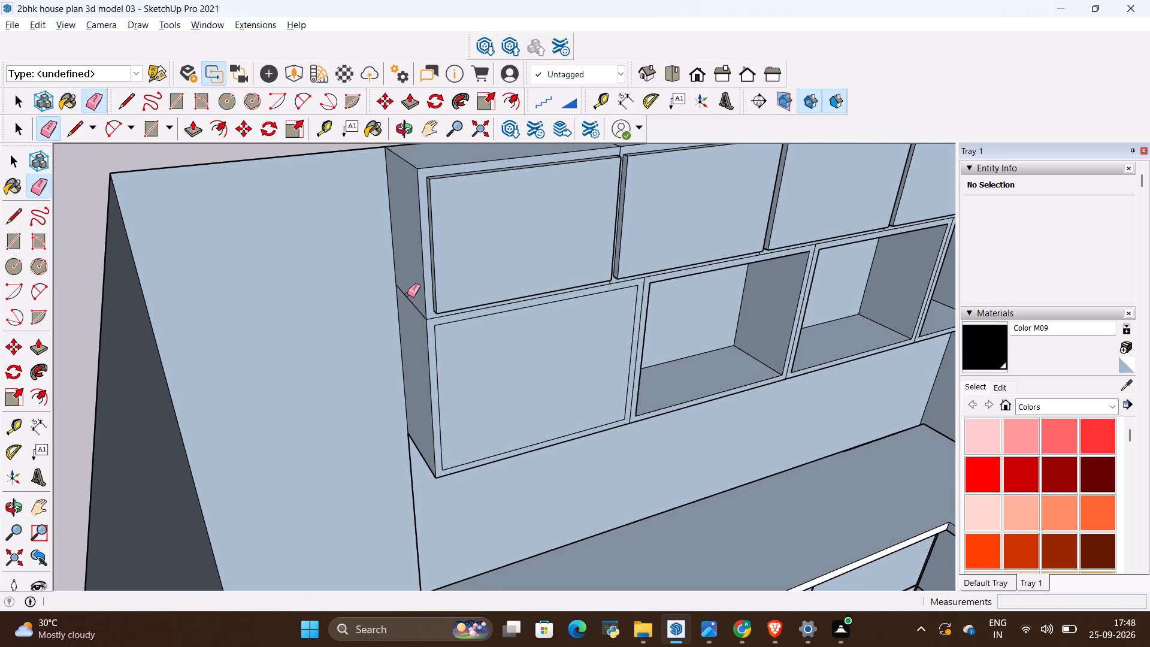
pyautogui.press('l')
pyautogui.click(396, 291)
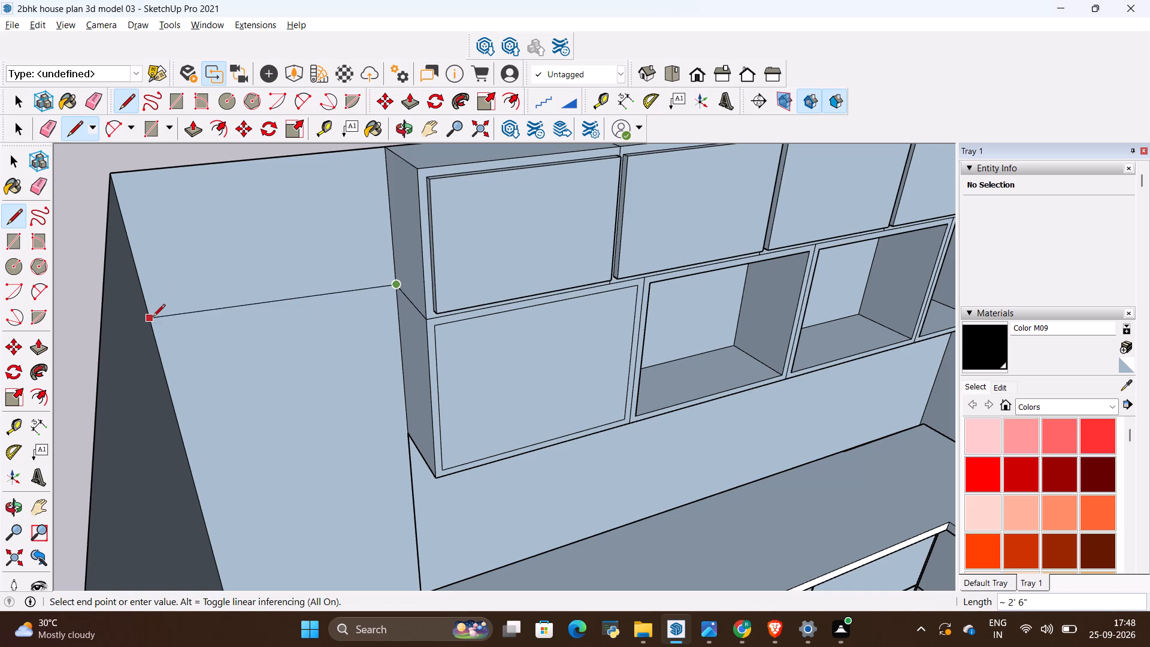
pyautogui.press('r')
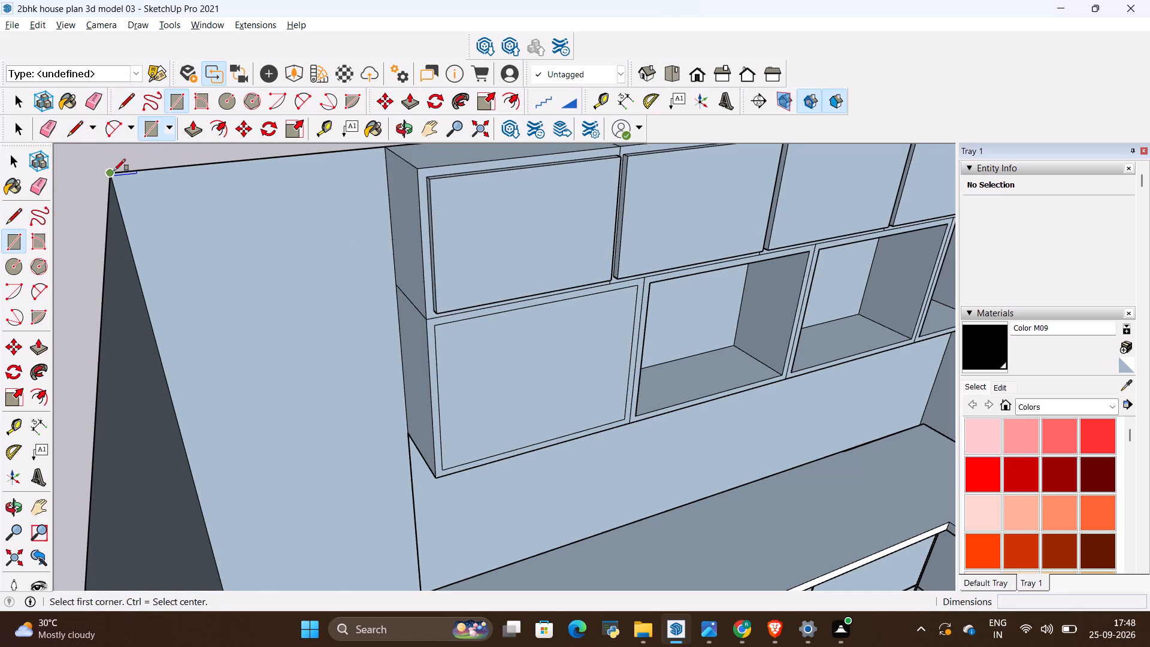
pyautogui.click(104, 172)
pyautogui.press('Escape')
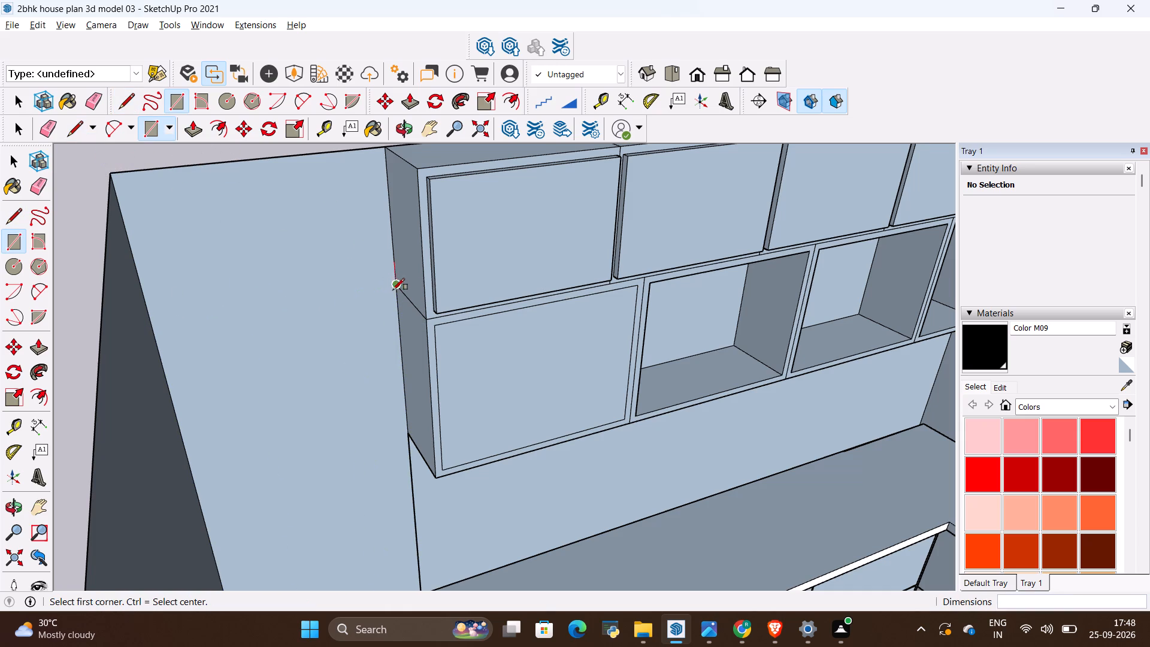
pyautogui.click(394, 284)
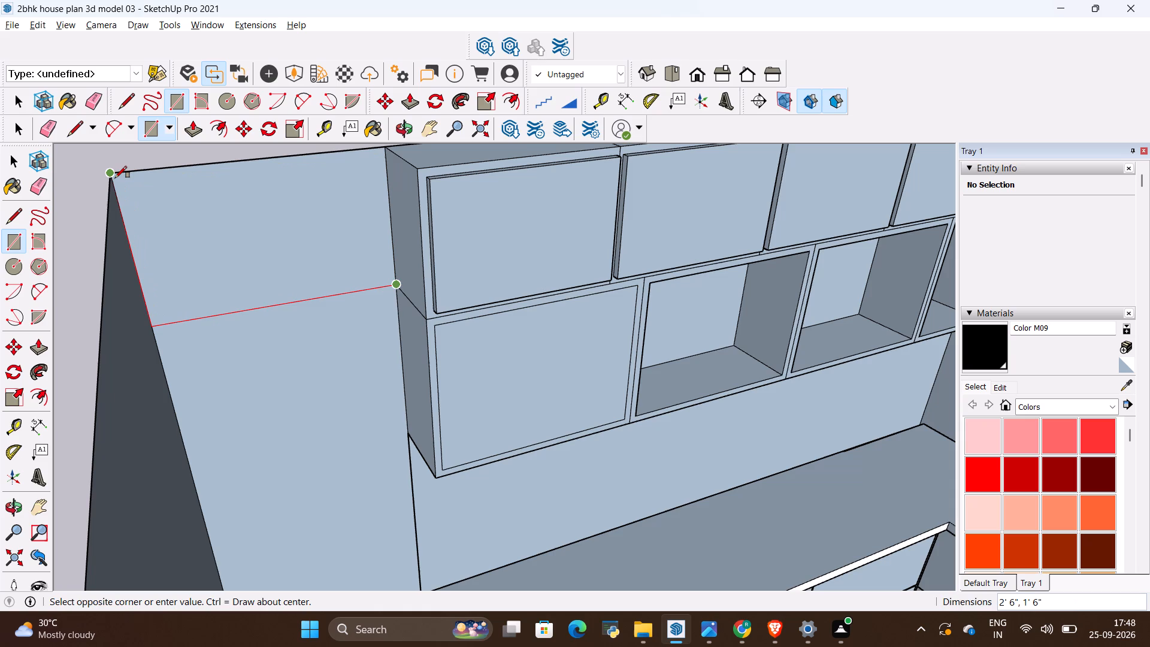
pyautogui.click(114, 178)
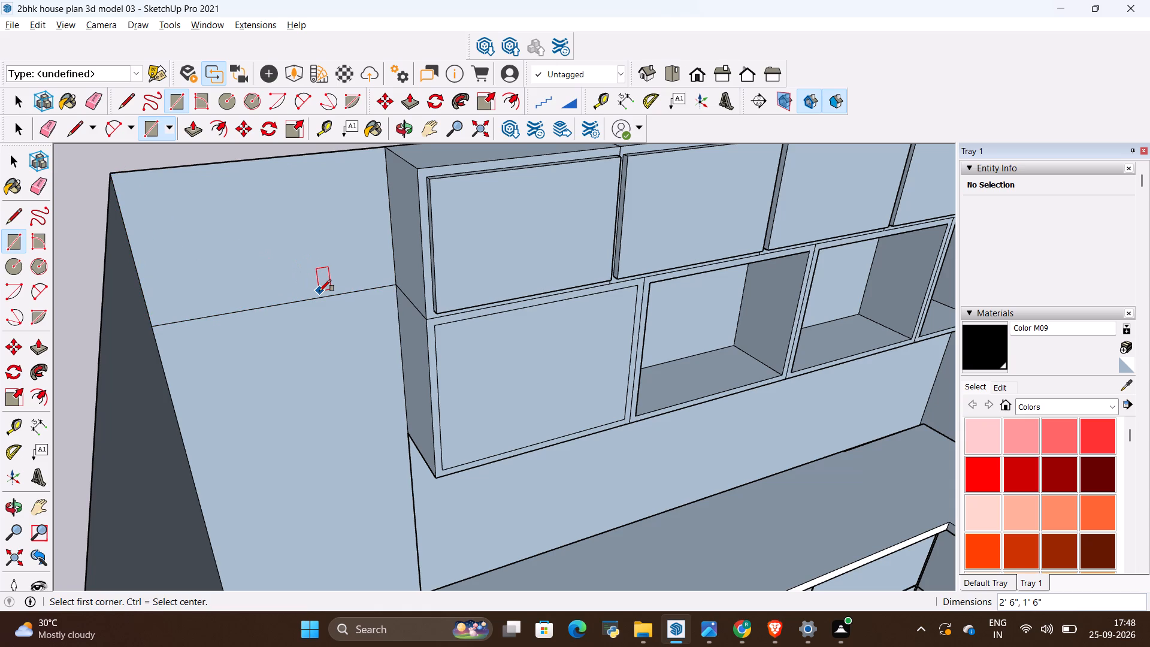
# Extrude the new rectangle 1' out from the wall, flush with the neighbouring upper cabinet.
pyautogui.press('p')
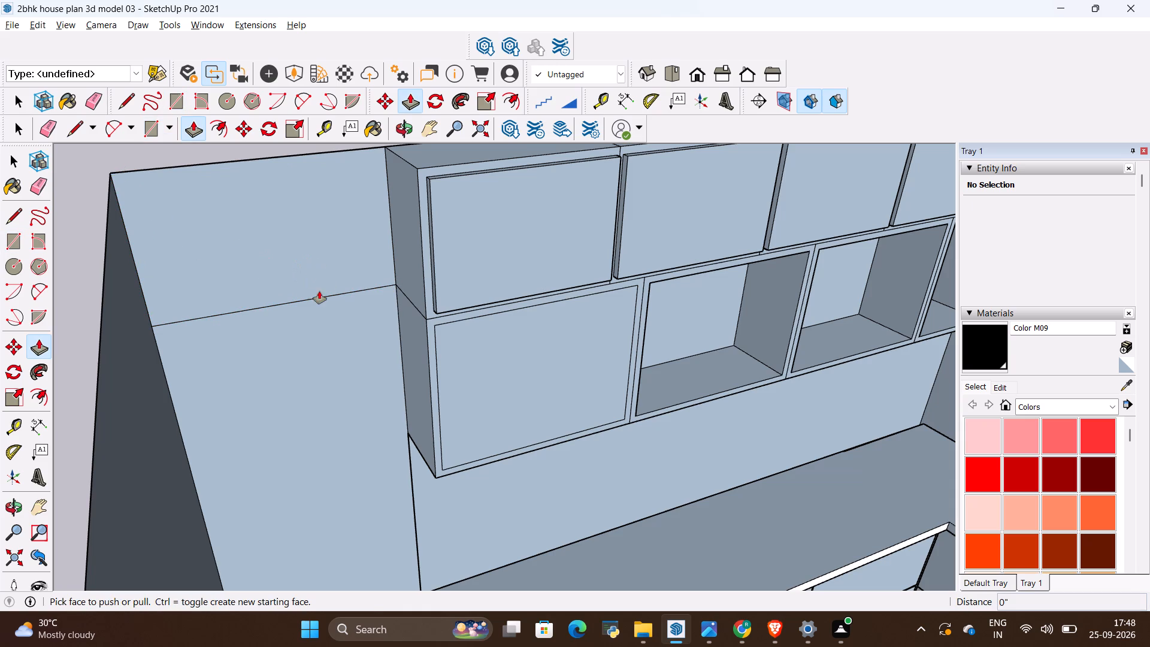
pyautogui.click(314, 280)
pyautogui.scroll(4, 448, 271)
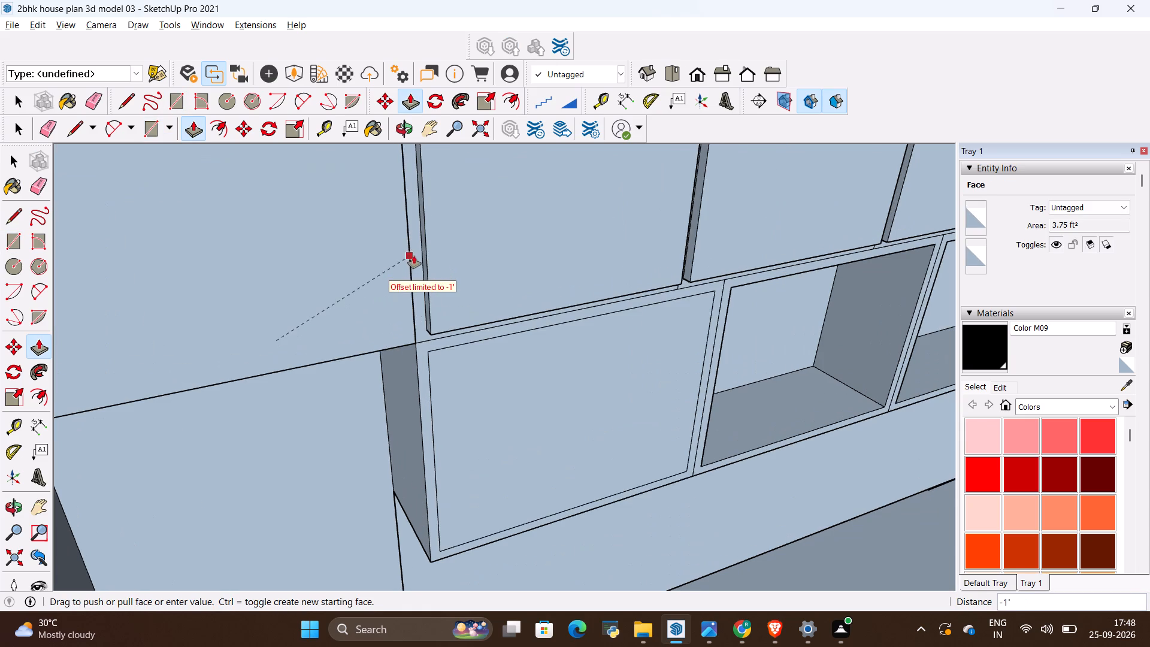
pyautogui.click(418, 252)
pyautogui.scroll(-3, 491, 279)
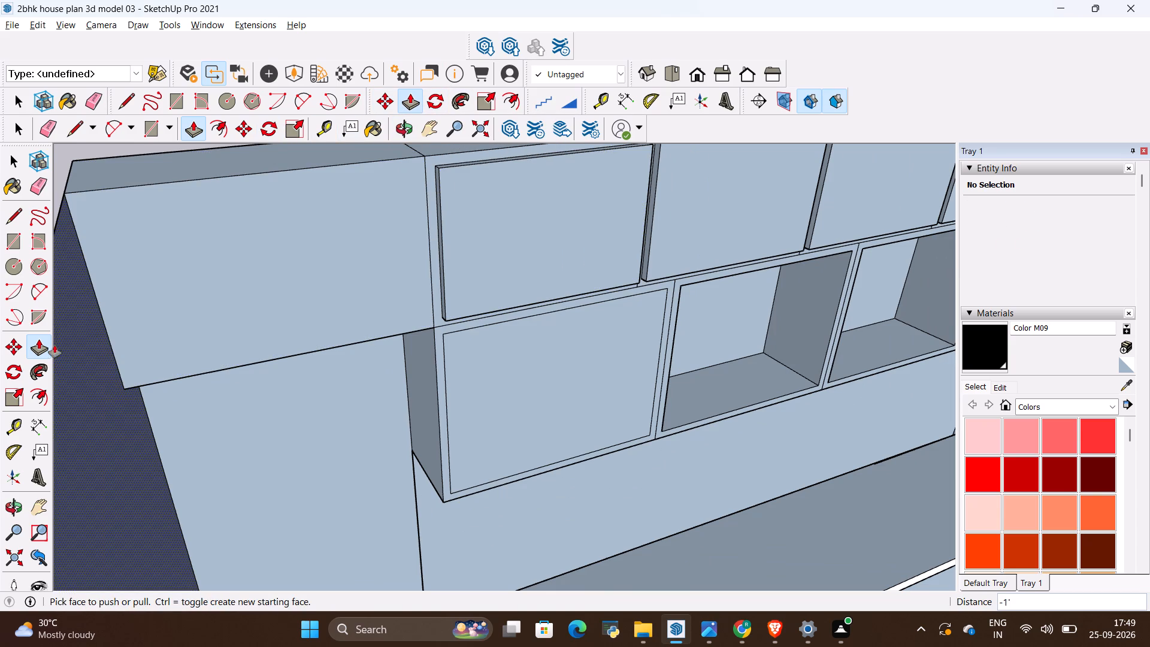
# Offset the front face outline of the new upper cabinet inward by 1".
pyautogui.click(32, 395)
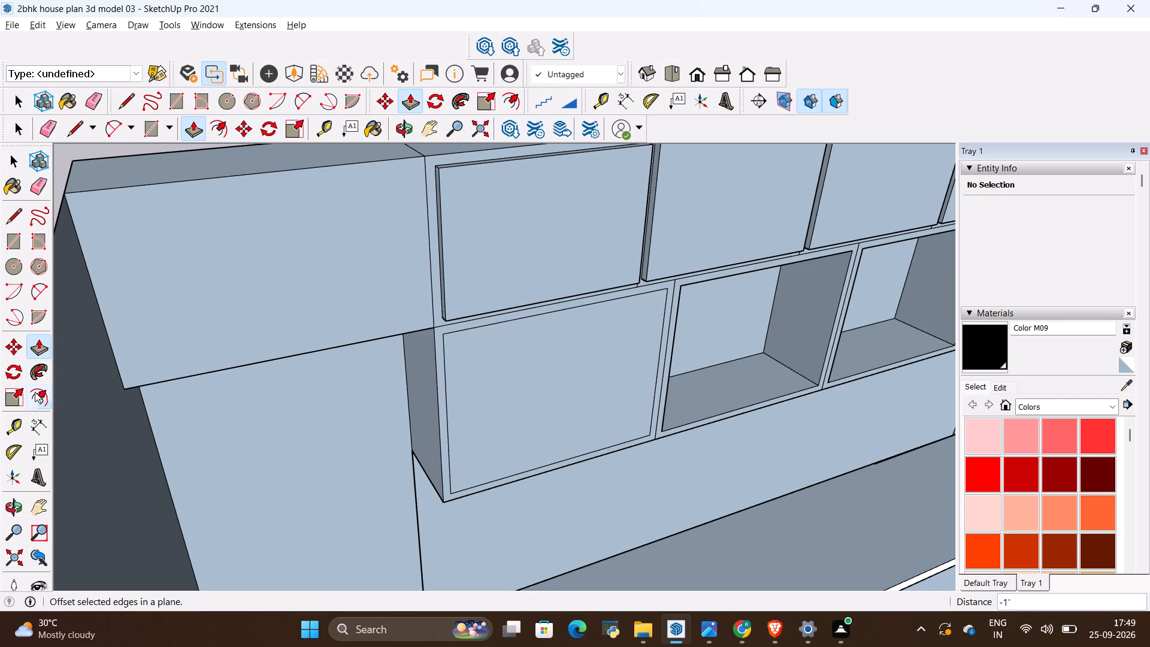
pyautogui.click(202, 290)
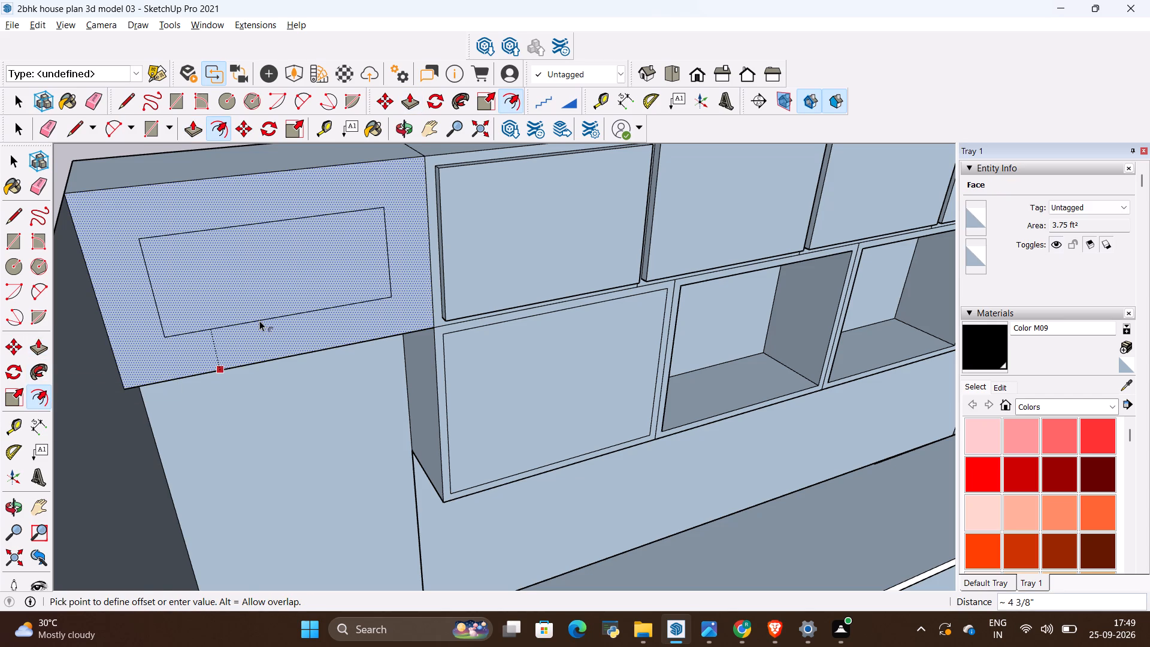
pyautogui.press('BackSpace')
pyautogui.write('1"')
pyautogui.press('Return')
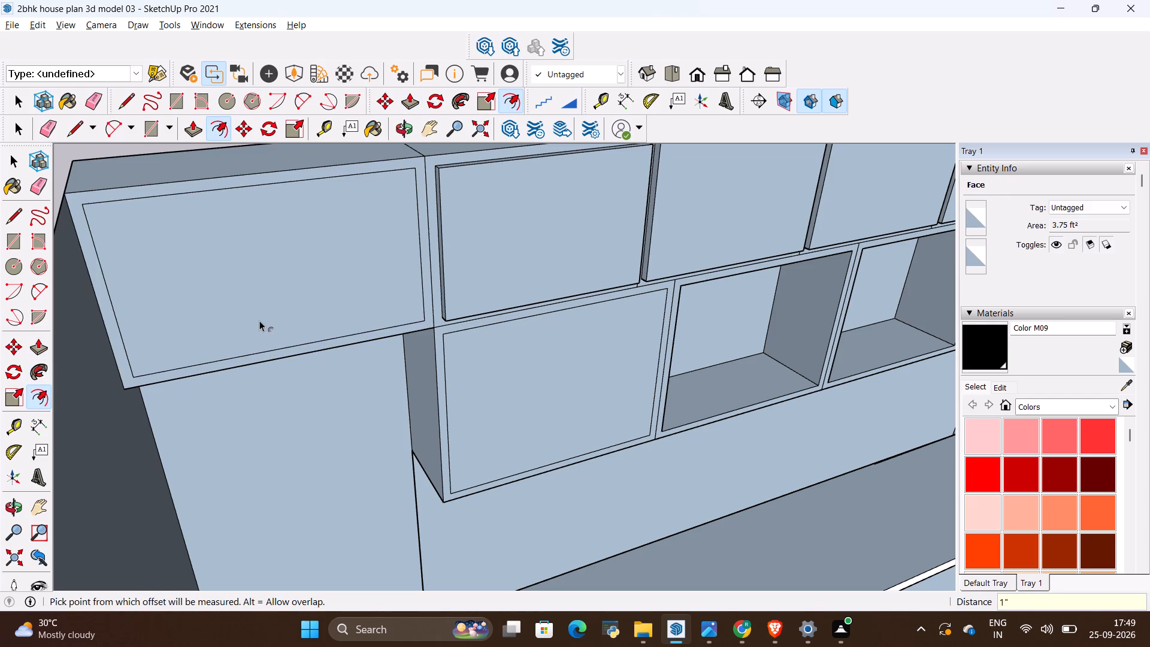
# Extrude the new cabinet's inner front panel 1" to form a door level with the adjacent upper cabinet door.
pyautogui.press('p')
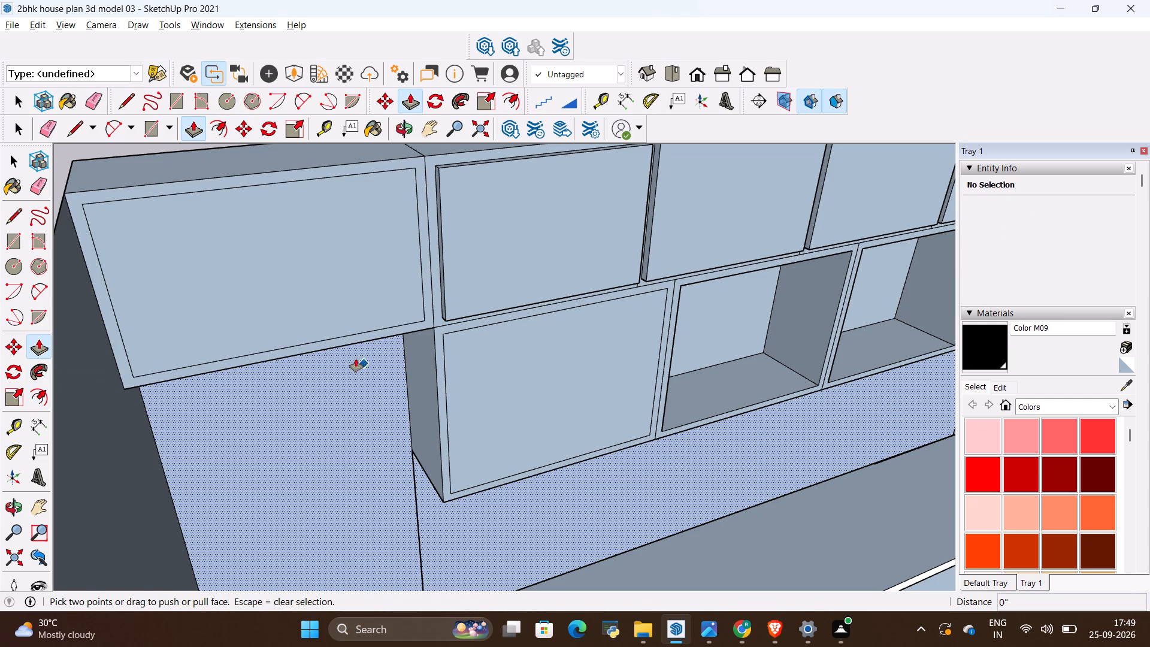
pyautogui.click(358, 319)
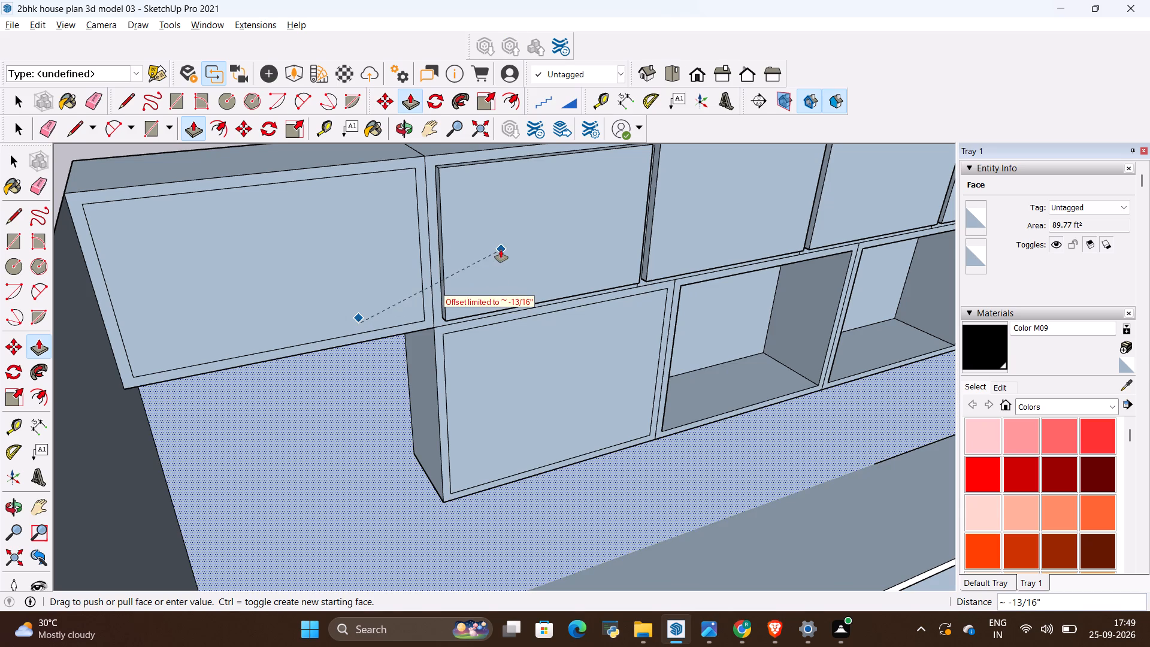
pyautogui.press('Escape')
pyautogui.click(389, 271)
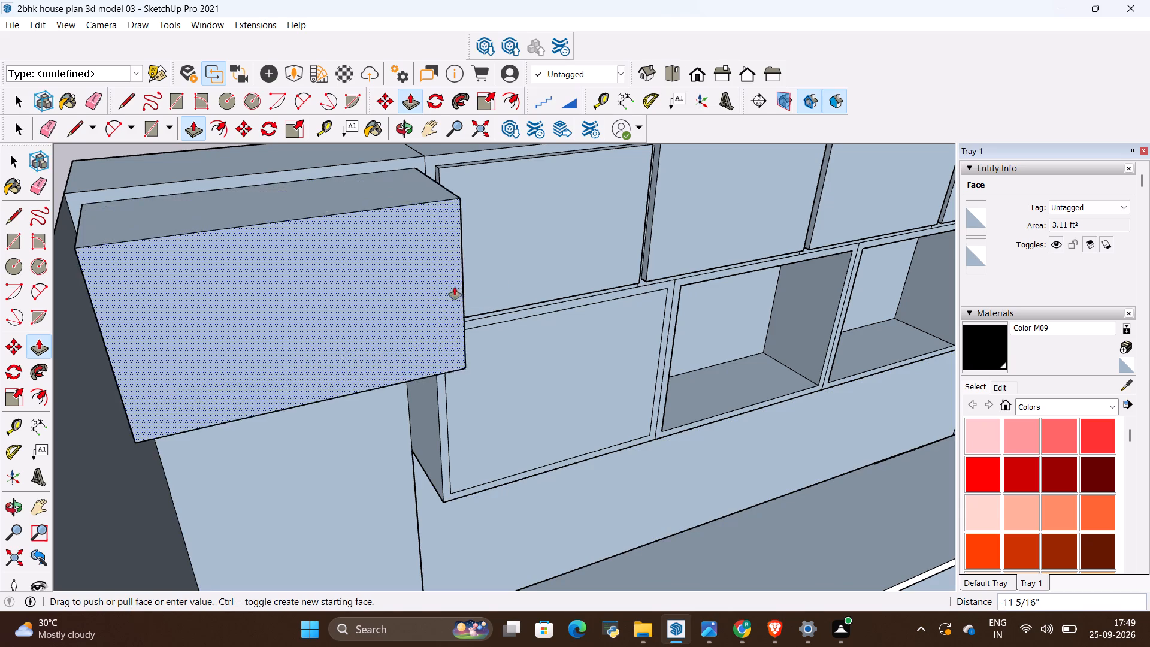
pyautogui.click(491, 250)
pyautogui.scroll(-5, 492, 283)
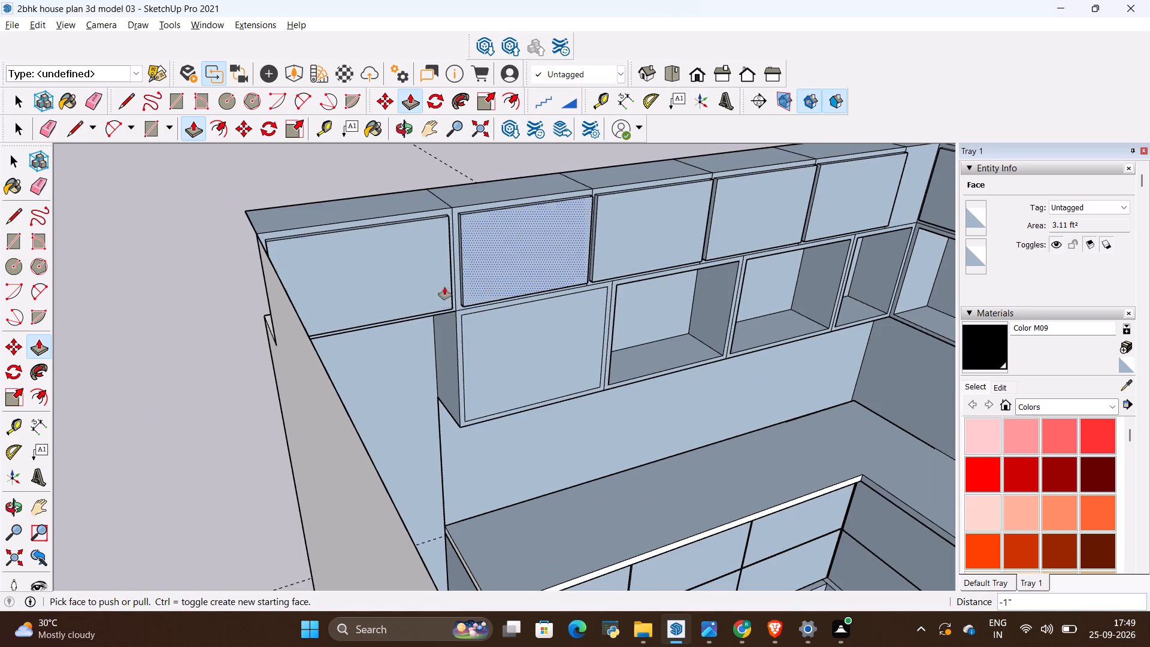
# Examine the finished upper cabinets on the long wall from several angles and compare them with the reference elevation image.
pyautogui.press('space')
pyautogui.click(175, 252)
pyautogui.moveTo(291, 291); pyautogui.dragTo(461, 320, button='middle')
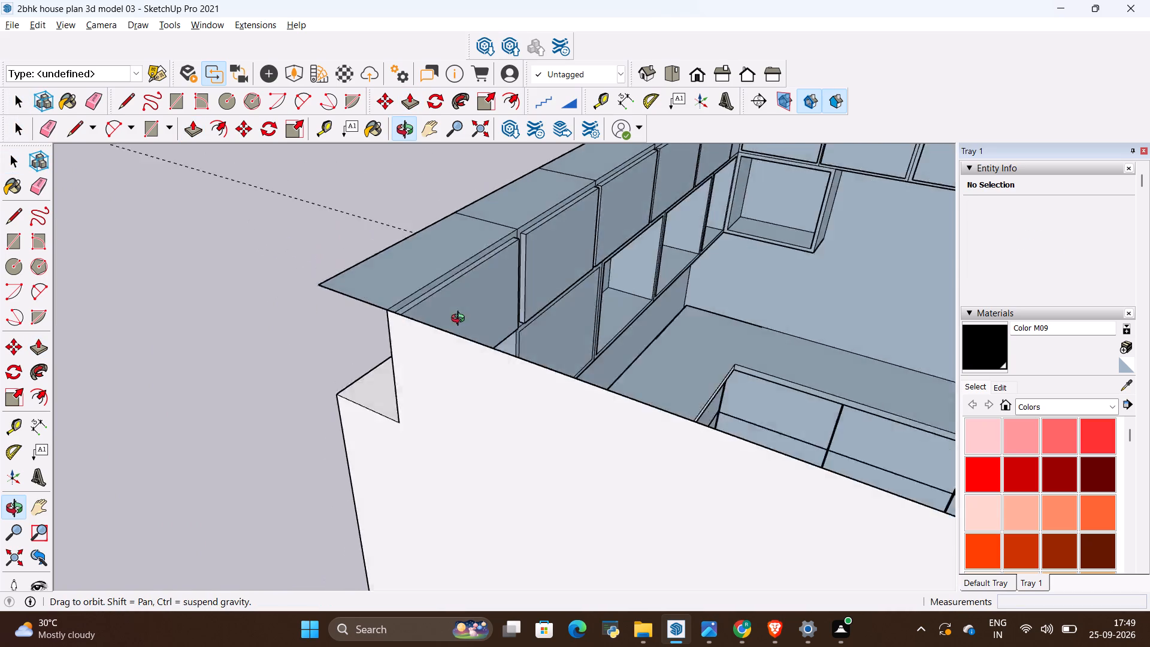
pyautogui.moveTo(461, 320); pyautogui.dragTo(311, 299, button='middle')
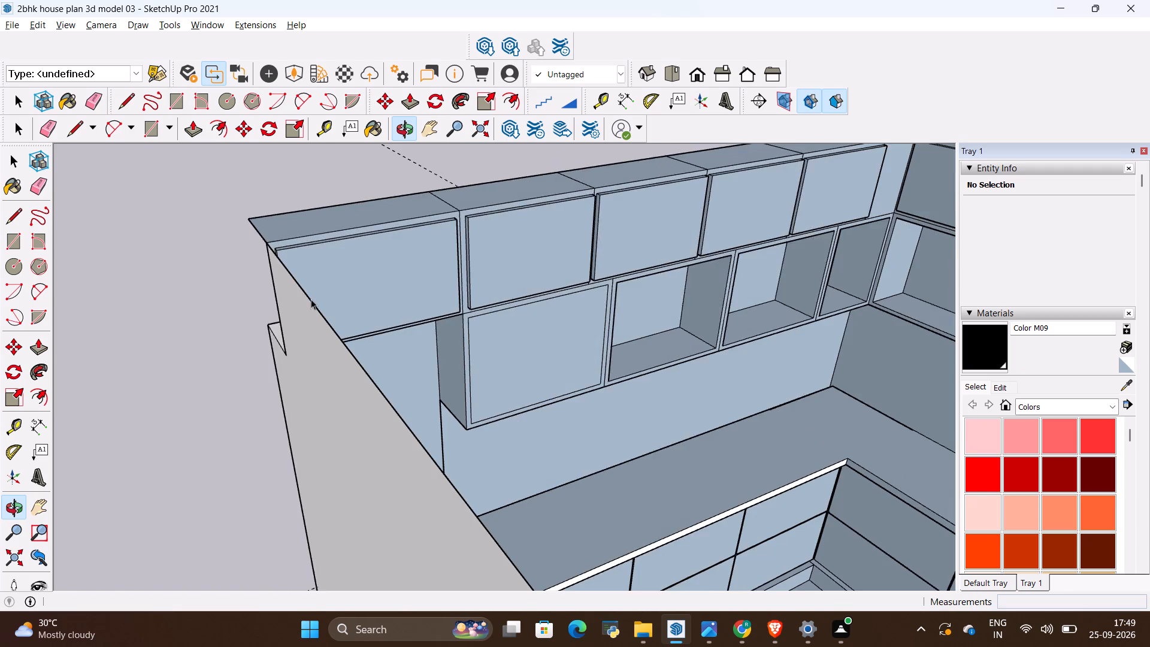
pyautogui.scroll(-4, 322, 297)
pyautogui.moveTo(411, 359); pyautogui.dragTo(250, 319, button='middle')
pyautogui.scroll(-4, 355, 332)
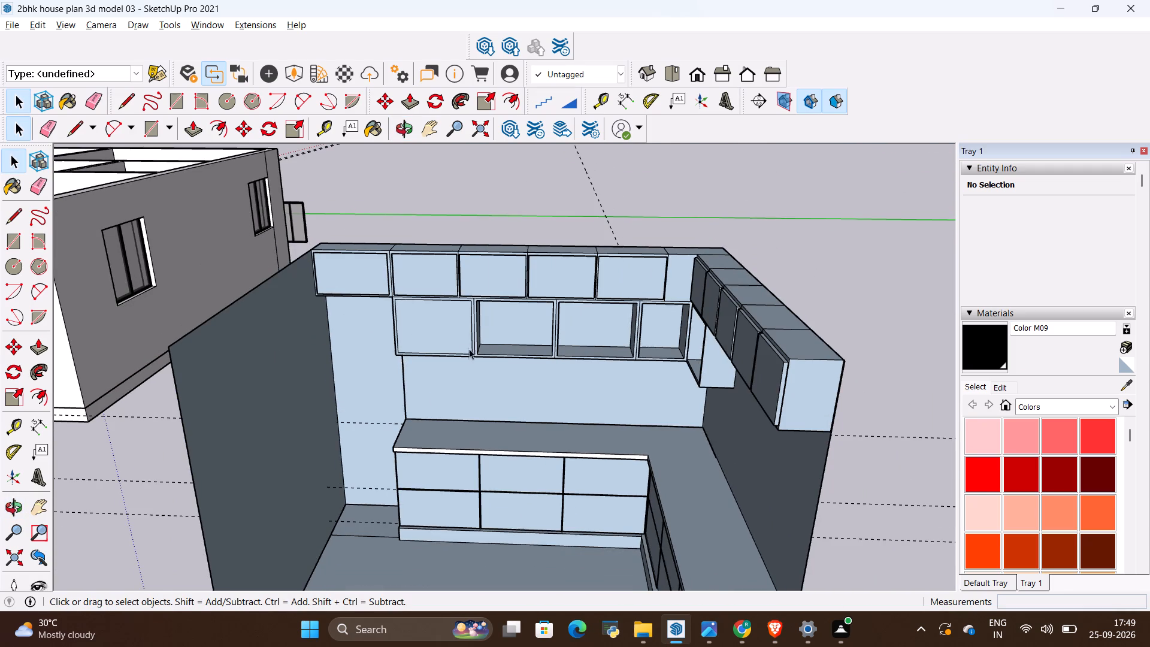
pyautogui.scroll(-2, 513, 345)
pyautogui.scroll(5, 276, 301)
pyautogui.scroll(-4, 274, 297)
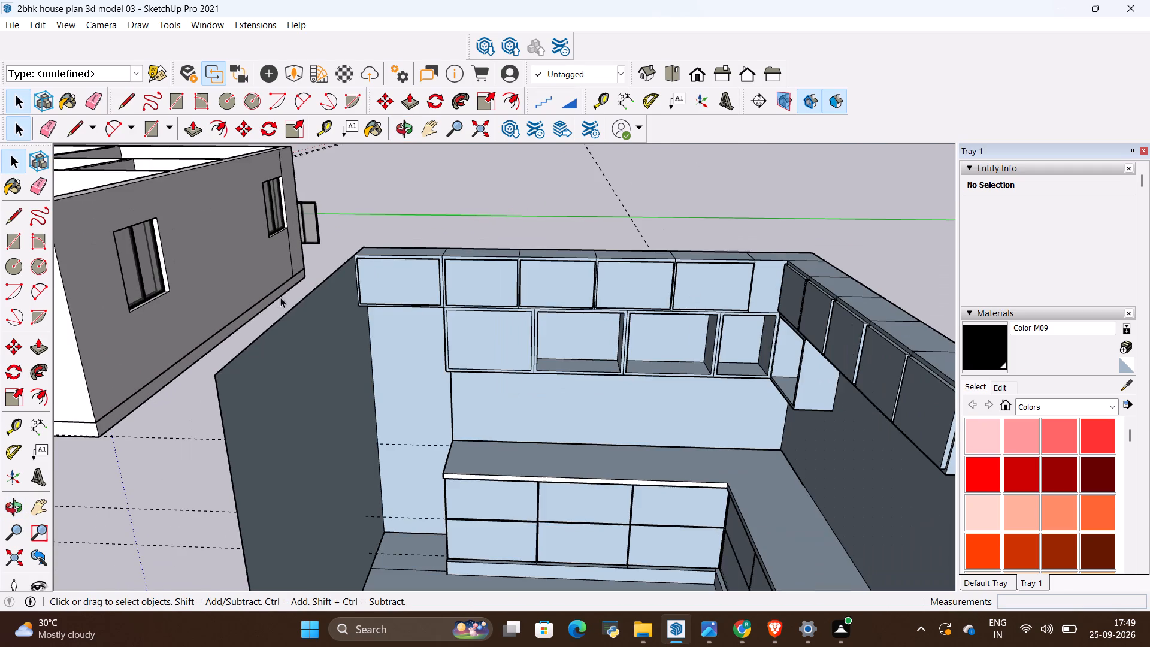
pyautogui.scroll(2, 405, 342)
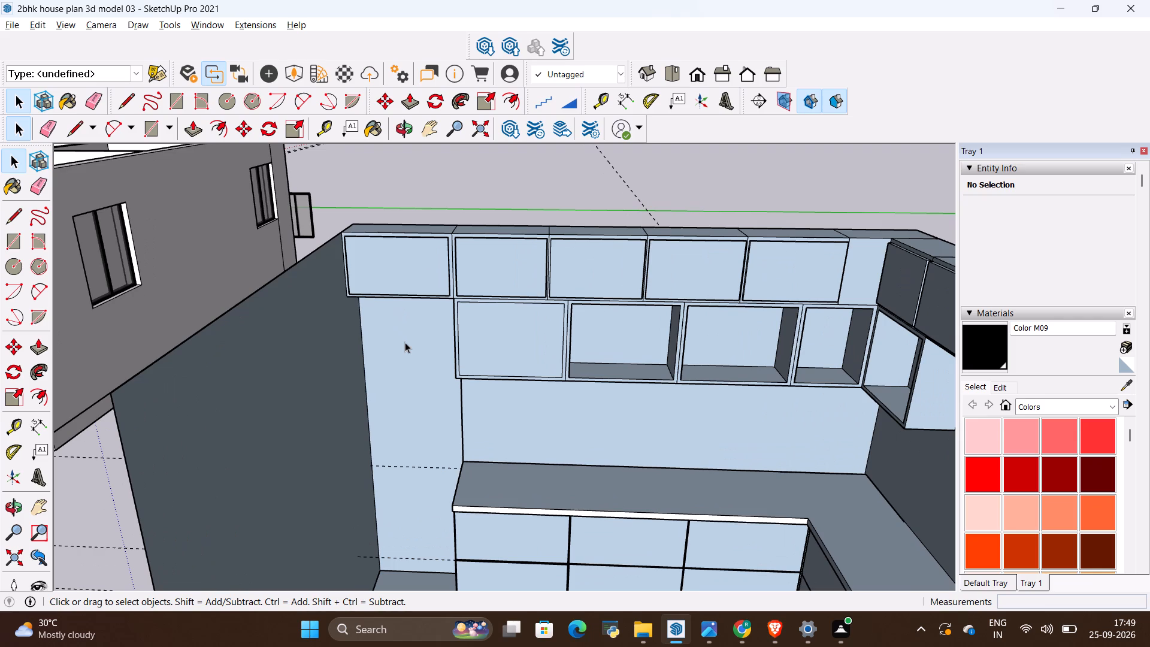
pyautogui.scroll(-4, 411, 338)
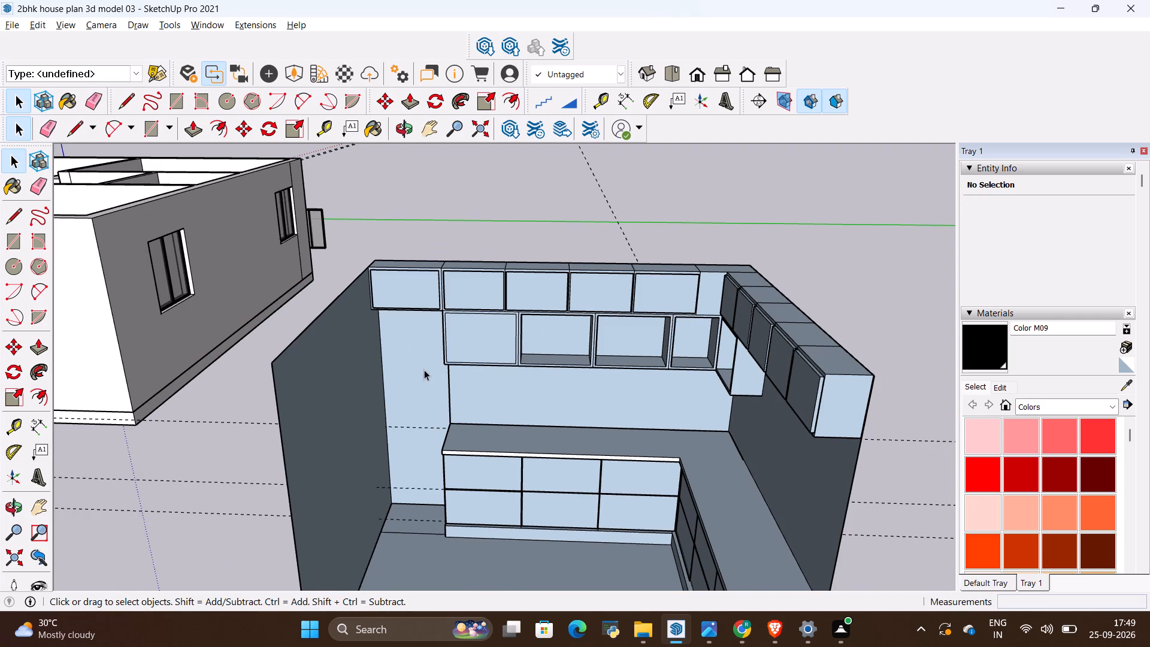
pyautogui.scroll(7, 389, 289)
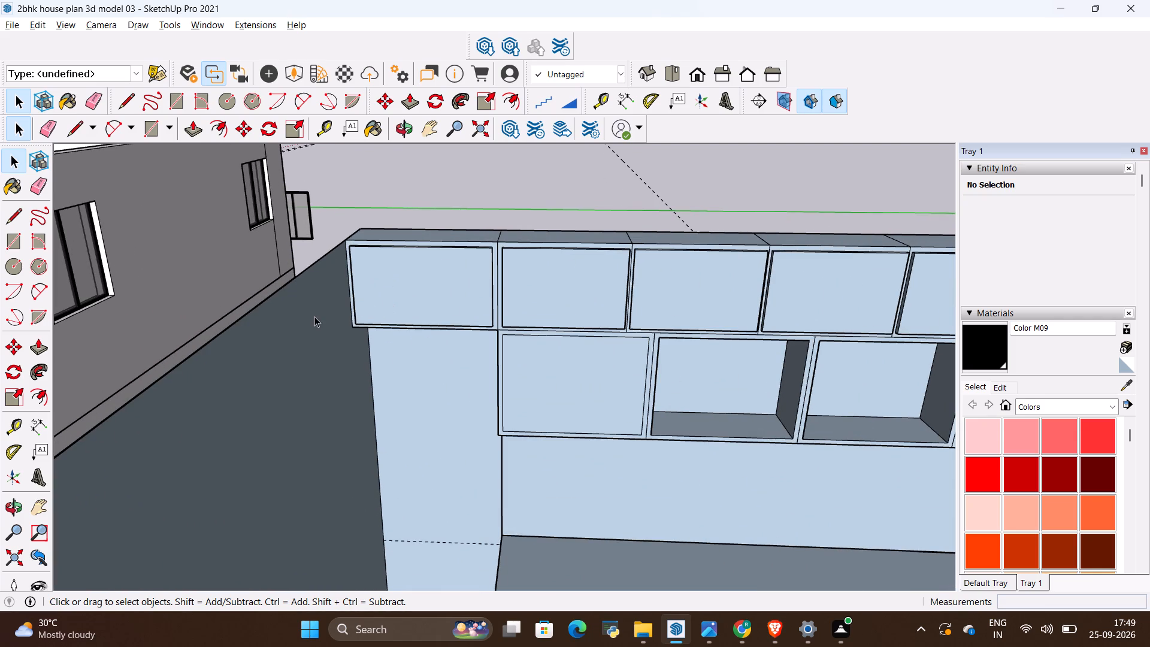
pyautogui.scroll(3, 434, 274)
pyautogui.scroll(-1, 438, 273)
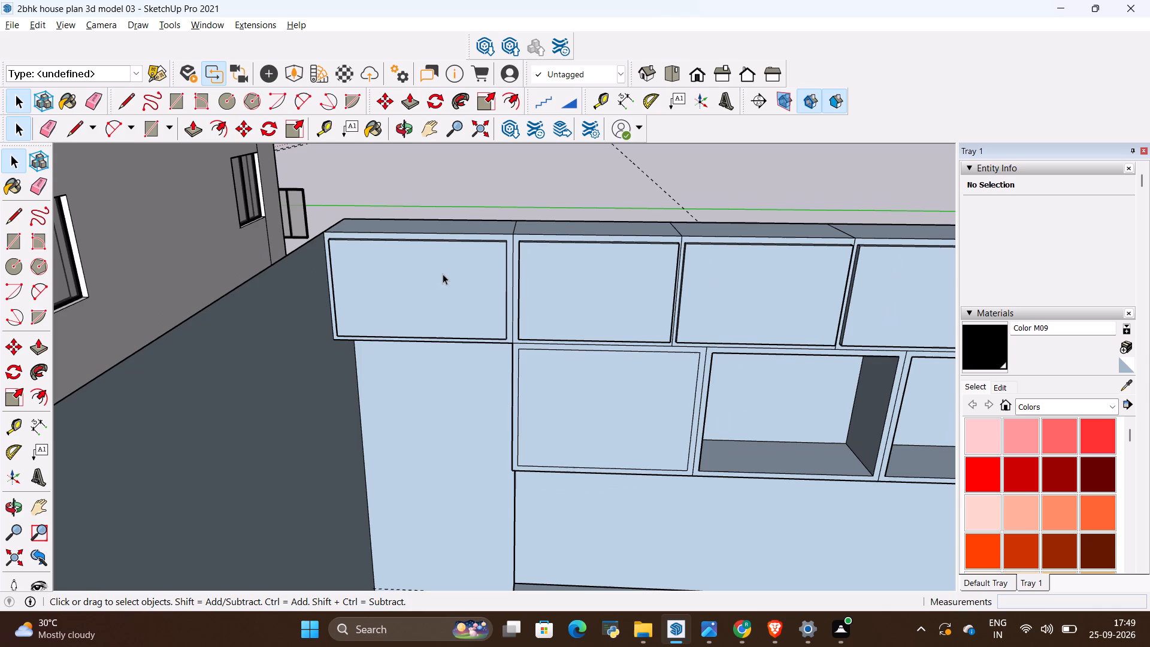
pyautogui.moveTo(452, 374); pyautogui.dragTo(462, 230, button='middle')
pyautogui.moveTo(453, 356); pyautogui.dragTo(453, 300, button='middle')
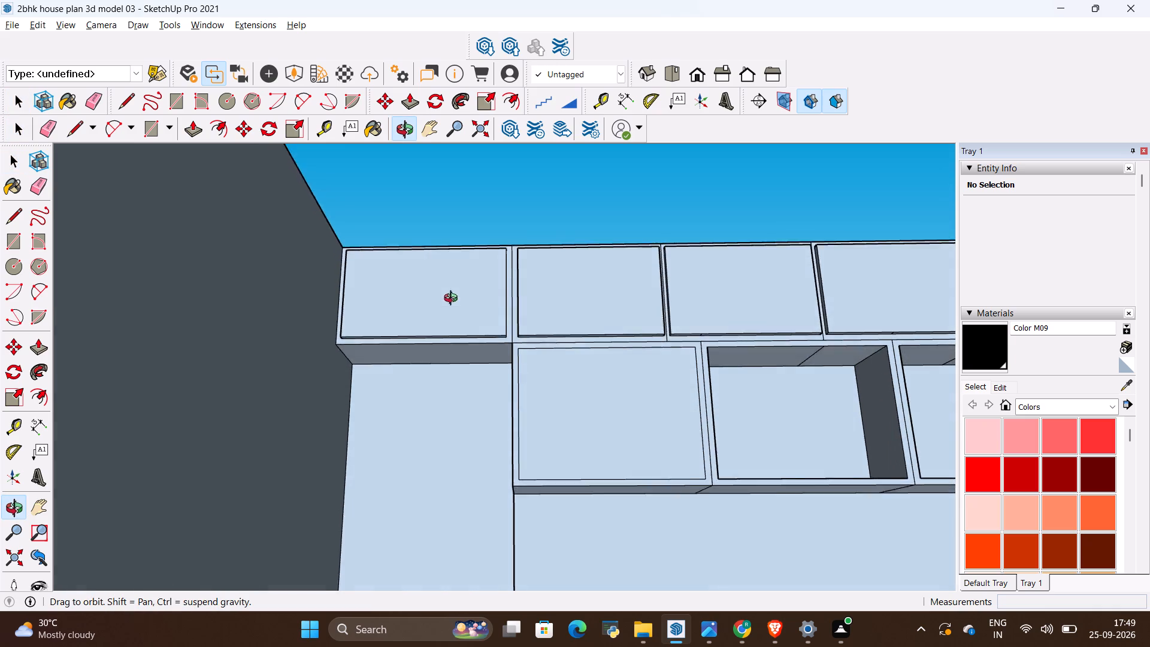
pyautogui.moveTo(453, 300); pyautogui.dragTo(456, 322, button='middle')
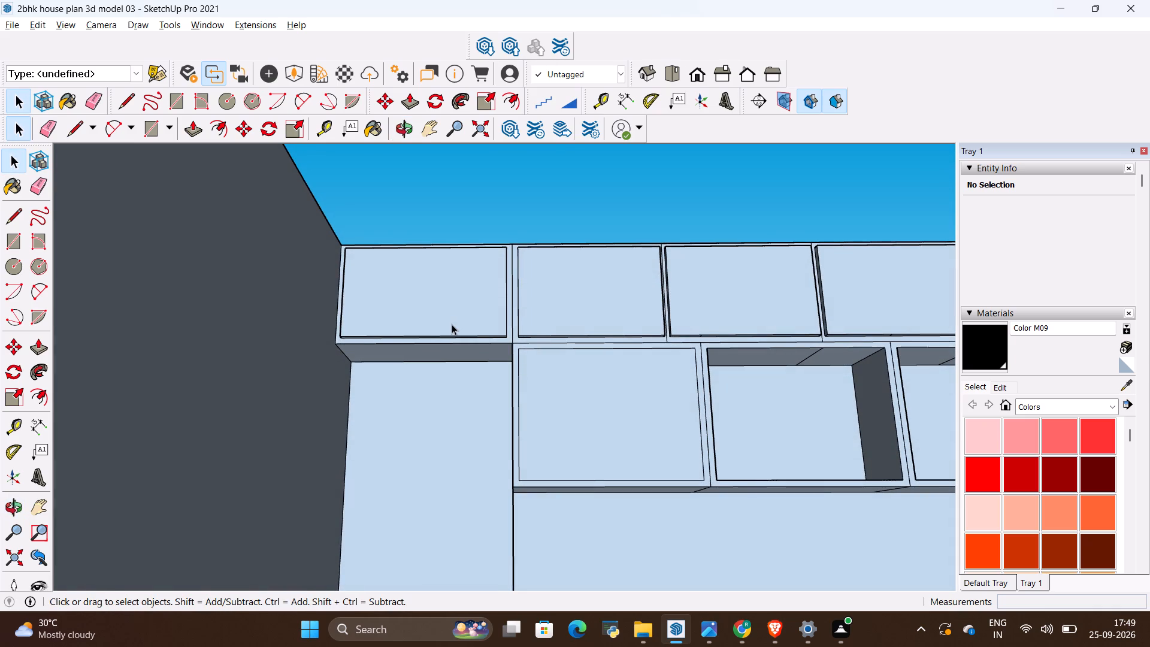
pyautogui.scroll(-5, 459, 322)
pyautogui.scroll(4, 618, 389)
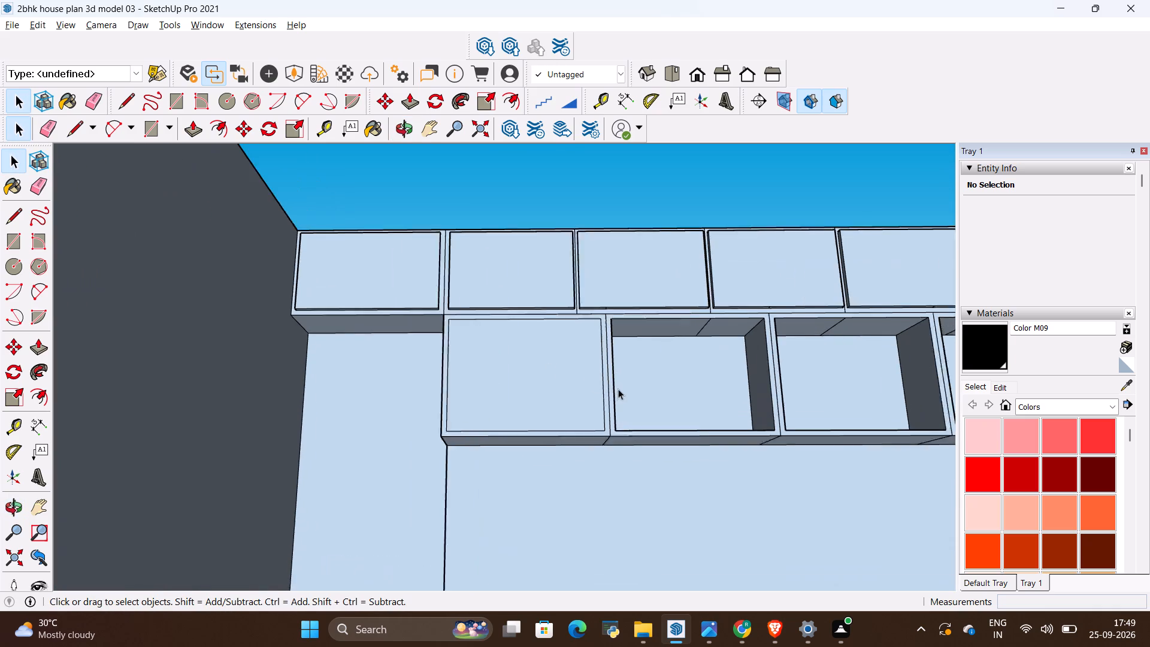
pyautogui.moveTo(591, 464); pyautogui.dragTo(599, 403, button='middle')
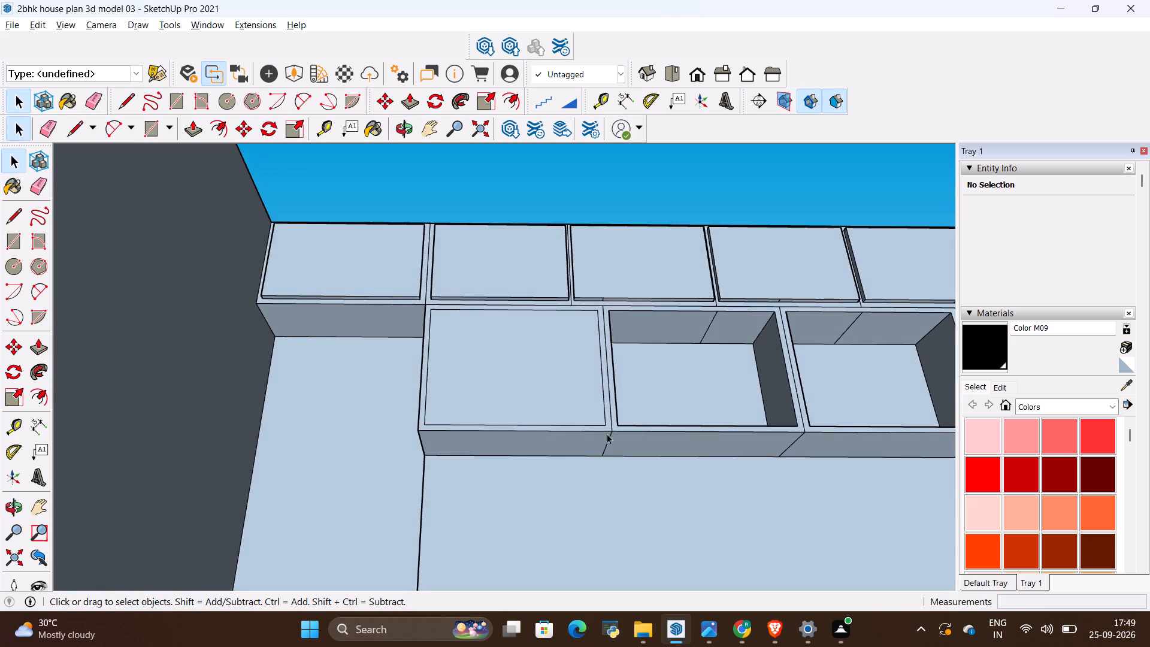
pyautogui.scroll(4, 608, 443)
pyautogui.scroll(-5, 591, 410)
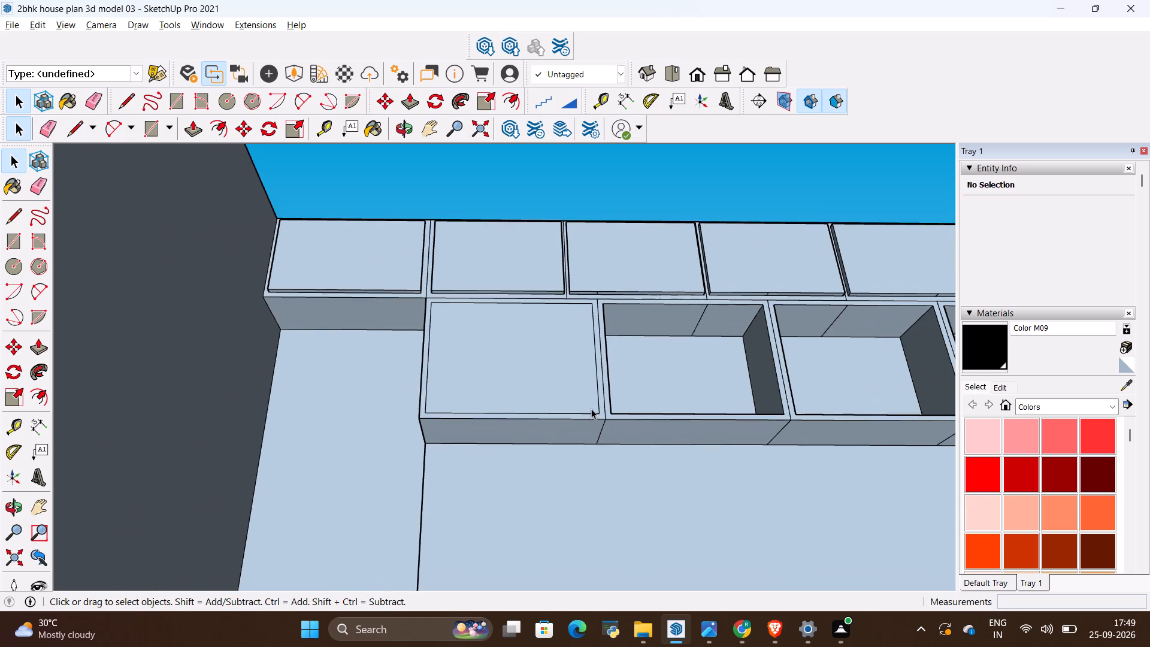
pyautogui.scroll(-4, 591, 409)
pyautogui.moveTo(592, 406); pyautogui.dragTo(530, 479, button='middle')
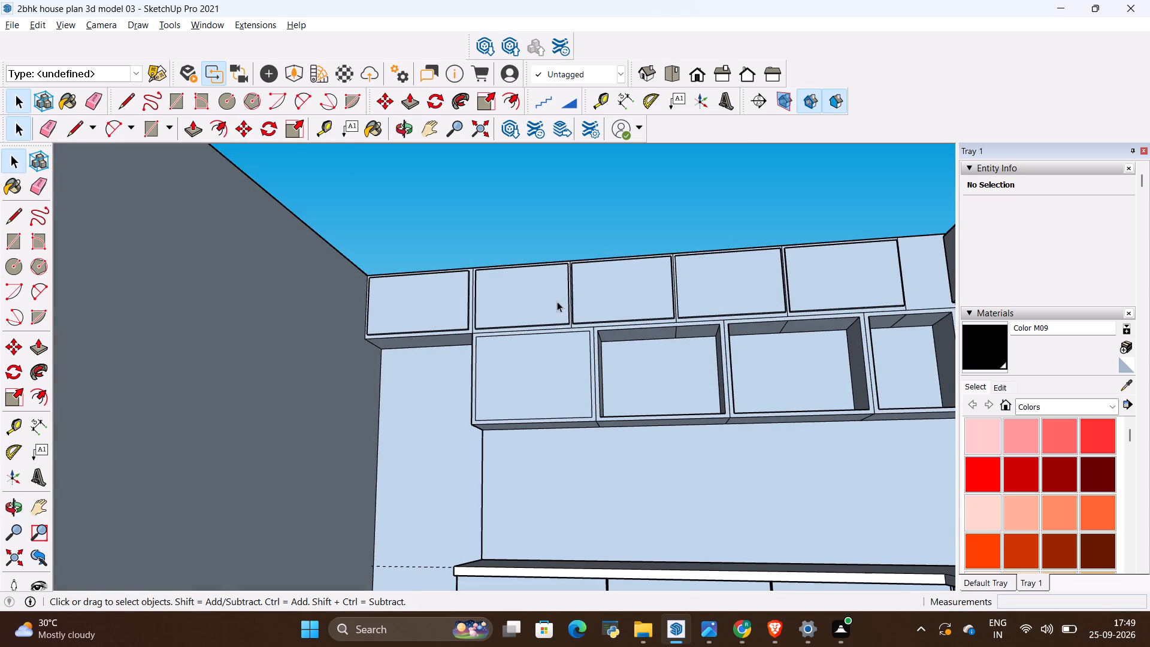
pyautogui.moveTo(492, 343); pyautogui.dragTo(593, 413, button='middle')
pyautogui.moveTo(619, 317); pyautogui.dragTo(595, 349, button='middle')
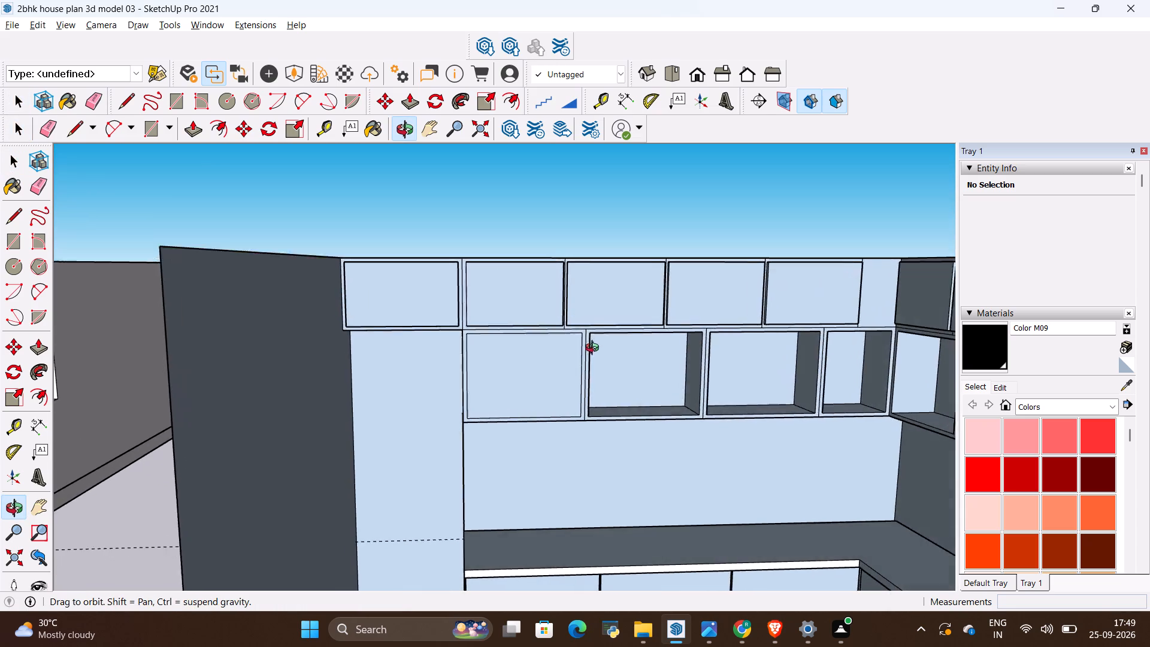
pyautogui.moveTo(595, 349); pyautogui.dragTo(595, 350, button='middle')
pyautogui.scroll(-4, 584, 309)
pyautogui.moveTo(476, 325); pyautogui.dragTo(396, 348, button='middle')
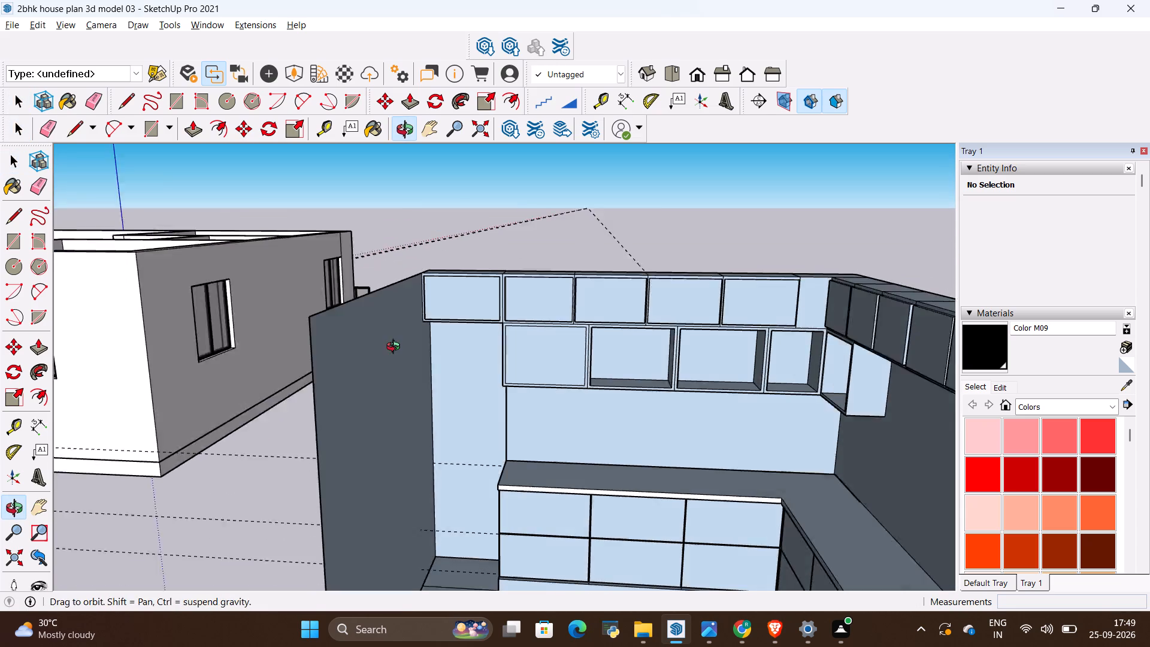
pyautogui.moveTo(396, 348); pyautogui.dragTo(395, 349, button='middle')
pyautogui.scroll(4, 503, 466)
pyautogui.scroll(-4, 515, 422)
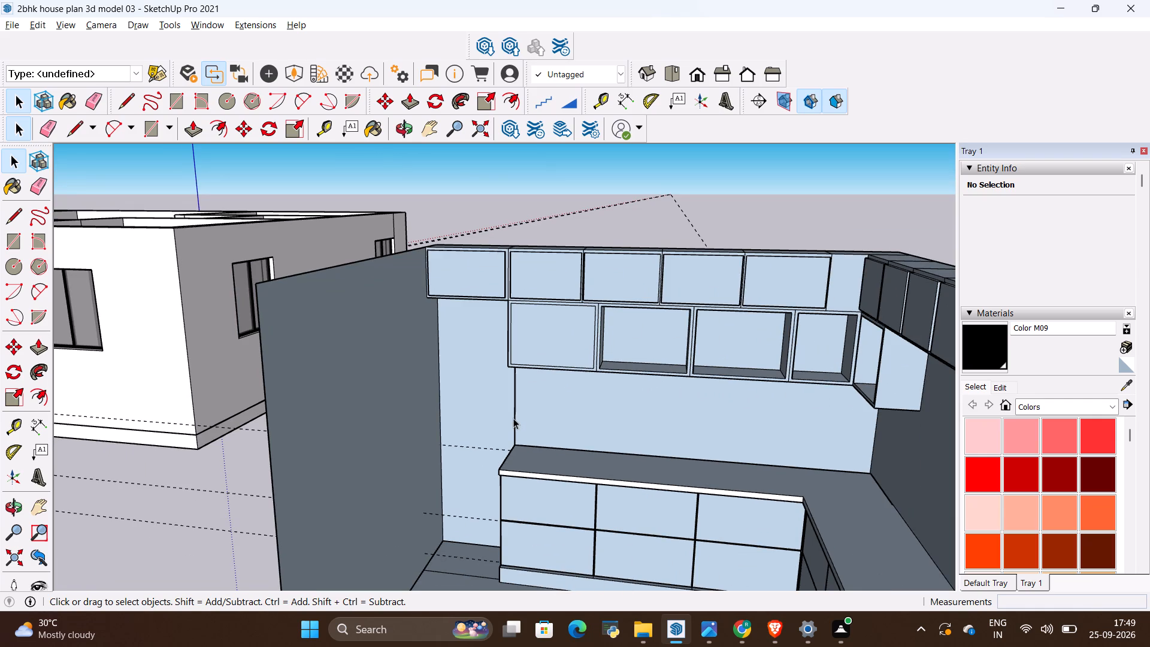
pyautogui.hotkey('alt', 'Tab')
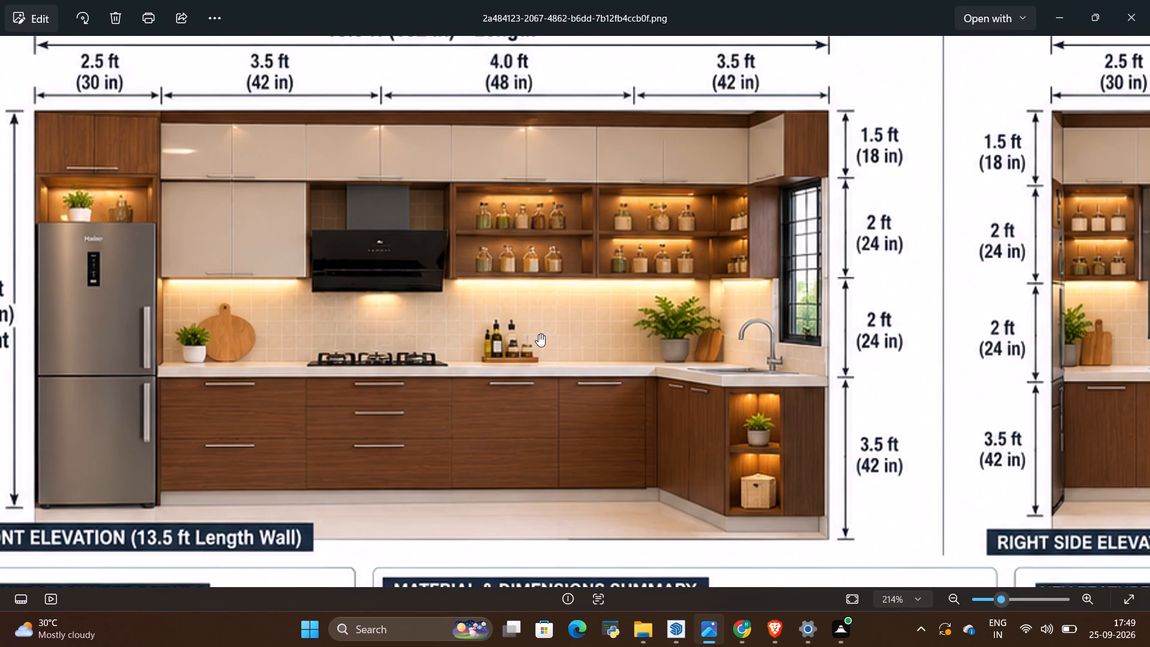
pyautogui.hotkey('alt', 'Tab')
# Draw a 1" vertical line at each end of the bottom frame strip of the open cabinet next to the closed one.
pyautogui.scroll(9, 669, 379)
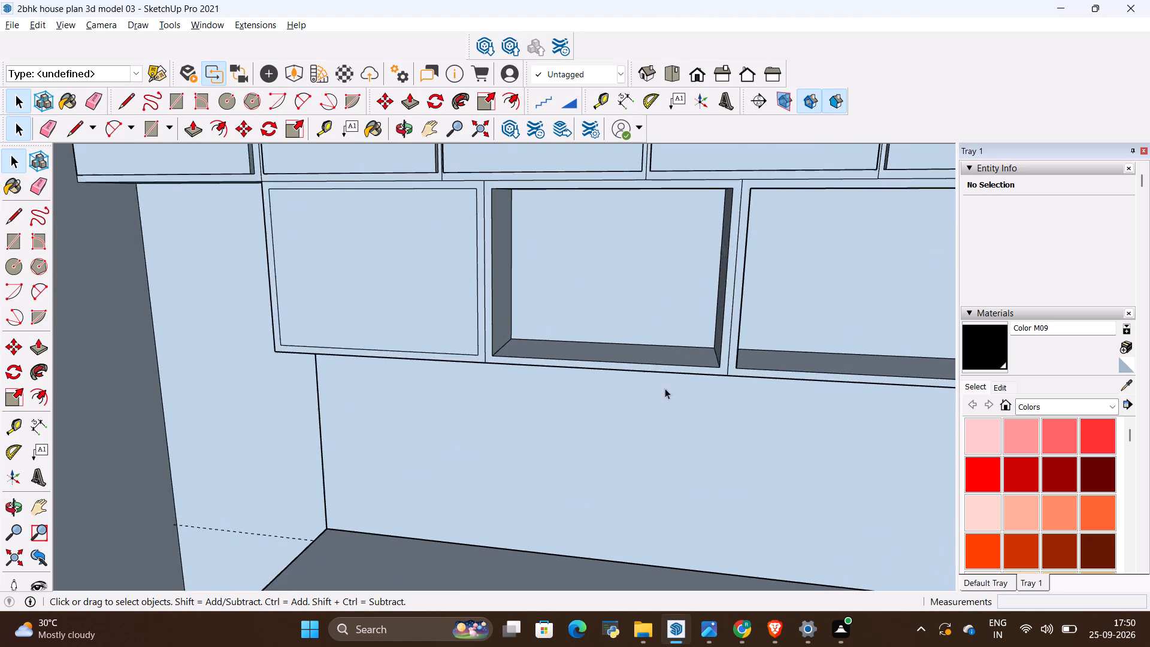
pyautogui.scroll(4, 665, 388)
pyautogui.scroll(6, 716, 341)
pyautogui.press('l')
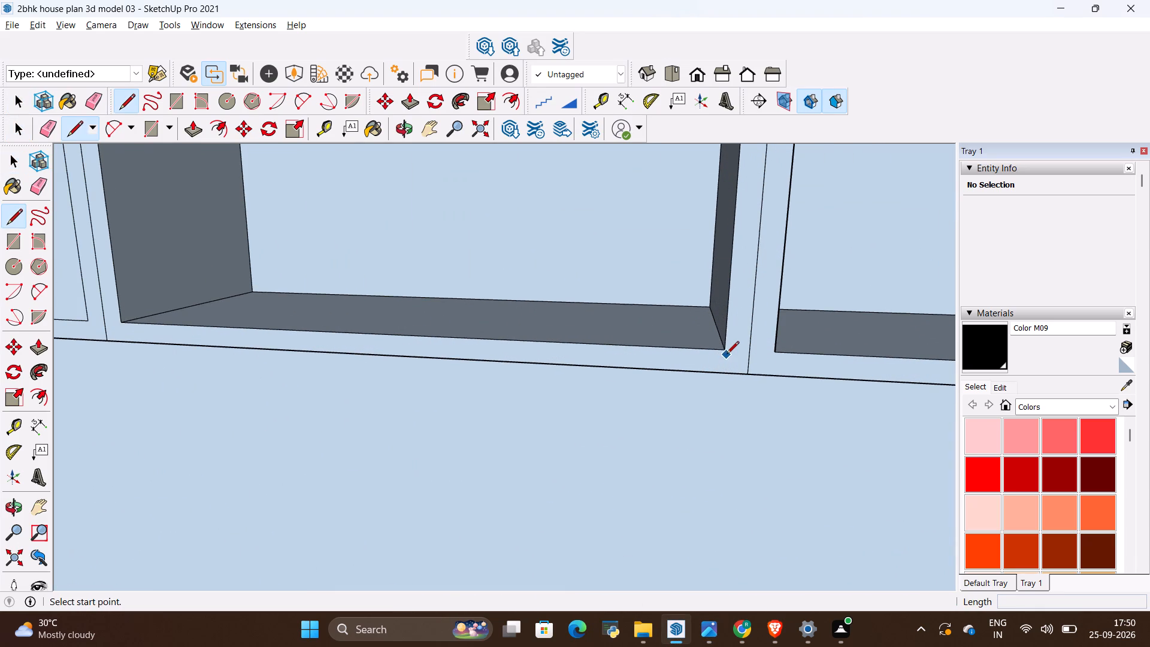
pyautogui.click(726, 354)
pyautogui.click(724, 373)
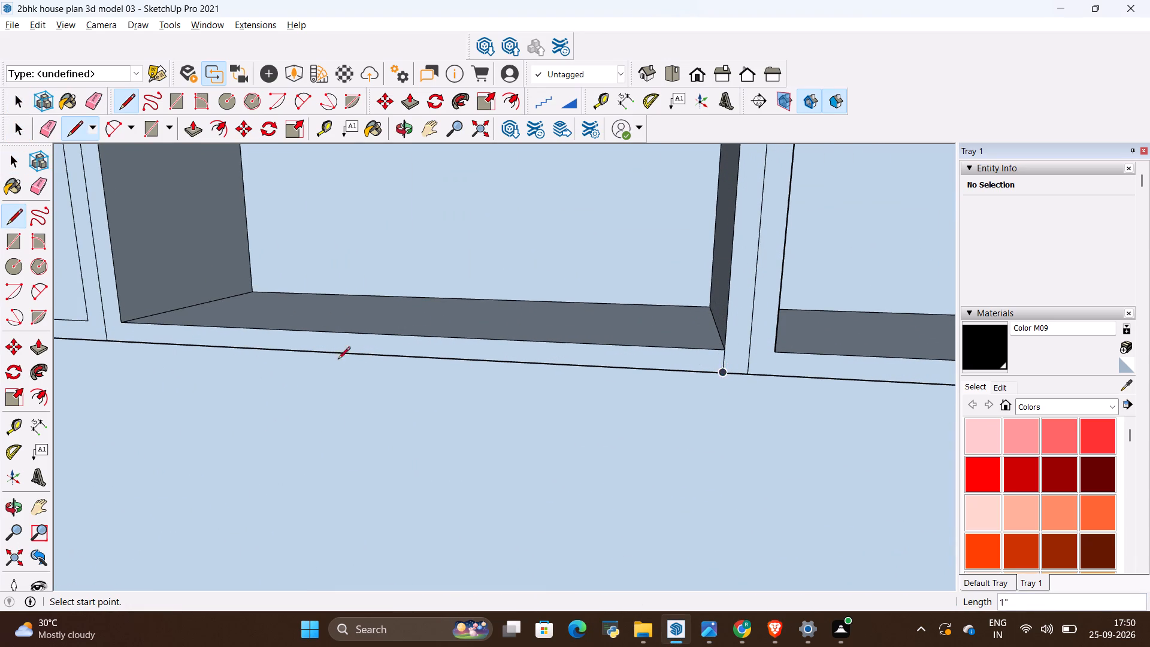
pyautogui.click(122, 323)
pyautogui.click(123, 338)
# Push the marked bottom strip back to the wall and erase the two leftover horizontal edges, opening the bay's underside.
pyautogui.press('p')
pyautogui.click(327, 346)
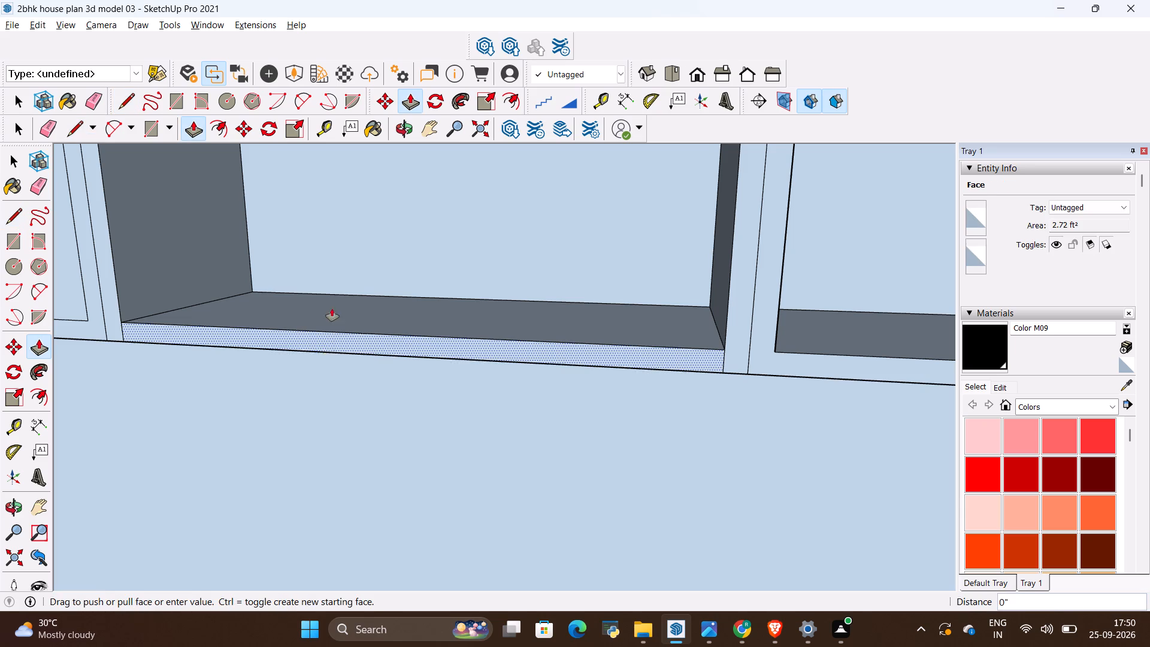
pyautogui.click(347, 240)
pyautogui.press('e')
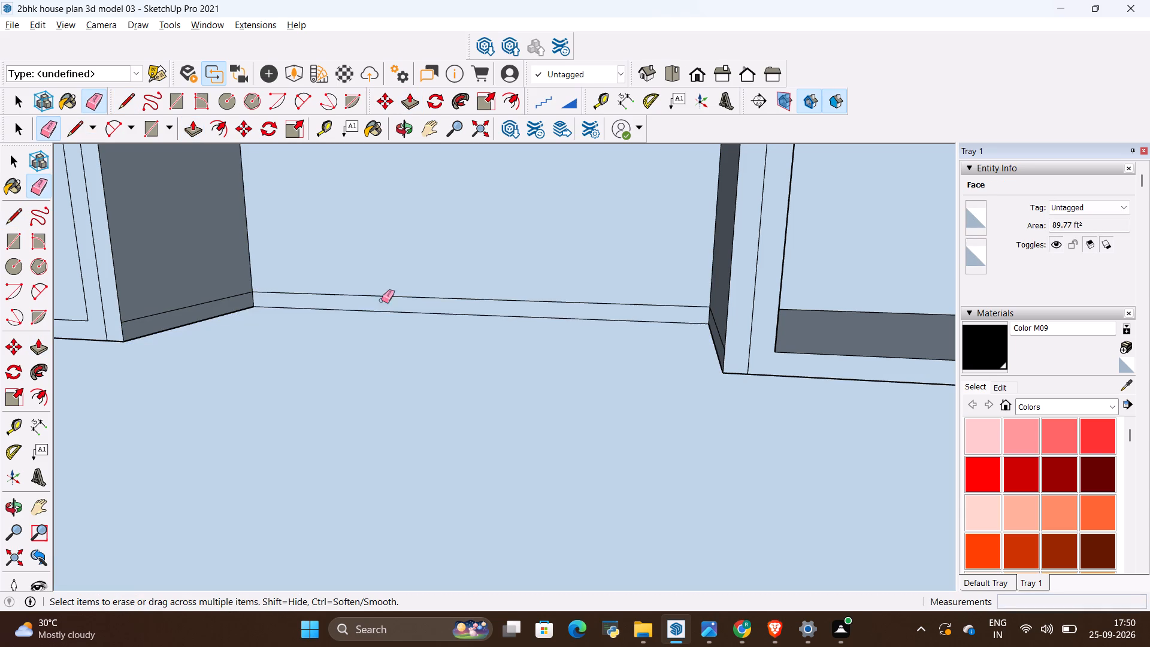
pyautogui.moveTo(382, 285); pyautogui.dragTo(394, 313)
# Check the opened bay and the base drawer fronts under the countertop against the reference elevation image.
pyautogui.scroll(-12, 409, 322)
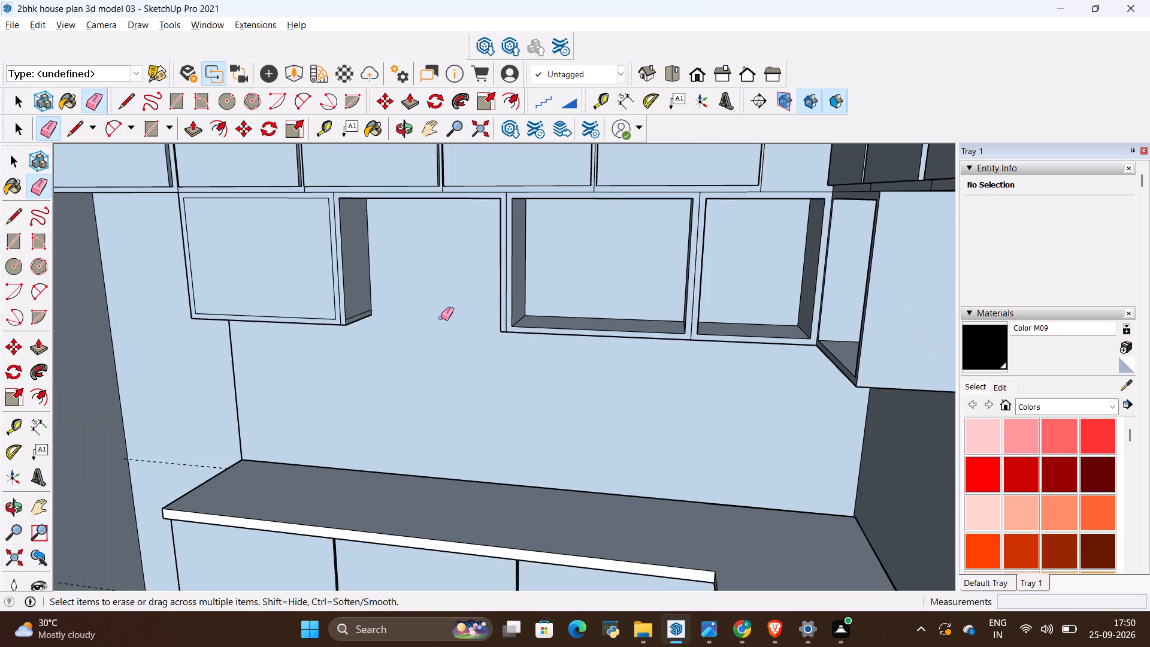
pyautogui.moveTo(443, 339); pyautogui.dragTo(500, 340, button='middle')
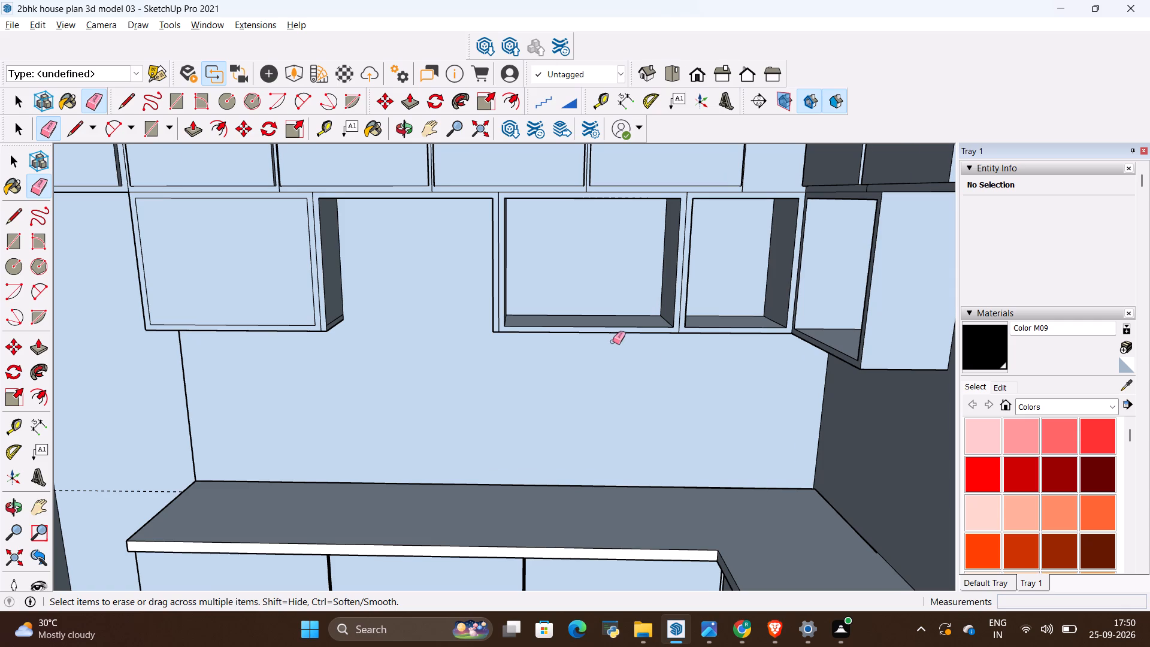
pyautogui.scroll(-5, 613, 341)
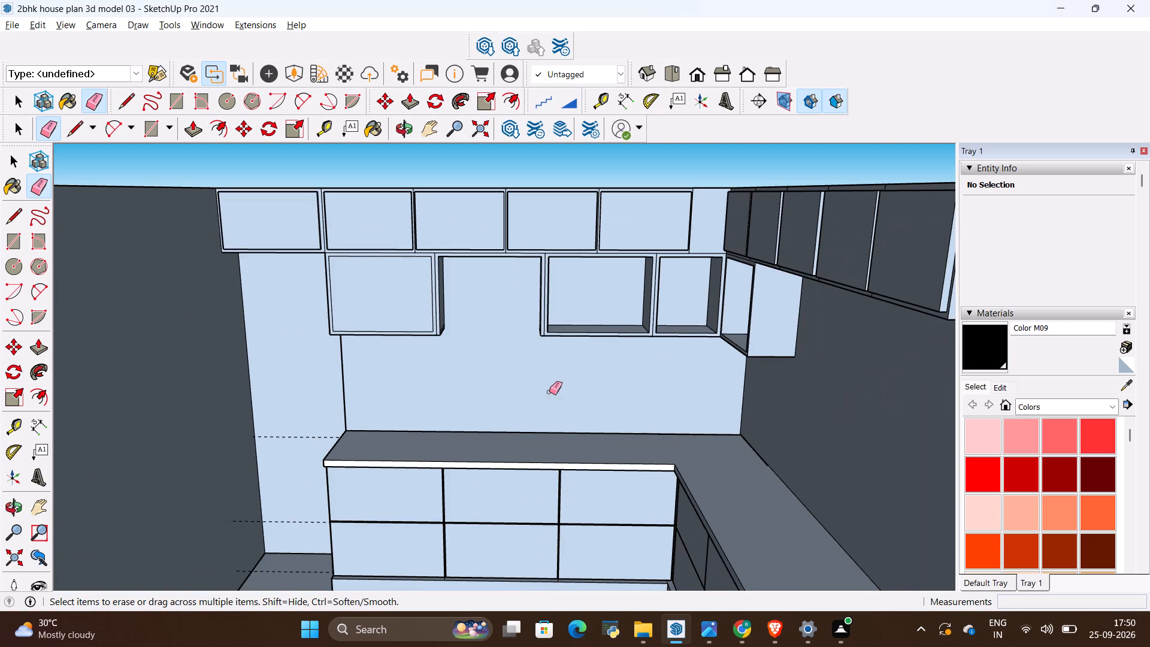
pyautogui.moveTo(549, 392); pyautogui.dragTo(616, 419, button='middle')
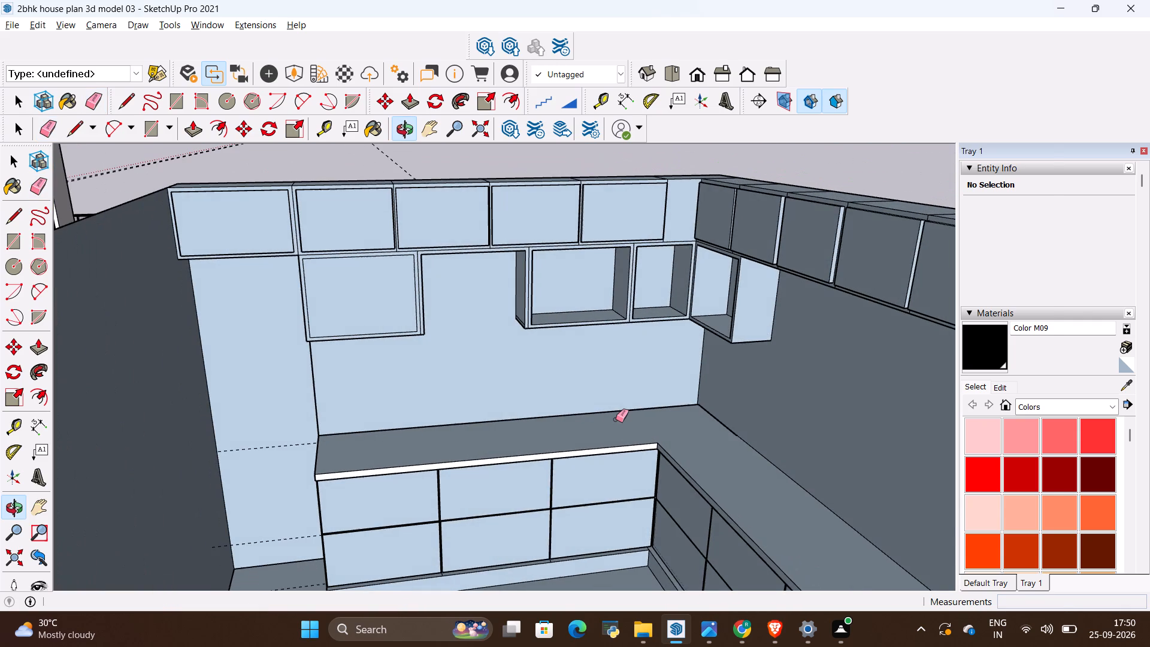
pyautogui.hotkey('alt', 'Tab')
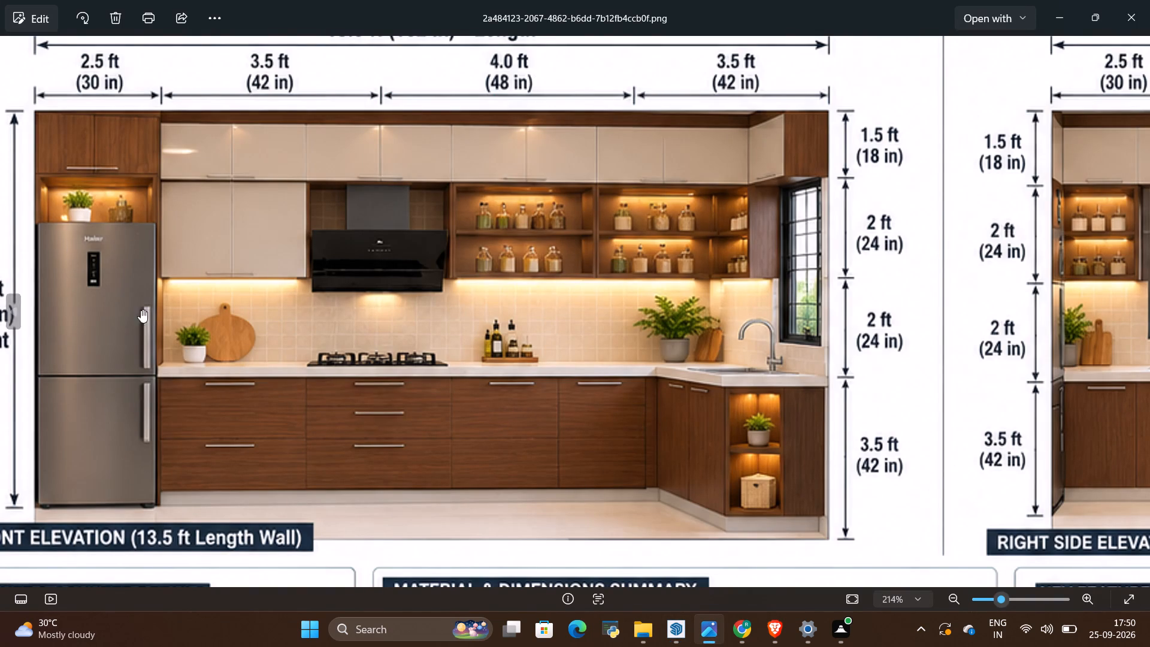
pyautogui.hotkey('alt', 'Tab')
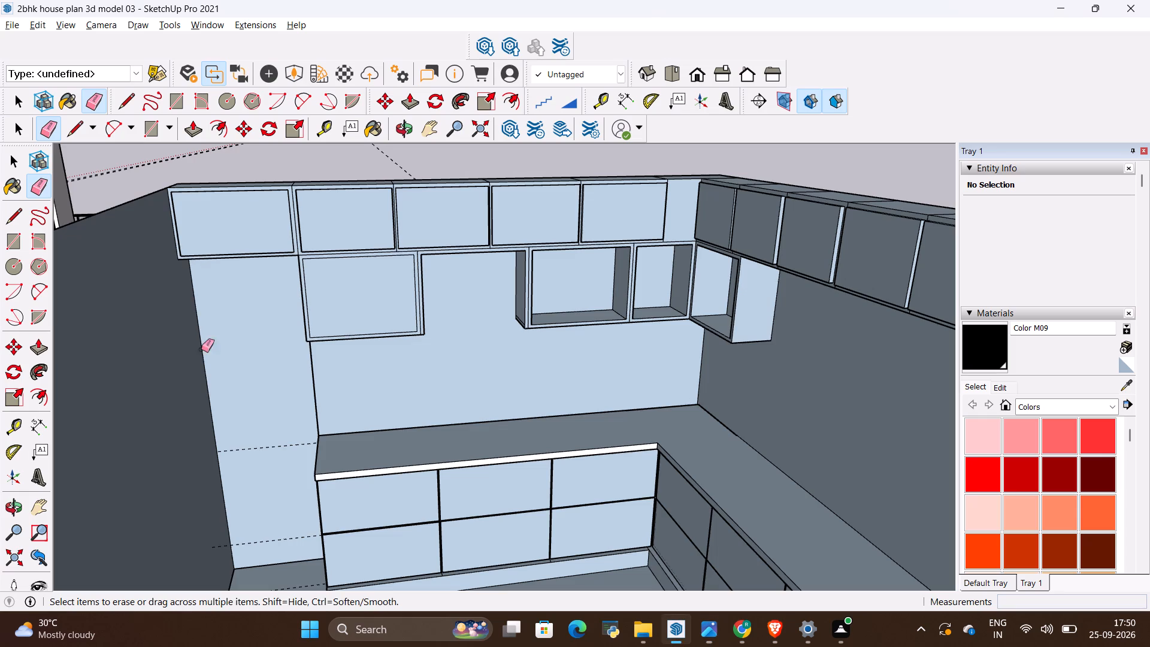
pyautogui.scroll(-3, 247, 379)
pyautogui.scroll(12, 352, 488)
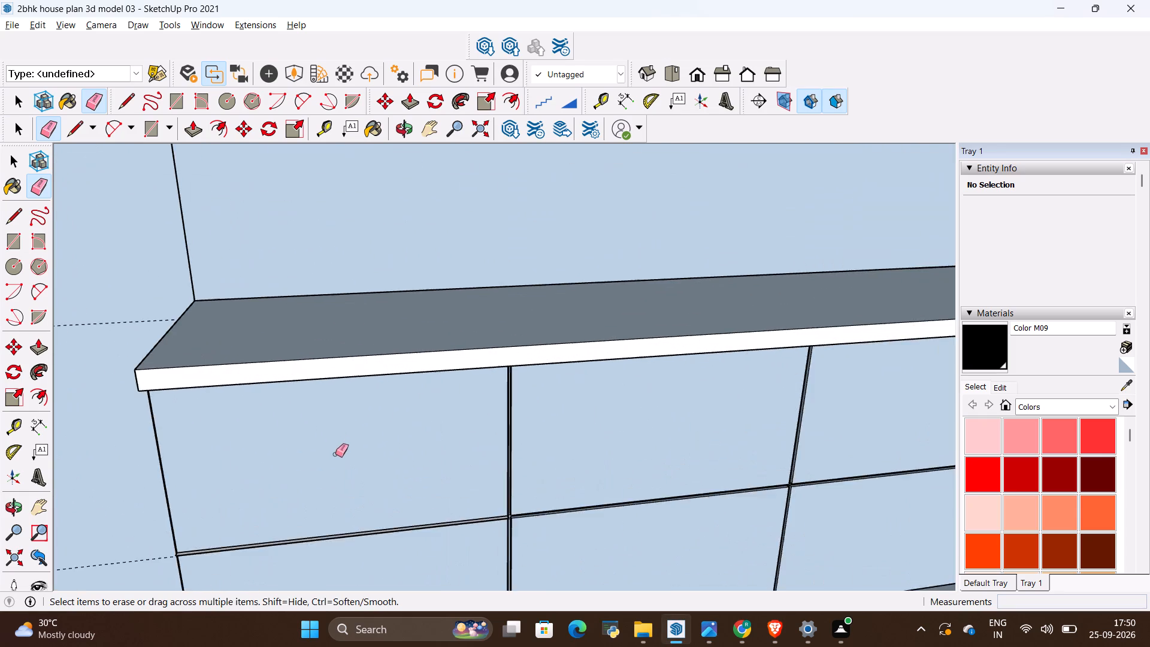
pyautogui.scroll(3, 335, 454)
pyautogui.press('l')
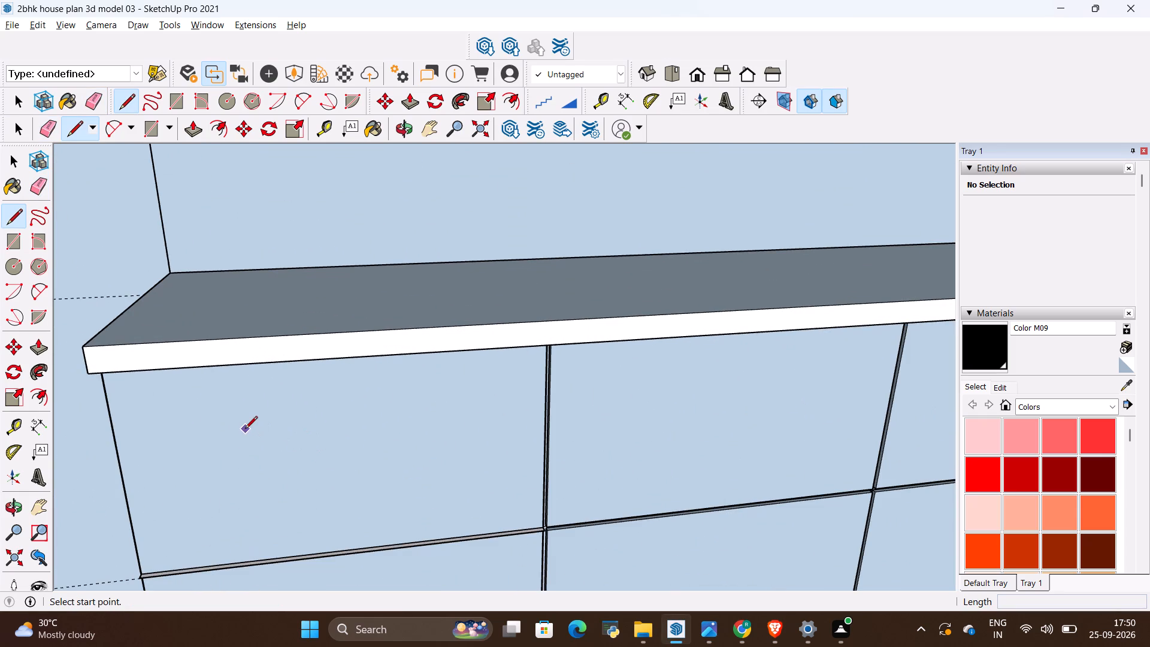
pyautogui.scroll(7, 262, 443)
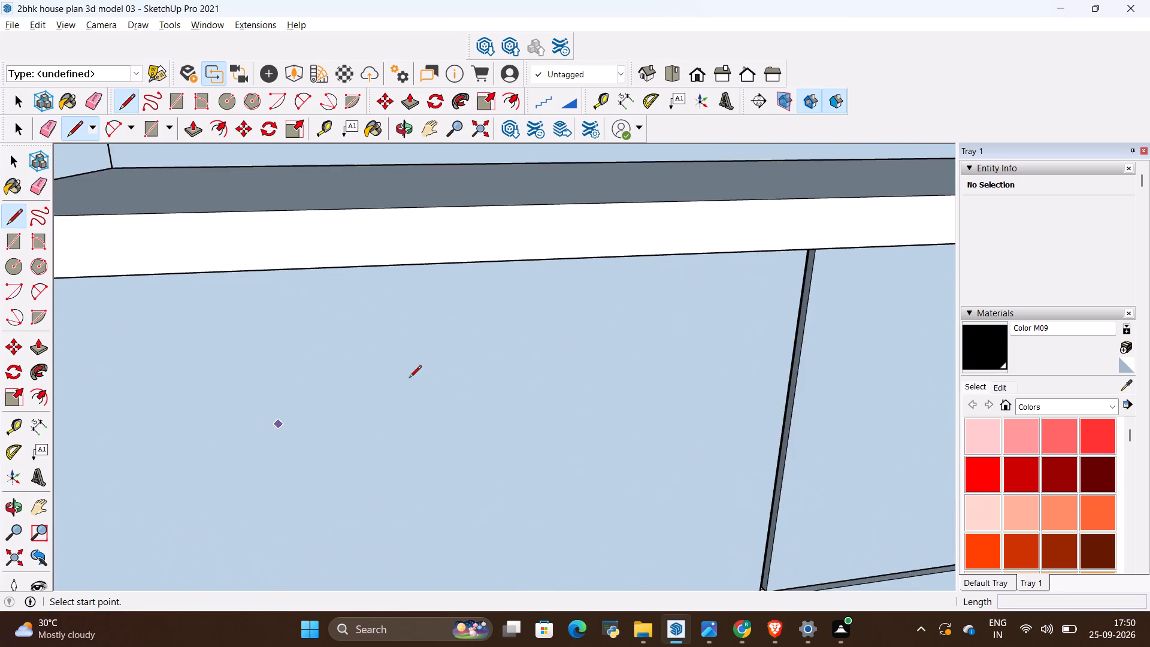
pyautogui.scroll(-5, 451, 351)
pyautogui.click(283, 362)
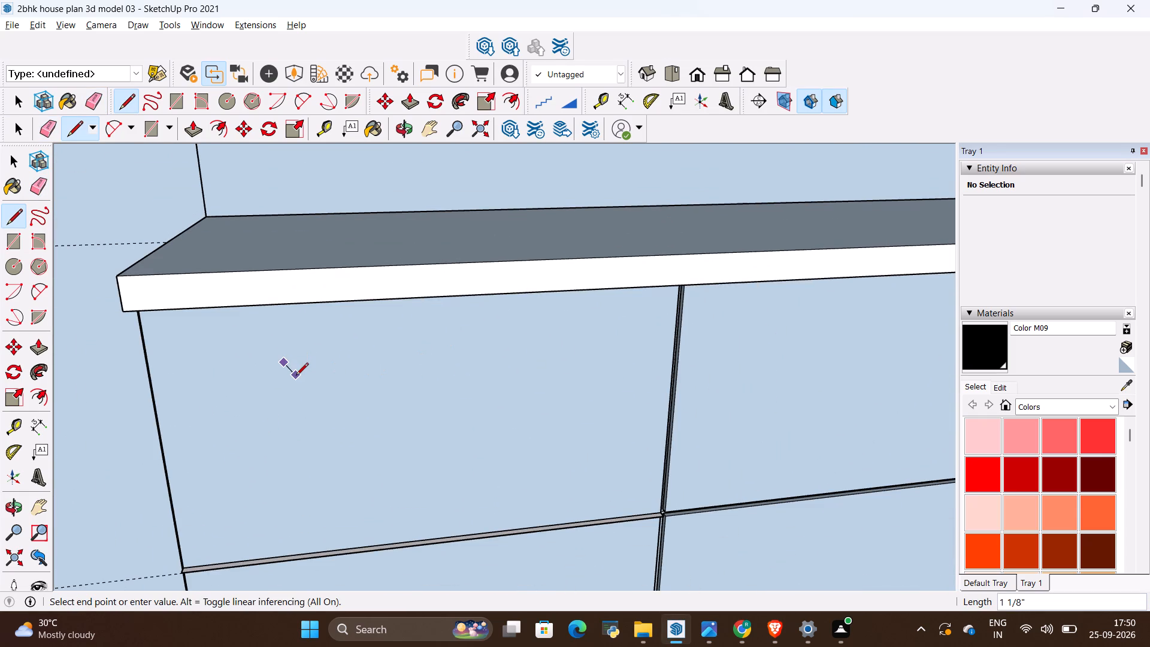
# Draw a 1" by 1" square on the top drawer front at the free end of the countertop.
pyautogui.press('r')
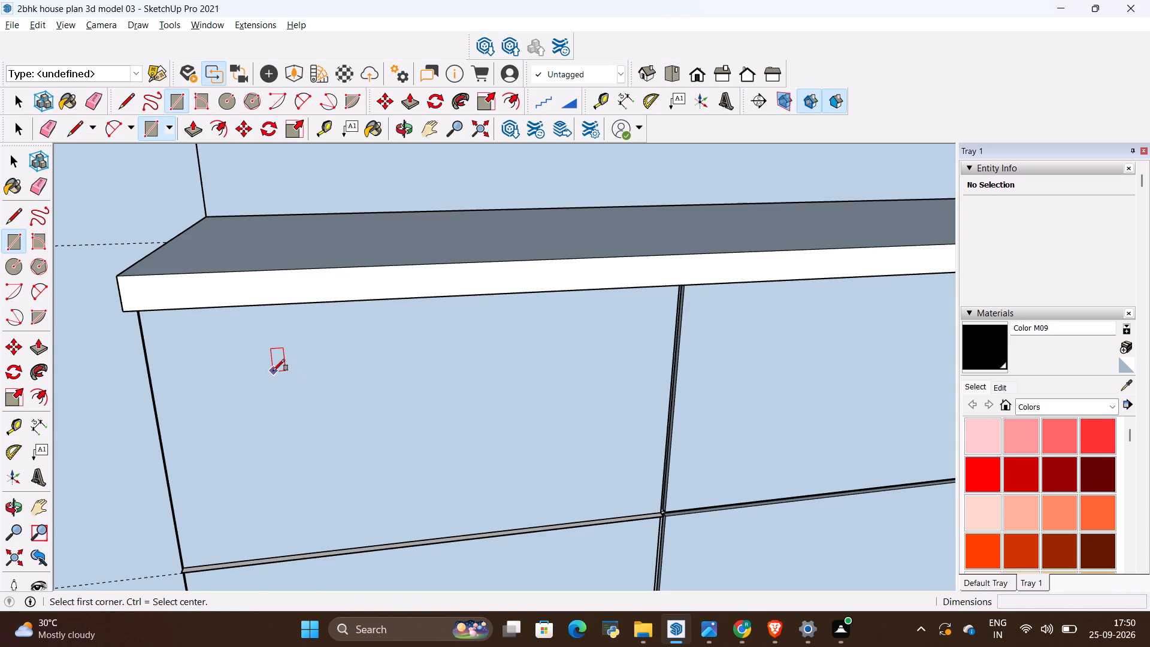
pyautogui.click(273, 371)
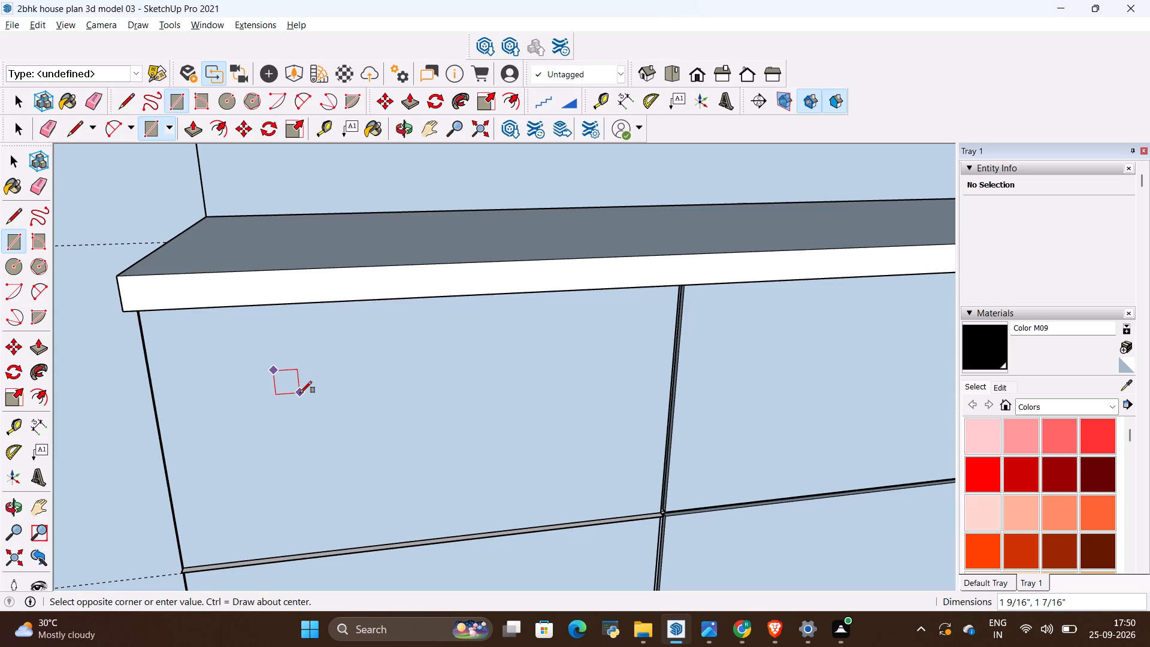
pyautogui.press('BackSpace')
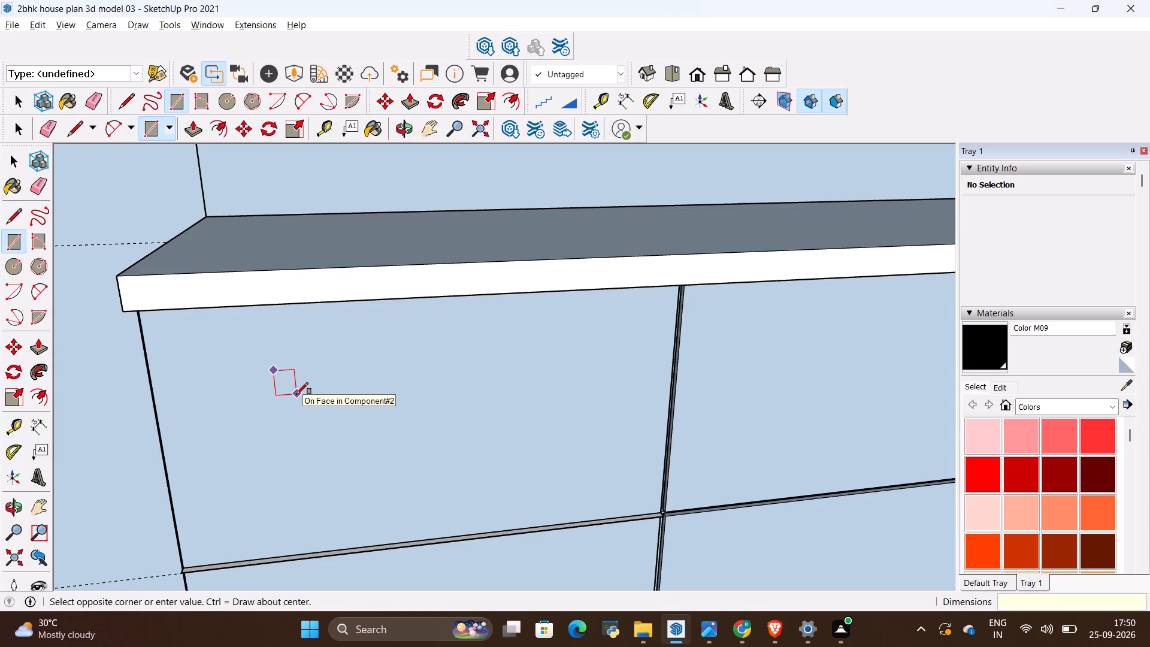
pyautogui.press('1')
pyautogui.write('",1"')
pyautogui.press('Return')
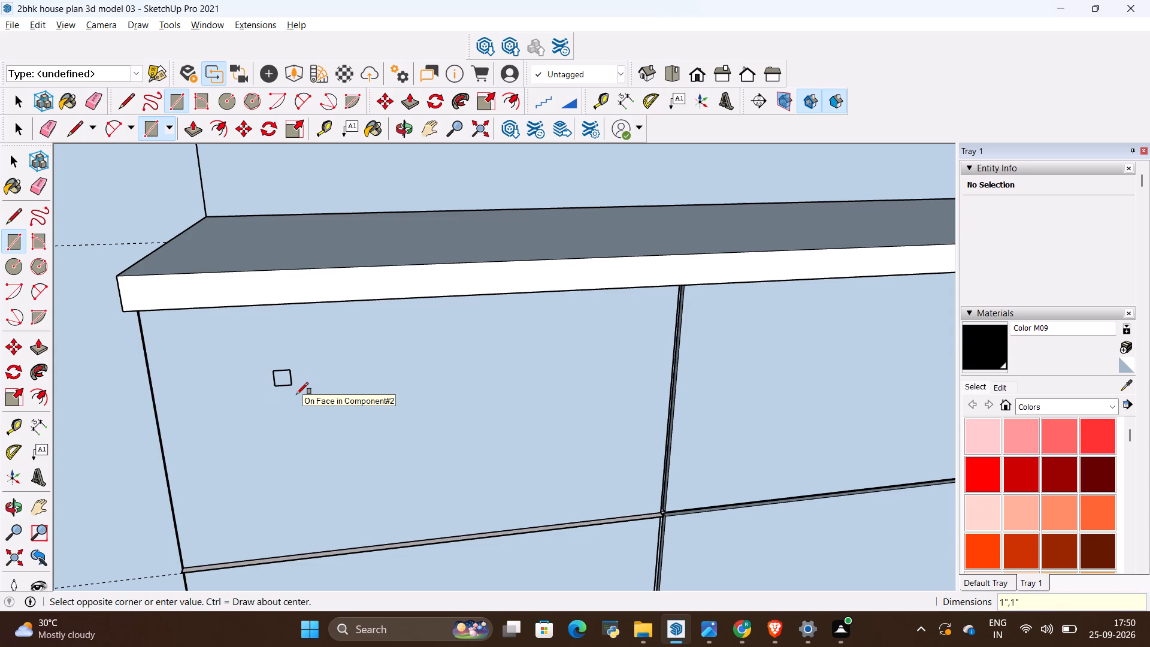
# Extrude the small square 2" outward from the drawer front.
pyautogui.scroll(8, 304, 371)
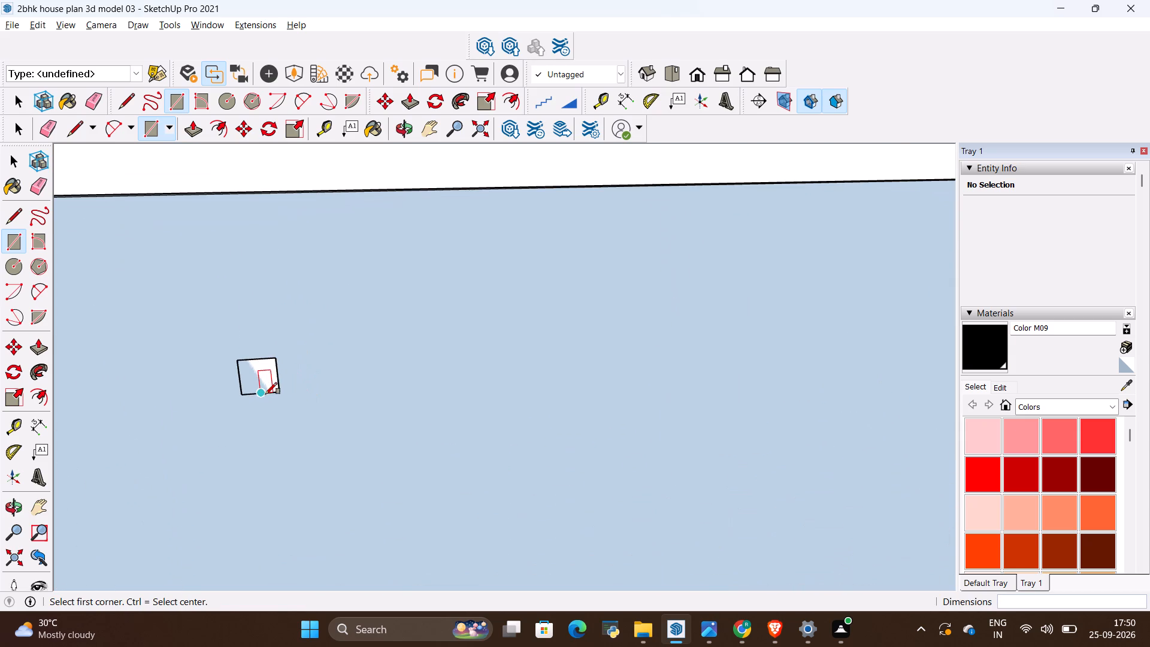
pyautogui.press('p')
pyautogui.click(269, 382)
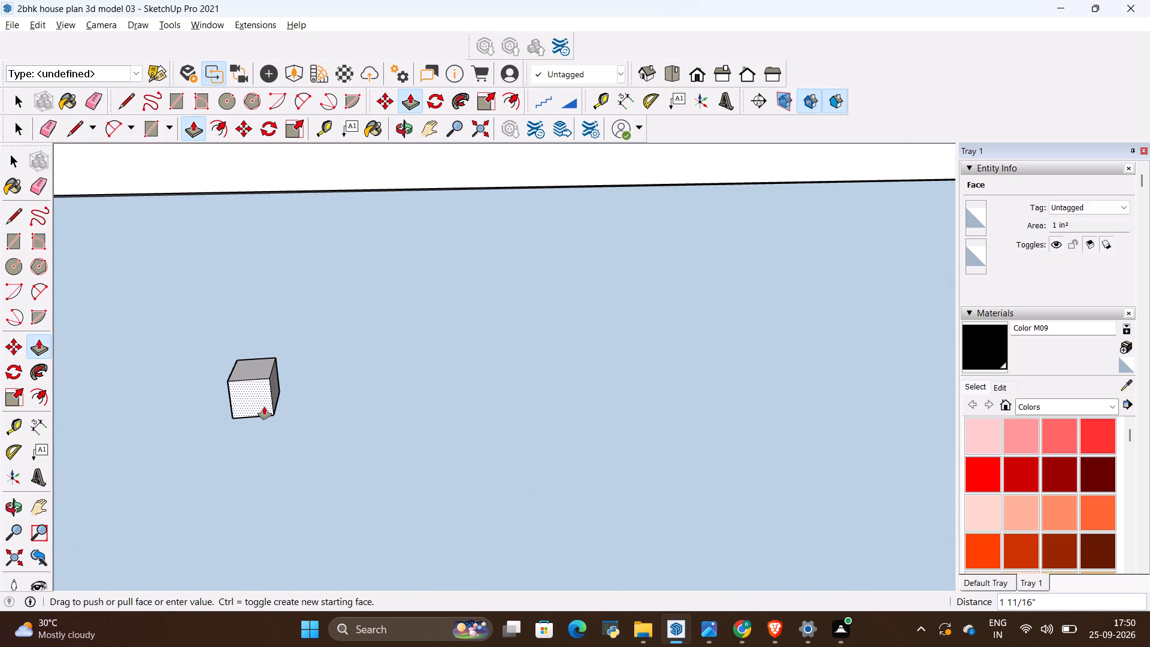
pyautogui.press('BackSpace')
pyautogui.write('2"')
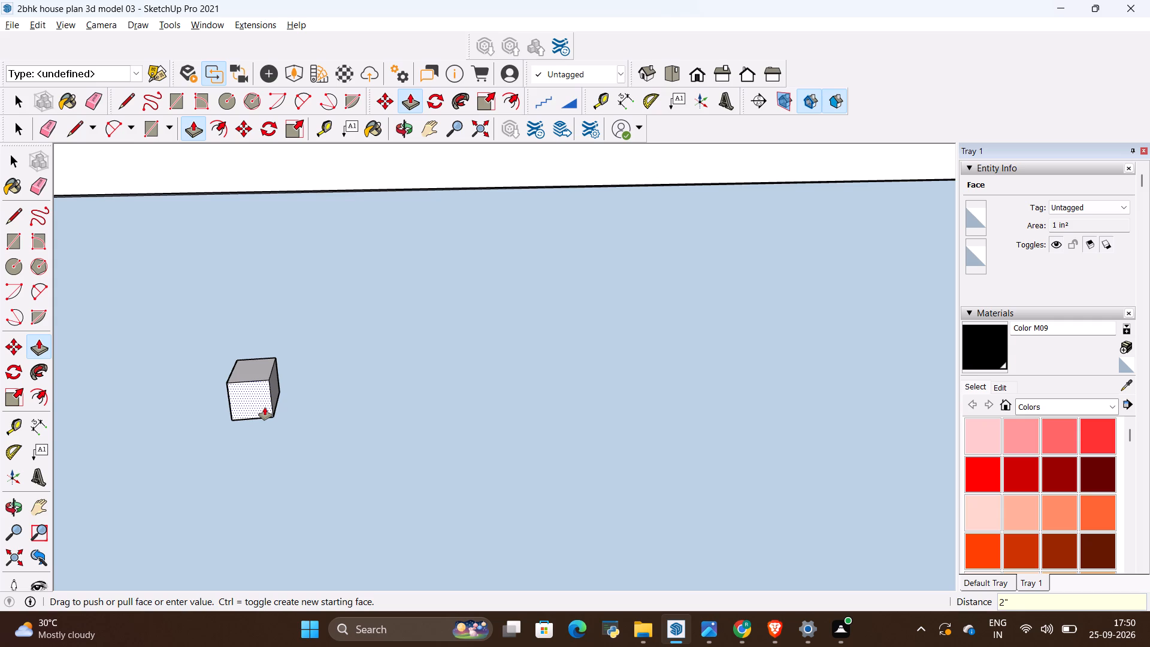
pyautogui.press('Return')
# Draw a 1" by 1" square on the front half of the small block's inner side face.
pyautogui.scroll(5, 322, 398)
pyautogui.moveTo(321, 393); pyautogui.dragTo(234, 419, button='middle')
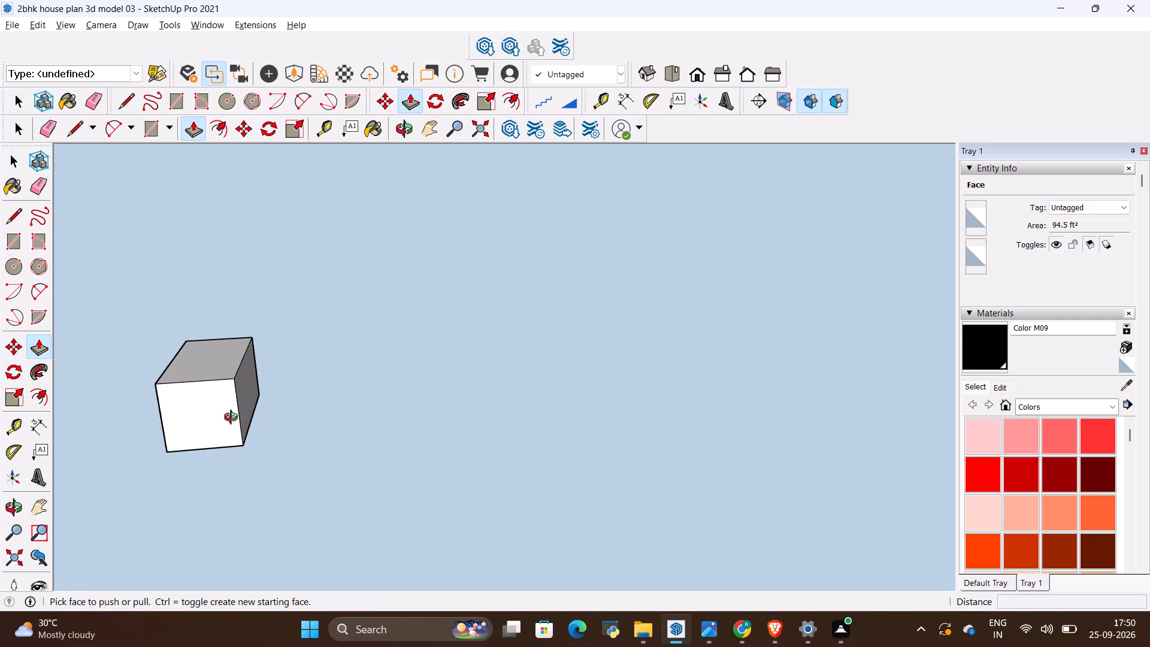
pyautogui.moveTo(234, 419); pyautogui.dragTo(168, 422, button='middle')
pyautogui.moveTo(426, 367); pyautogui.dragTo(332, 373, button='middle')
pyautogui.press('r')
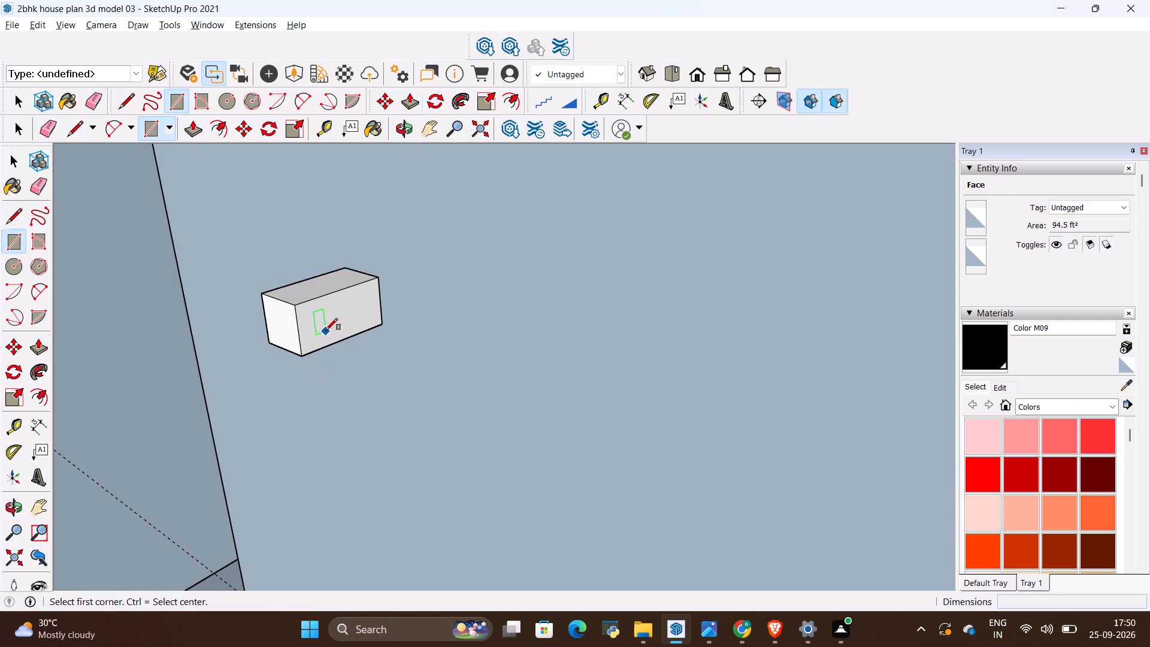
pyautogui.click(295, 309)
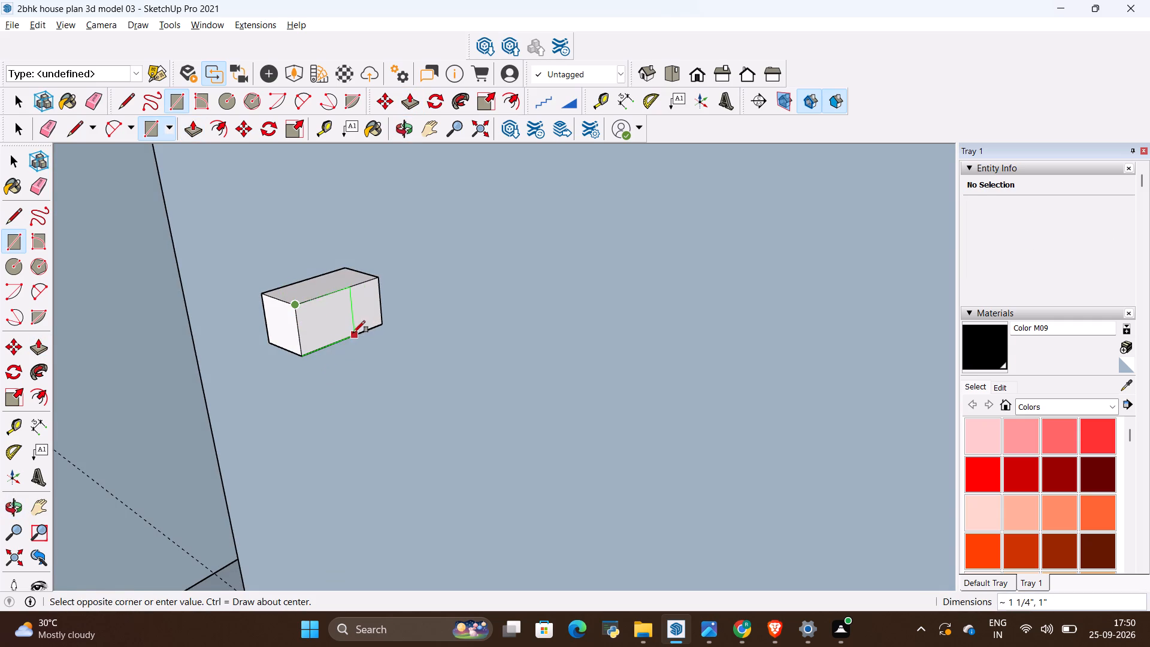
pyautogui.click(346, 337)
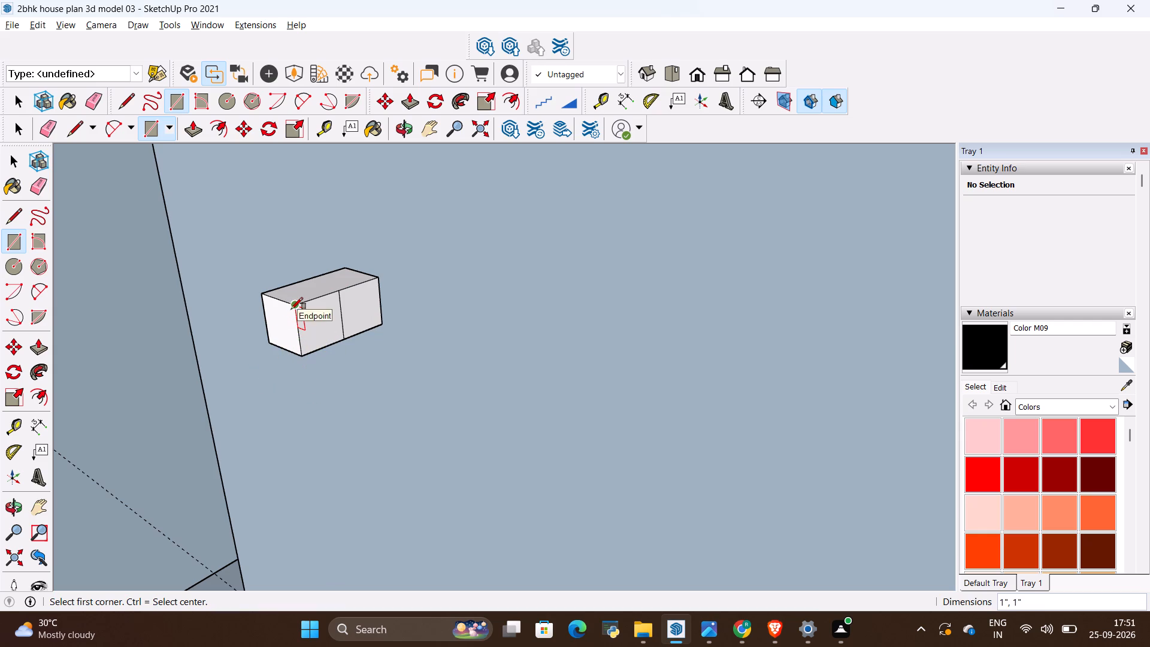
# Select all faces and edges of the small block and make them a group.
pyautogui.press('space')
pyautogui.doubleClick(312, 294)
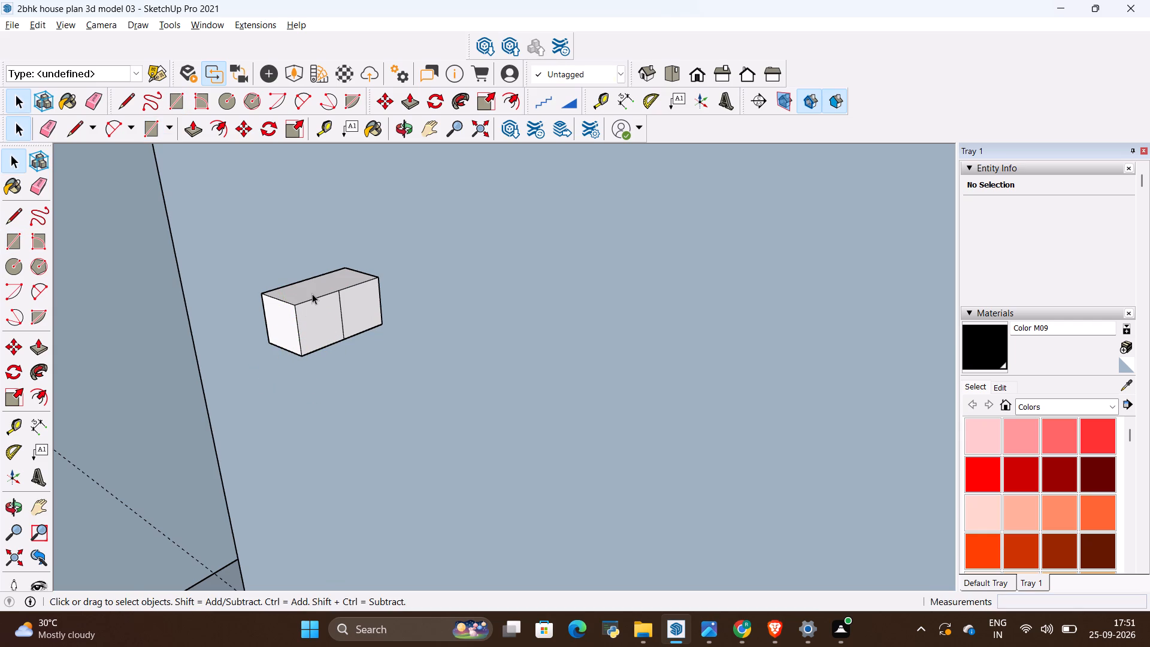
pyautogui.keyDown('ctrl'); pyautogui.doubleClick(316, 313); pyautogui.keyUp('ctrl')
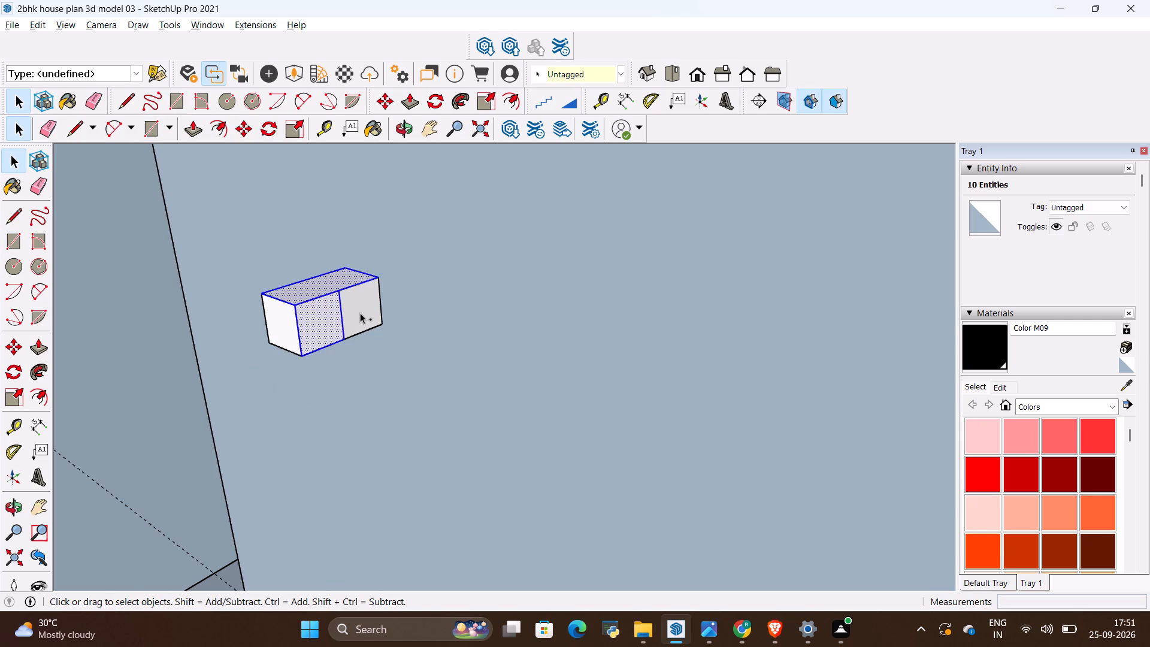
pyautogui.keyDown('ctrl'); pyautogui.doubleClick(360, 313); pyautogui.keyUp('ctrl')
pyautogui.keyDown('ctrl'); pyautogui.moveTo(309, 334); pyautogui.dragTo(251, 385, button='middle'); pyautogui.keyUp('ctrl')
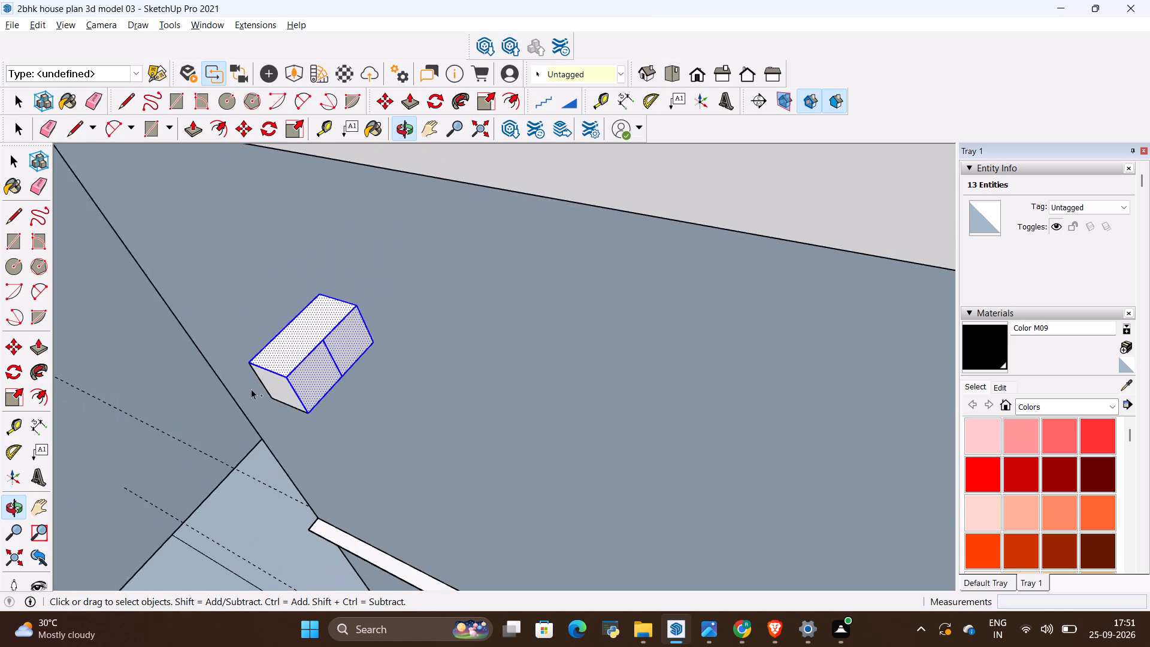
pyautogui.scroll(-5, 274, 415)
pyautogui.moveTo(294, 431); pyautogui.dragTo(607, 352, button='middle')
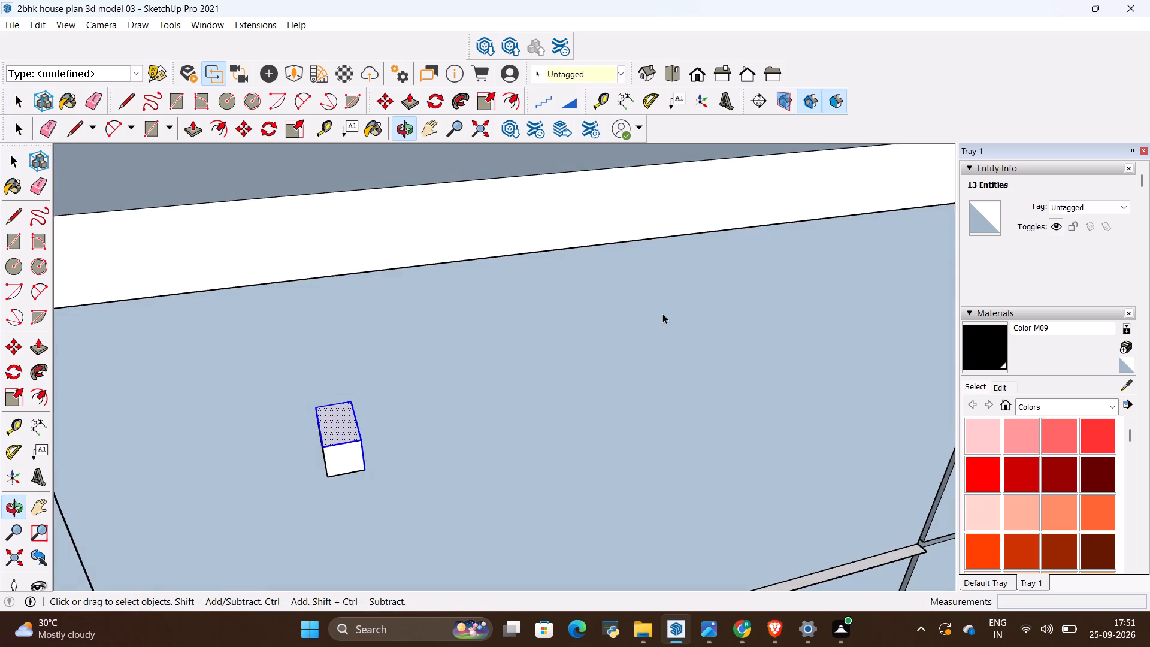
pyautogui.moveTo(315, 613); pyautogui.dragTo(316, 600, button='middle')
pyautogui.moveTo(319, 559); pyautogui.dragTo(341, 511, button='middle')
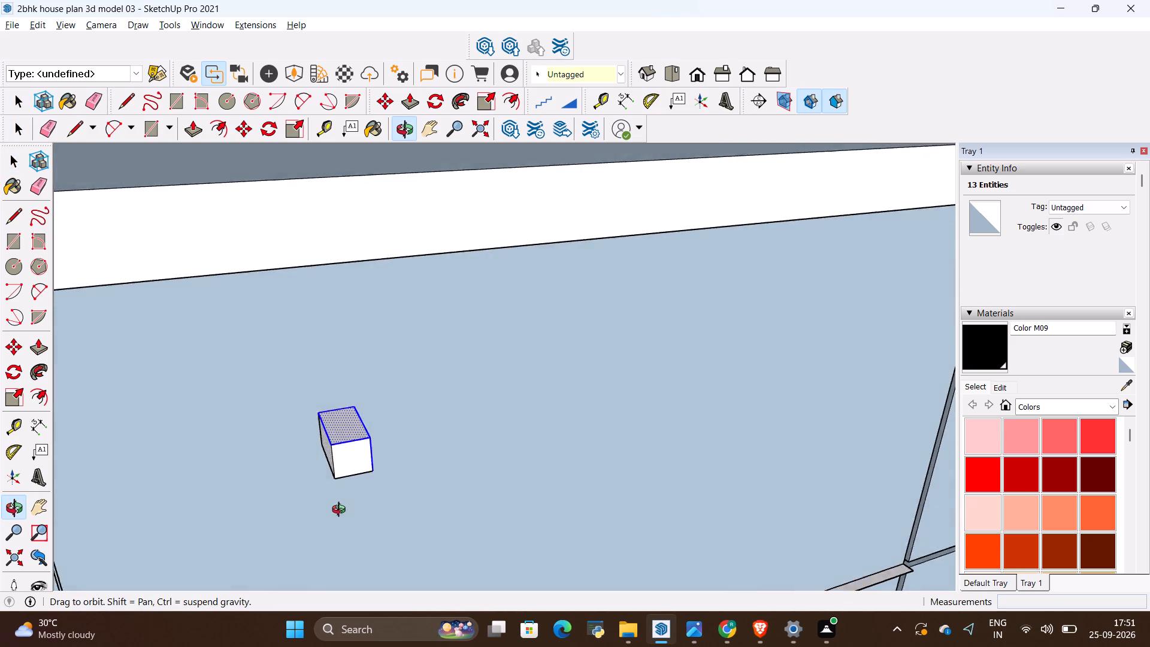
pyautogui.moveTo(341, 511); pyautogui.dragTo(400, 423, button='middle')
pyautogui.keyDown('ctrl'); pyautogui.doubleClick(356, 455); pyautogui.keyUp('ctrl')
pyautogui.keyDown('ctrl'); pyautogui.moveTo(310, 489); pyautogui.dragTo(391, 488, button='middle'); pyautogui.keyUp('ctrl')
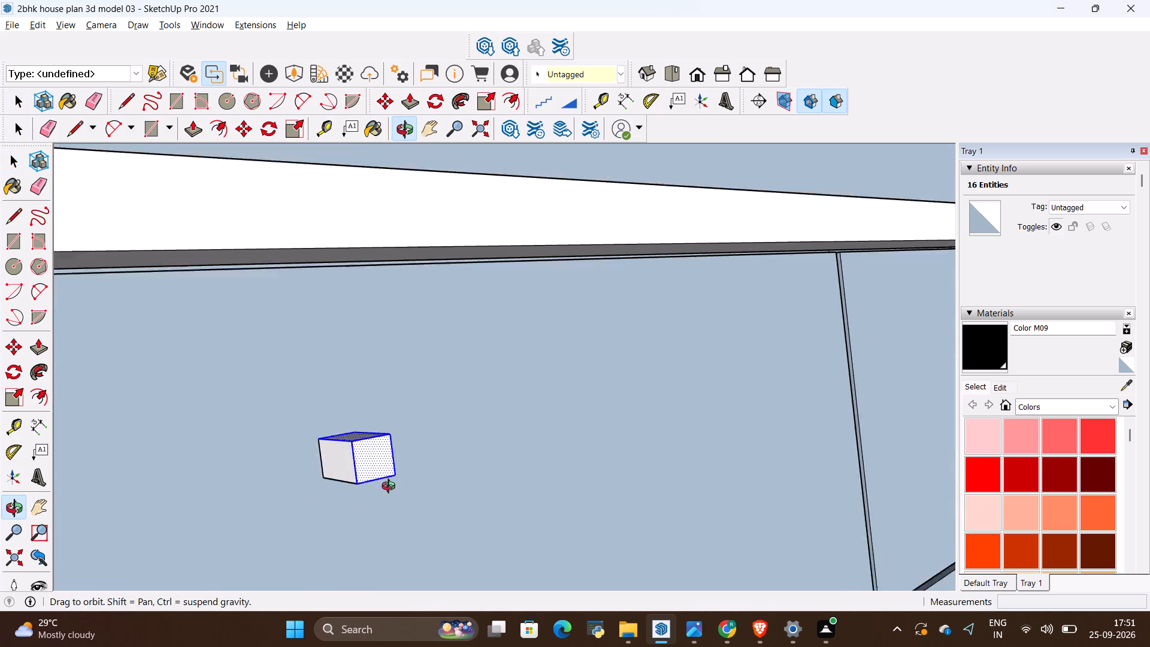
pyautogui.keyDown('ctrl'); pyautogui.moveTo(391, 488); pyautogui.dragTo(527, 431, button='middle'); pyautogui.keyUp('ctrl')
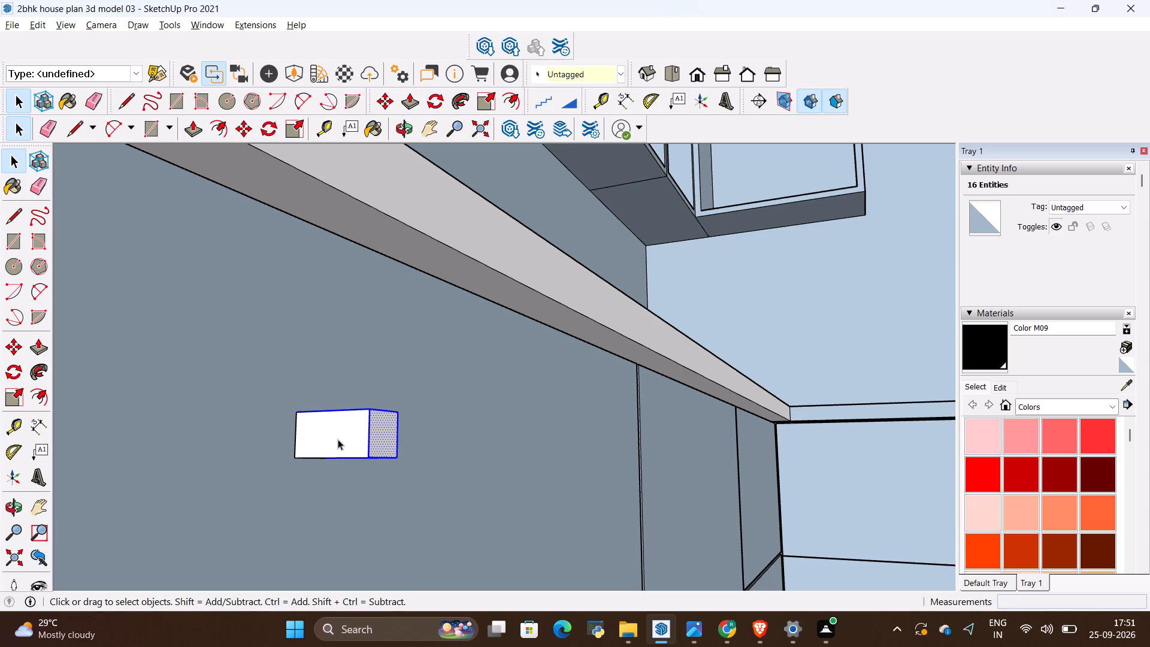
pyautogui.keyDown('ctrl'); pyautogui.doubleClick(338, 439); pyautogui.keyUp('ctrl')
pyautogui.moveTo(363, 485); pyautogui.dragTo(340, 290, button='middle')
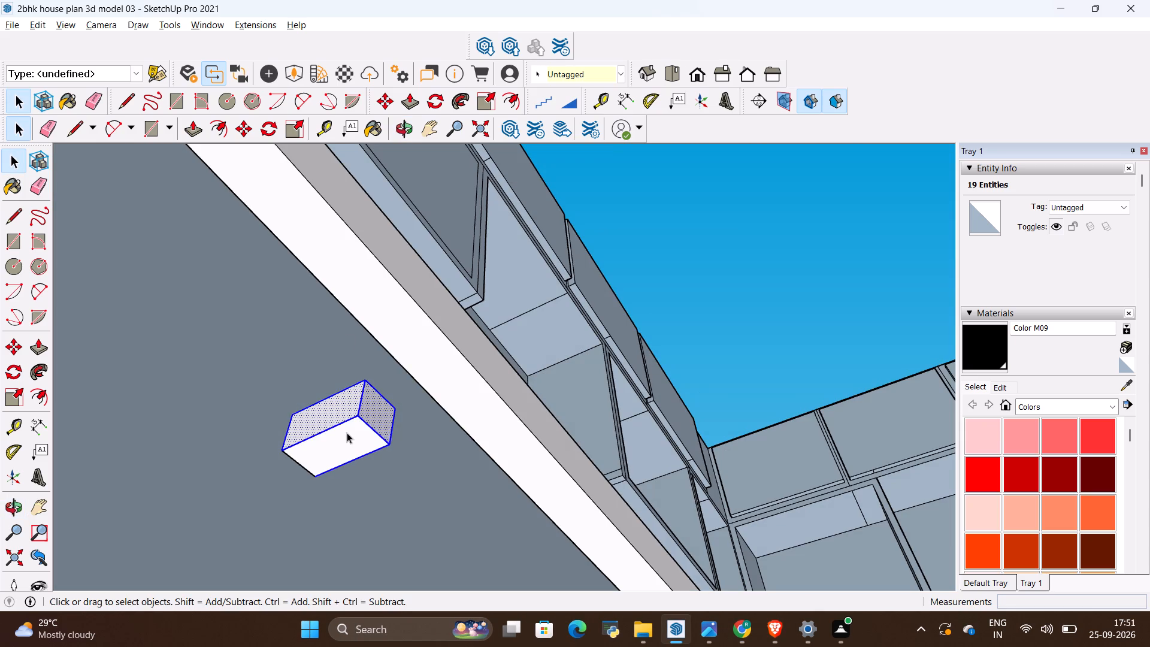
pyautogui.keyDown('ctrl'); pyautogui.doubleClick(345, 432); pyautogui.keyUp('ctrl')
pyautogui.keyDown('ctrl'); pyautogui.doubleClick(341, 437); pyautogui.keyUp('ctrl')
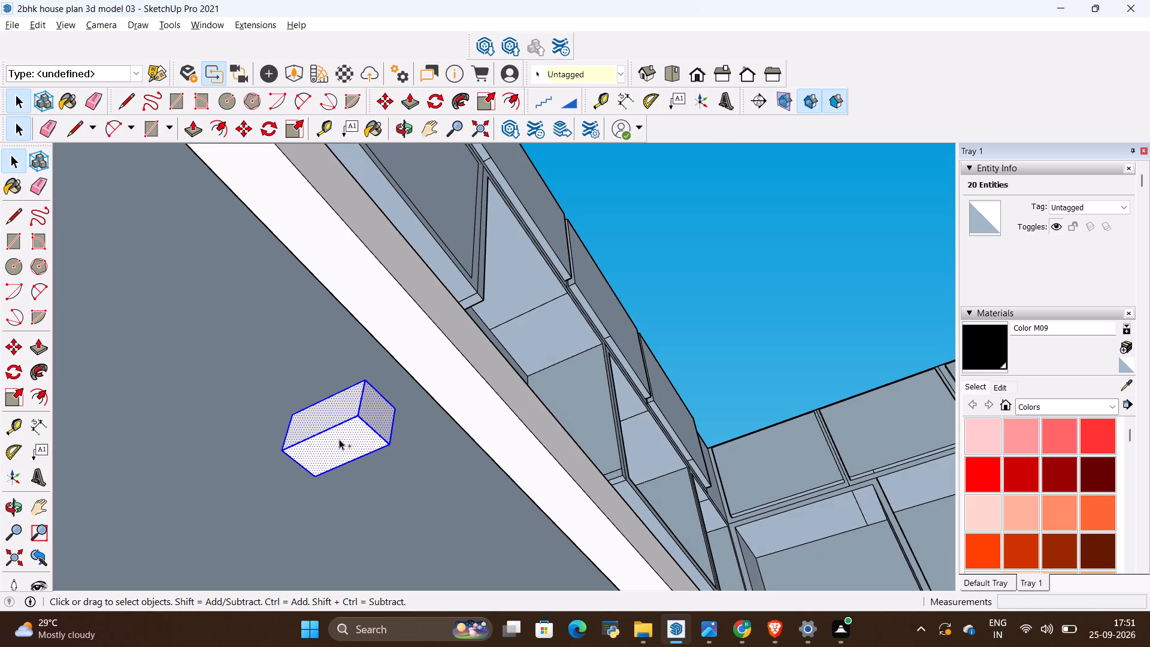
pyautogui.keyDown('ctrl'); pyautogui.doubleClick(339, 439); pyautogui.keyUp('ctrl')
pyautogui.rightClick(346, 430)
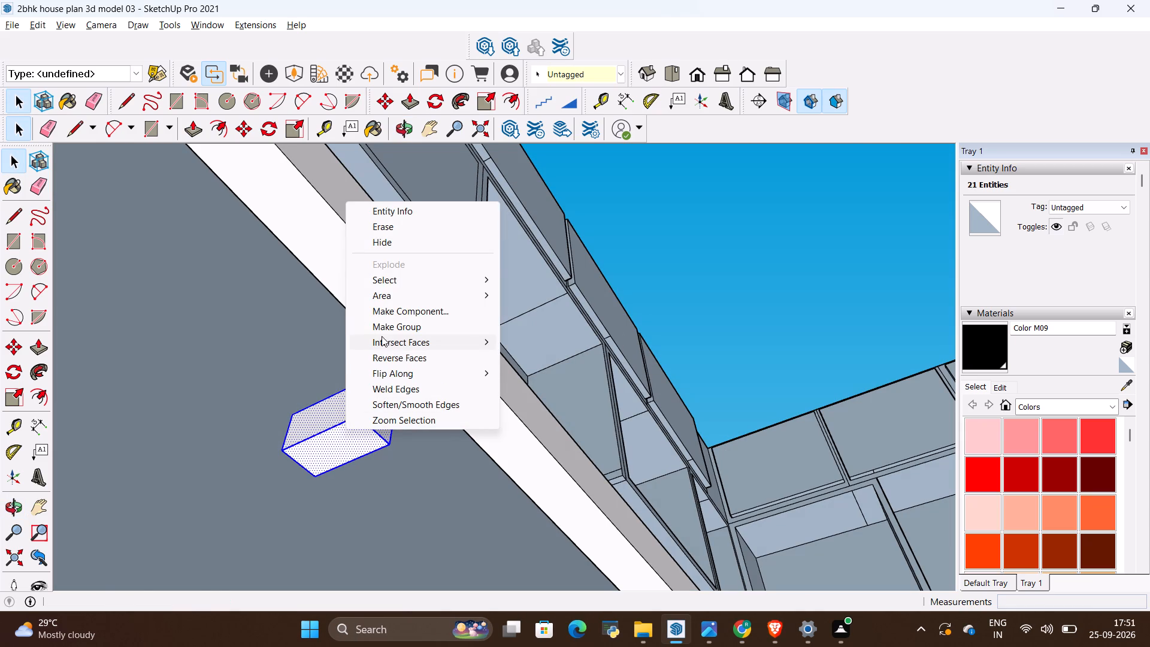
pyautogui.click(380, 329)
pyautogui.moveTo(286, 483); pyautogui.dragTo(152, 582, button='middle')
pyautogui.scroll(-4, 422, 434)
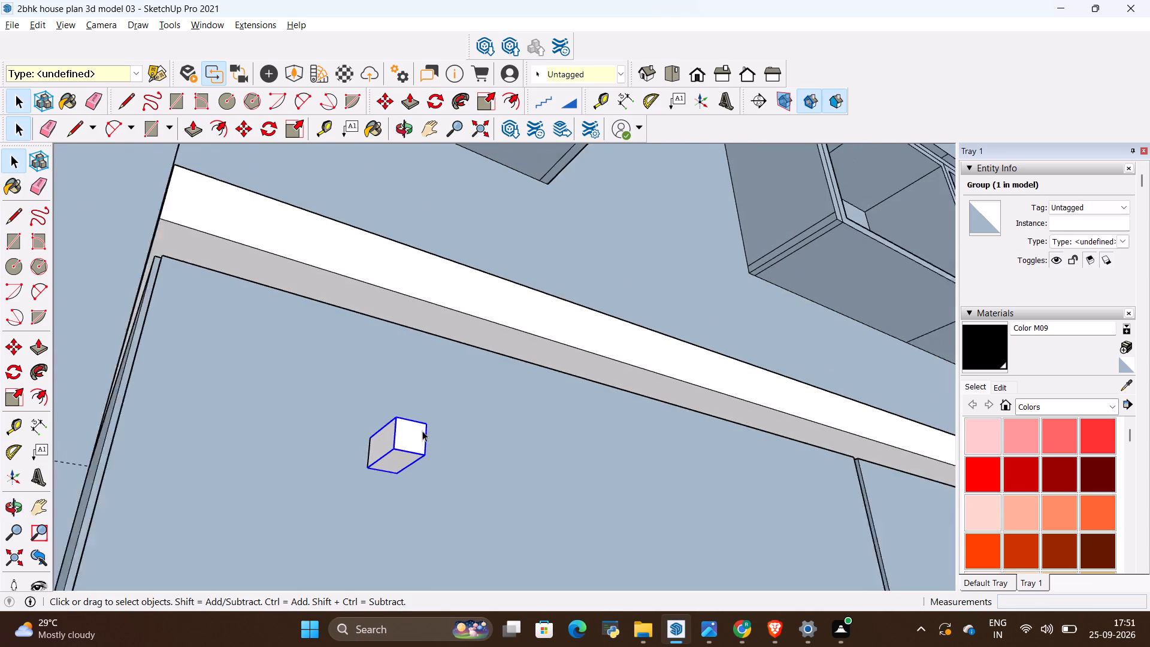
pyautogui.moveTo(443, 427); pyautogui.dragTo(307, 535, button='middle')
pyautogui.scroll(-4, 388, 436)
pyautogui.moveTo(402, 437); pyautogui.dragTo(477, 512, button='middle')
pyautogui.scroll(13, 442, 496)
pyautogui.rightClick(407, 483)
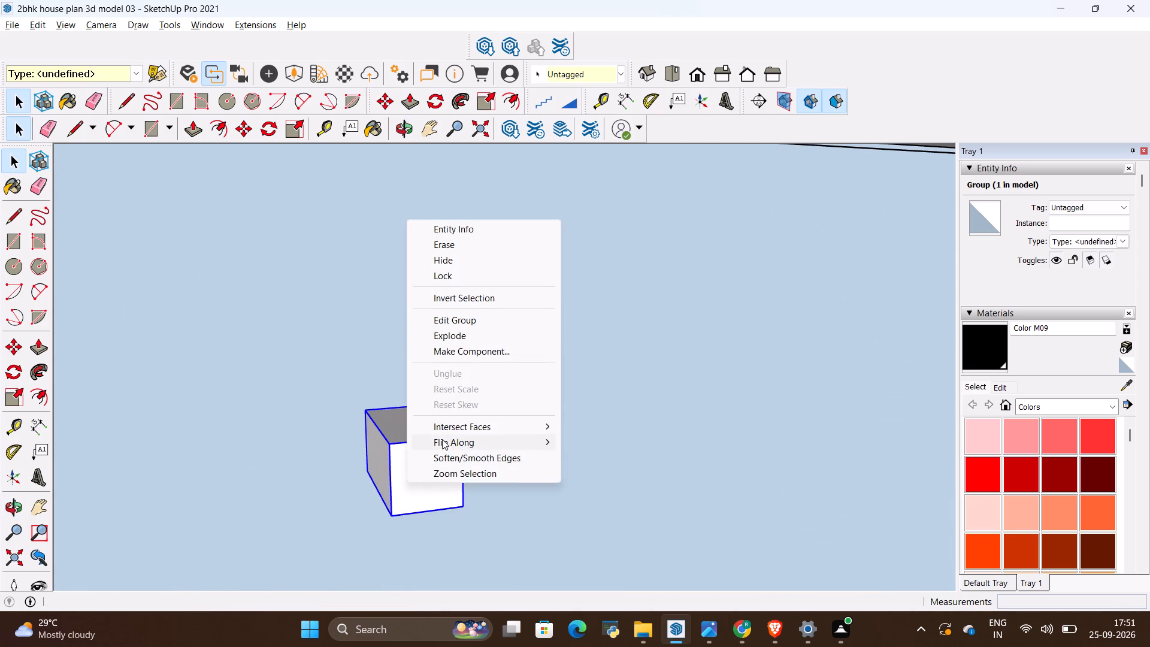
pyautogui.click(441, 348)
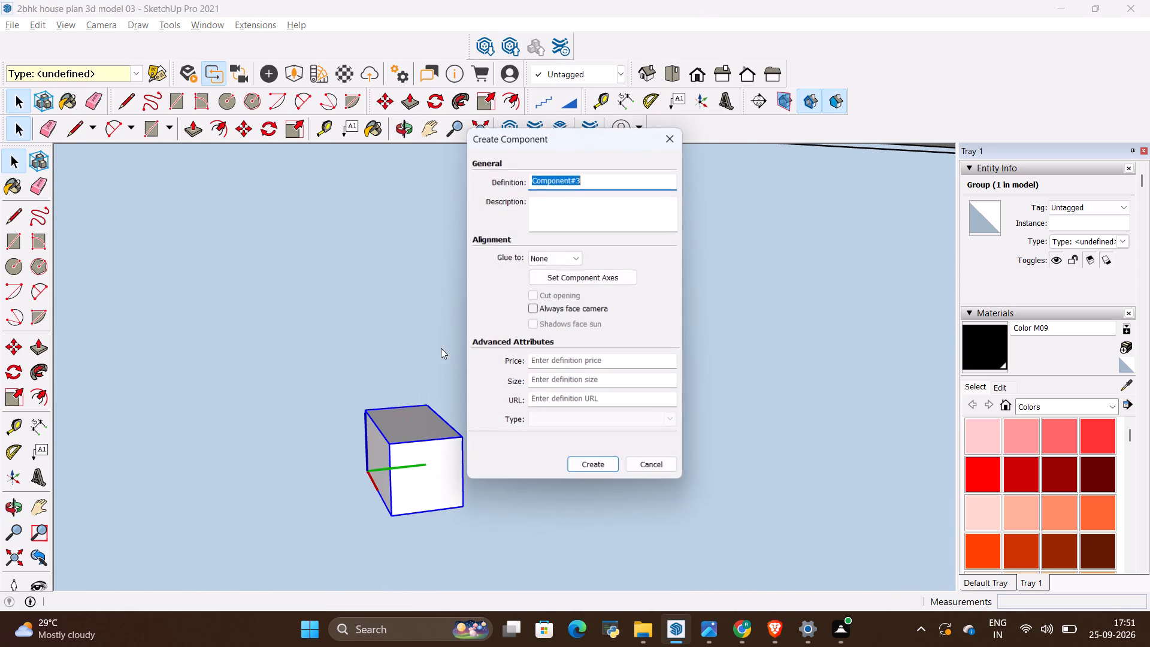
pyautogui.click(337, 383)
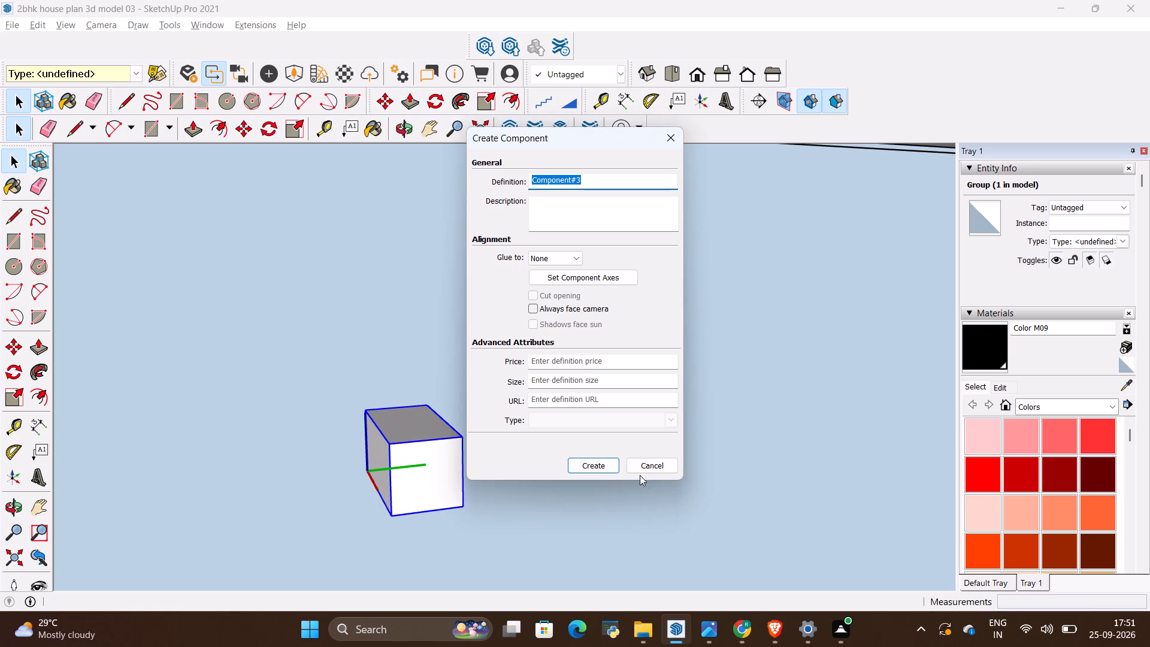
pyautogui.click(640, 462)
# Copy the grouped block 8" horizontally along the same drawer front.
pyautogui.moveTo(553, 482); pyautogui.dragTo(516, 479, button='middle')
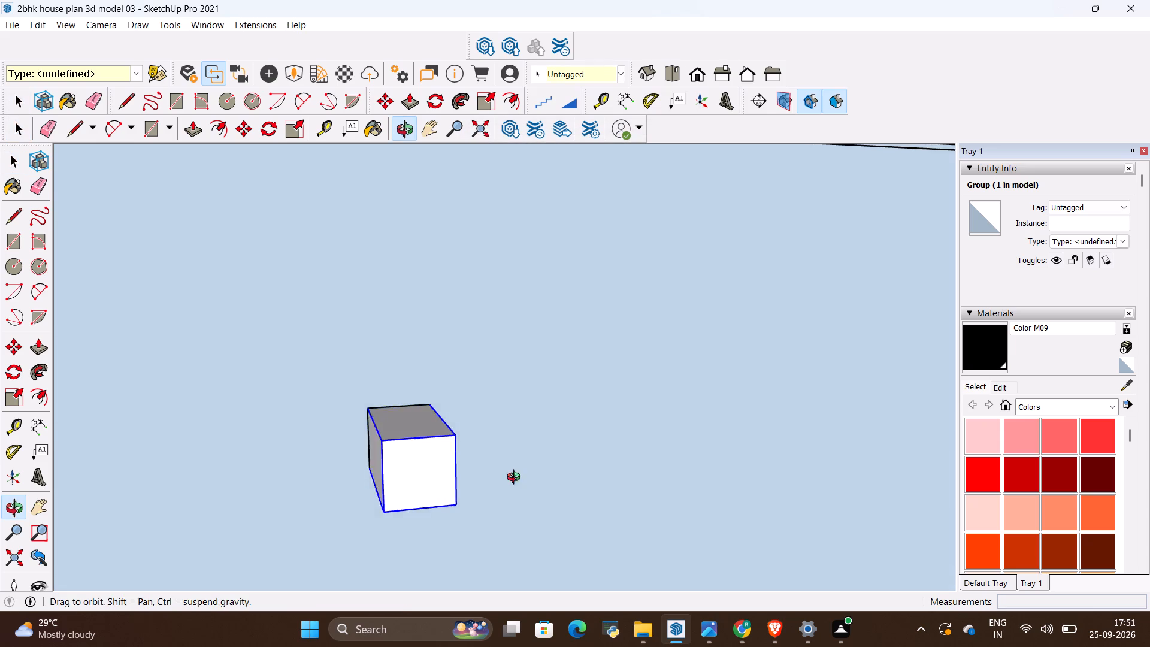
pyautogui.moveTo(516, 479); pyautogui.dragTo(345, 477, button='middle')
pyautogui.moveTo(471, 468); pyautogui.dragTo(381, 475, button='middle')
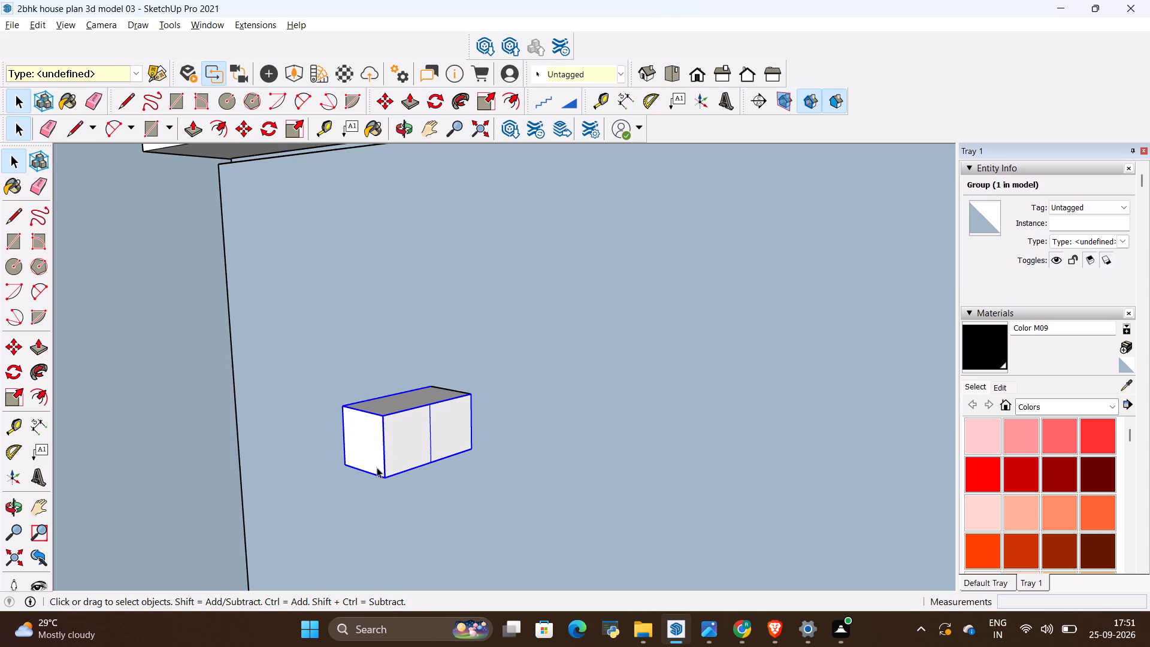
pyautogui.press('m')
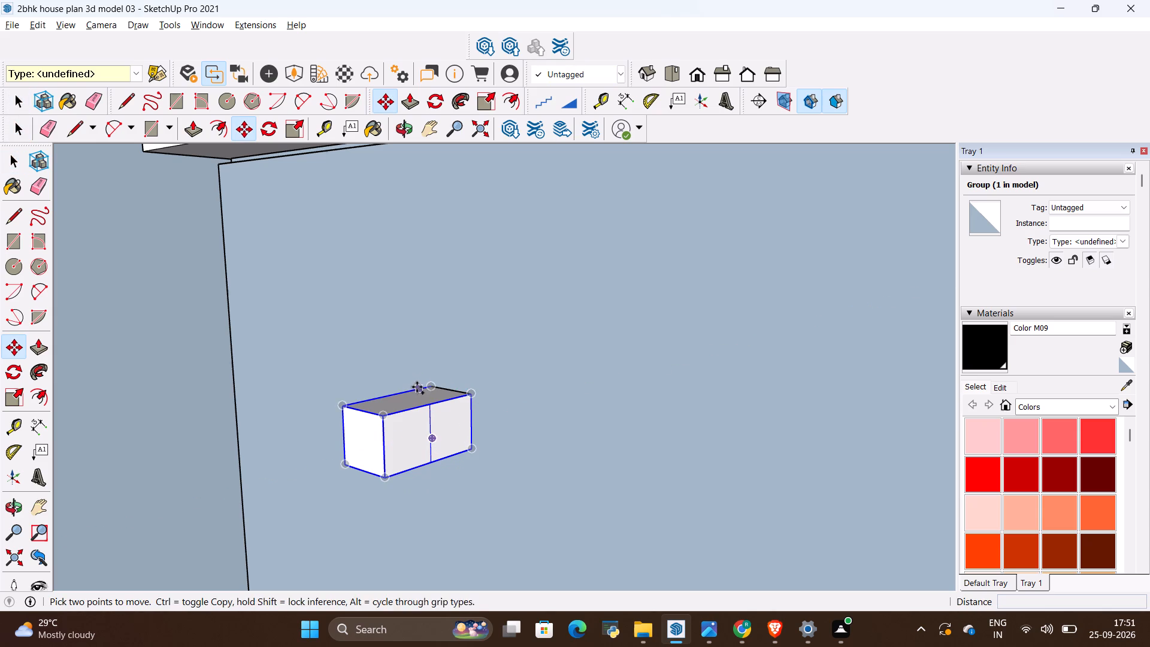
pyautogui.click(425, 384)
pyautogui.scroll(-5, 588, 422)
pyautogui.moveTo(597, 420); pyautogui.dragTo(688, 416, button='middle')
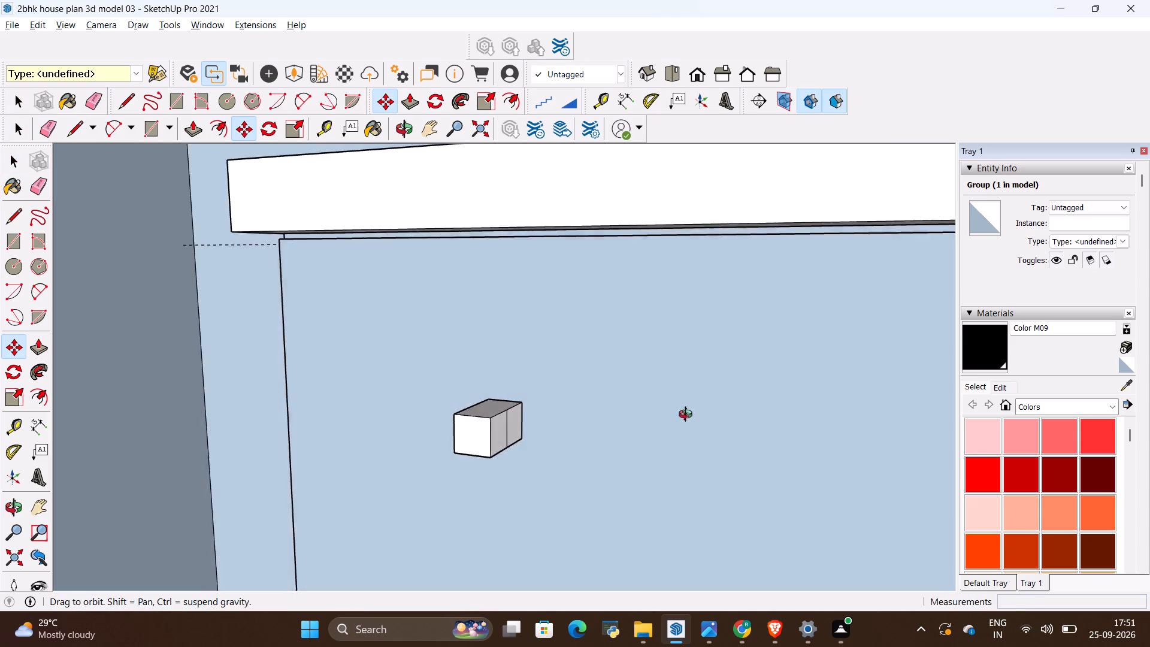
pyautogui.moveTo(688, 416); pyautogui.dragTo(750, 417, button='middle')
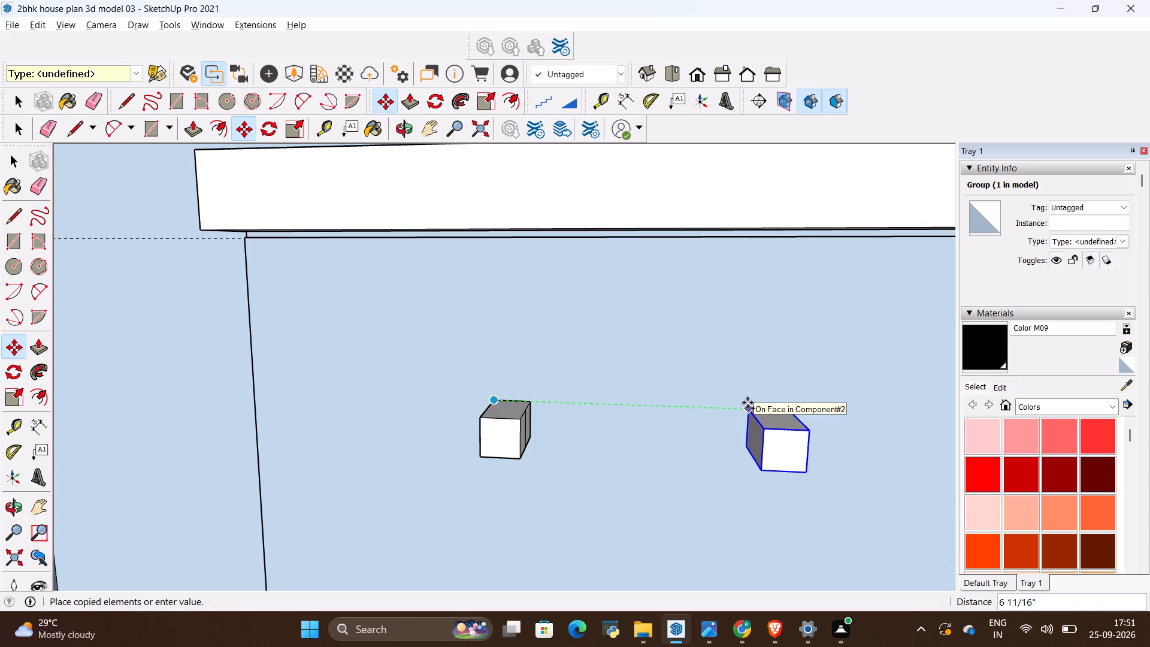
pyautogui.scroll(-19, 749, 403)
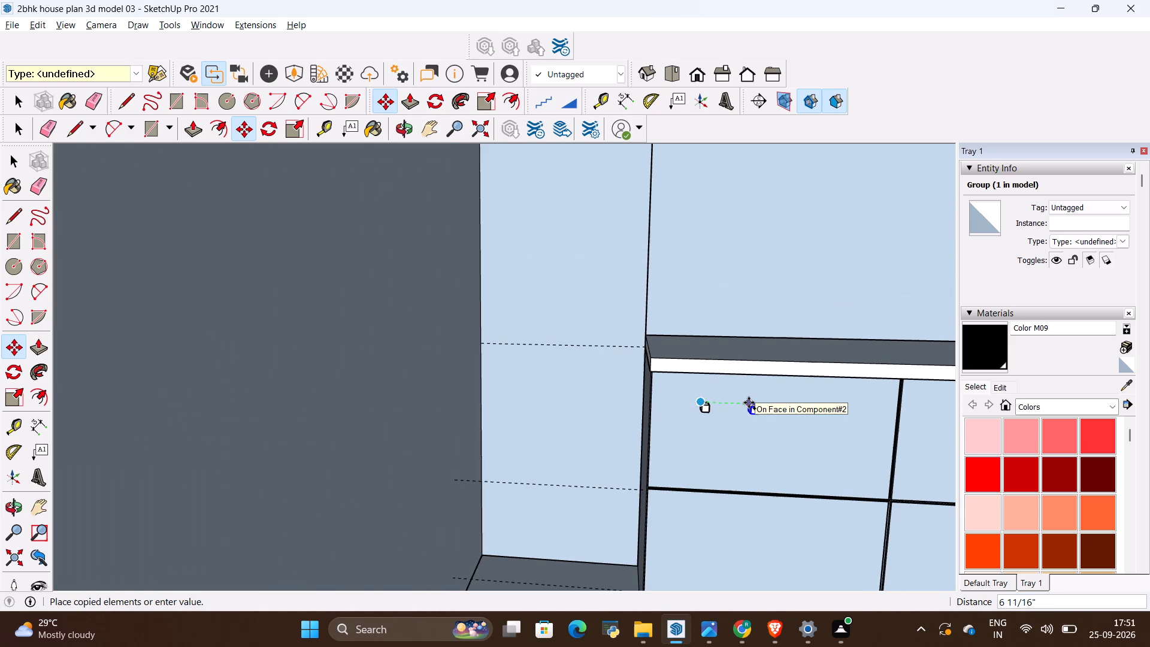
pyautogui.press('BackSpace')
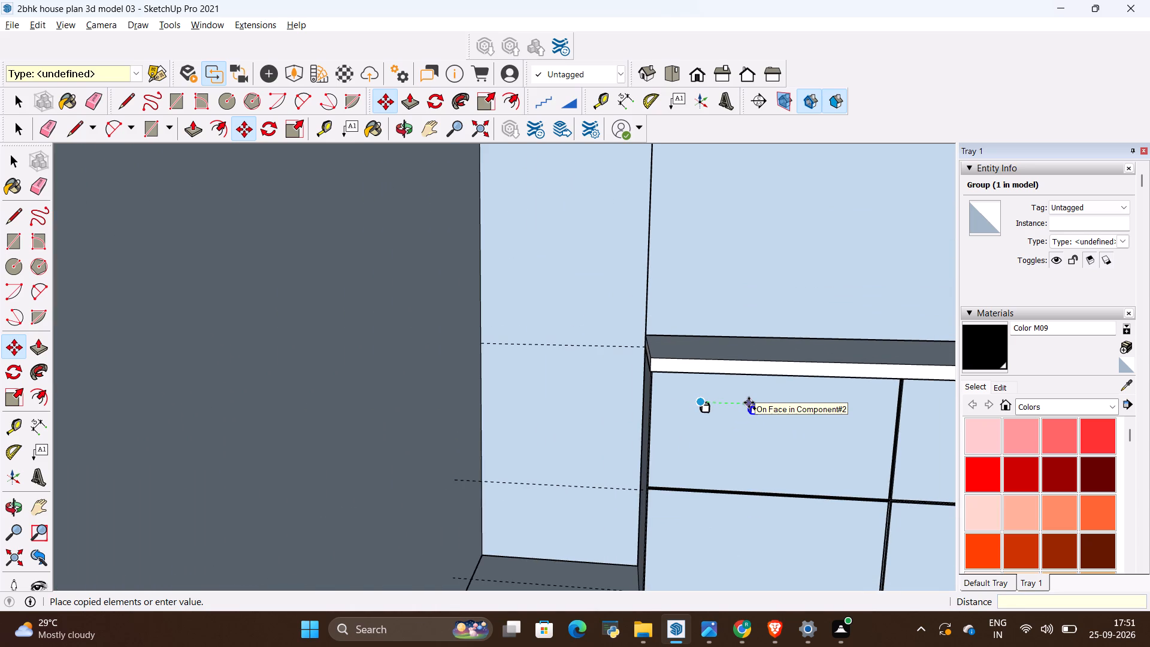
pyautogui.press('8')
pyautogui.hotkey('shift', '"')
pyautogui.press('Return')
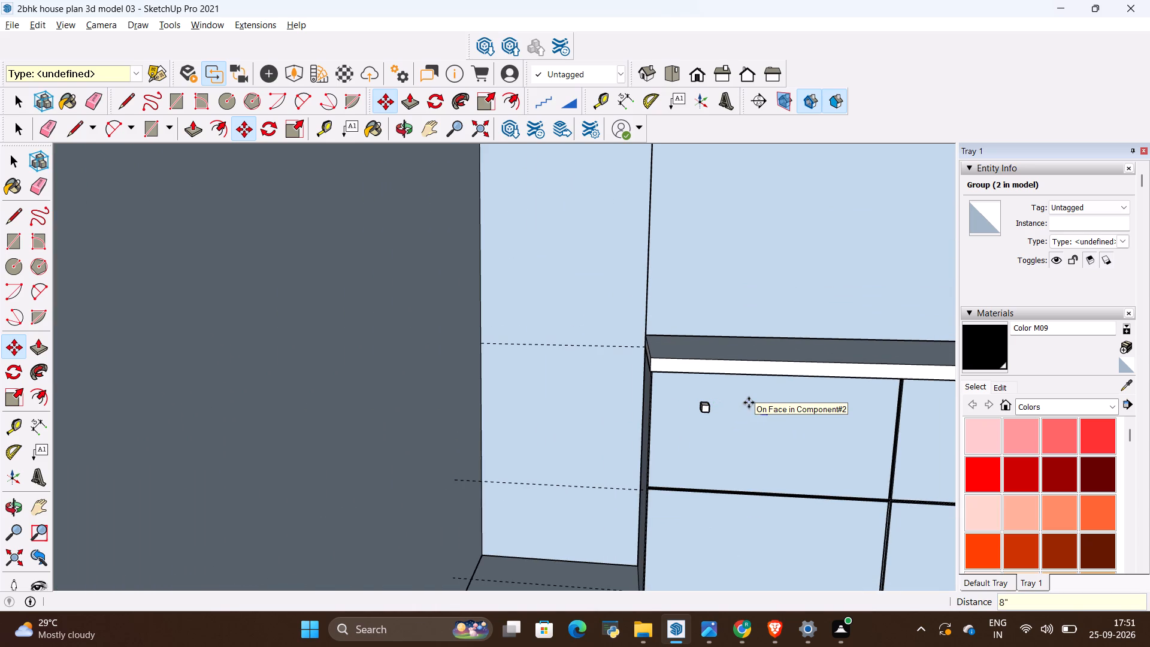
# Inside the first block's group, extrude the 1" square face 7" to the copied block, forming the handle bar.
pyautogui.scroll(12, 752, 401)
pyautogui.moveTo(809, 467); pyautogui.dragTo(586, 509, button='middle')
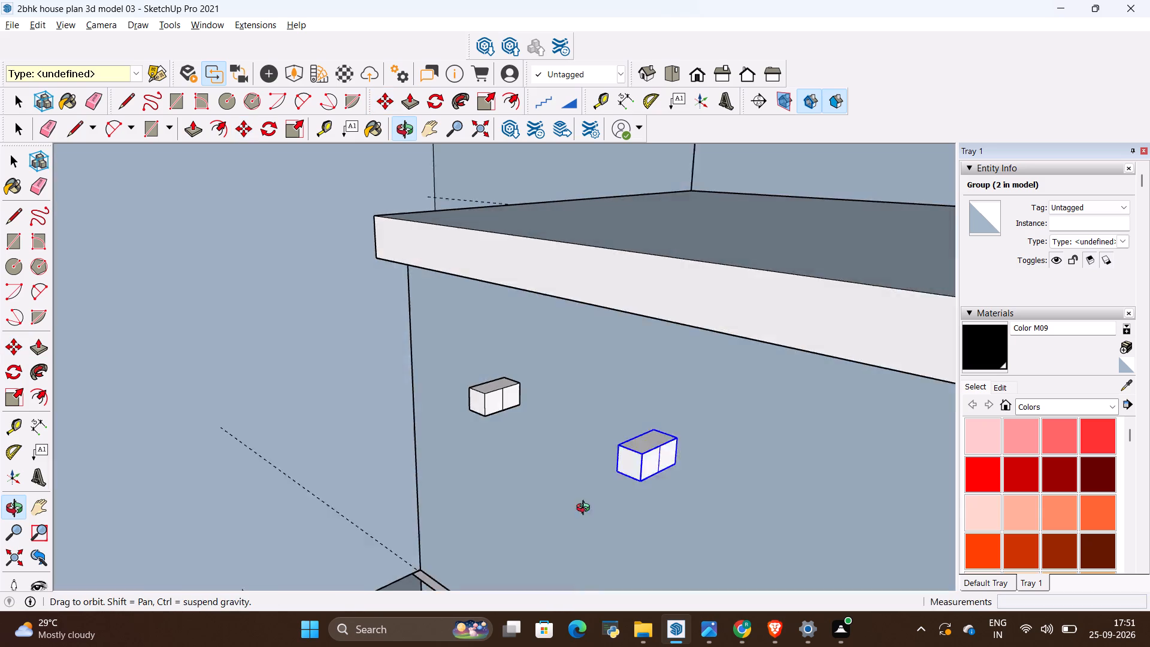
pyautogui.moveTo(586, 509); pyautogui.dragTo(593, 509, button='middle')
pyautogui.scroll(9, 517, 399)
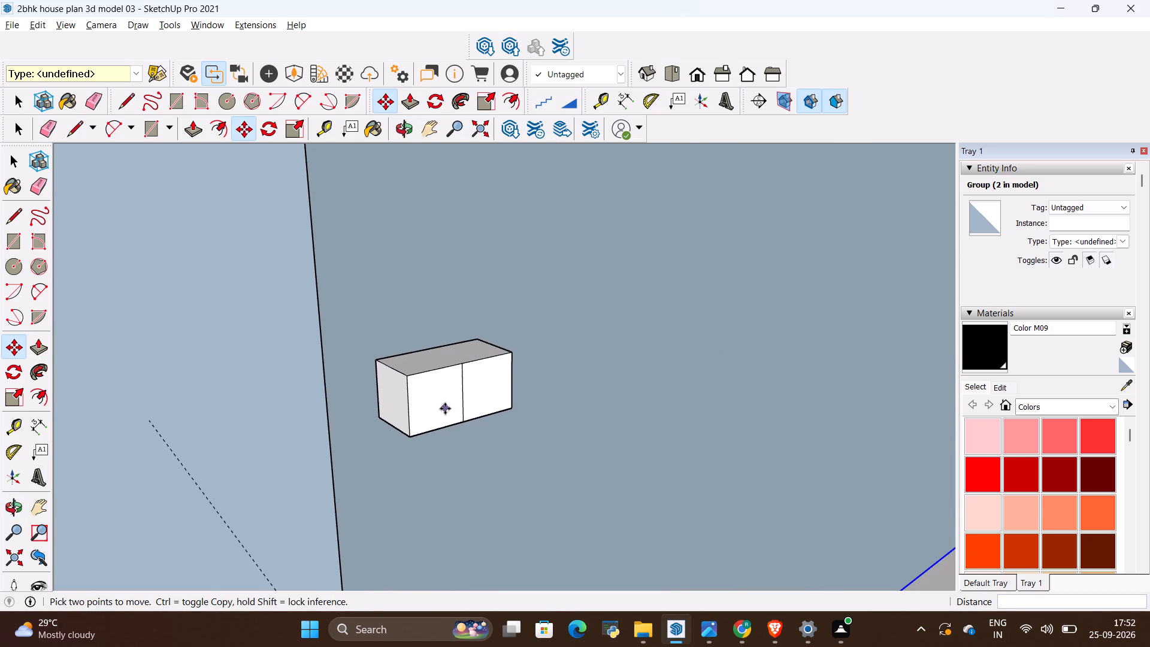
pyautogui.press('p')
pyautogui.click(439, 407)
pyautogui.press('Escape')
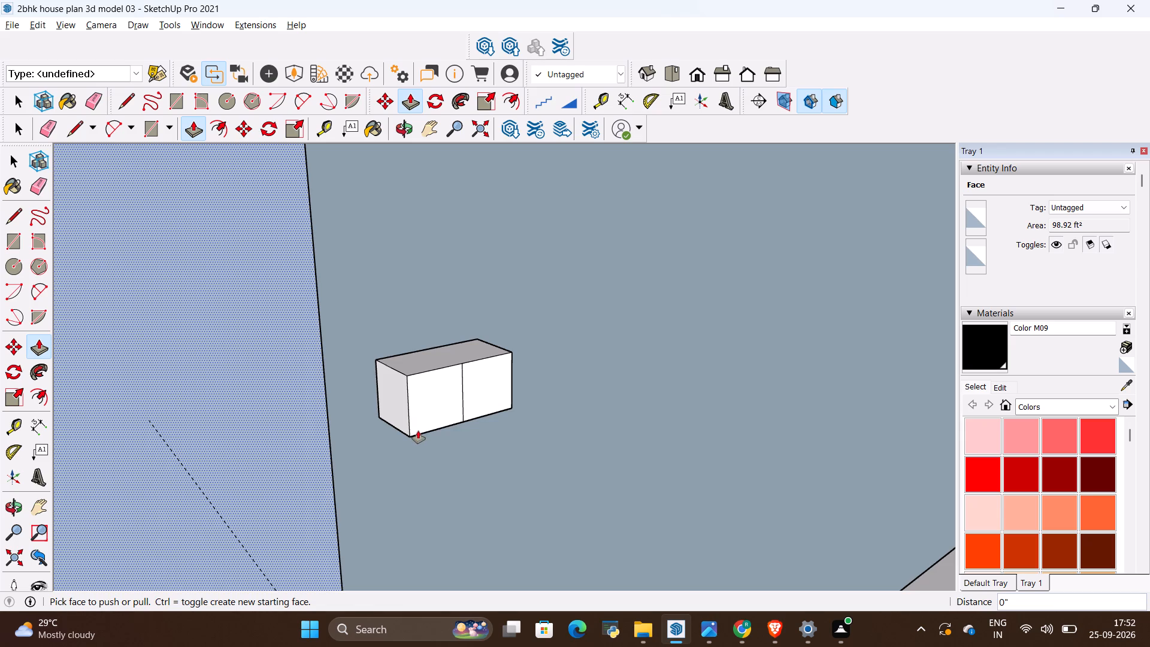
pyautogui.press('space')
pyautogui.doubleClick(428, 407)
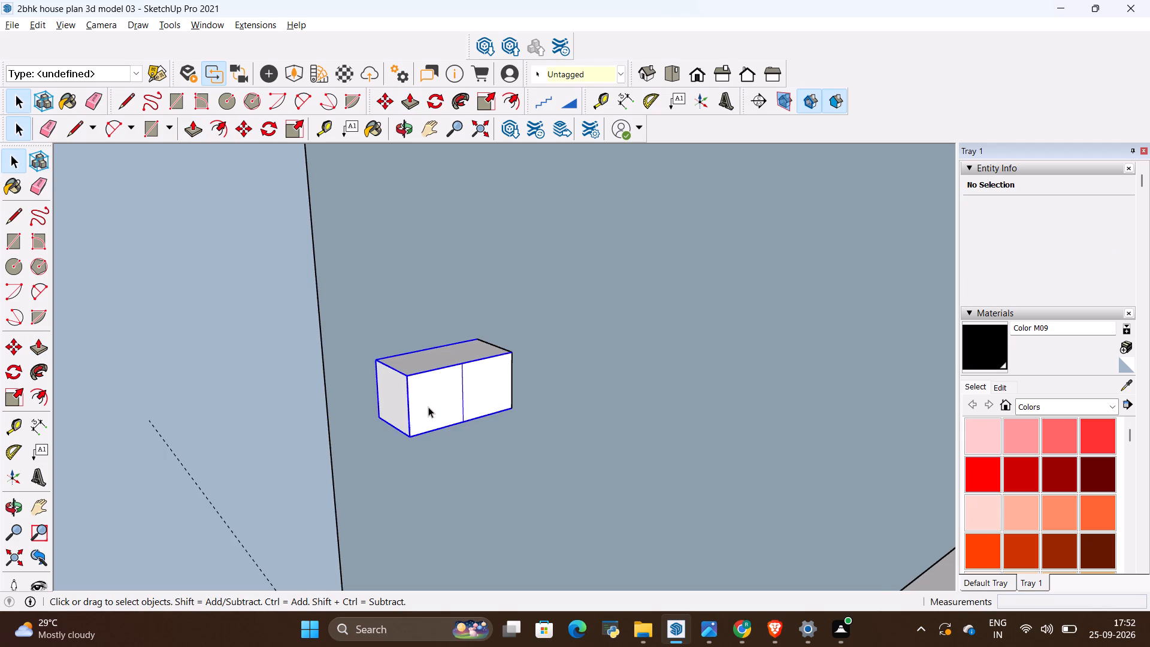
pyautogui.press('p')
pyautogui.click(426, 404)
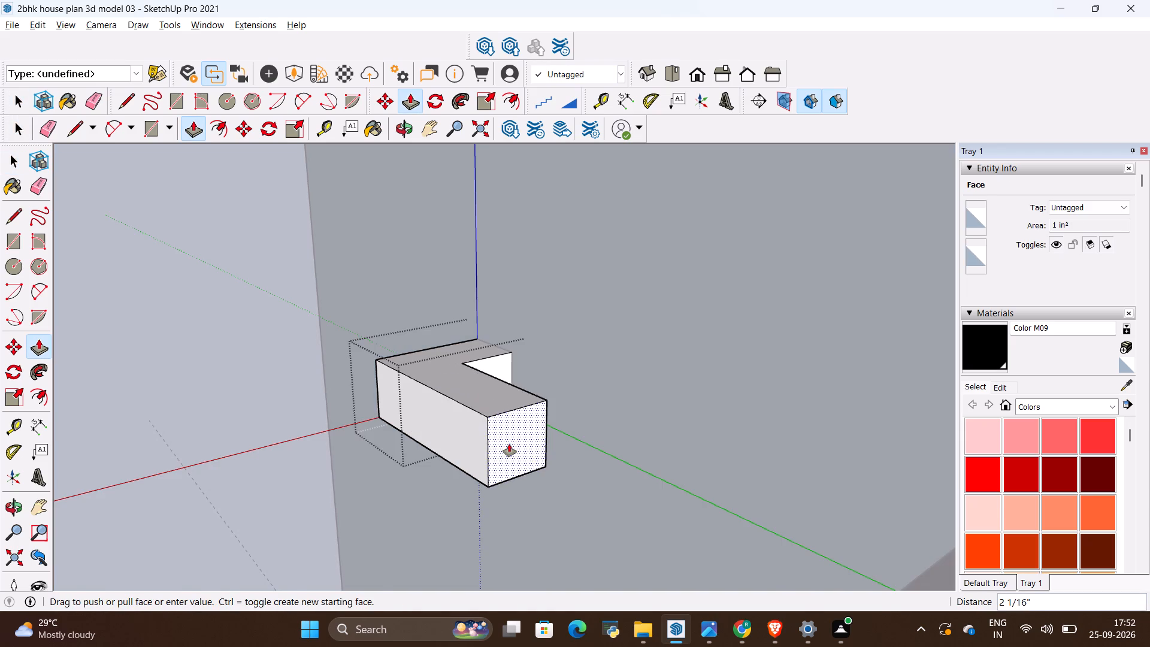
pyautogui.scroll(-9, 511, 441)
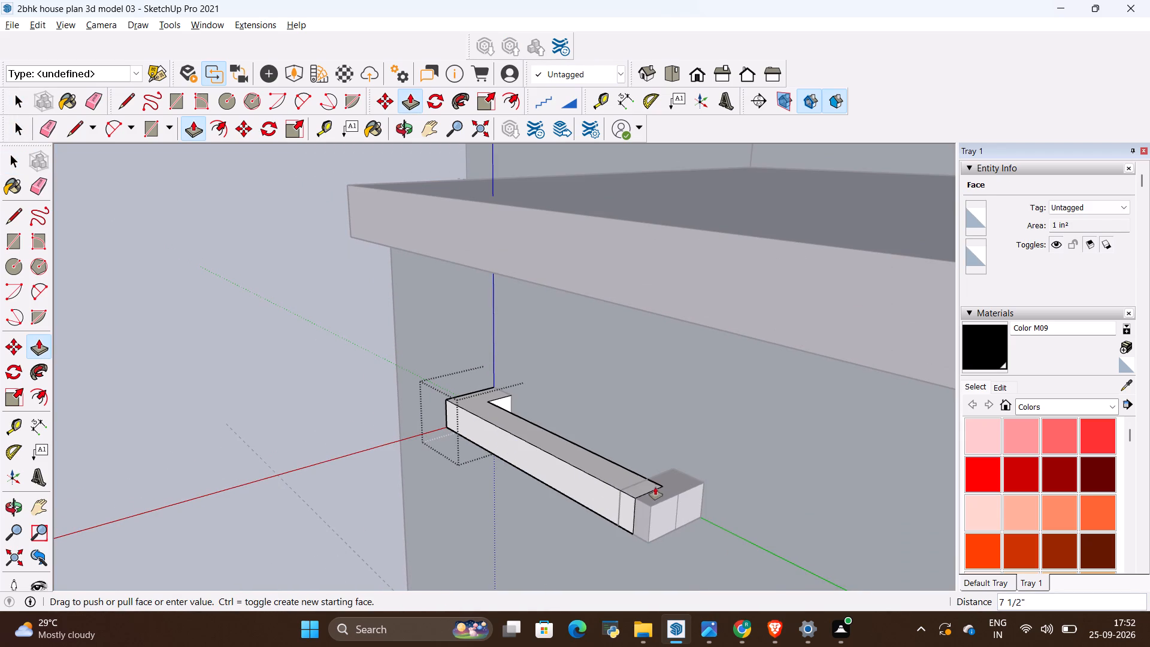
pyautogui.click(636, 486)
pyautogui.moveTo(567, 498); pyautogui.dragTo(642, 517, button='middle')
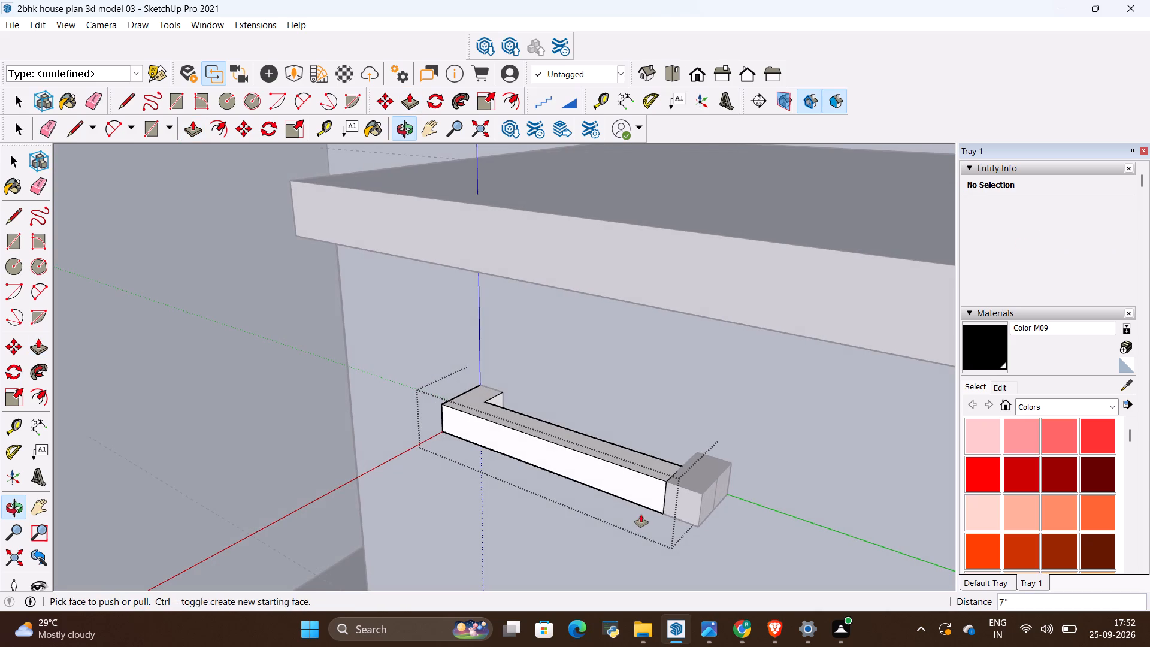
pyautogui.press('space')
pyautogui.click(644, 398)
# Draw joint lines across the handle's top, front and underside where the bar meets the first block.
pyautogui.scroll(3, 467, 338)
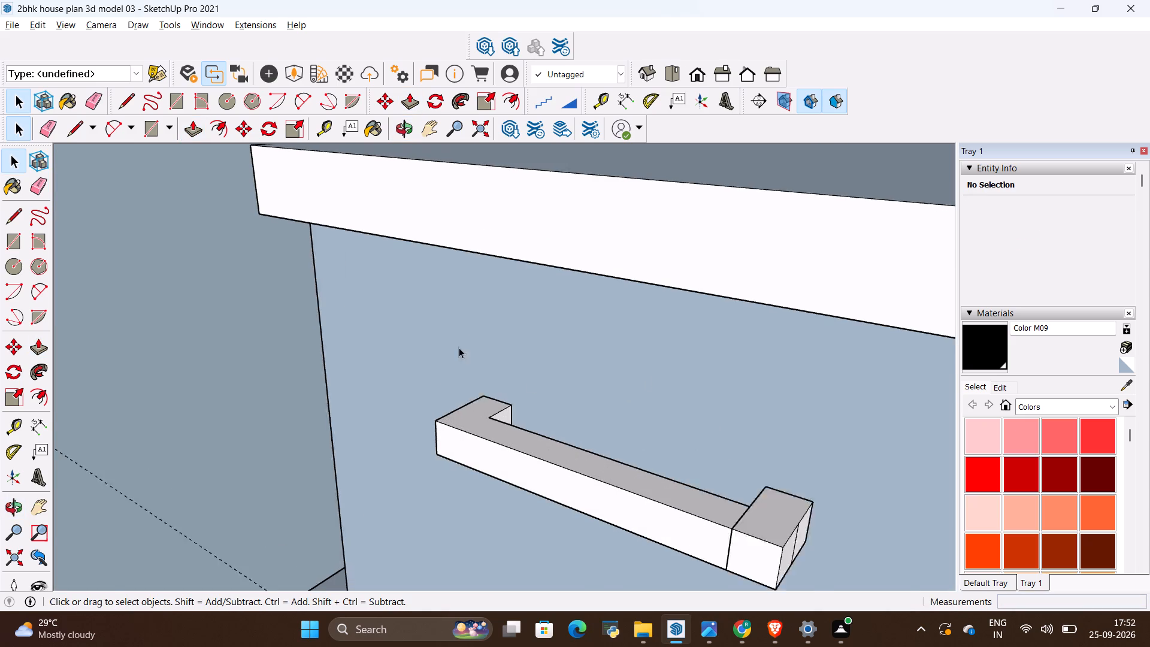
pyautogui.scroll(1, 459, 347)
pyautogui.scroll(3, 516, 433)
pyautogui.press('l')
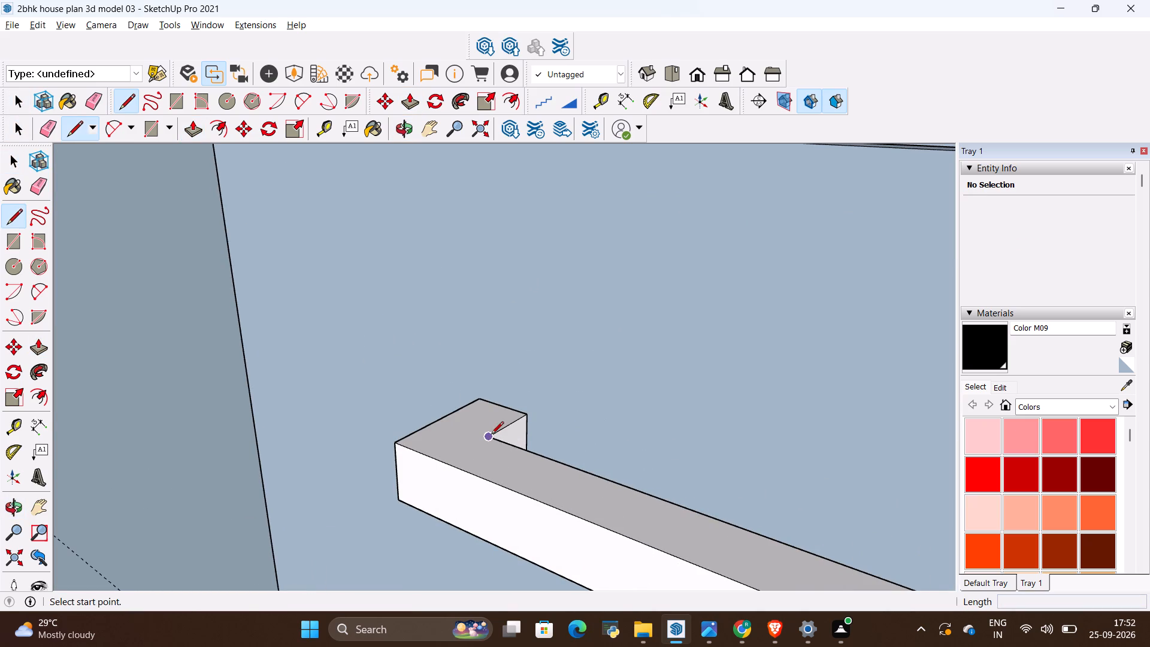
pyautogui.click(491, 436)
pyautogui.click(441, 467)
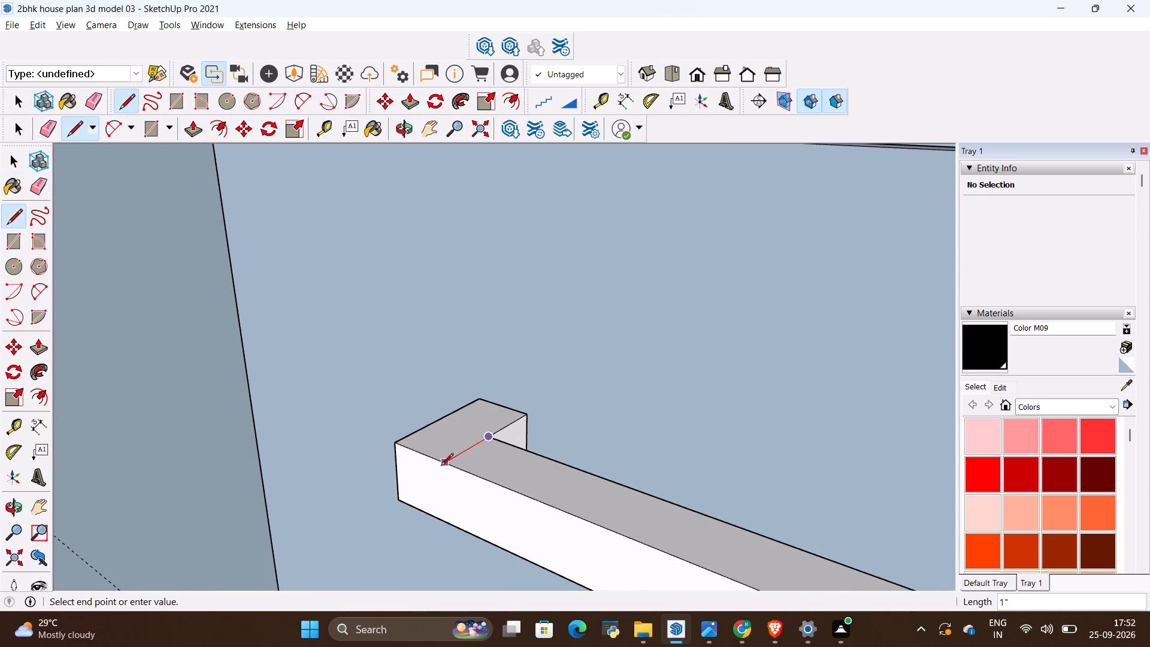
pyautogui.click(440, 515)
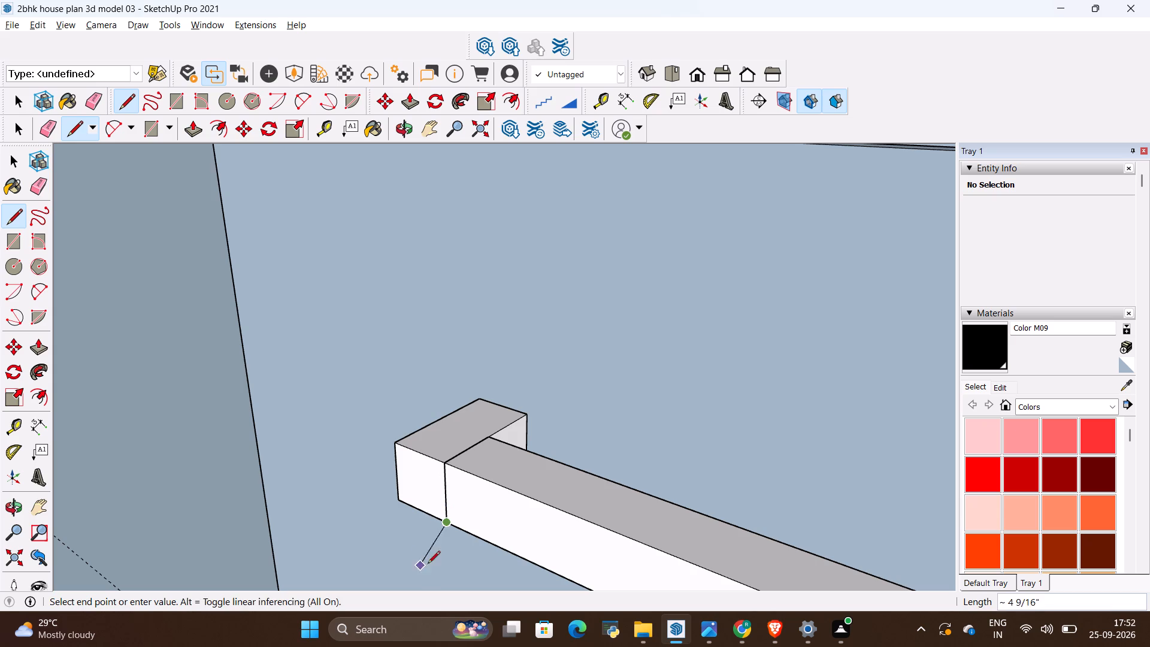
pyautogui.moveTo(448, 557); pyautogui.dragTo(564, 340, button='middle')
pyautogui.scroll(1, 453, 553)
pyautogui.moveTo(541, 423); pyautogui.dragTo(546, 362, button='middle')
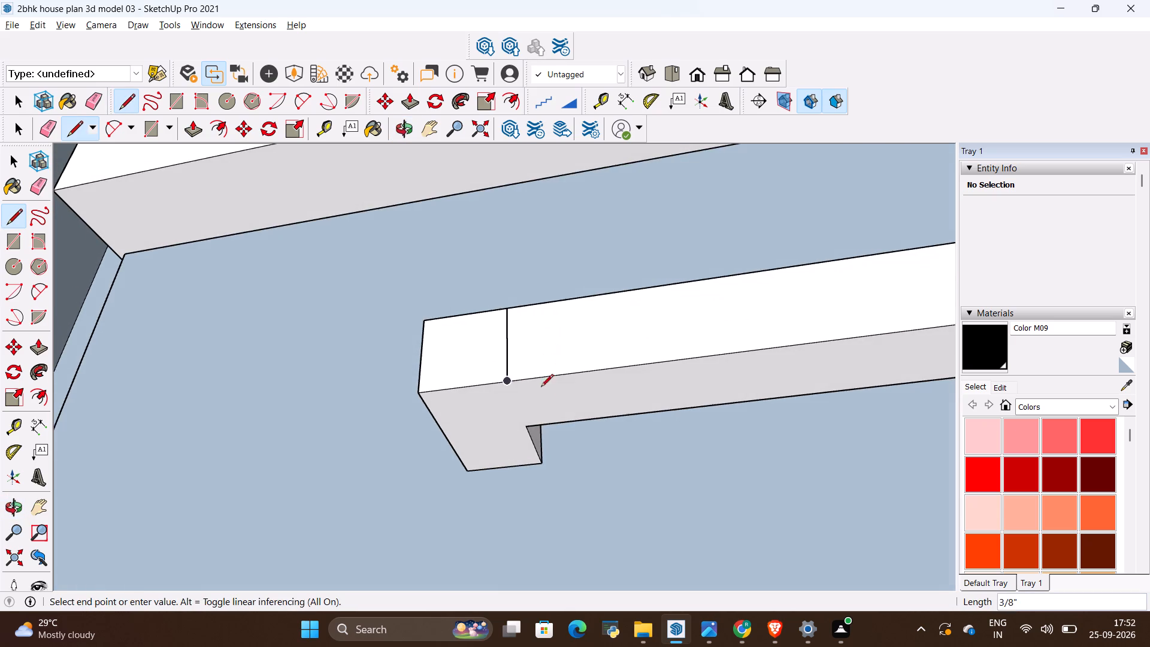
pyautogui.click(527, 429)
pyautogui.scroll(-5, 456, 407)
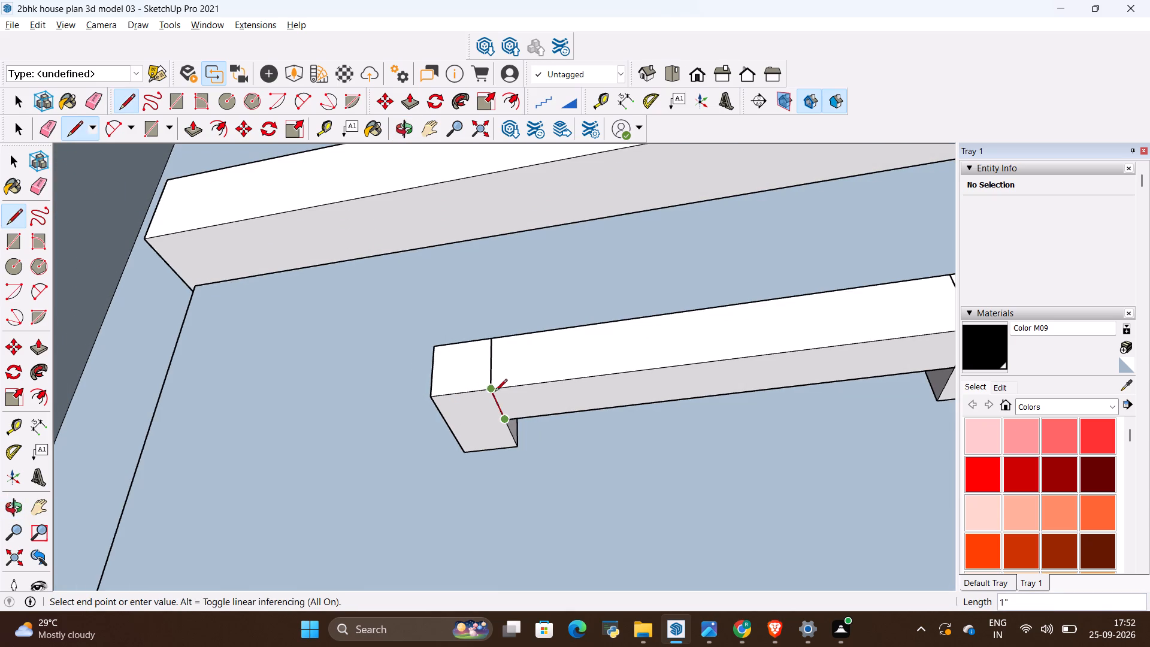
pyautogui.press('Escape')
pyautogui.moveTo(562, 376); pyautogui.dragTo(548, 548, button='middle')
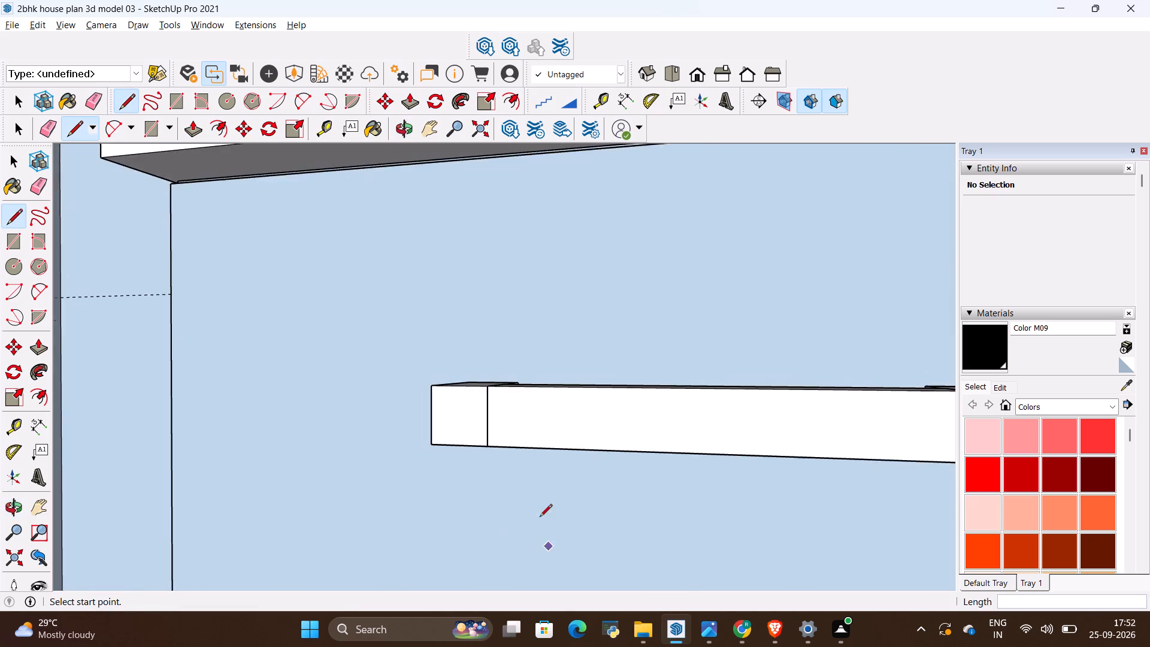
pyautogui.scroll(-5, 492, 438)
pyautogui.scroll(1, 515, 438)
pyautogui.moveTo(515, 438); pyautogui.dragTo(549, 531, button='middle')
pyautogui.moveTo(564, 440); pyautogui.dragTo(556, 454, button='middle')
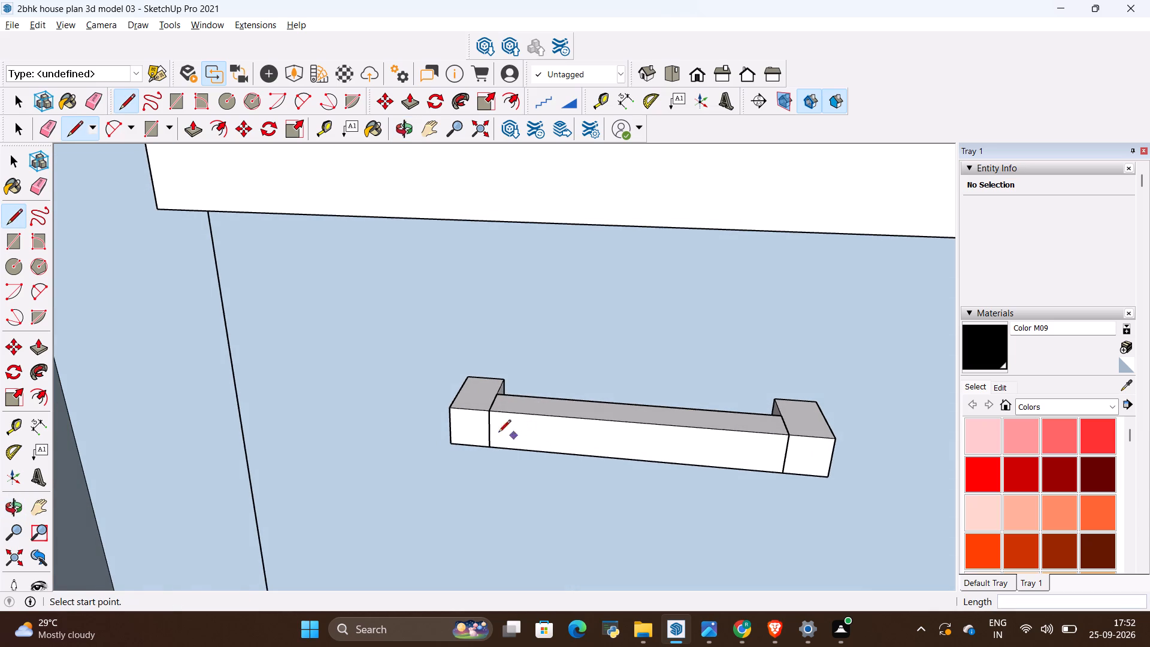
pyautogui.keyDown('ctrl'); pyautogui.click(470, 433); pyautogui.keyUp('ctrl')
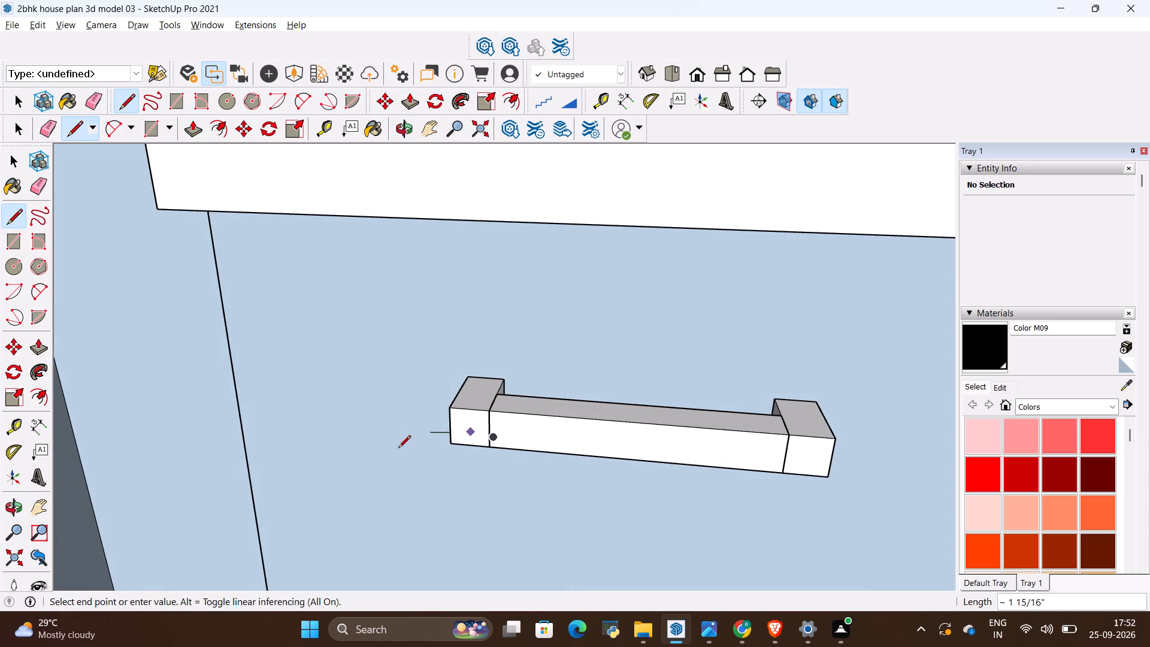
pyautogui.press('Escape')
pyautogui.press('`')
# Group the handle bar together with the copied end block and turn that group into a component.
pyautogui.press('space')
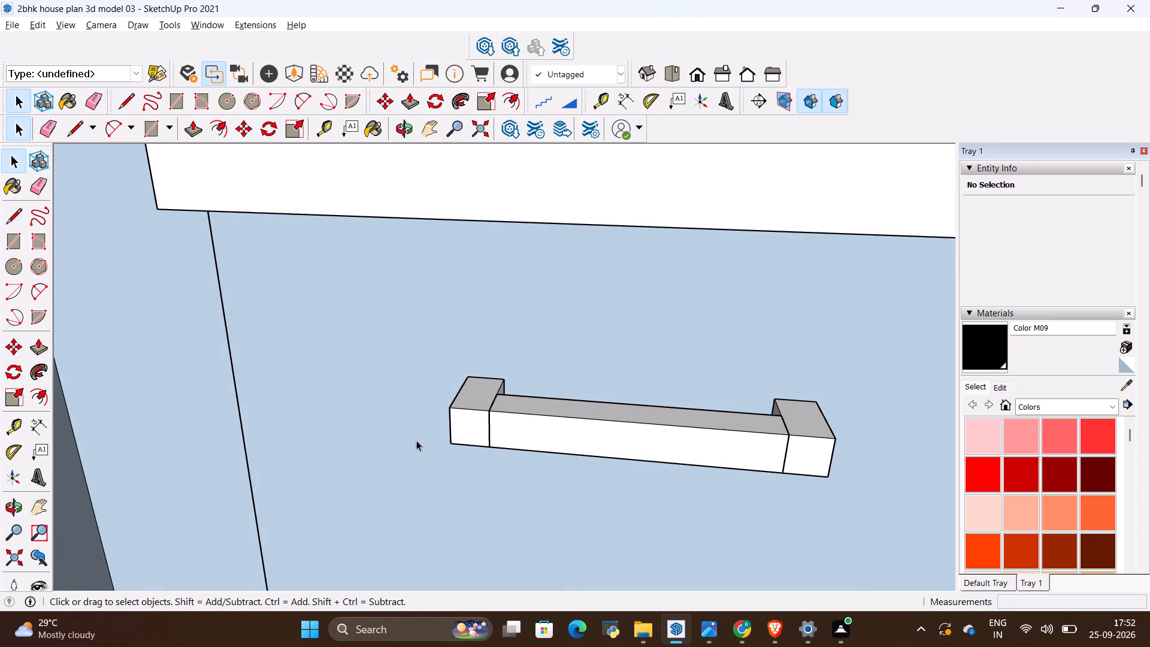
pyautogui.click(497, 424)
pyautogui.keyDown('ctrl'); pyautogui.click(808, 444); pyautogui.keyUp('ctrl')
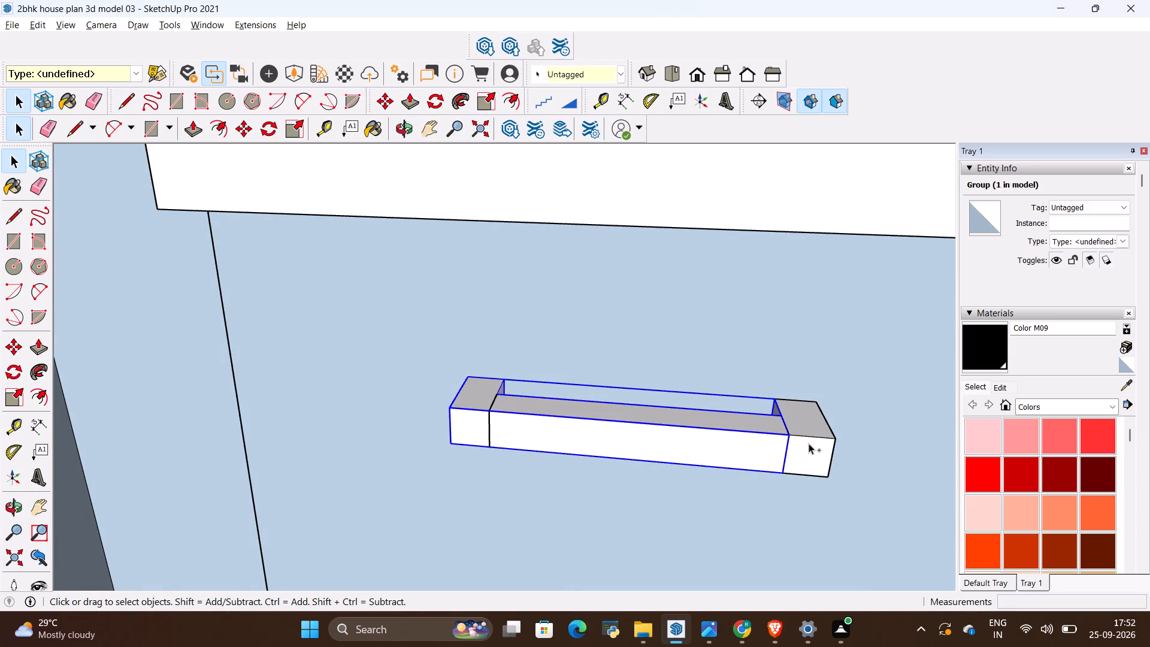
pyautogui.rightClick(732, 446)
pyautogui.click(771, 358)
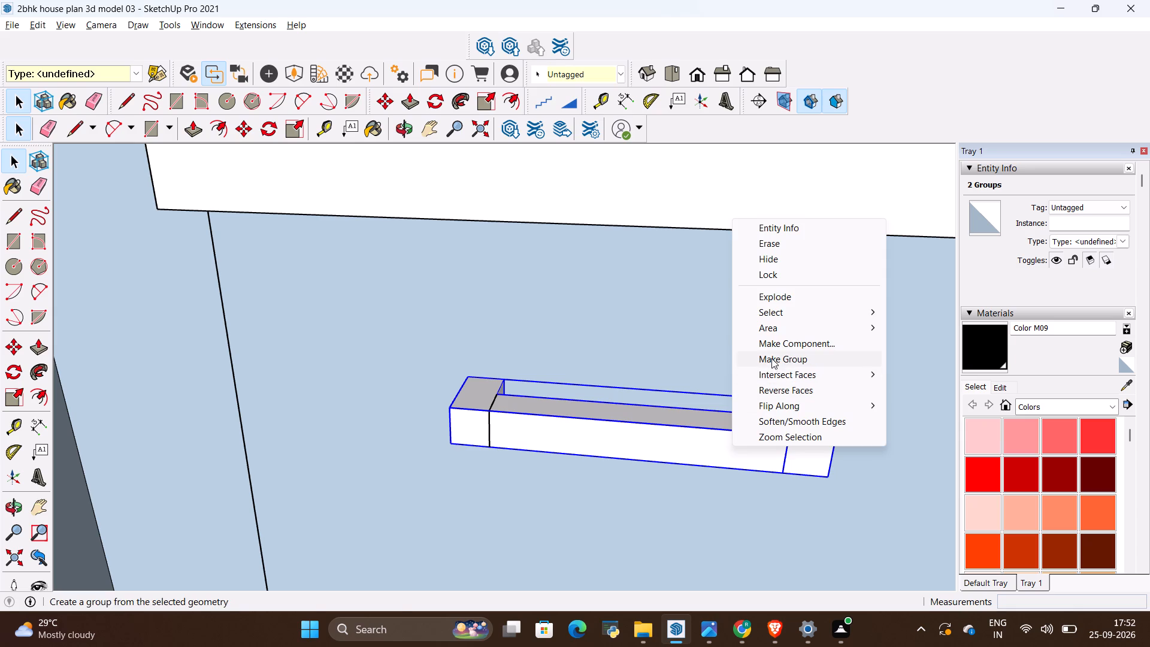
pyautogui.rightClick(724, 431)
pyautogui.click(773, 319)
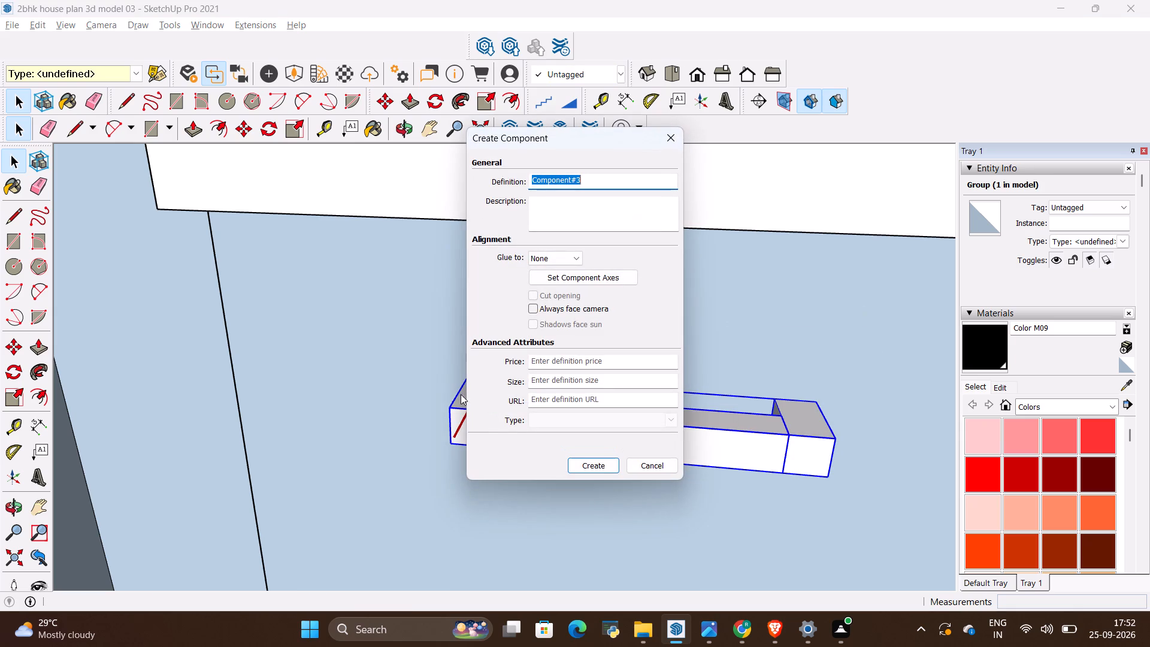
pyautogui.scroll(-1, 455, 395)
pyautogui.click(598, 461)
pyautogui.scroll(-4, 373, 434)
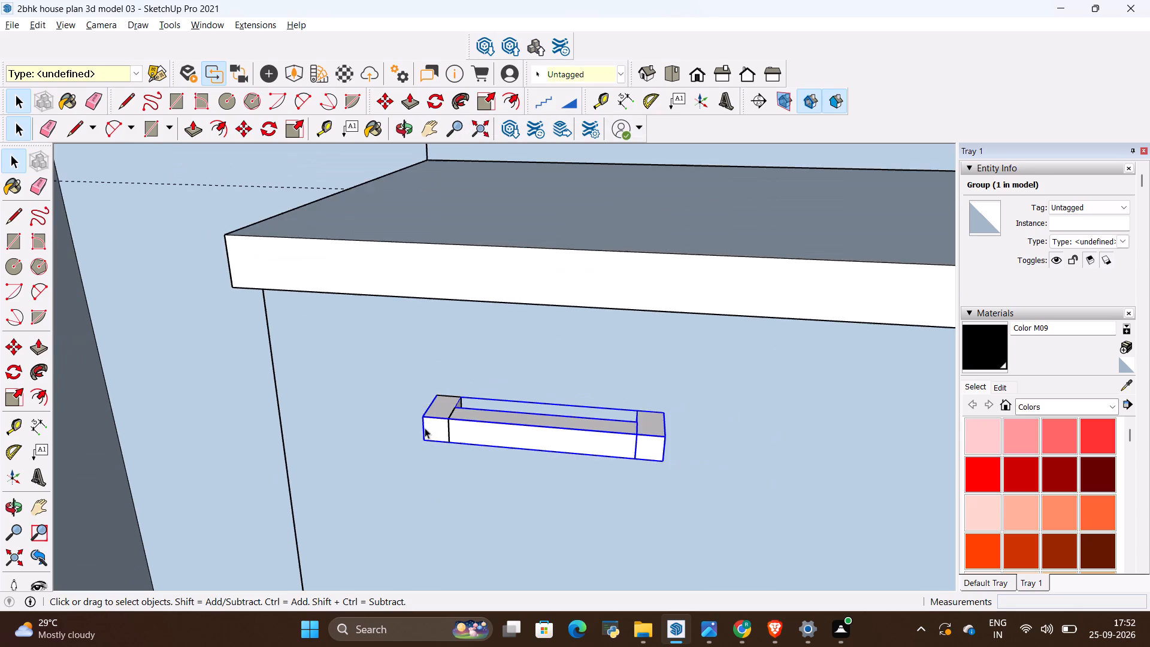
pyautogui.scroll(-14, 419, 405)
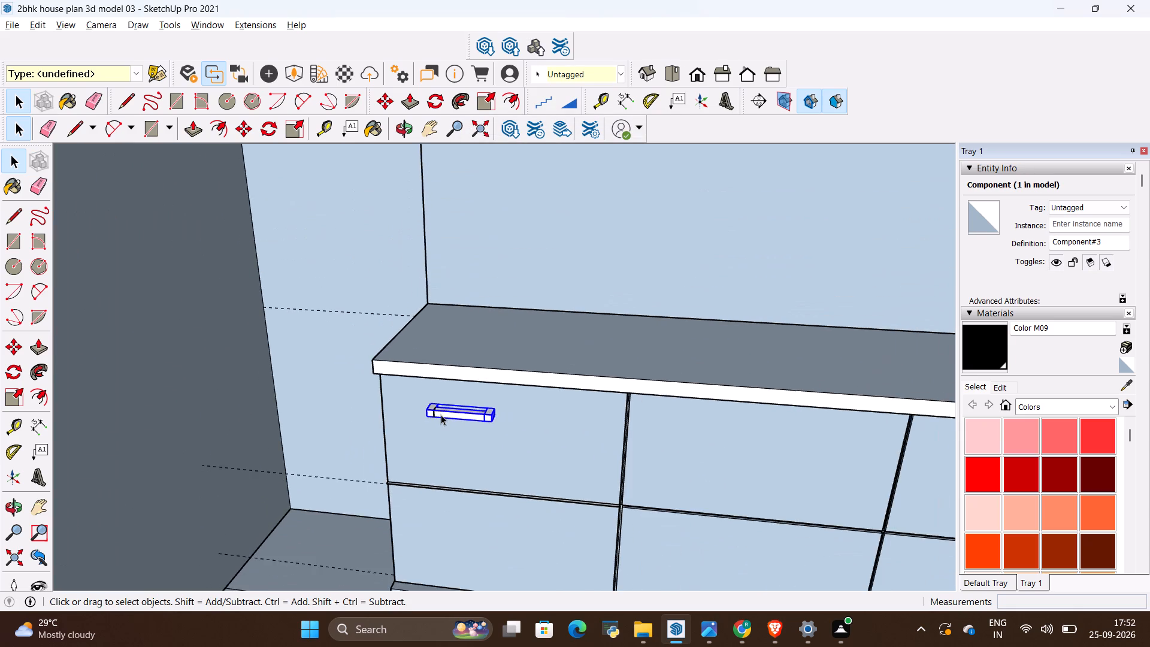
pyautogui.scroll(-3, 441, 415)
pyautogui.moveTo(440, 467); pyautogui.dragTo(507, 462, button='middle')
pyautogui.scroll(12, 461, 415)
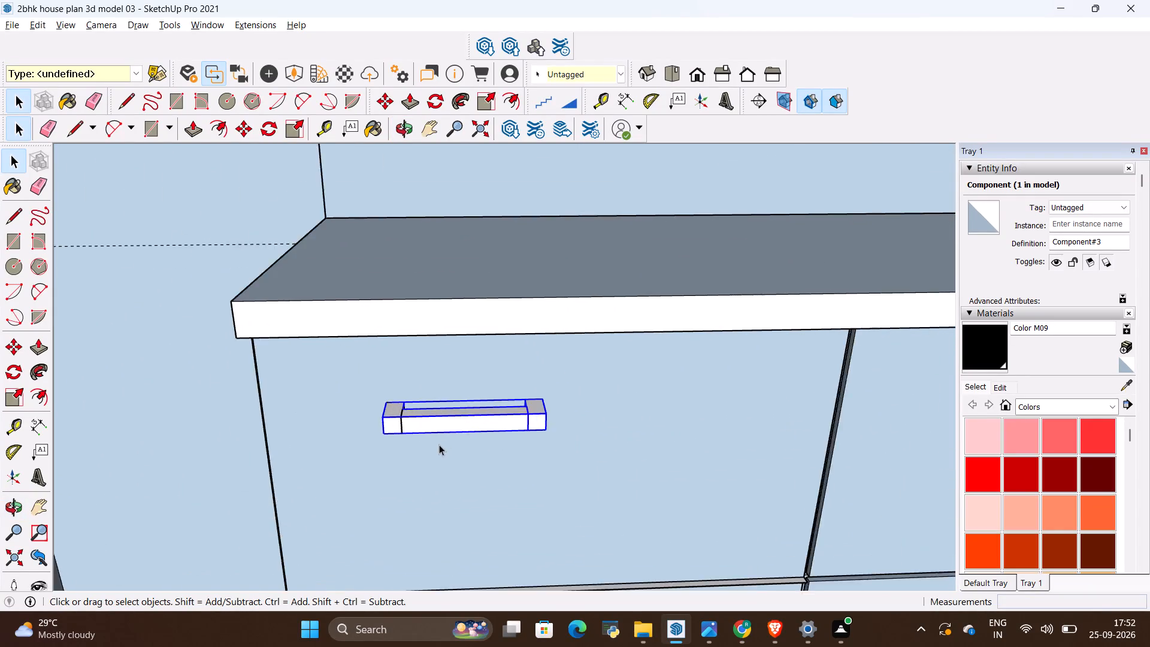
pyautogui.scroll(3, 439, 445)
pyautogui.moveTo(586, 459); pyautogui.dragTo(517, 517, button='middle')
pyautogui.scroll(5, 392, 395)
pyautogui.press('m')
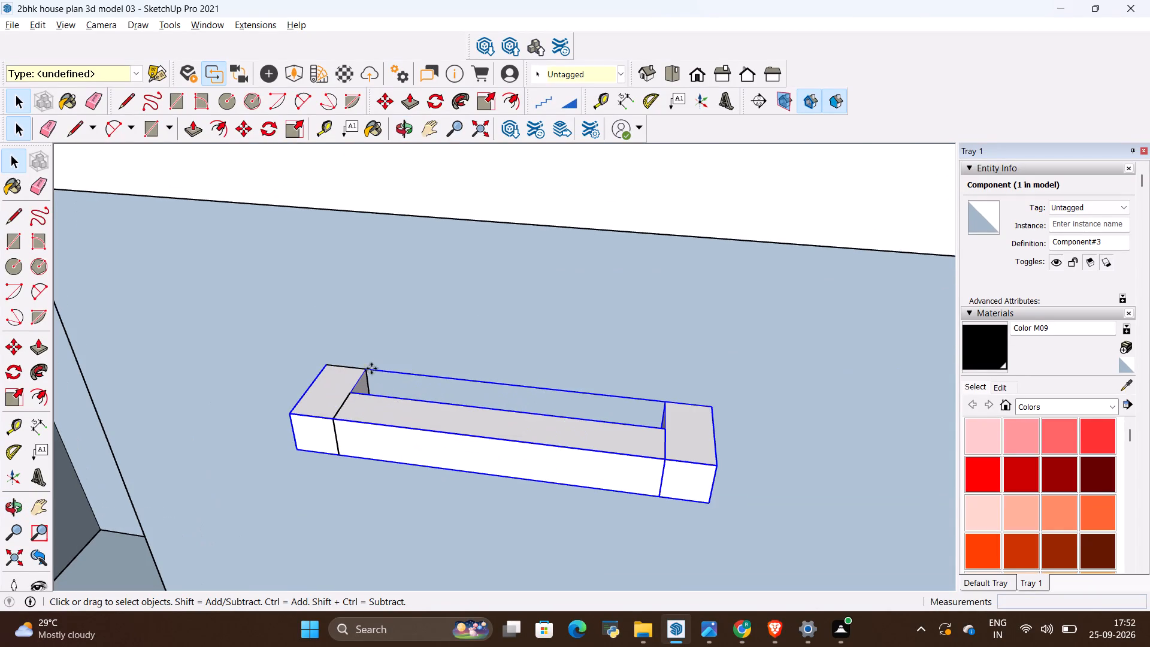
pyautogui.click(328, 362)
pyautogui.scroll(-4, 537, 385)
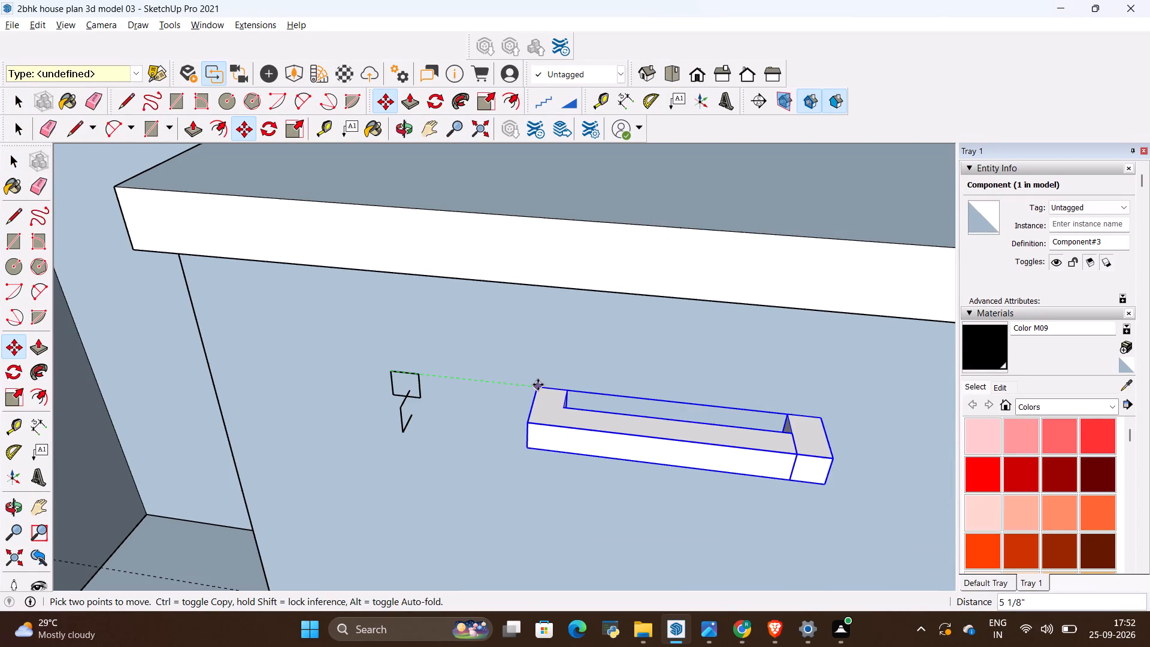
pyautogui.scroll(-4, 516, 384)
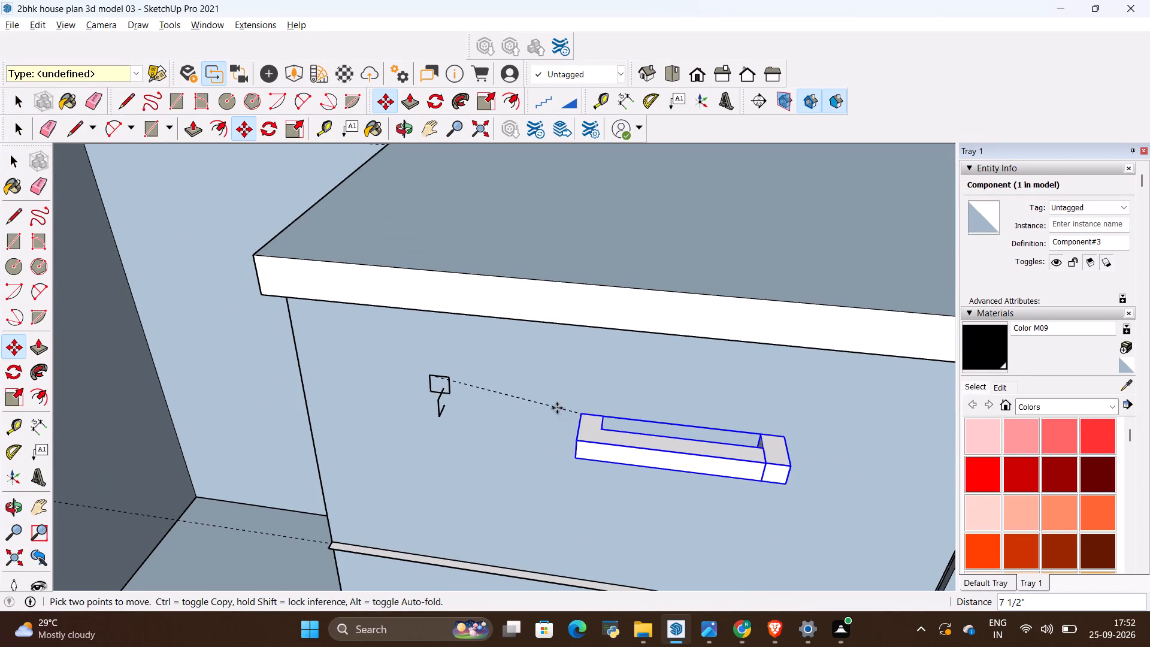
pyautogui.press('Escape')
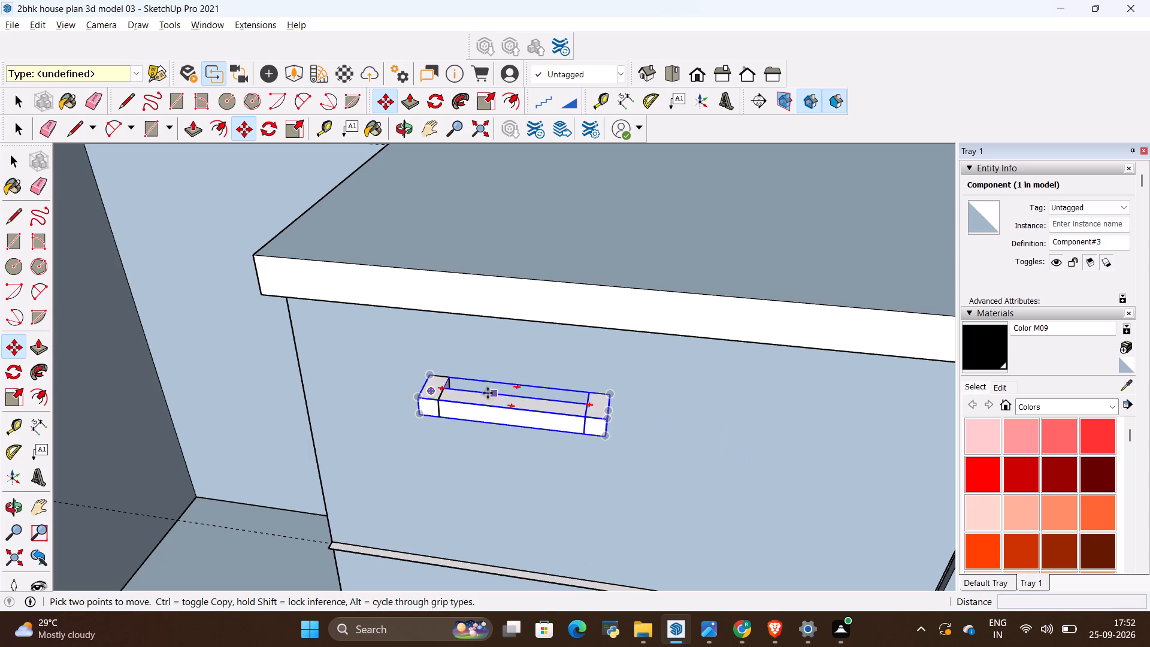
# Move the handle component from its back top corner about 5 1/2" along the drawer front toward the drawer's middle.
pyautogui.moveTo(385, 460); pyautogui.dragTo(470, 421, button='middle')
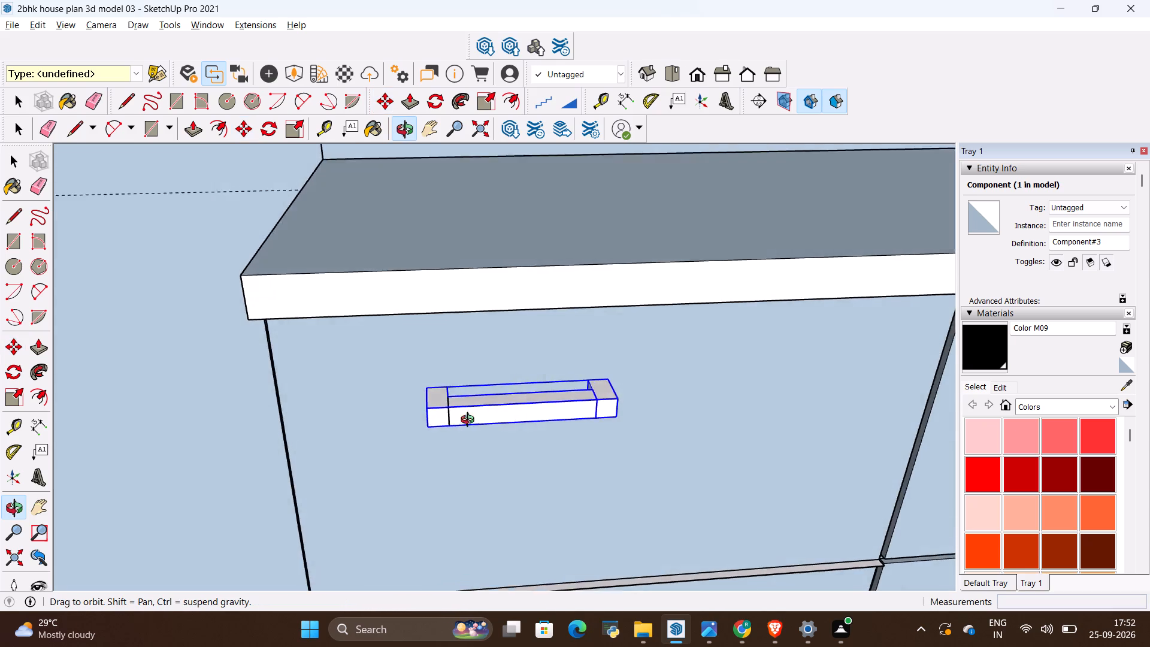
pyautogui.moveTo(470, 421); pyautogui.dragTo(455, 344, button='middle')
pyautogui.scroll(5, 485, 428)
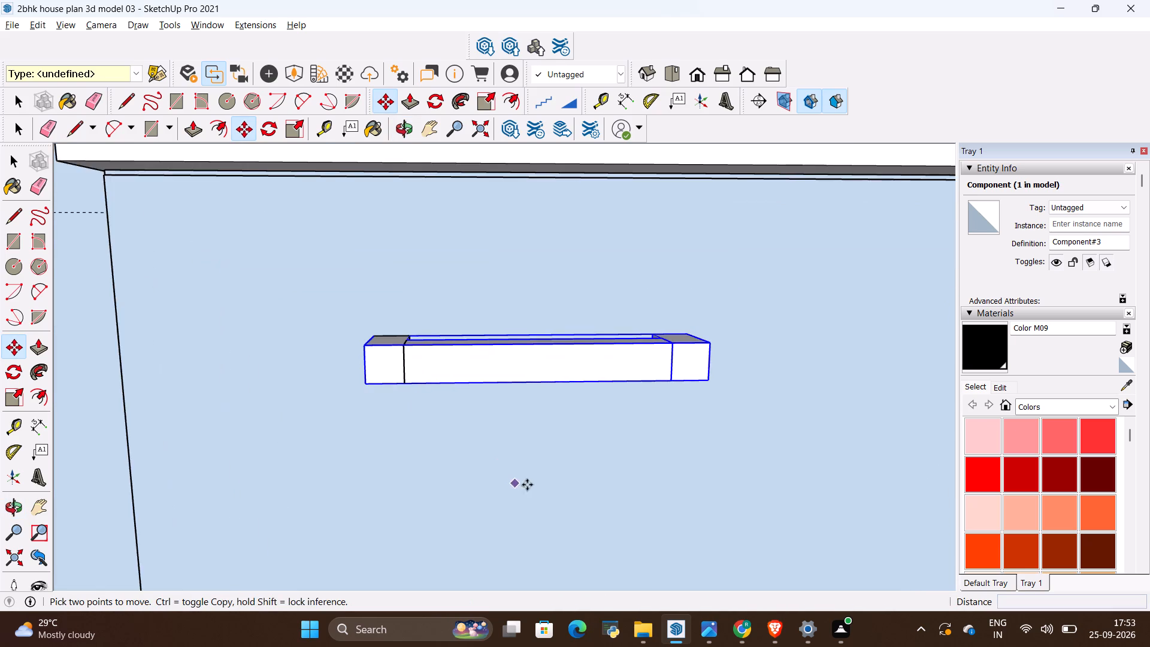
pyautogui.scroll(1, 535, 481)
pyautogui.moveTo(535, 481); pyautogui.dragTo(456, 517, button='middle')
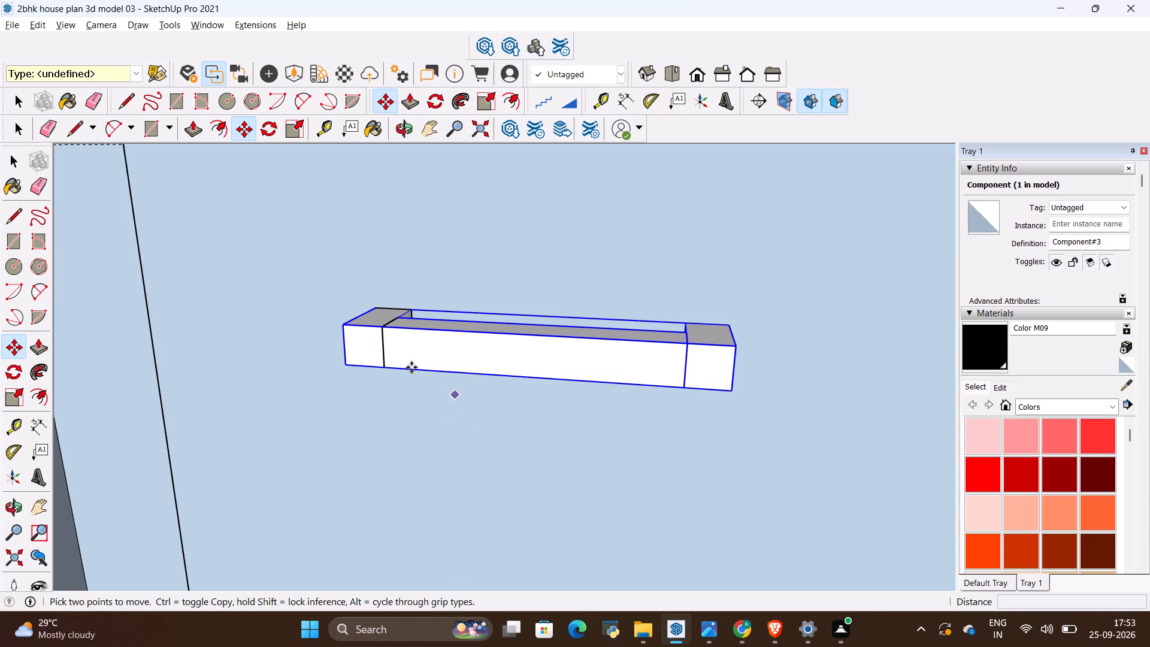
pyautogui.scroll(3, 407, 314)
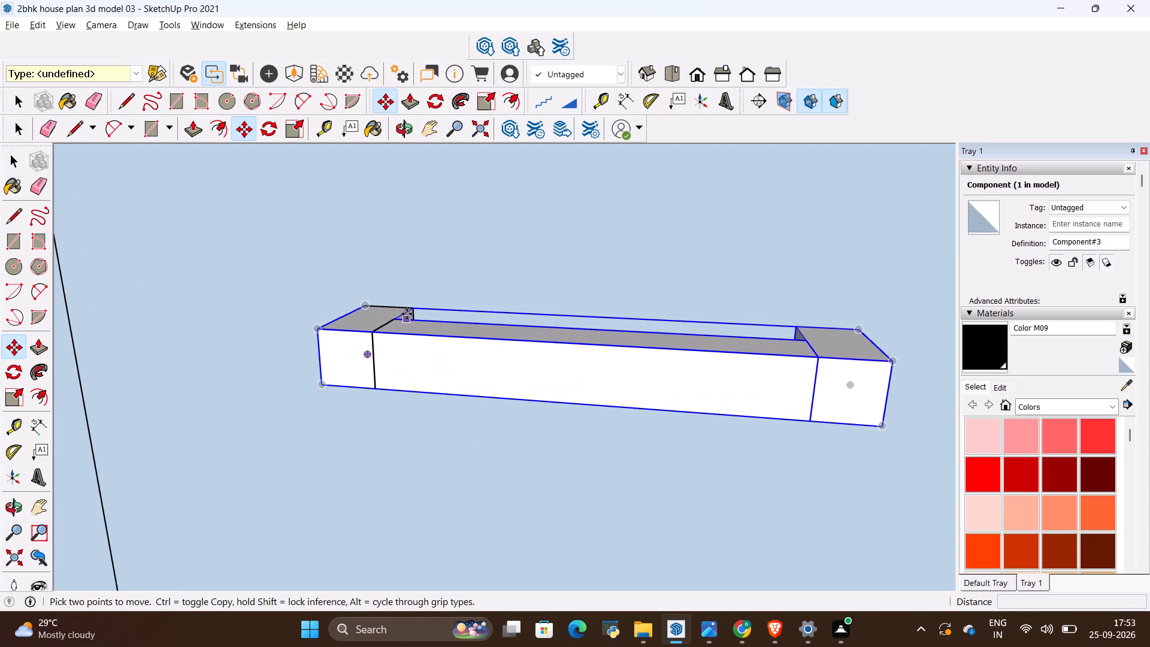
pyautogui.click(362, 303)
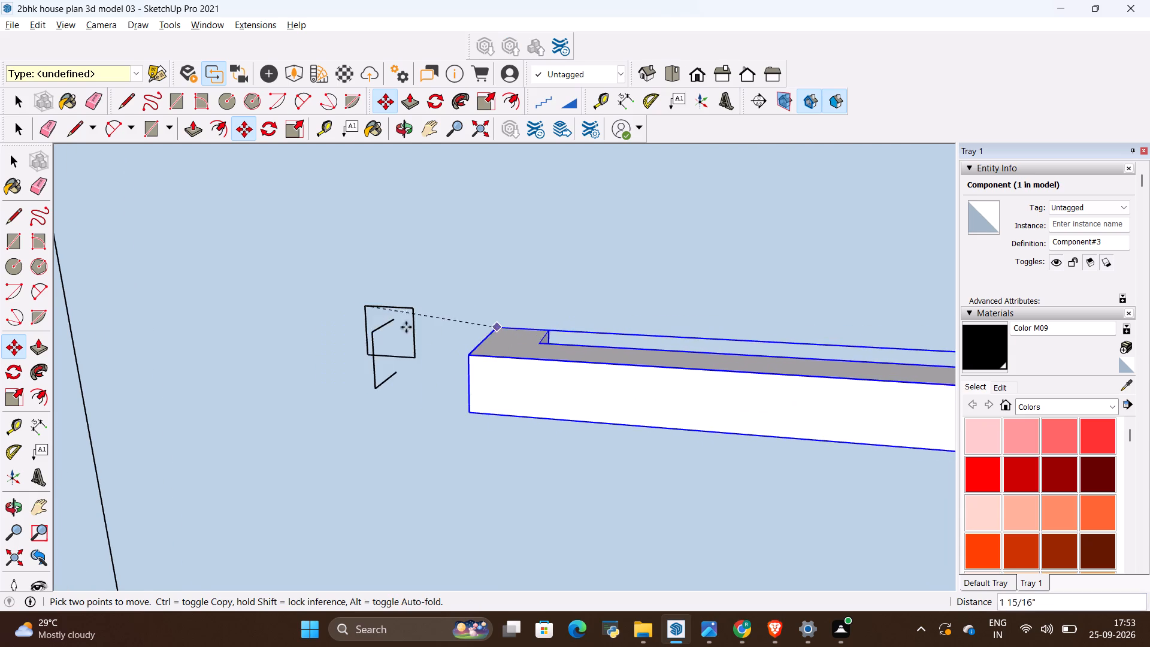
pyautogui.scroll(-10, 359, 330)
pyautogui.scroll(-5, 412, 321)
pyautogui.moveTo(434, 334); pyautogui.dragTo(533, 328, button='middle')
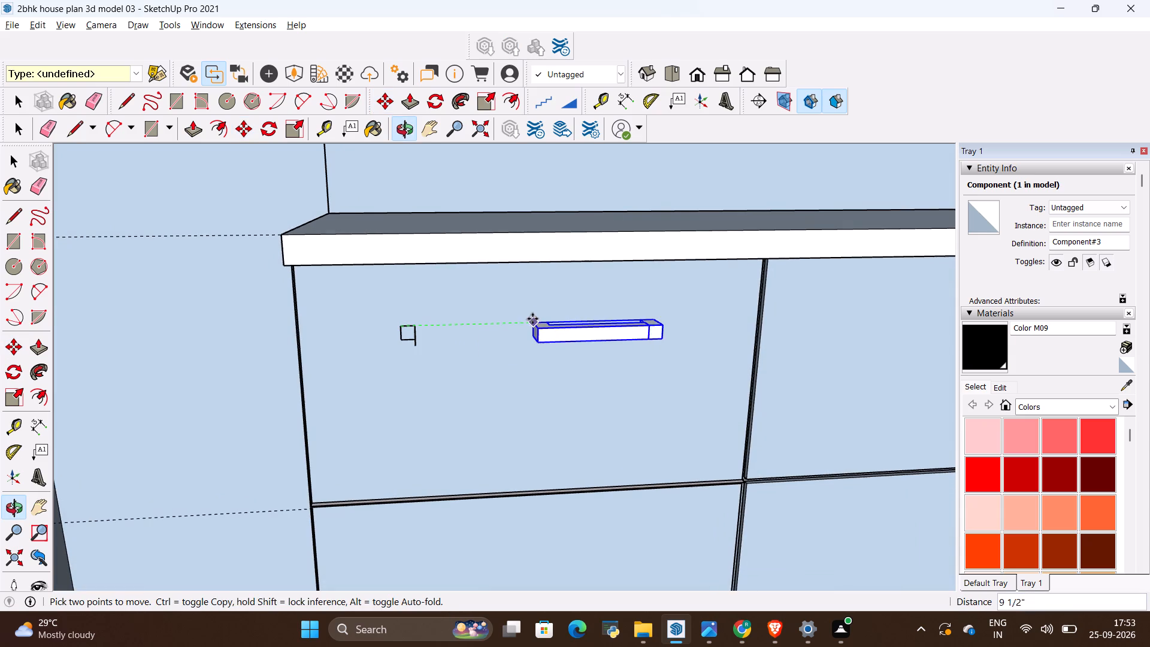
pyautogui.click(479, 318)
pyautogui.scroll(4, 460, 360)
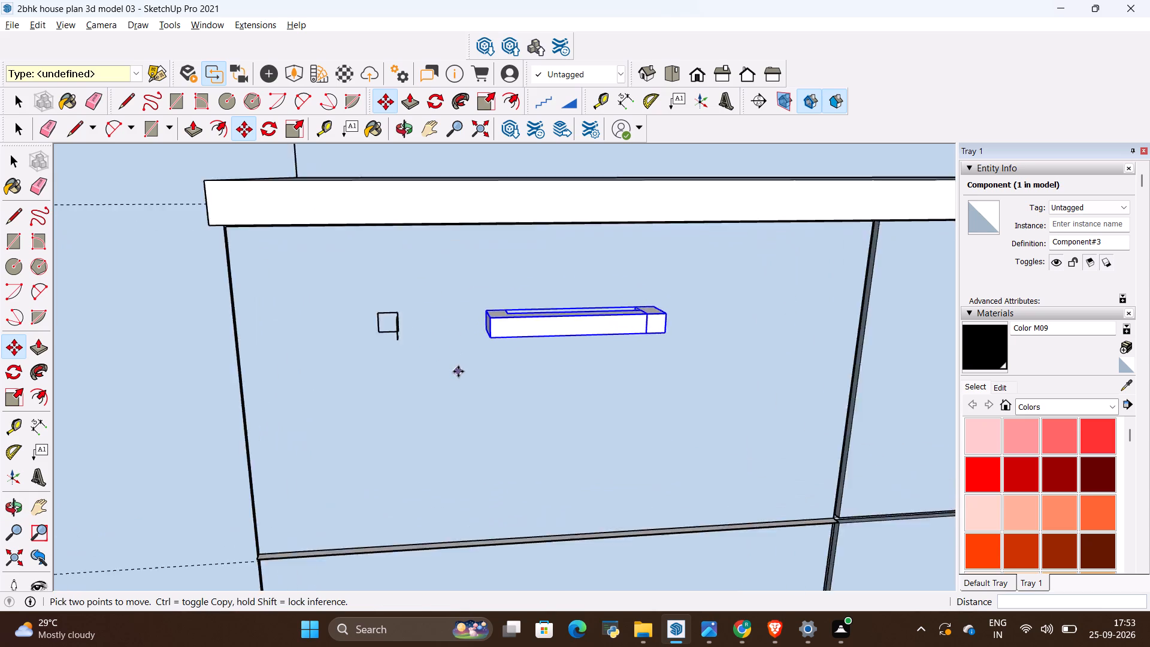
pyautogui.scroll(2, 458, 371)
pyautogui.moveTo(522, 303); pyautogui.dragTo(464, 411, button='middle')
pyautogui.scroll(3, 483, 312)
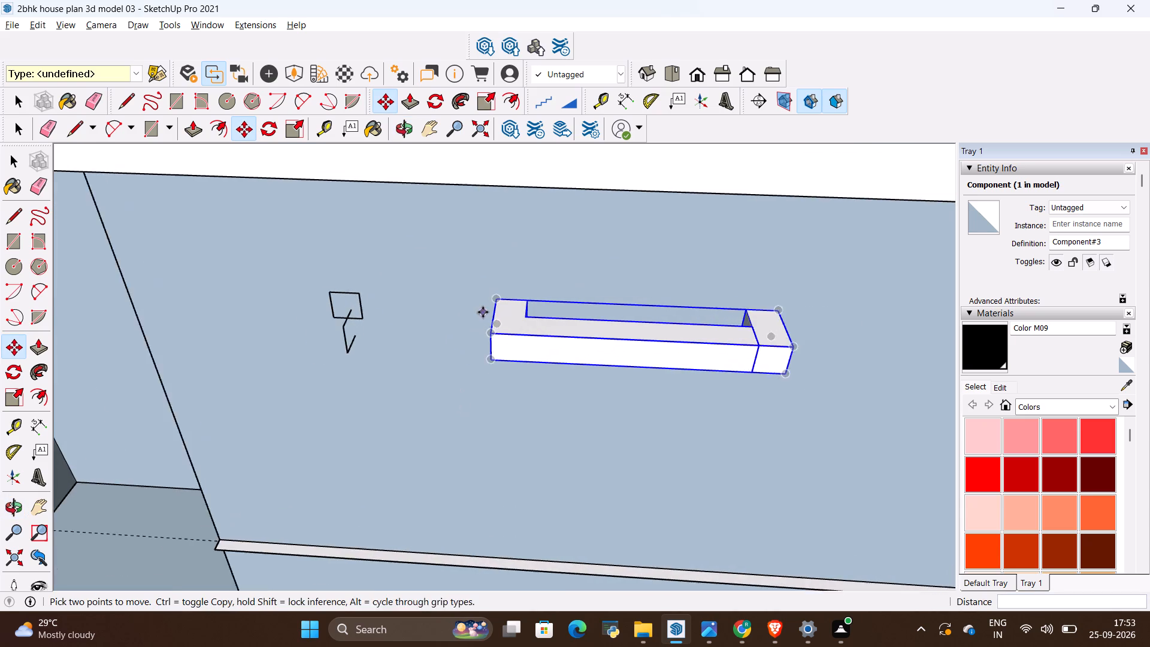
# Copy the bar handle from its back top corner about 1' 7 1/4" straight down onto the drawer front below.
pyautogui.keyDown('ctrl'); pyautogui.click(501, 292); pyautogui.keyUp('ctrl')
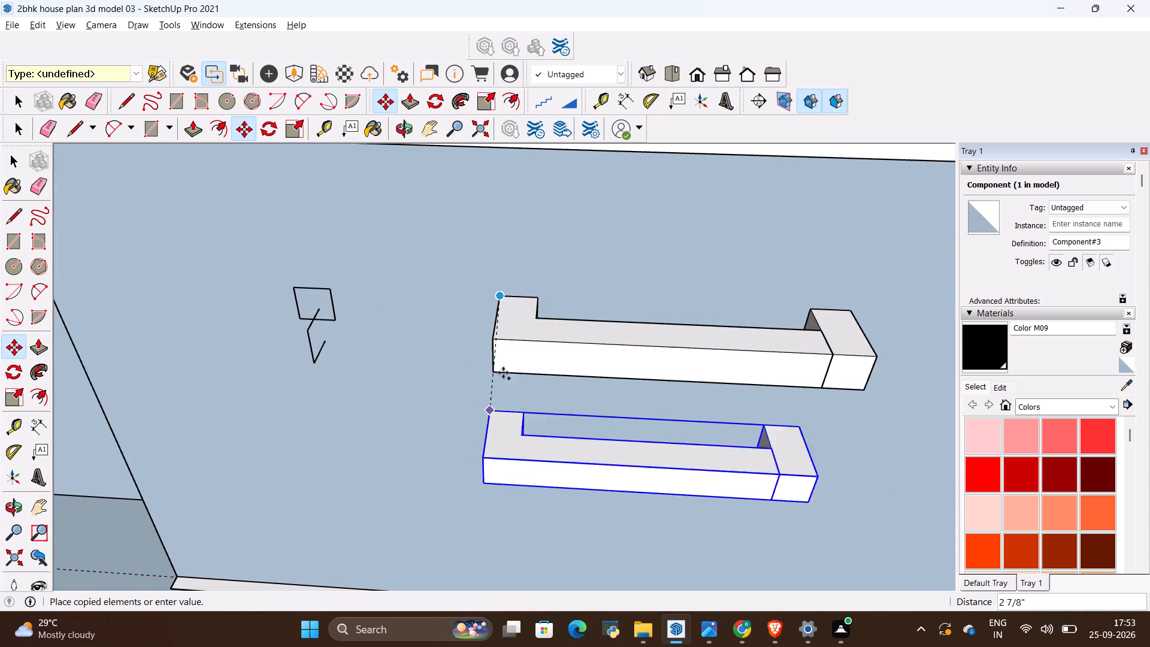
pyautogui.scroll(-5, 508, 361)
pyautogui.scroll(-6, 533, 296)
pyautogui.moveTo(545, 401); pyautogui.dragTo(570, 273, button='middle')
pyautogui.scroll(-5, 545, 275)
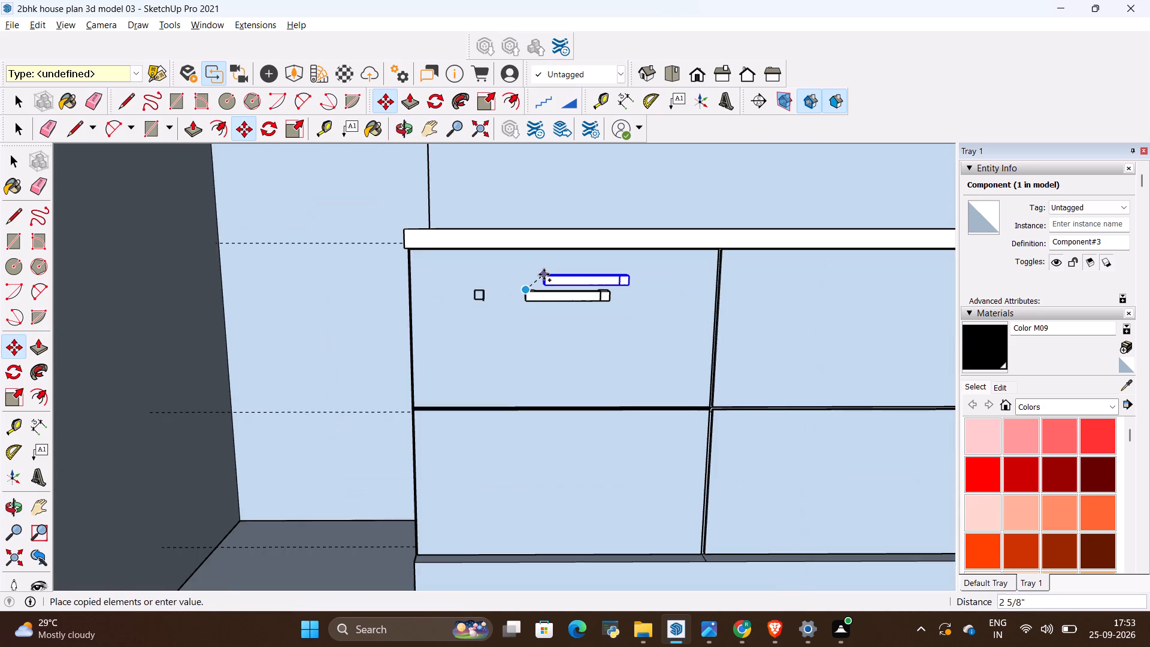
pyautogui.scroll(-11, 544, 273)
pyautogui.scroll(8, 555, 297)
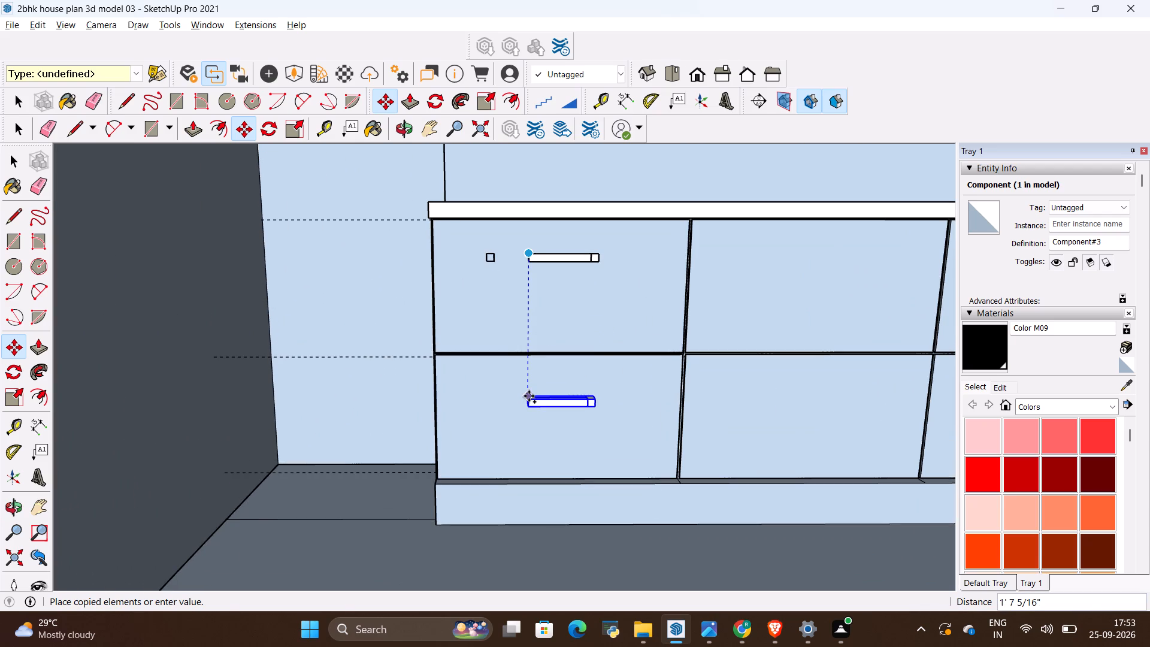
pyautogui.click(529, 396)
# Copy the lower drawer's handle about 2' 10 1/4" horizontally onto the middle drawer front of the lower row.
pyautogui.scroll(10, 529, 397)
pyautogui.click(530, 387)
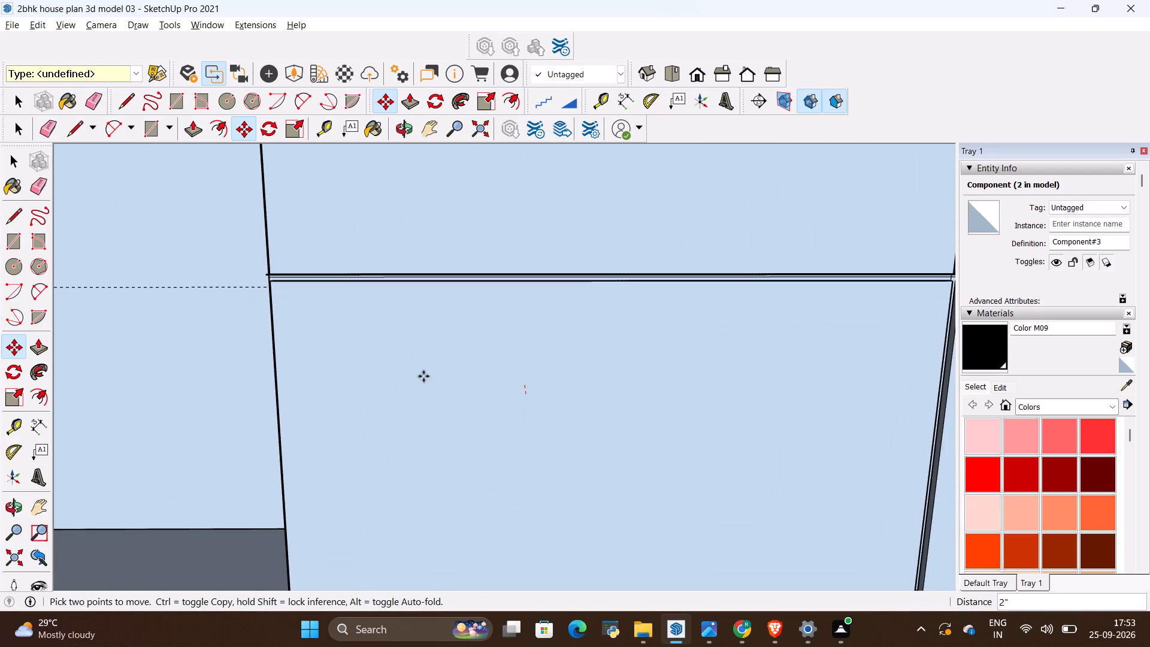
pyautogui.scroll(-5, 385, 371)
pyautogui.scroll(-6, 705, 377)
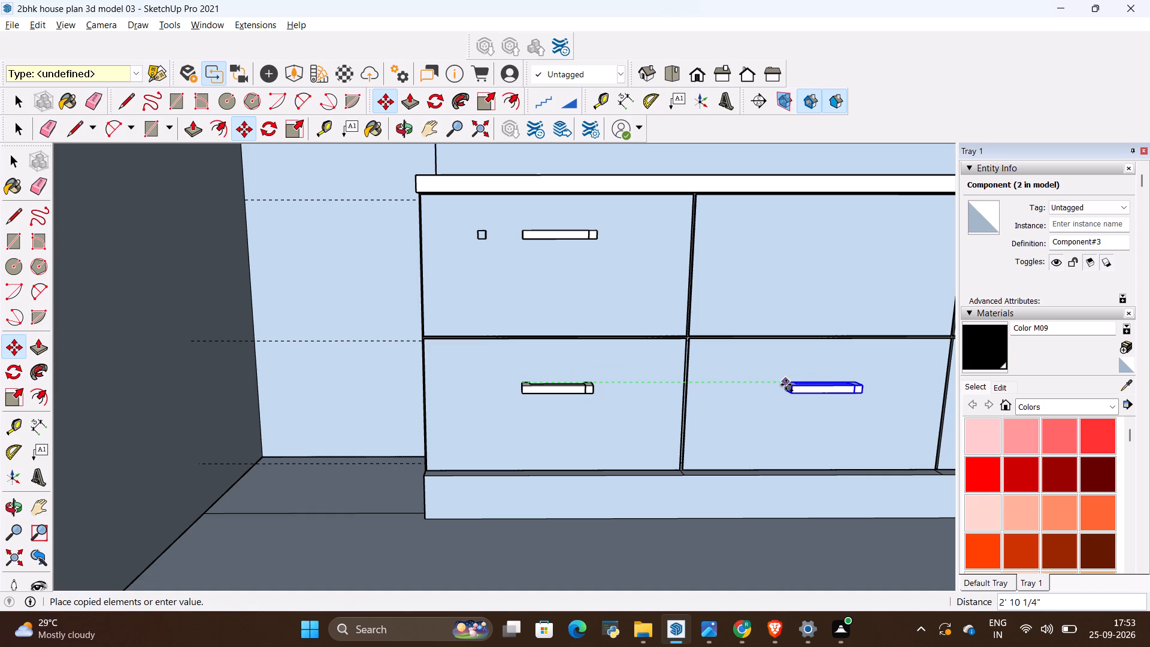
pyautogui.click(786, 385)
# Copy the middle lower handle about 2' 9 7/8" horizontally onto the lower drawer front beside the cabinet corner.
pyautogui.scroll(9, 786, 385)
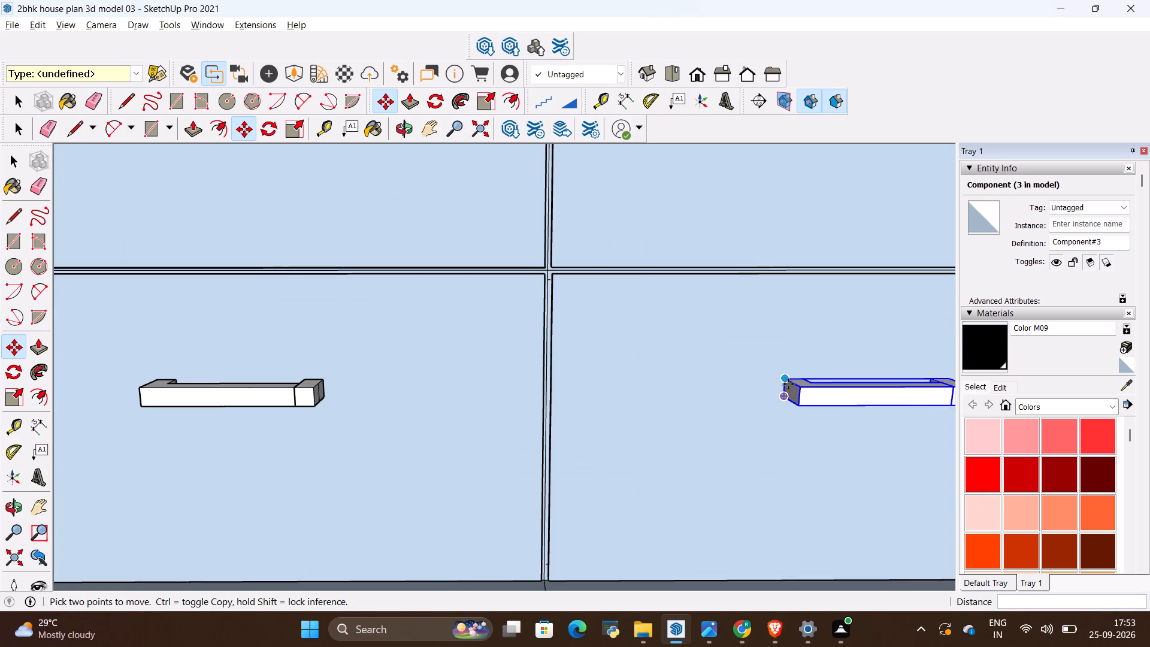
pyautogui.keyDown('ctrl'); pyautogui.click(788, 384); pyautogui.keyUp('ctrl')
pyautogui.scroll(-18, 486, 365)
pyautogui.scroll(4, 610, 360)
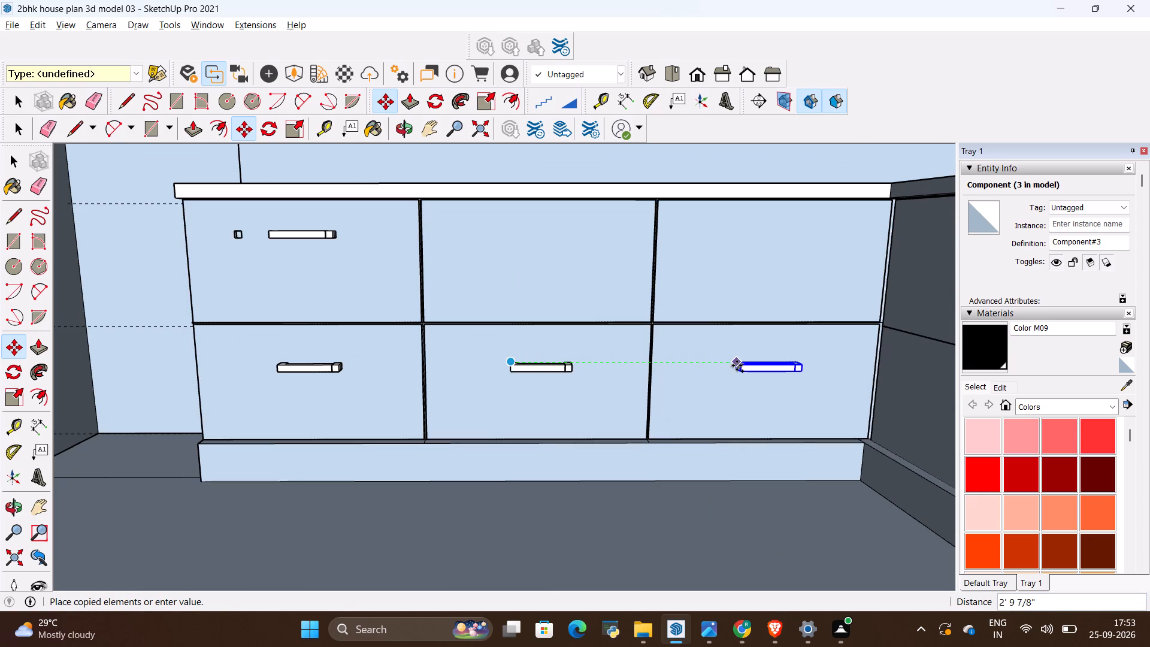
pyautogui.click(737, 365)
# Copy the handle beside the cabinet corner about 1' 6 7/8" straight up onto the upper drawer front.
pyautogui.scroll(8, 721, 369)
pyautogui.click(754, 353)
pyautogui.scroll(-6, 637, 386)
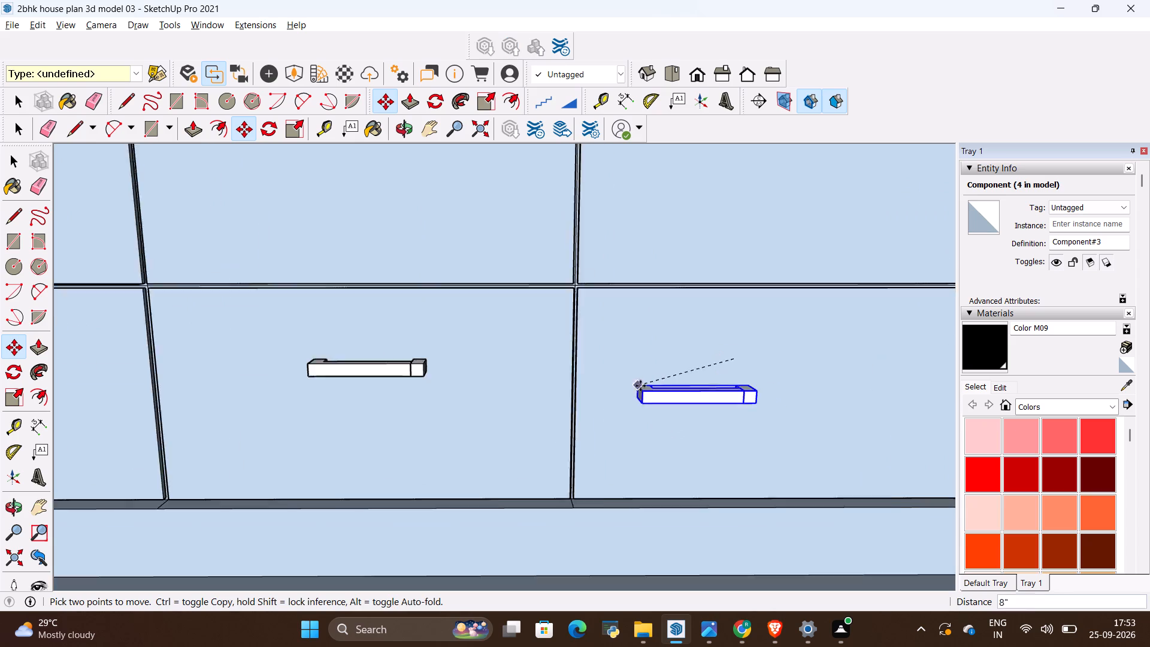
pyautogui.scroll(-4, 721, 184)
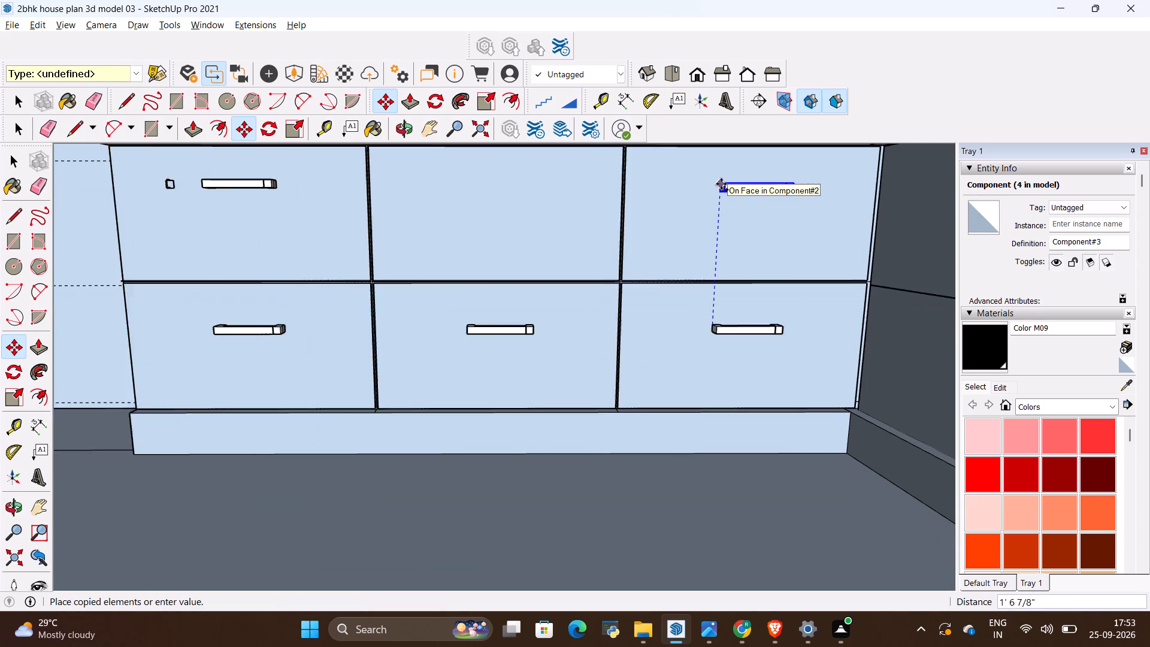
pyautogui.scroll(-5, 721, 184)
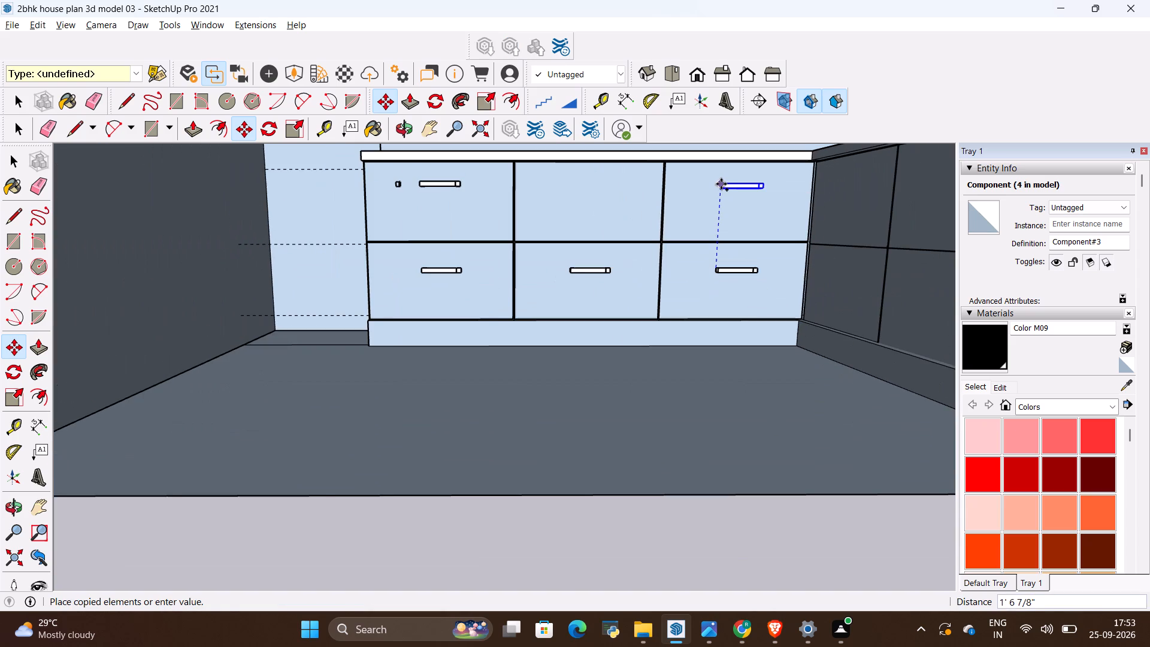
pyautogui.click(721, 184)
# Copy the upper handle beside the corner about 2' 9 3/4" horizontally onto the middle drawer front of the upper row.
pyautogui.scroll(7, 549, 271)
pyautogui.moveTo(583, 262); pyautogui.dragTo(593, 361, button='middle')
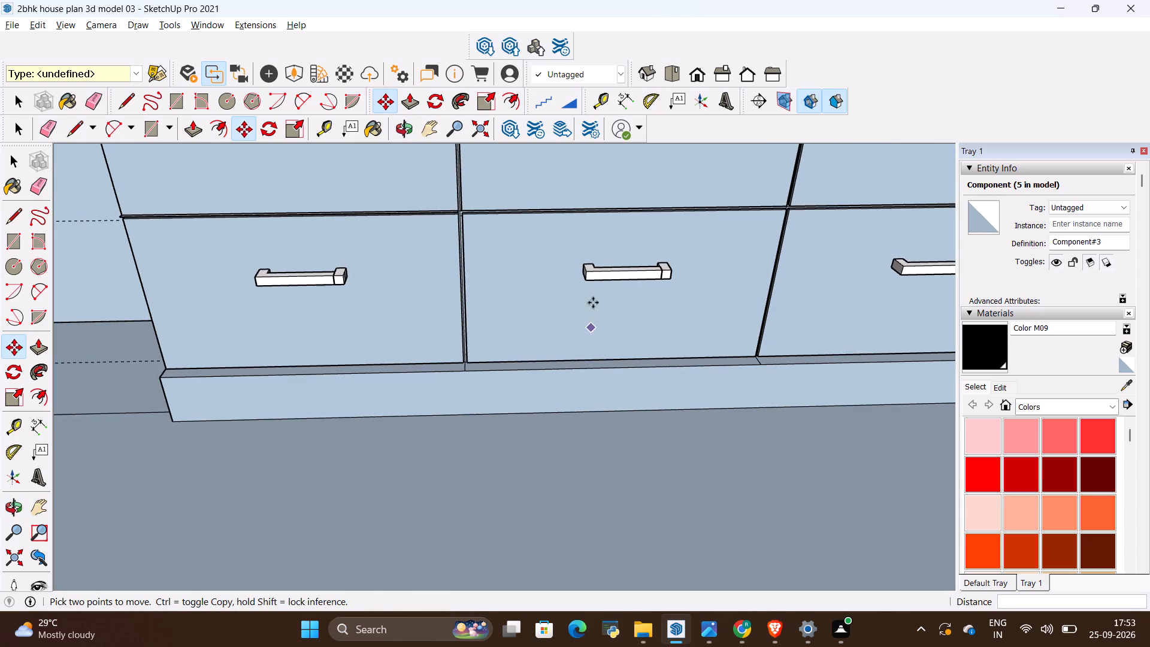
pyautogui.scroll(-9, 590, 270)
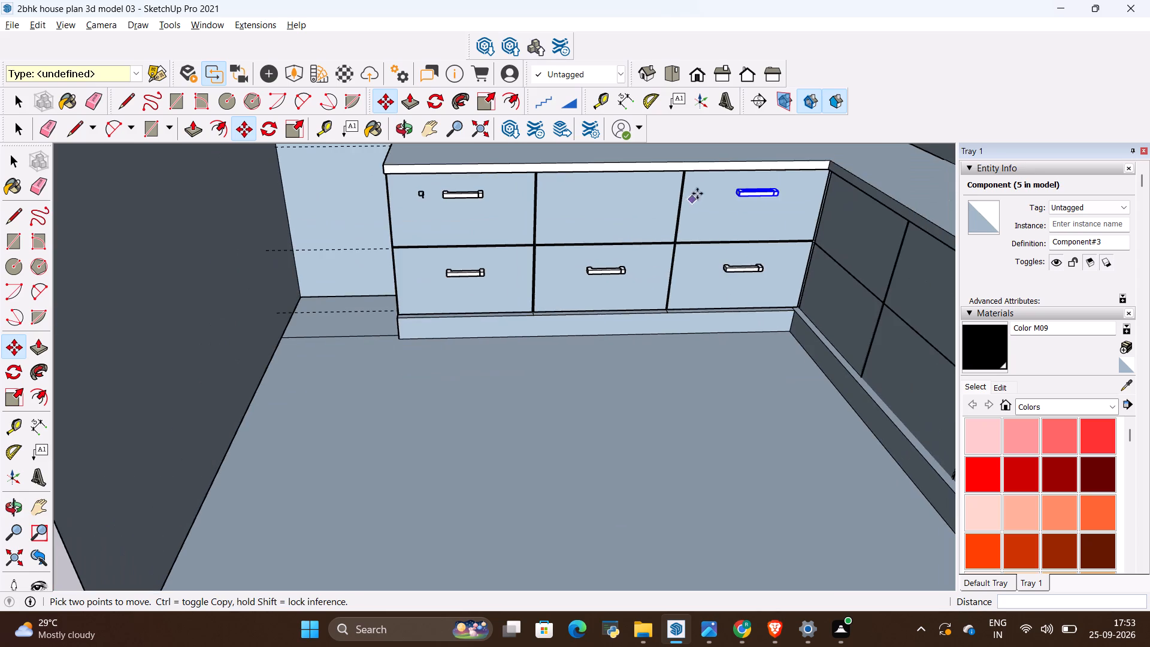
pyautogui.scroll(14, 733, 165)
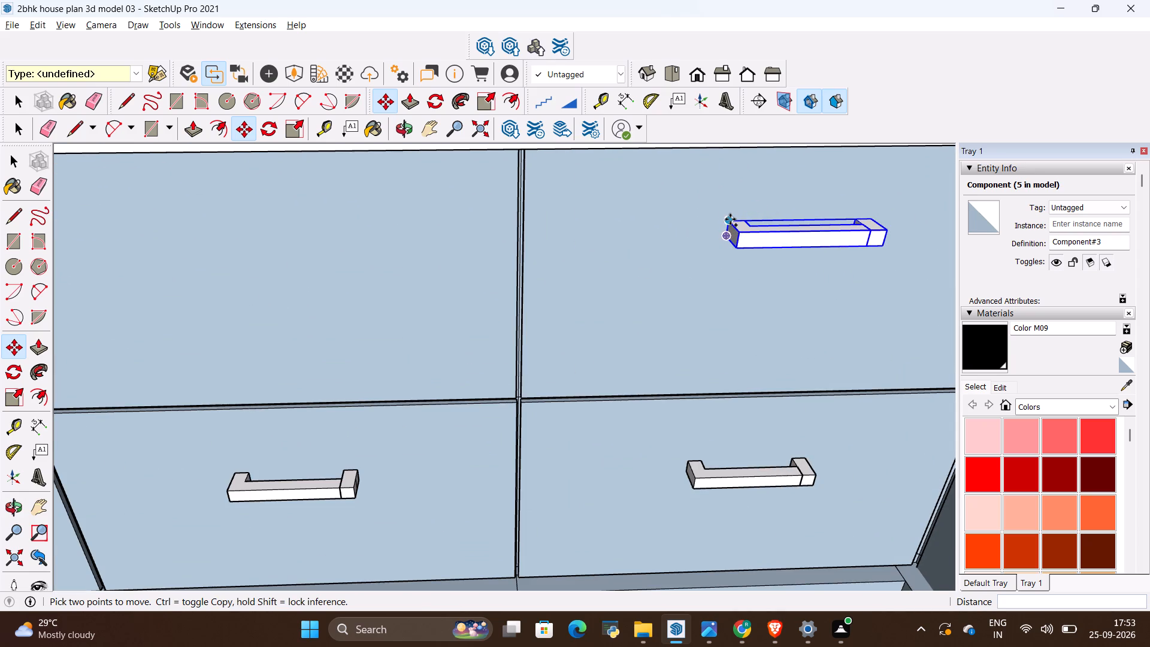
pyautogui.click(730, 219)
pyautogui.scroll(-6, 692, 268)
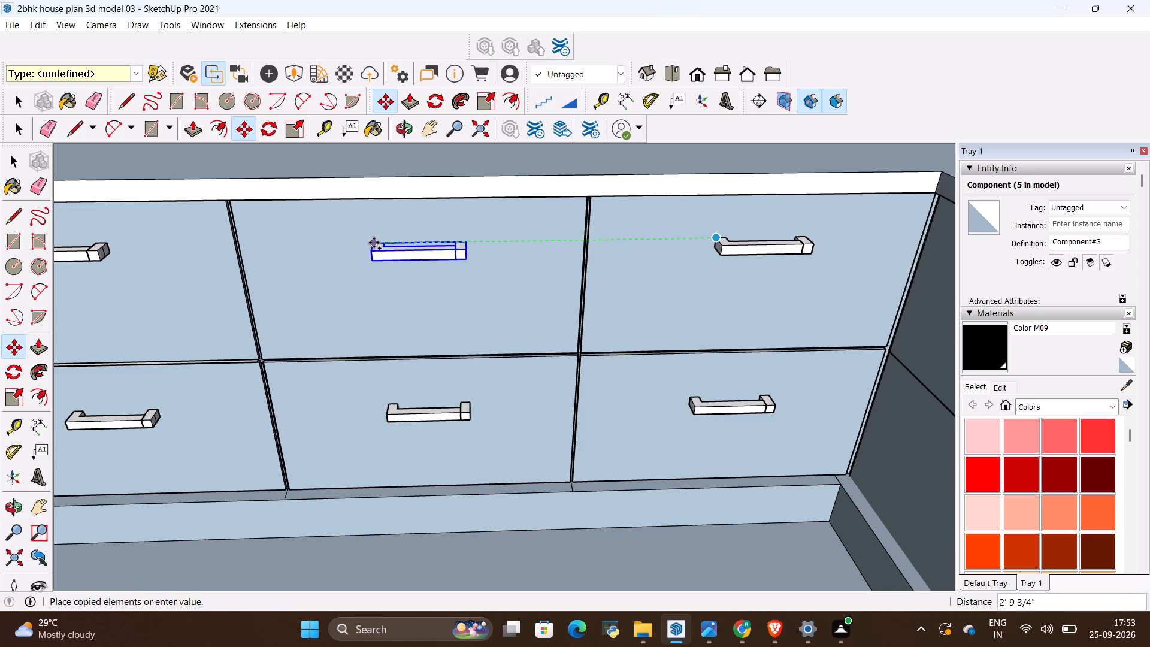
pyautogui.click(374, 243)
# Erase the leftover square and stray lines beside the handle on the first upper drawer front.
pyautogui.scroll(-11, 626, 346)
pyautogui.moveTo(655, 371); pyautogui.dragTo(650, 368, button='middle')
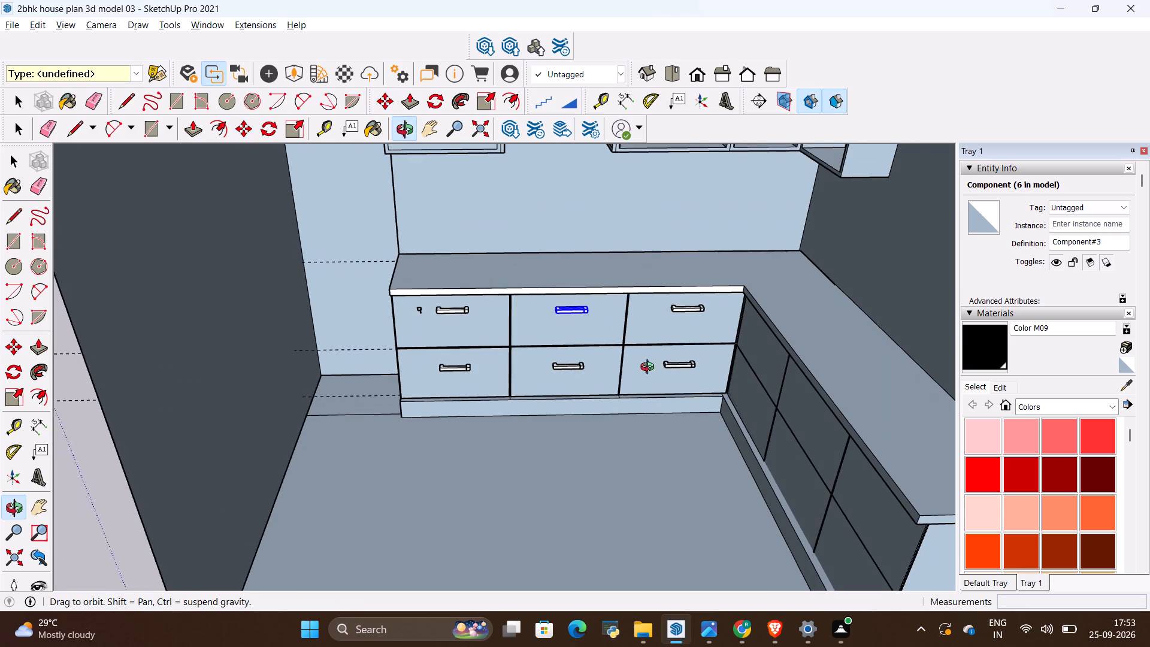
pyautogui.moveTo(650, 368); pyautogui.dragTo(646, 347, button='middle')
pyautogui.scroll(-6, 616, 330)
pyautogui.scroll(2, 582, 316)
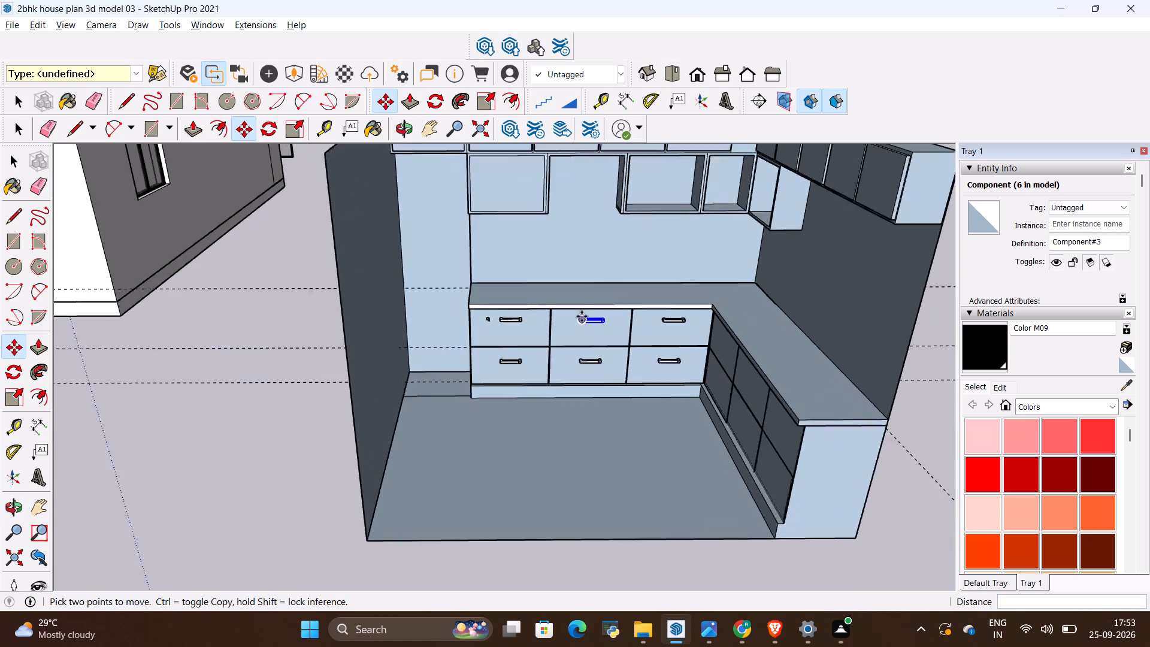
pyautogui.scroll(15, 582, 316)
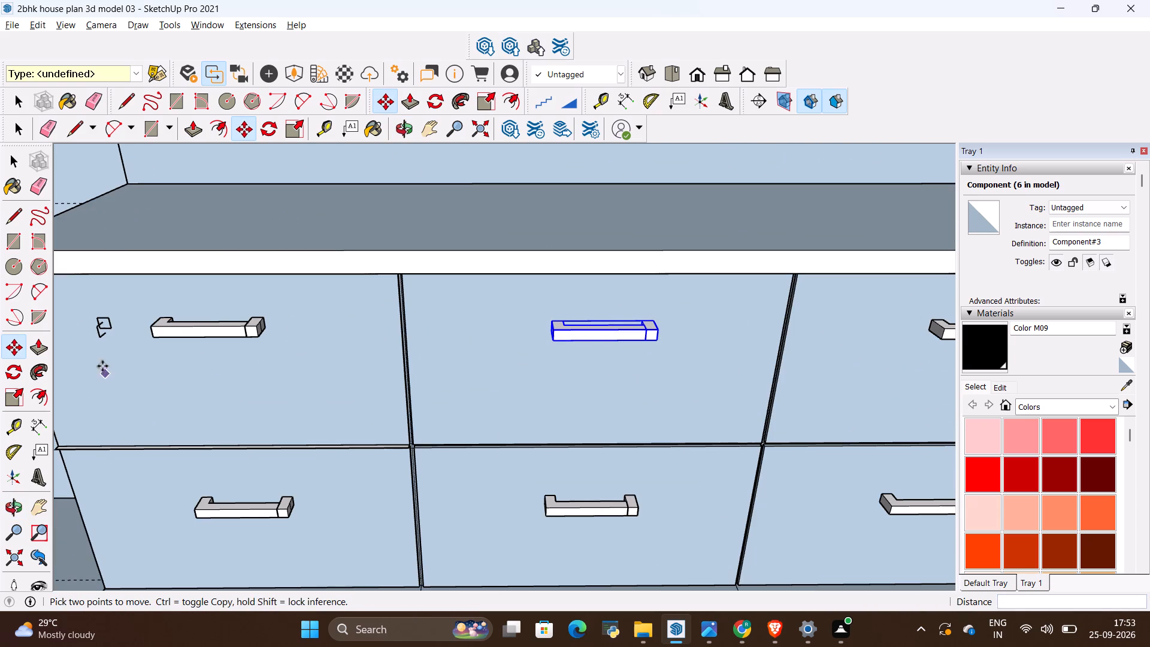
pyautogui.scroll(3, 93, 356)
pyautogui.press('e')
pyautogui.moveTo(120, 306); pyautogui.dragTo(98, 329)
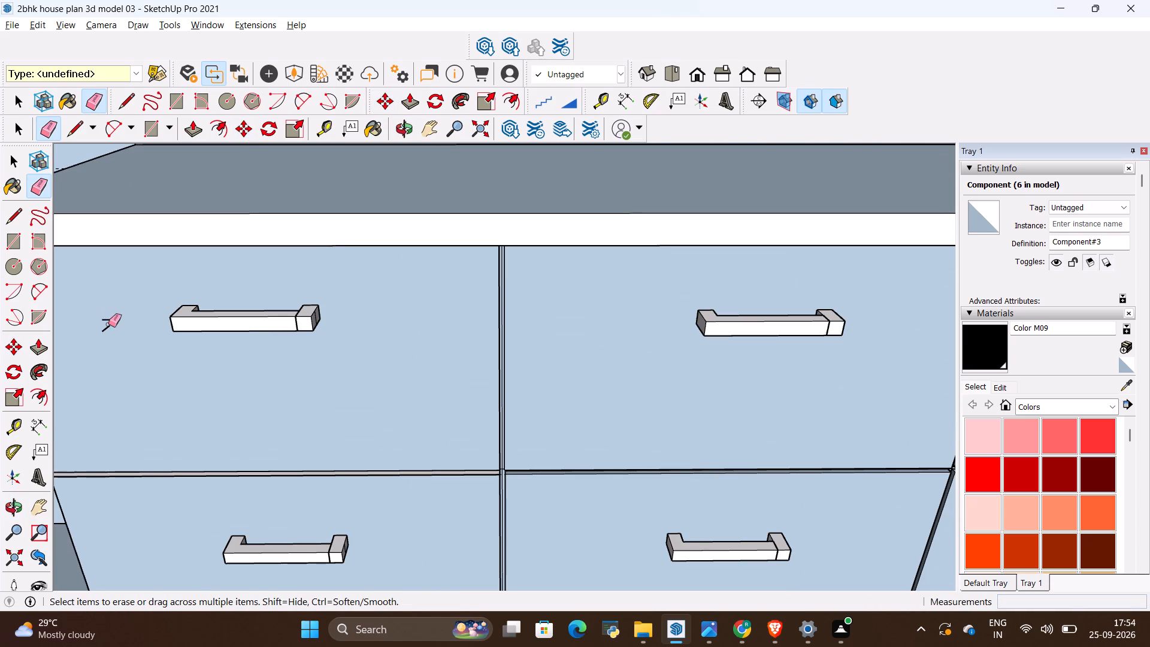
pyautogui.moveTo(122, 315); pyautogui.dragTo(87, 344)
# Inside the handle component, draw 1" joint lines across the top and front where the bar meets the unmarked end block.
pyautogui.scroll(6, 196, 305)
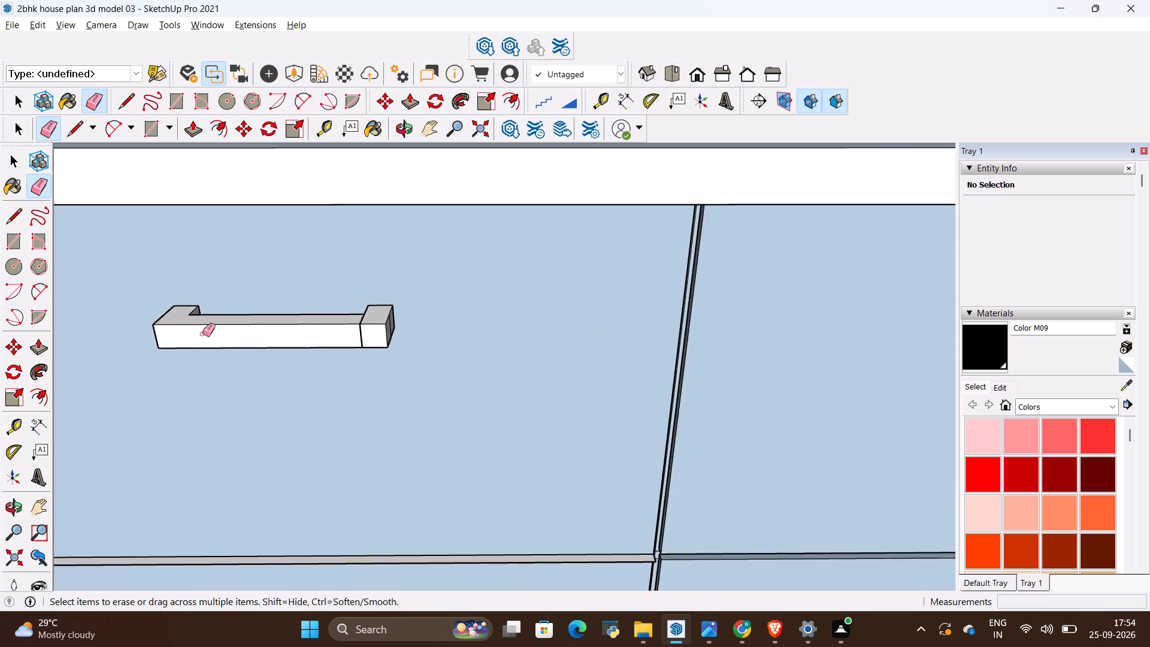
pyautogui.scroll(2, 202, 334)
pyautogui.press('space')
pyautogui.doubleClick(230, 341)
pyautogui.scroll(3, 179, 310)
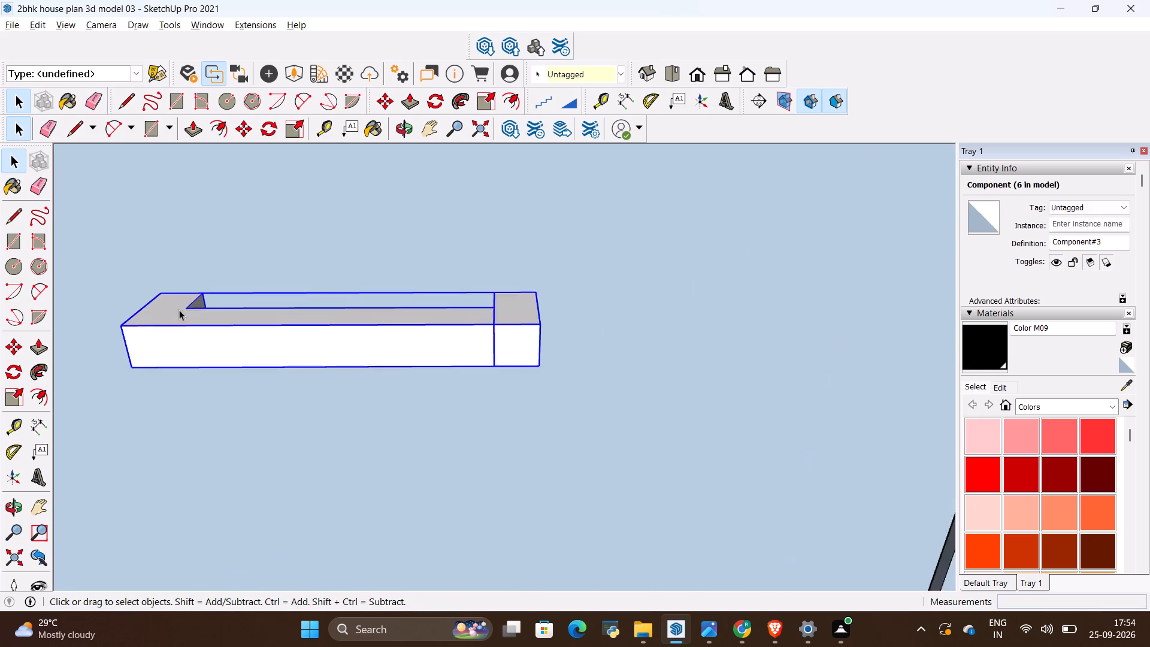
pyautogui.scroll(6, 179, 310)
pyautogui.doubleClick(193, 352)
pyautogui.scroll(4, 186, 317)
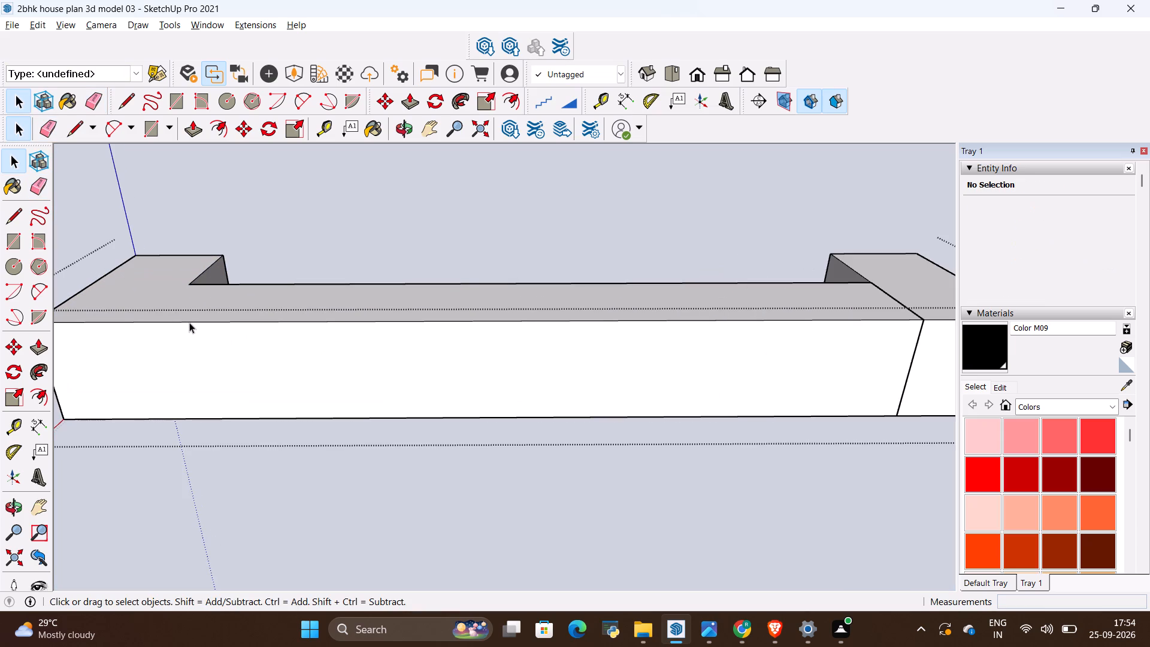
pyautogui.press('l')
pyautogui.click(189, 282)
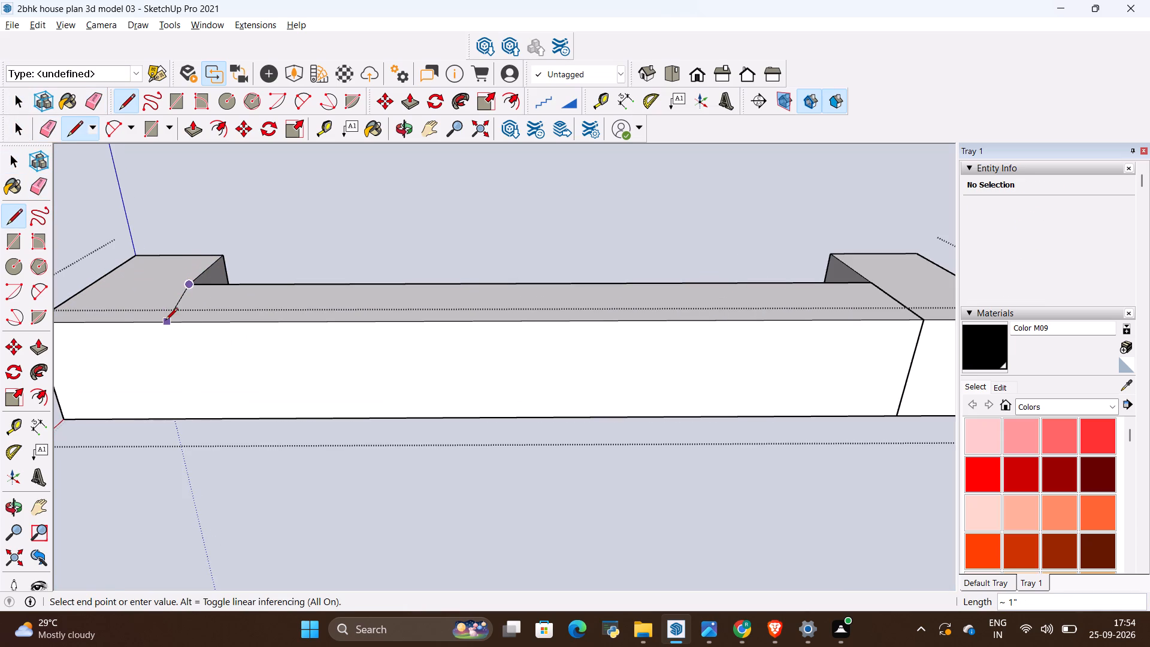
pyautogui.click(152, 320)
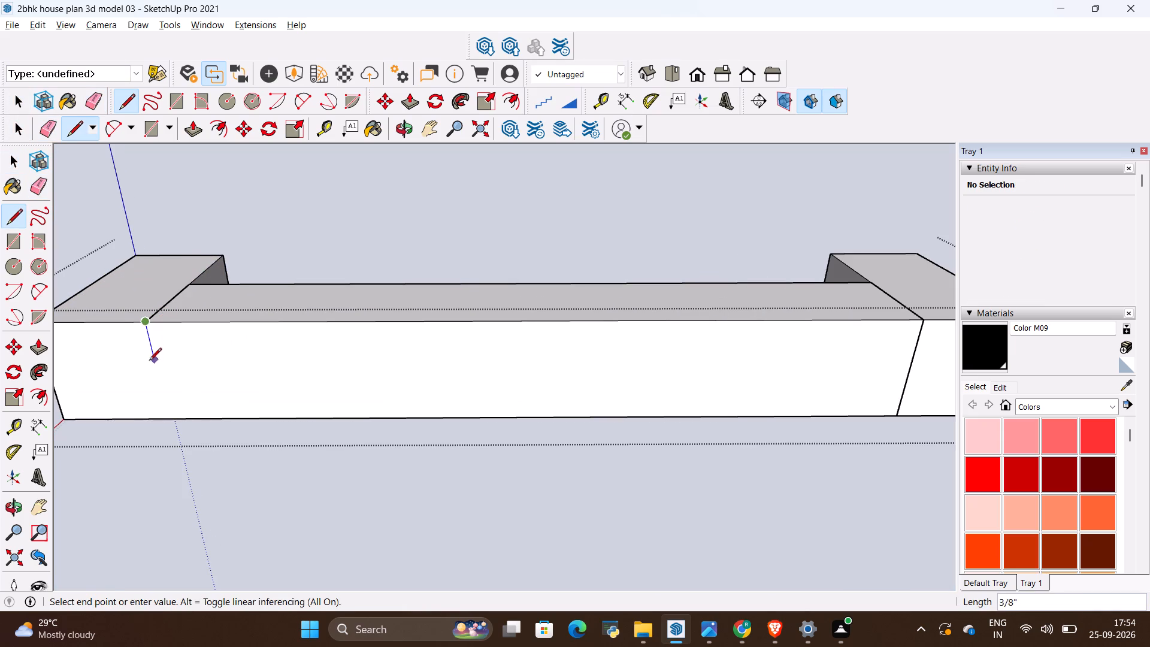
pyautogui.click(165, 421)
pyautogui.press('space')
pyautogui.scroll(-10, 441, 362)
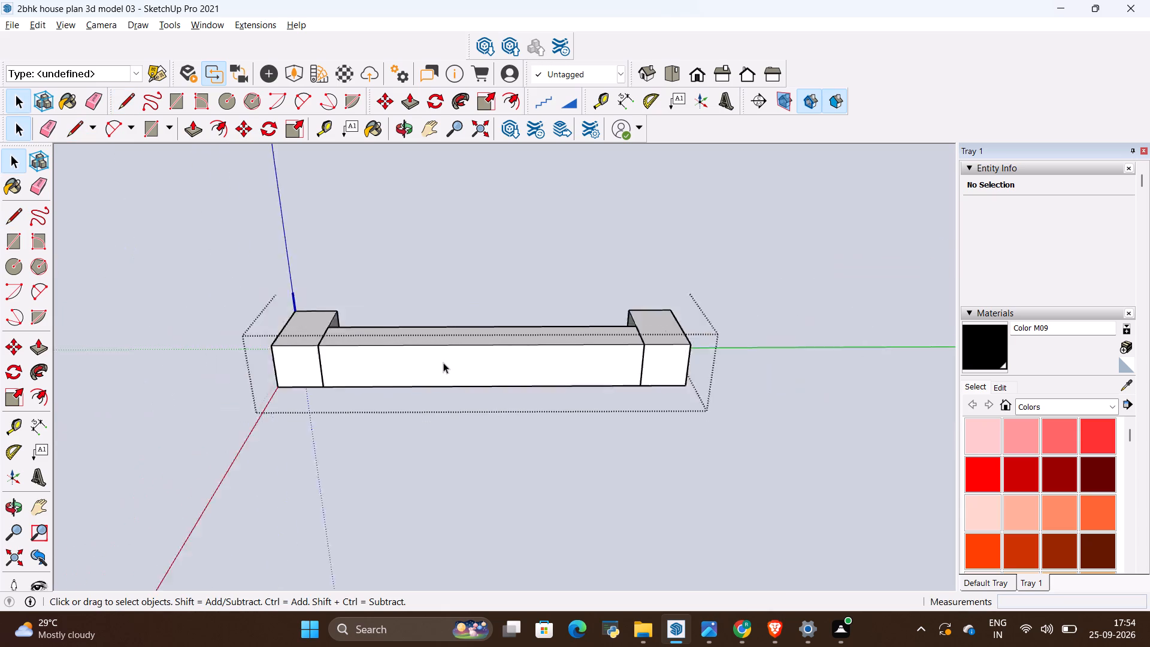
pyautogui.scroll(-7, 443, 362)
pyautogui.press('space')
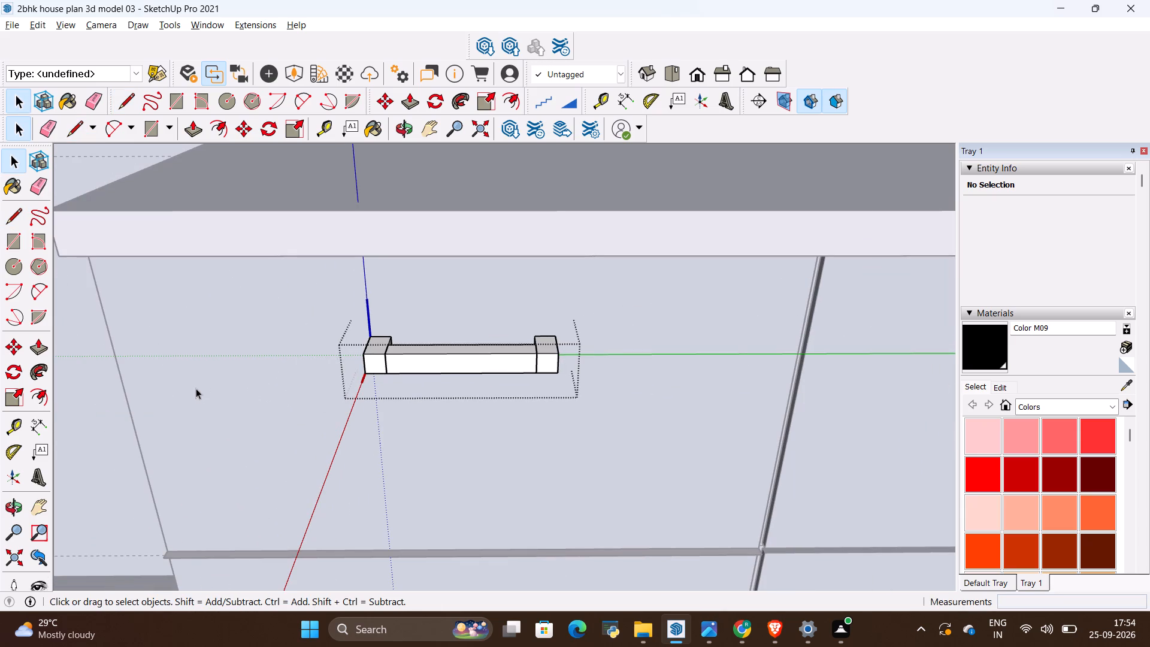
pyautogui.click(196, 388)
# Examine the handles on the base drawers and the overall kitchen from several angles.
pyautogui.scroll(-5, 179, 385)
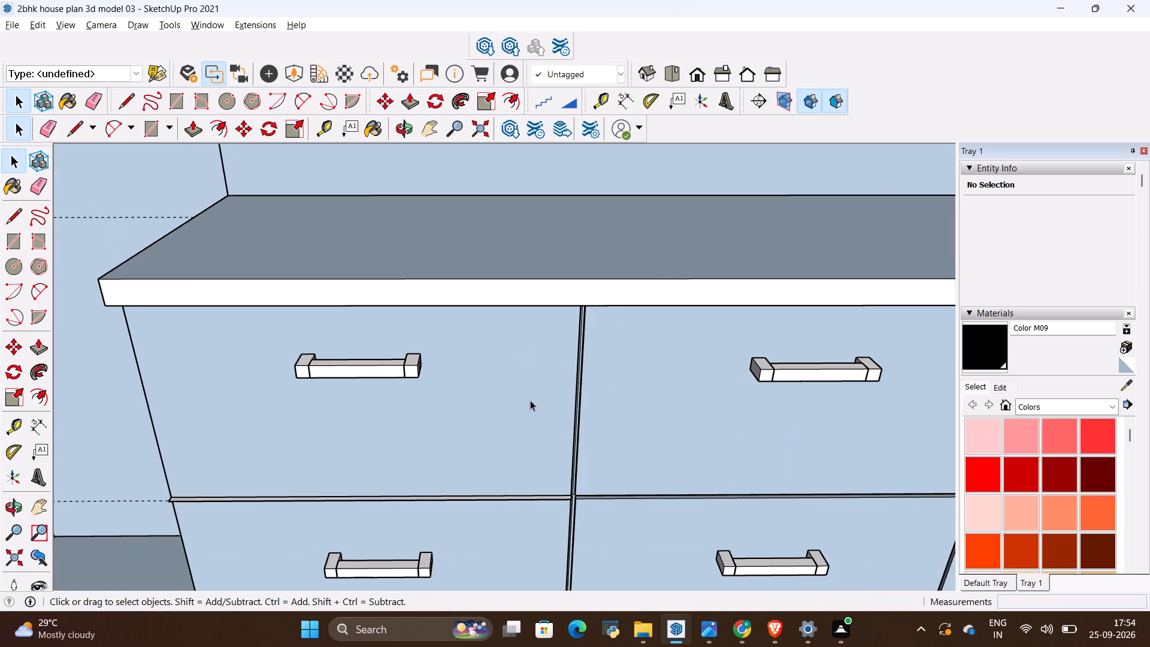
pyautogui.scroll(-6, 410, 366)
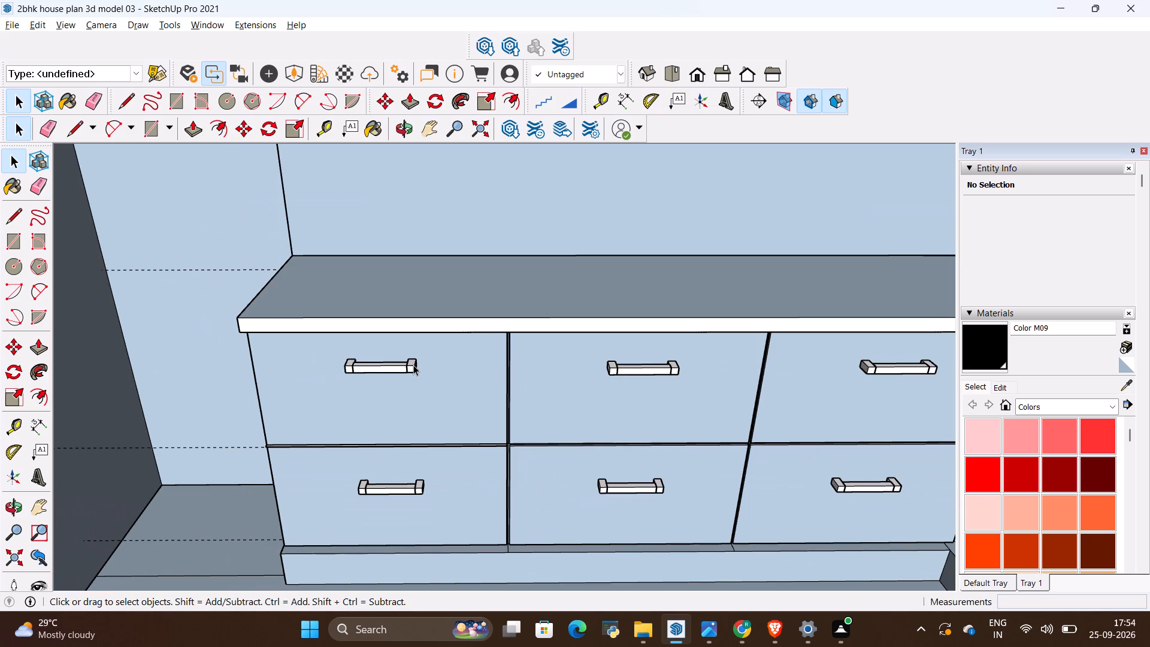
pyautogui.scroll(-12, 413, 365)
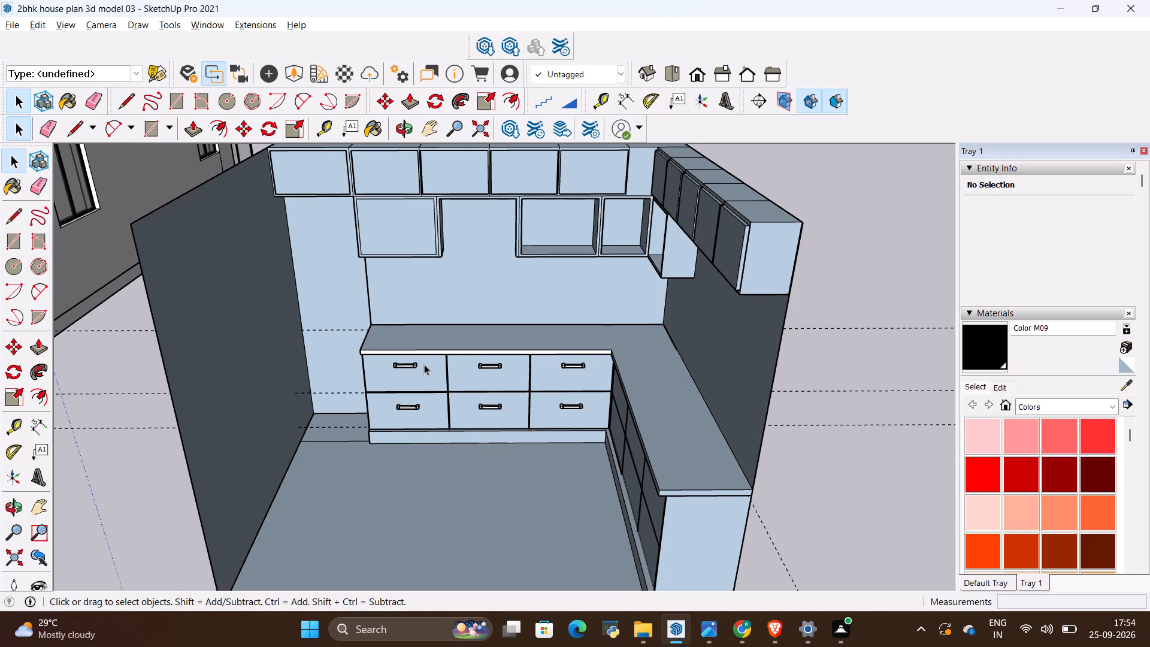
pyautogui.moveTo(426, 366); pyautogui.dragTo(570, 360, button='middle')
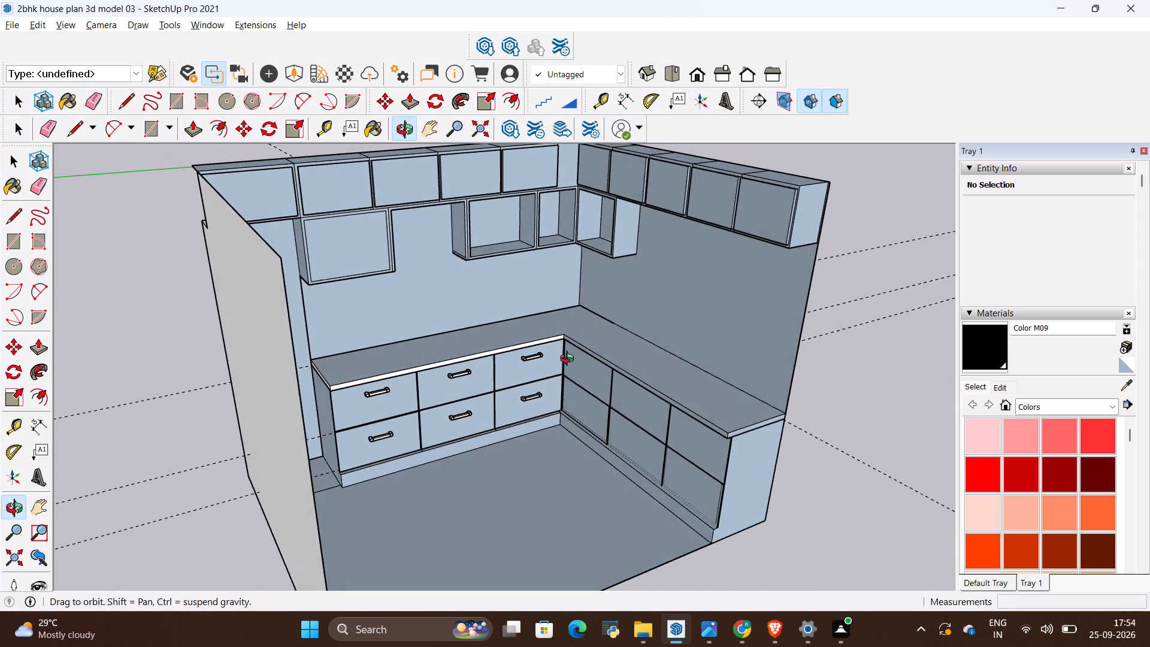
pyautogui.moveTo(570, 360); pyautogui.dragTo(419, 355, button='middle')
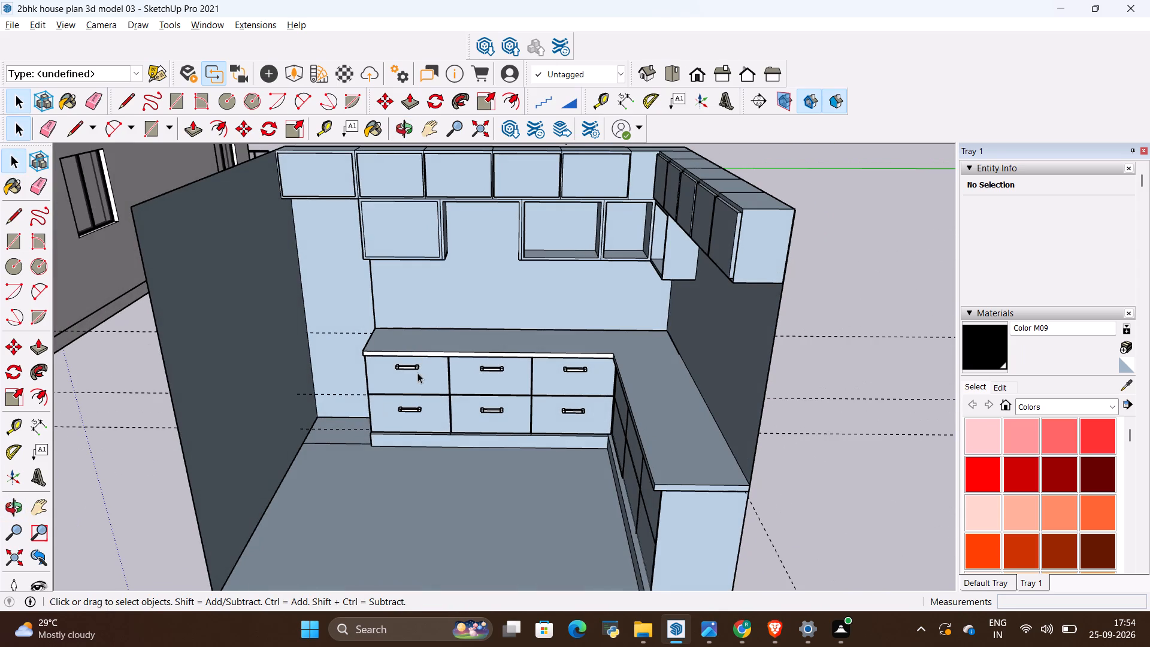
pyautogui.scroll(-4, 418, 370)
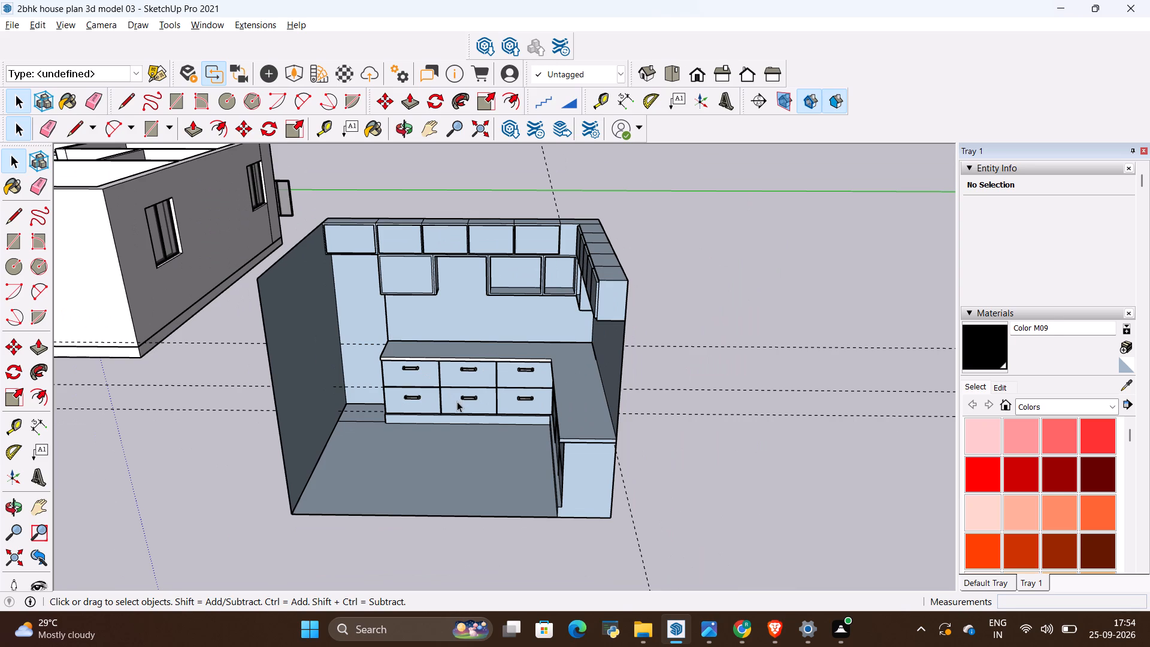
# Switch to the kitchen reference image in Photos and examine the elevations and perspective view, returning to the SketchUp model.
pyautogui.hotkey('alt', 'Tab')
pyautogui.scroll(-4, 591, 341)
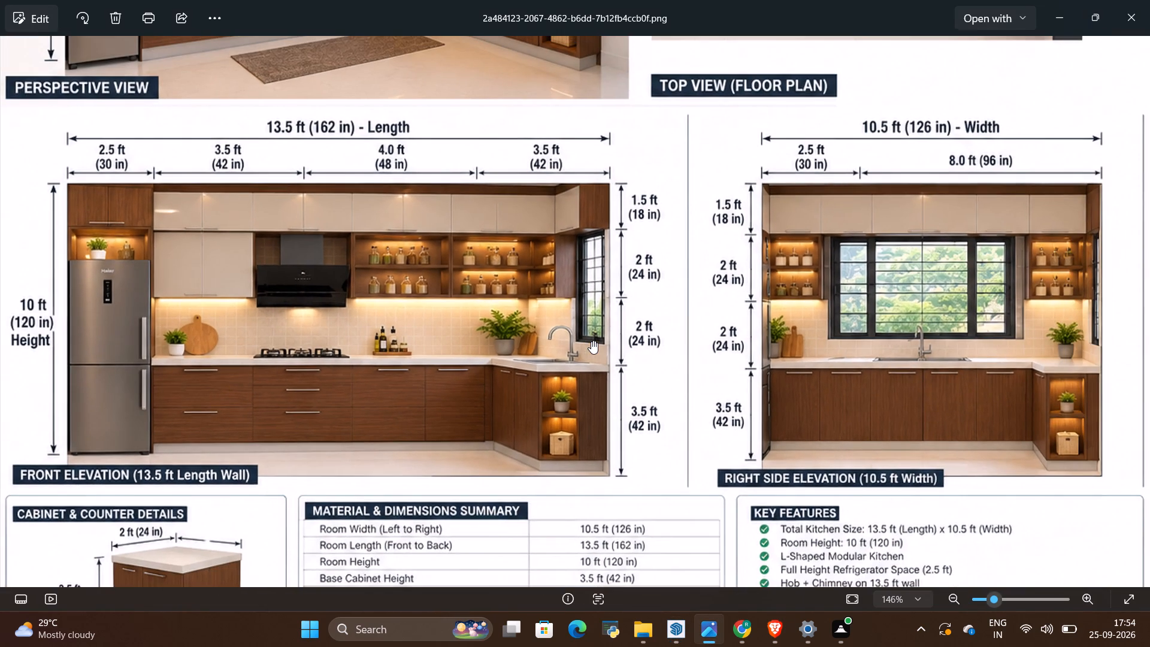
pyautogui.scroll(2, 877, 355)
pyautogui.scroll(-7, 896, 355)
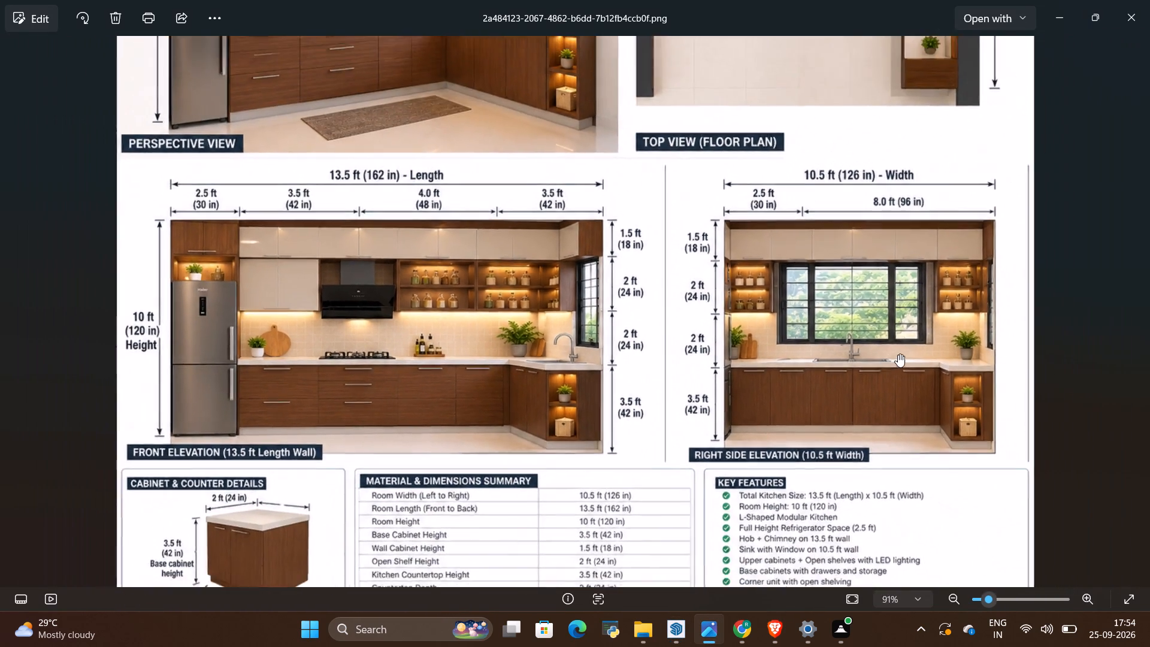
pyautogui.scroll(-4, 898, 354)
pyautogui.scroll(1, 464, 136)
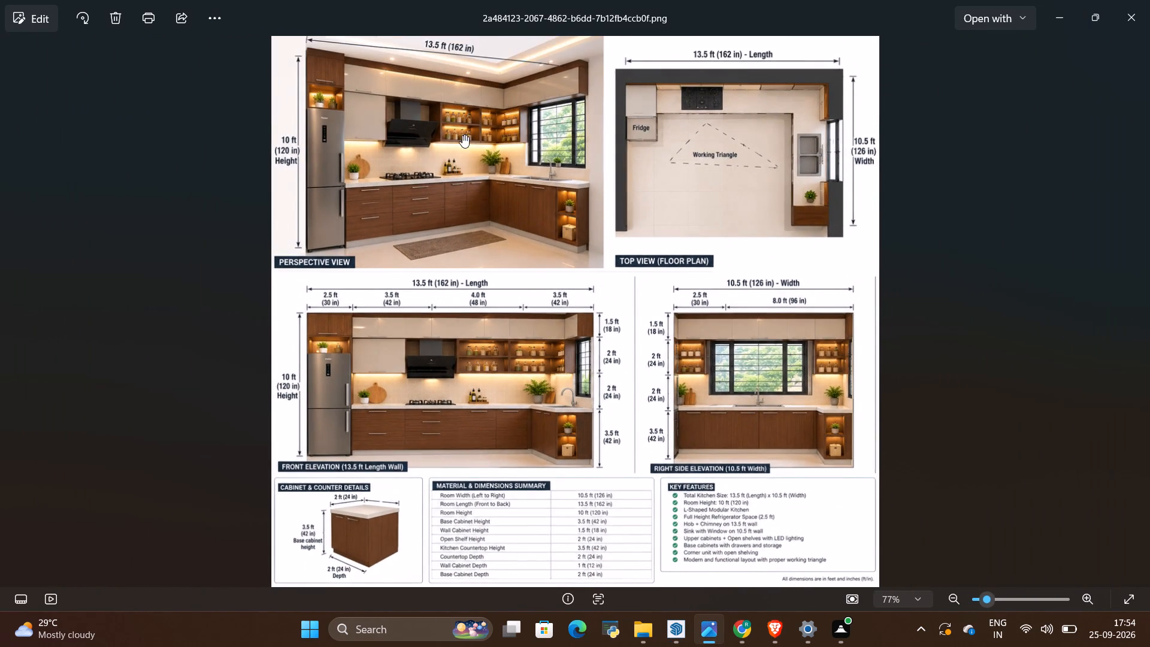
pyautogui.scroll(3, 462, 135)
pyautogui.hotkey('alt', 'Tab')
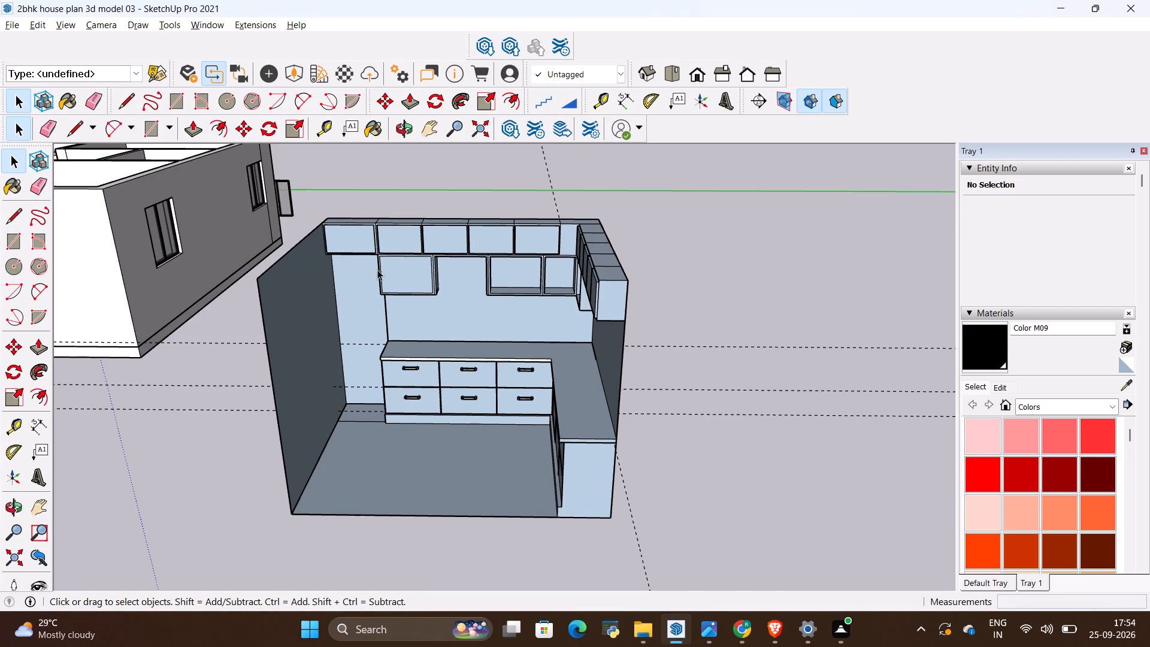
# Inside the base cabinet group, erase the dashed guide lines running parallel to the drawer run, past the kitchen's side wall.
pyautogui.scroll(3, 329, 253)
pyautogui.scroll(-4, 513, 245)
pyautogui.scroll(3, 385, 207)
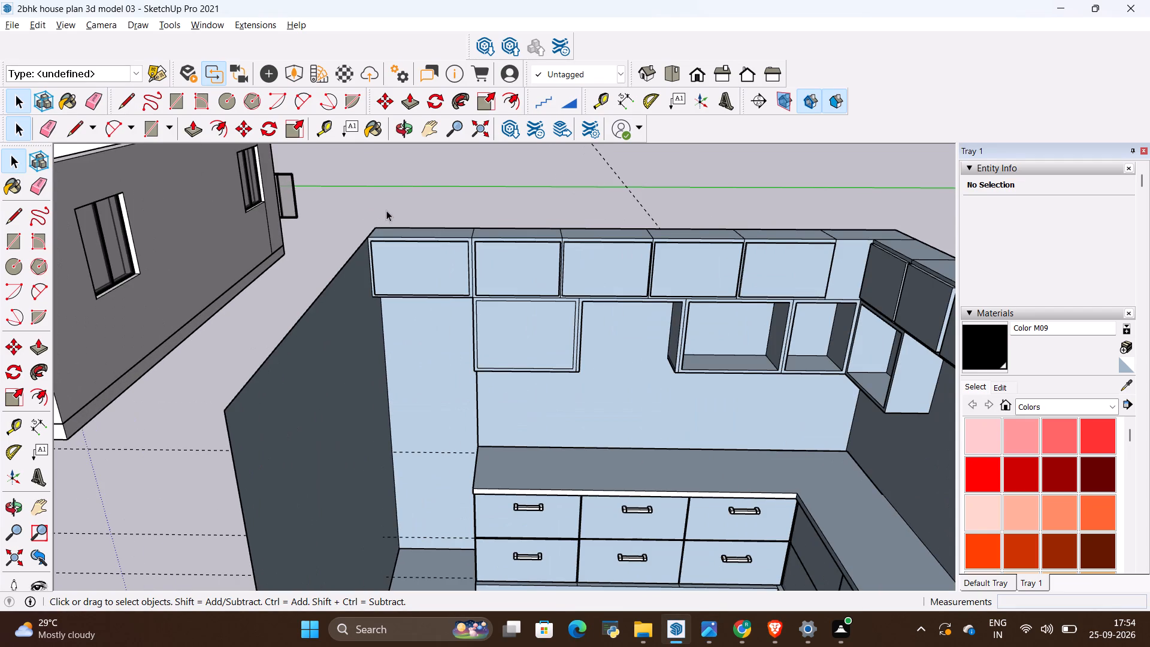
pyautogui.moveTo(391, 216); pyautogui.dragTo(435, 331, button='middle')
pyautogui.scroll(-4, 418, 265)
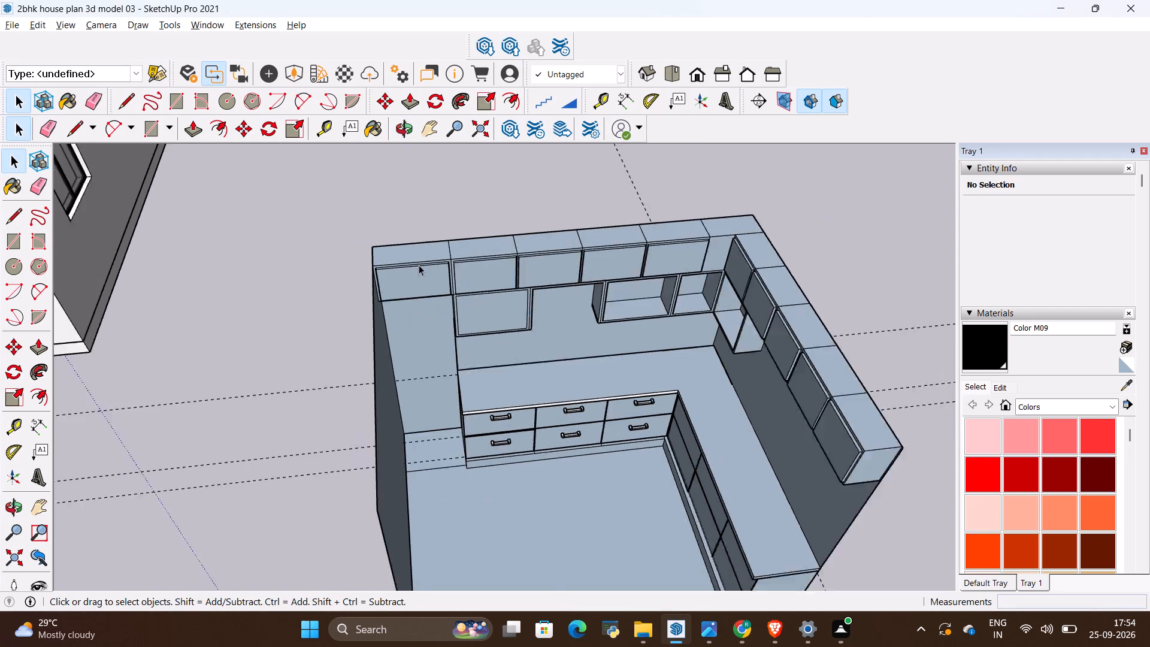
pyautogui.scroll(-7, 419, 265)
pyautogui.press('space')
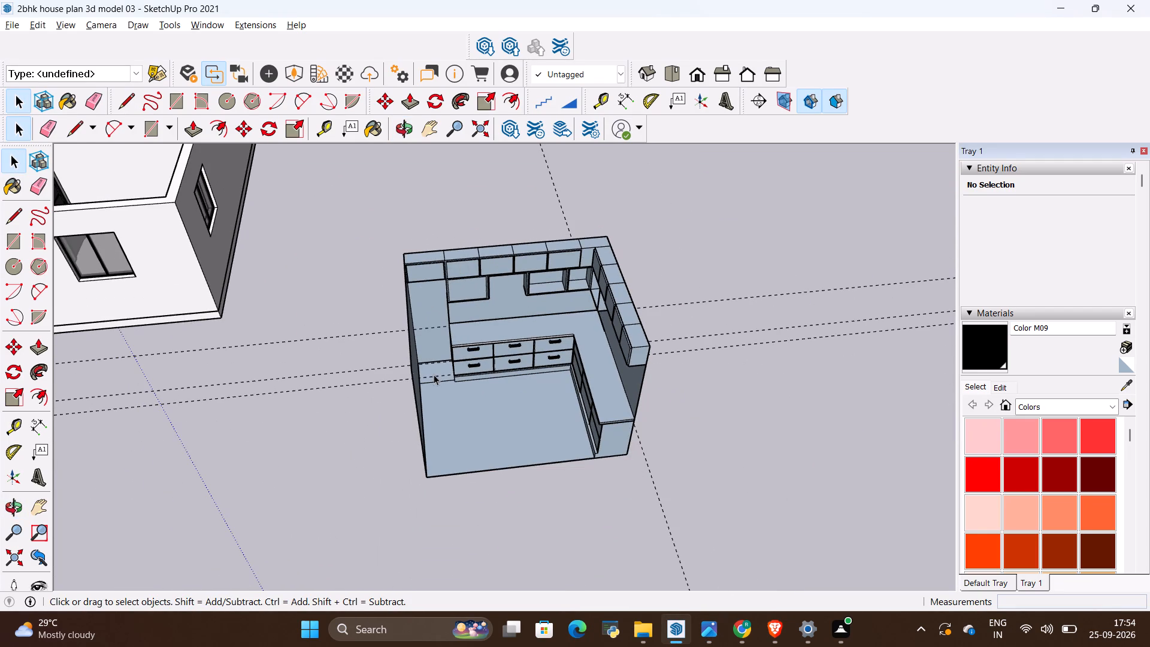
pyautogui.press('e')
pyautogui.moveTo(279, 291); pyautogui.dragTo(309, 398)
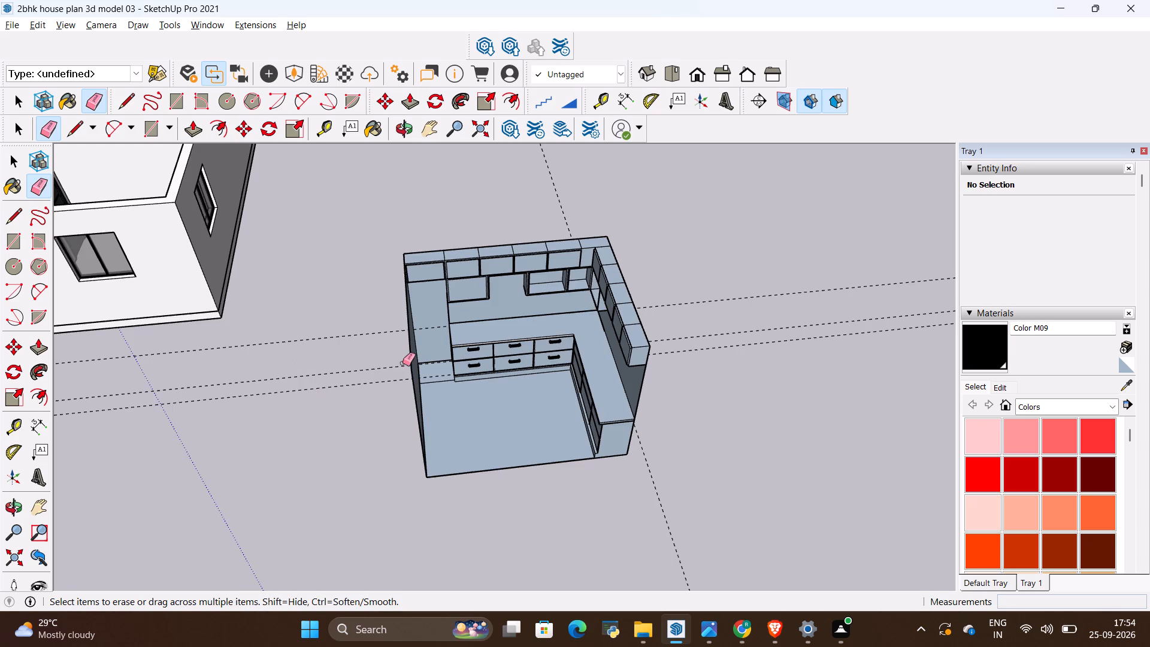
pyautogui.scroll(5, 408, 353)
pyautogui.press('space')
pyautogui.doubleClick(372, 321)
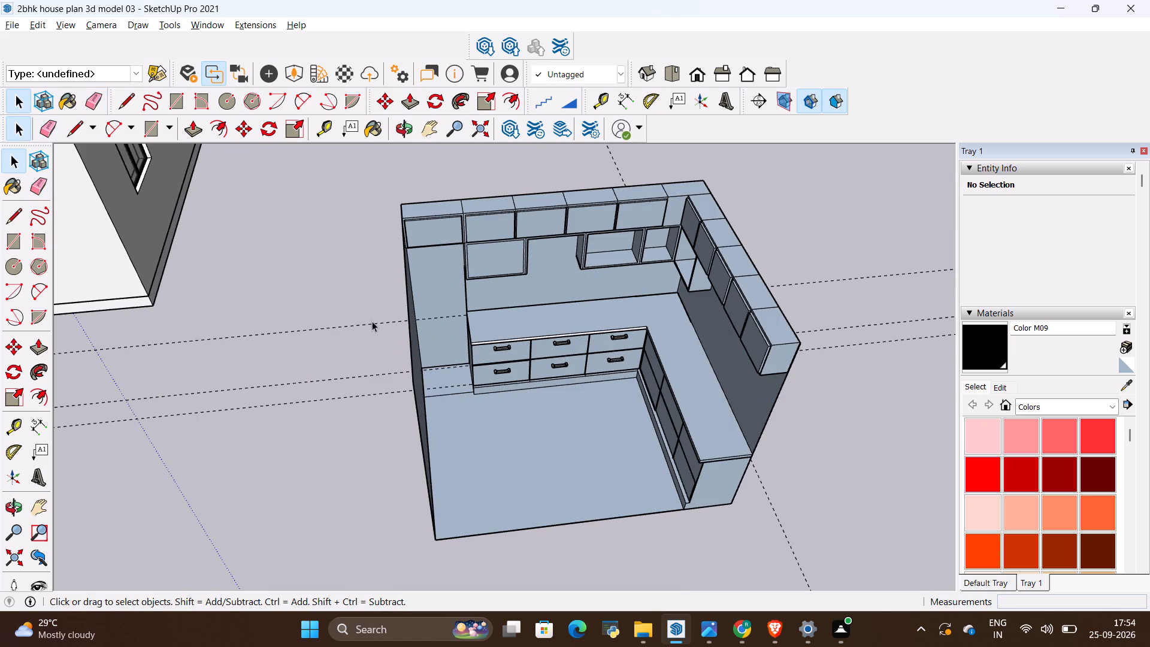
pyautogui.doubleClick(372, 323)
pyautogui.click(372, 322)
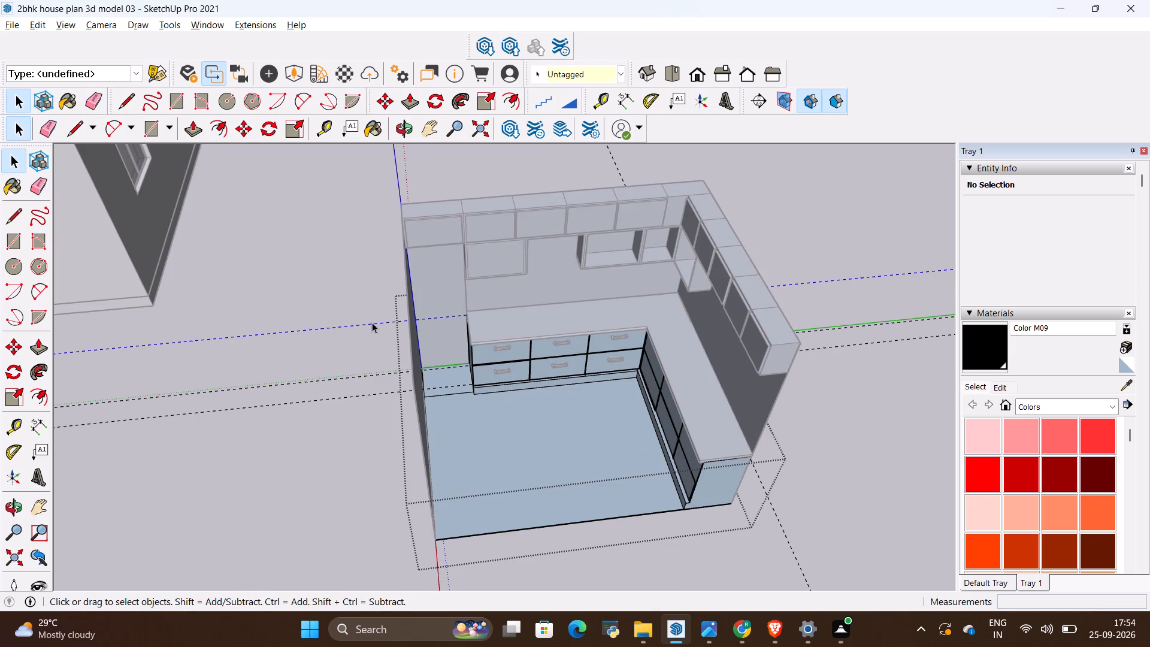
pyautogui.press('e')
pyautogui.moveTo(367, 313); pyautogui.dragTo(364, 380)
pyautogui.moveTo(354, 319); pyautogui.dragTo(349, 409)
pyautogui.press('space')
pyautogui.click(340, 404)
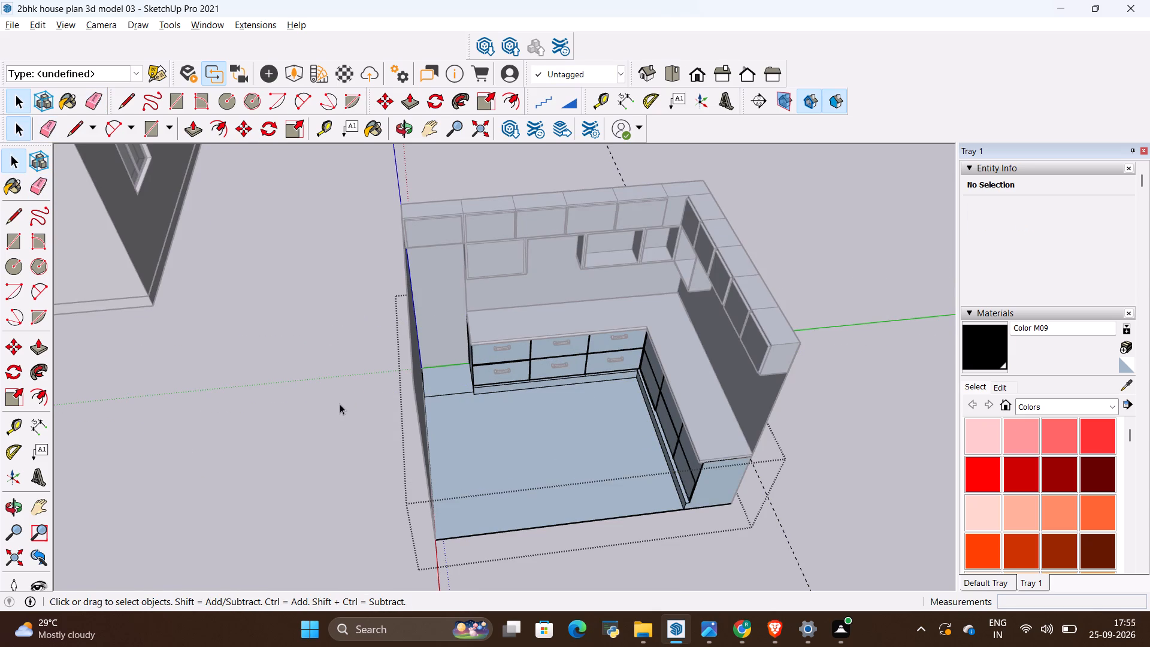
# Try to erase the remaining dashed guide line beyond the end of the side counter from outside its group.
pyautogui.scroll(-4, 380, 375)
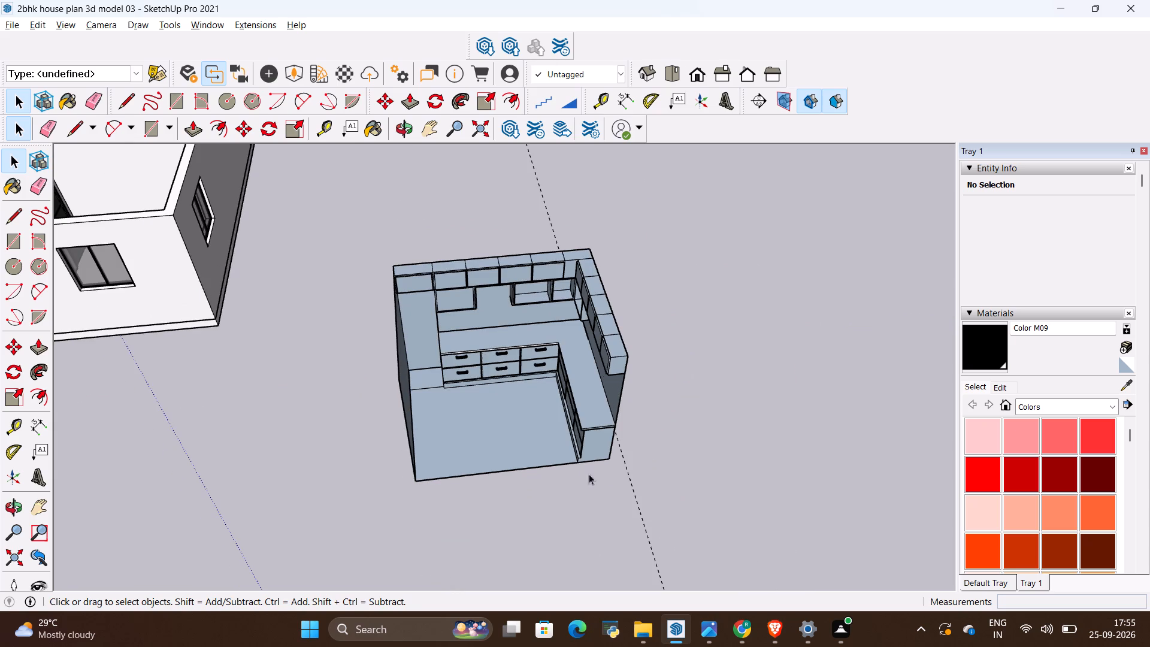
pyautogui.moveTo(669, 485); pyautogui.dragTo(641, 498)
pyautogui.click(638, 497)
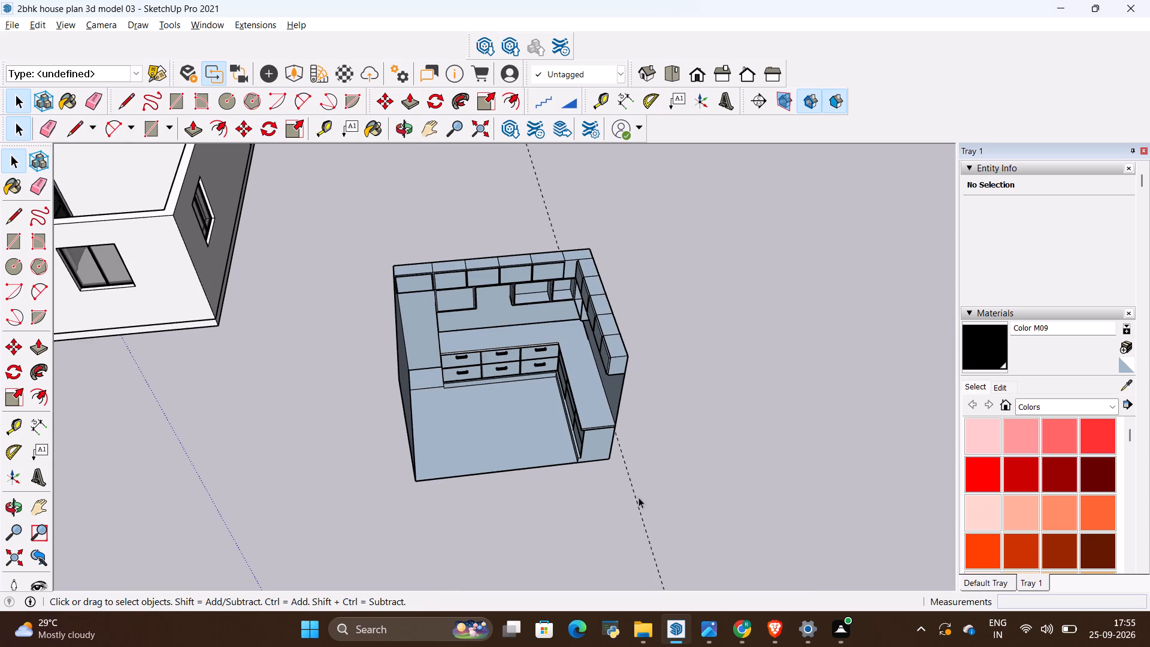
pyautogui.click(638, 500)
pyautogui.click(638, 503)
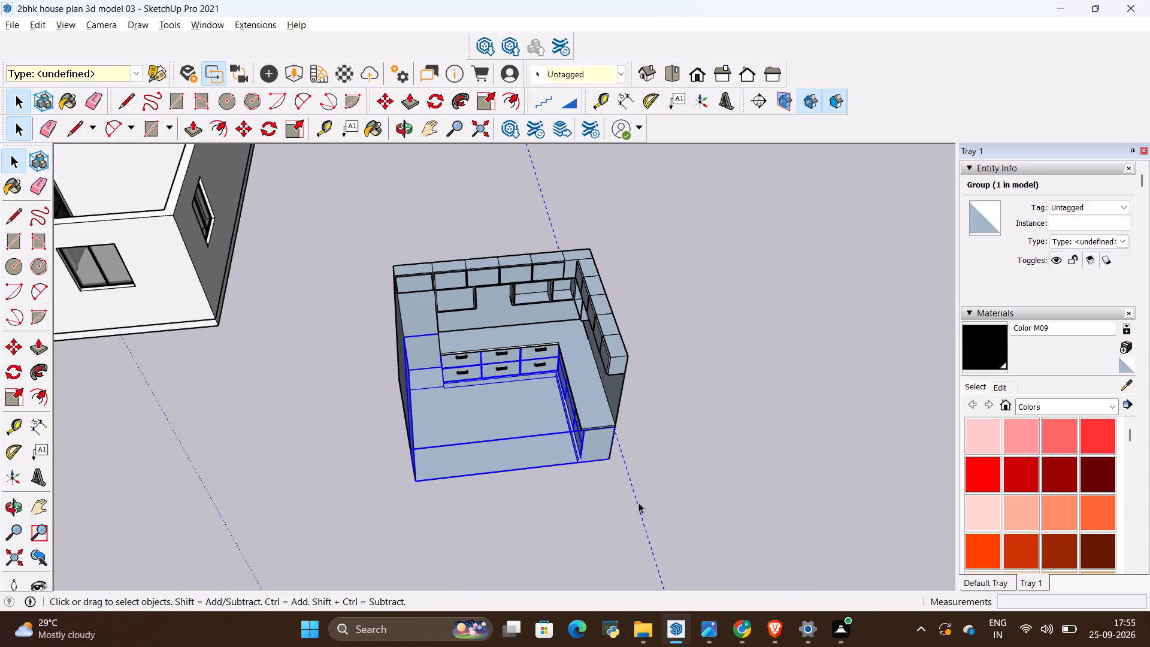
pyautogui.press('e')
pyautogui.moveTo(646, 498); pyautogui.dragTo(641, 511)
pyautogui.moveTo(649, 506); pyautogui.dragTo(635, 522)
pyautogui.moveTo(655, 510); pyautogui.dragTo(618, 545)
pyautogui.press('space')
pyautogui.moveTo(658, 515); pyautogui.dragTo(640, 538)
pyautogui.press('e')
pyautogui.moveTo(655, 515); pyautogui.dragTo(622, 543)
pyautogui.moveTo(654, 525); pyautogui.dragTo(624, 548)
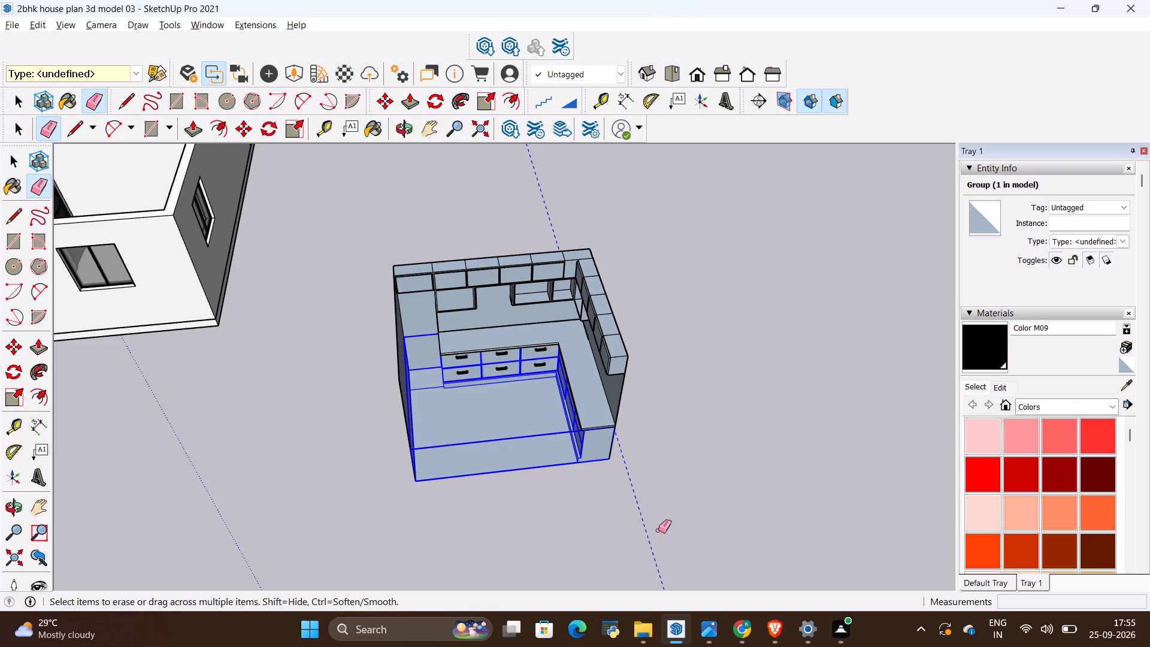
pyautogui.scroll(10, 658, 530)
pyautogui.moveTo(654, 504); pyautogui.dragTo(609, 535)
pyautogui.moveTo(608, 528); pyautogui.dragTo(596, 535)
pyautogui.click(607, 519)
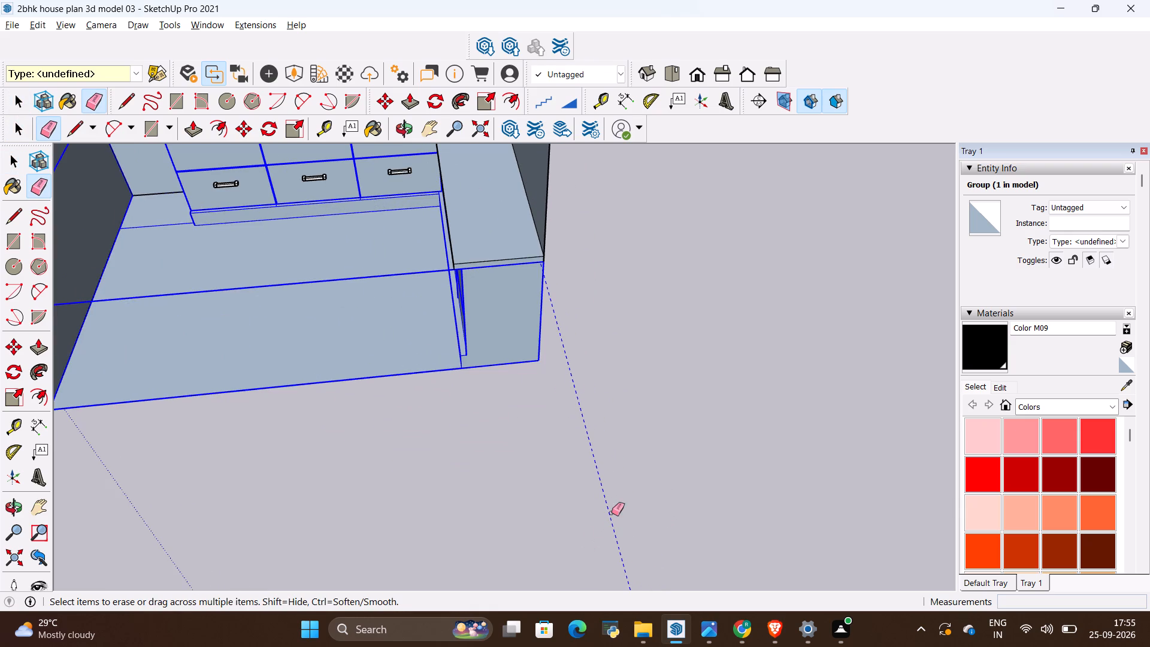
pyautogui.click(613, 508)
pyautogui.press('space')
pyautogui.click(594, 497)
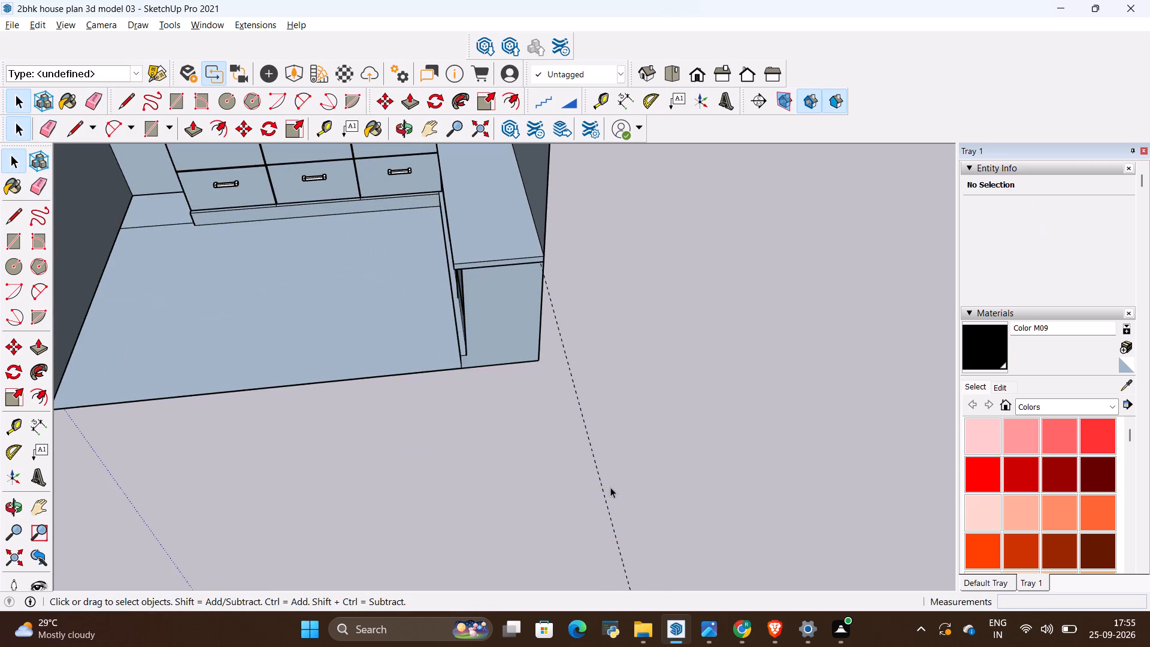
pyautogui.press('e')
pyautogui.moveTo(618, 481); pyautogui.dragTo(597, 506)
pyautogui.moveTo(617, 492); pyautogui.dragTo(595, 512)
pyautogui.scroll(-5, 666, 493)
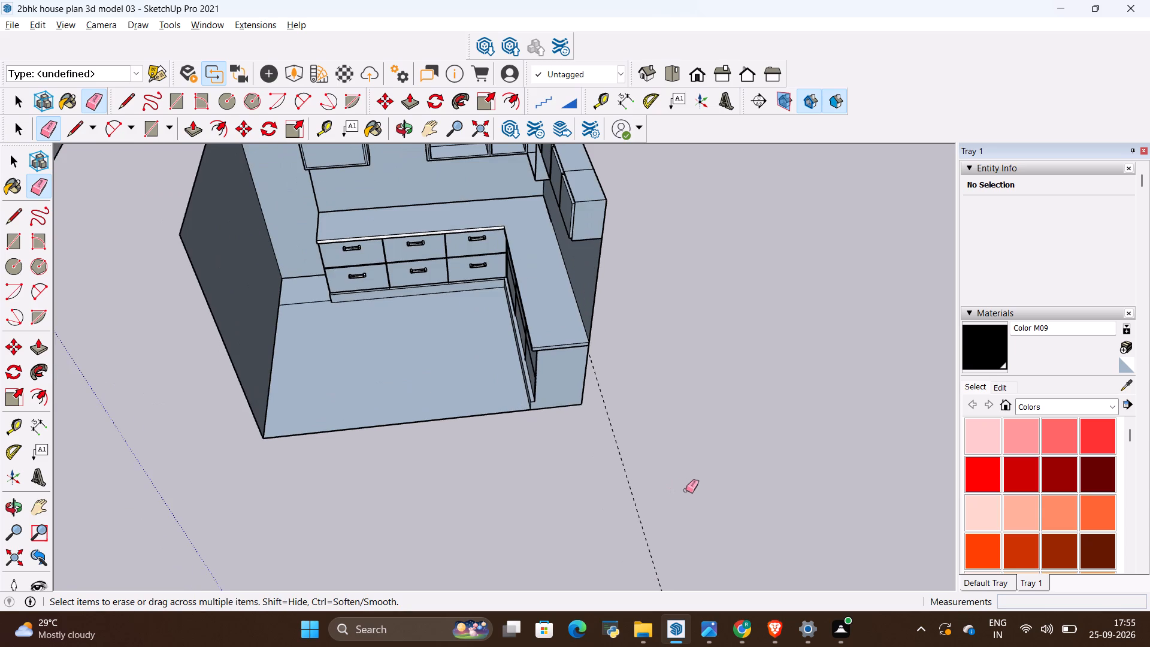
# Open the base cabinet group and erase the remaining guide line extending beyond the side counter, closing the group again.
pyautogui.press('space')
pyautogui.scroll(4, 643, 485)
pyautogui.click(623, 503)
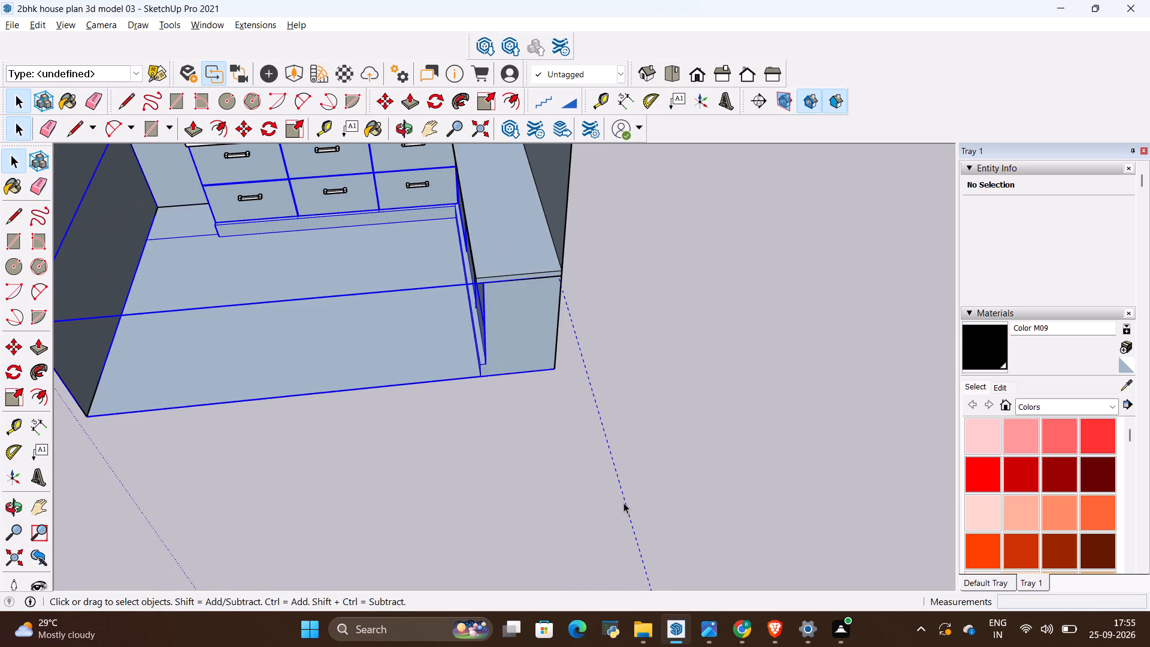
pyautogui.doubleClick(623, 496)
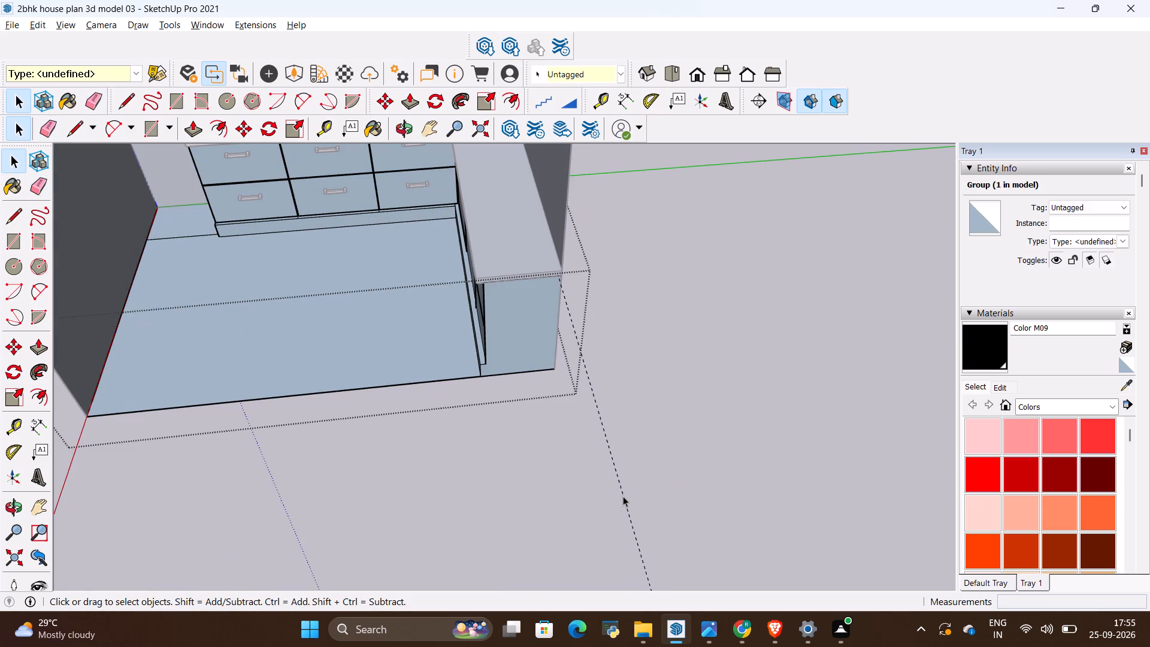
pyautogui.press('e')
pyautogui.moveTo(634, 493); pyautogui.dragTo(620, 513)
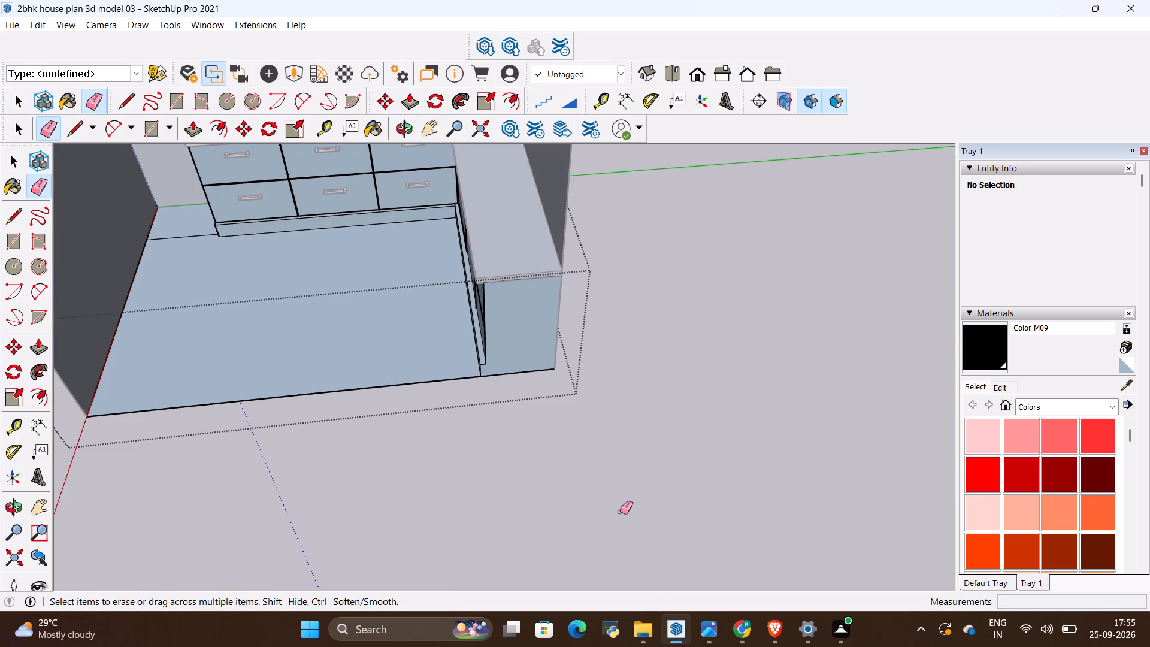
pyautogui.press('space')
pyautogui.click(618, 500)
# Select the entire kitchen with its walls, floor, cabinets and handles, and make it one group.
pyautogui.scroll(-12, 617, 499)
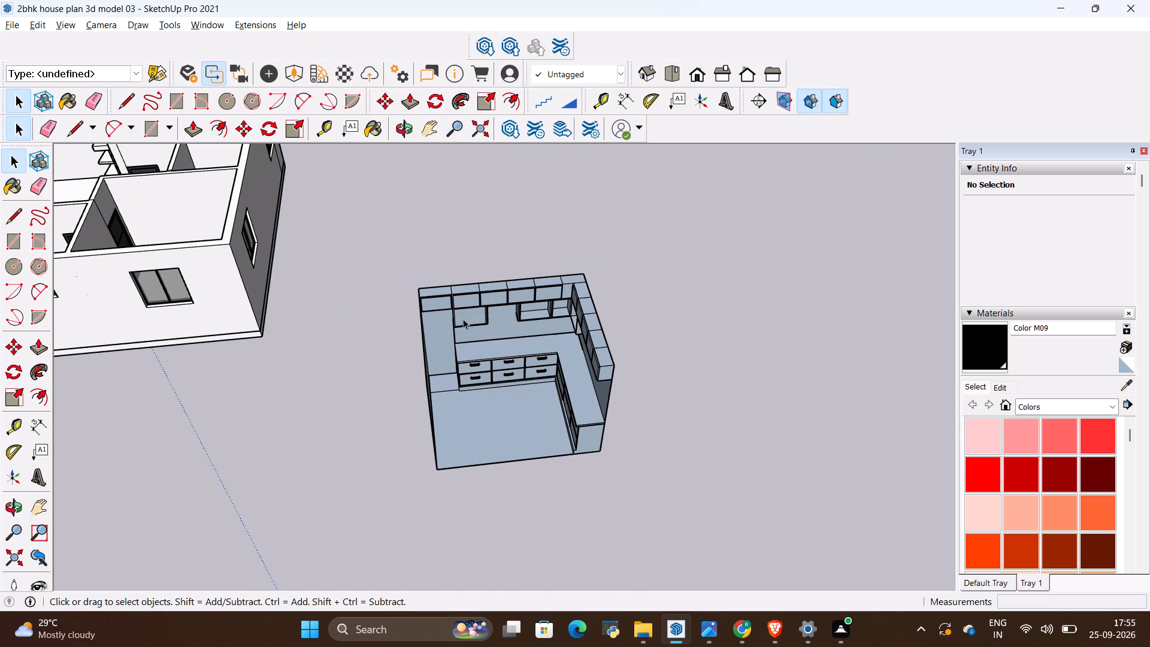
pyautogui.click(476, 370)
pyautogui.click(488, 343)
pyautogui.click(498, 342)
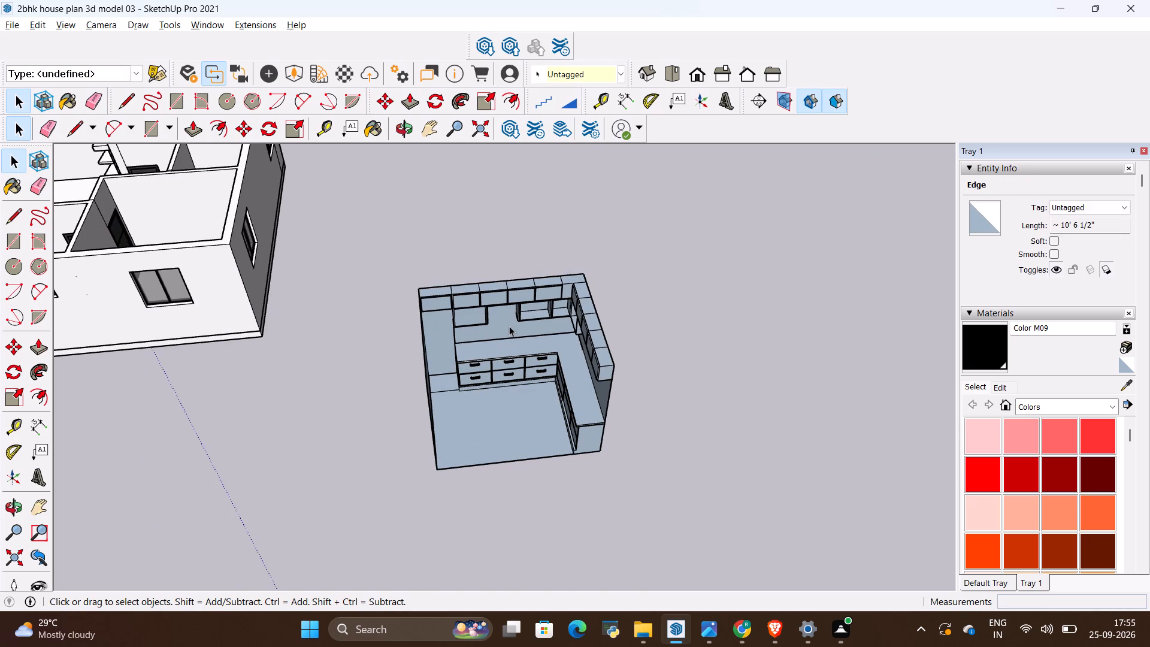
pyautogui.click(509, 326)
pyautogui.moveTo(381, 262); pyautogui.dragTo(615, 502)
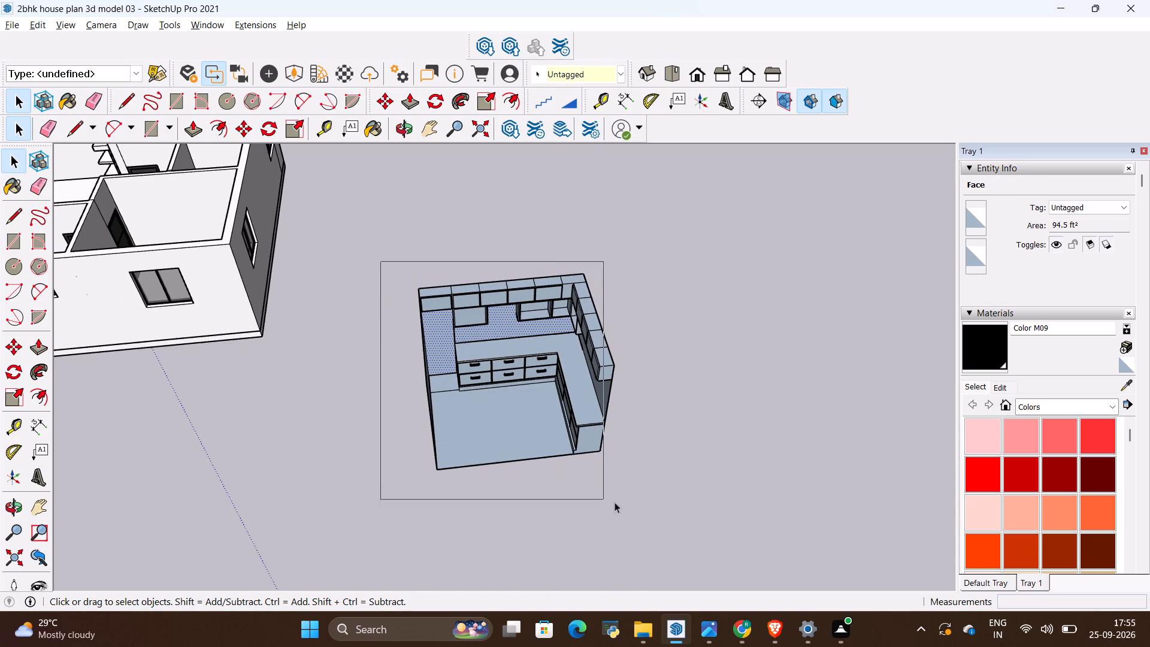
pyautogui.moveTo(615, 502); pyautogui.dragTo(640, 505)
pyautogui.rightClick(579, 434)
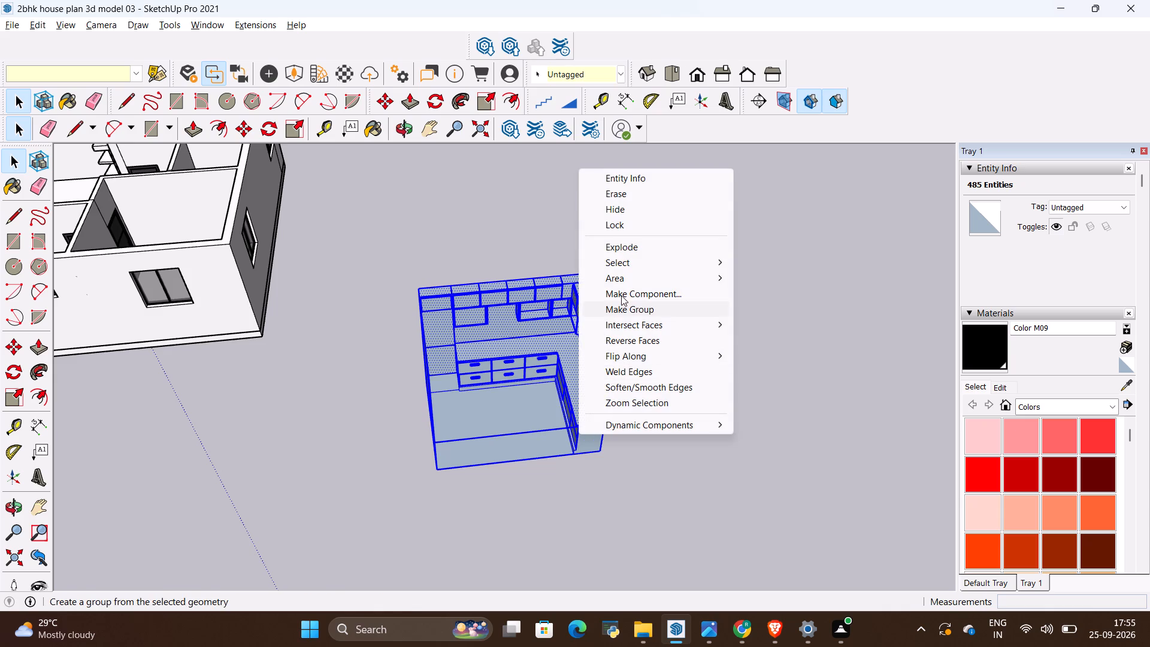
pyautogui.click(629, 312)
# Move the kitchen group by its top back corner into the inner top corner of the house's kitchen room.
pyautogui.scroll(7, 401, 321)
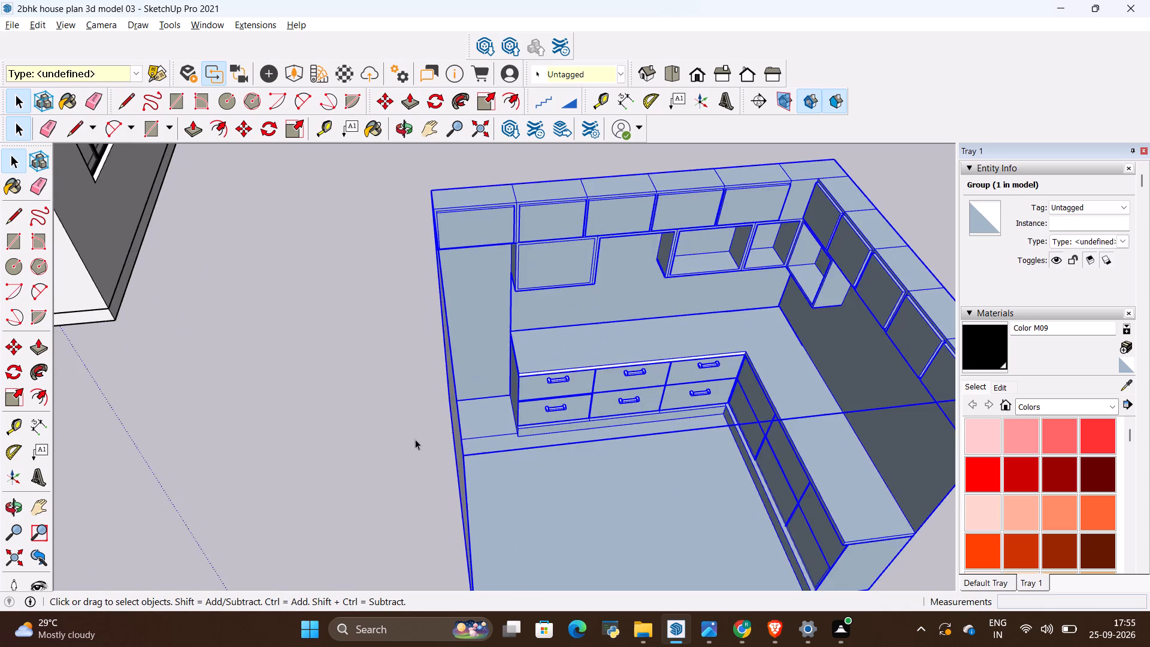
pyautogui.moveTo(379, 492); pyautogui.dragTo(549, 453, button='middle')
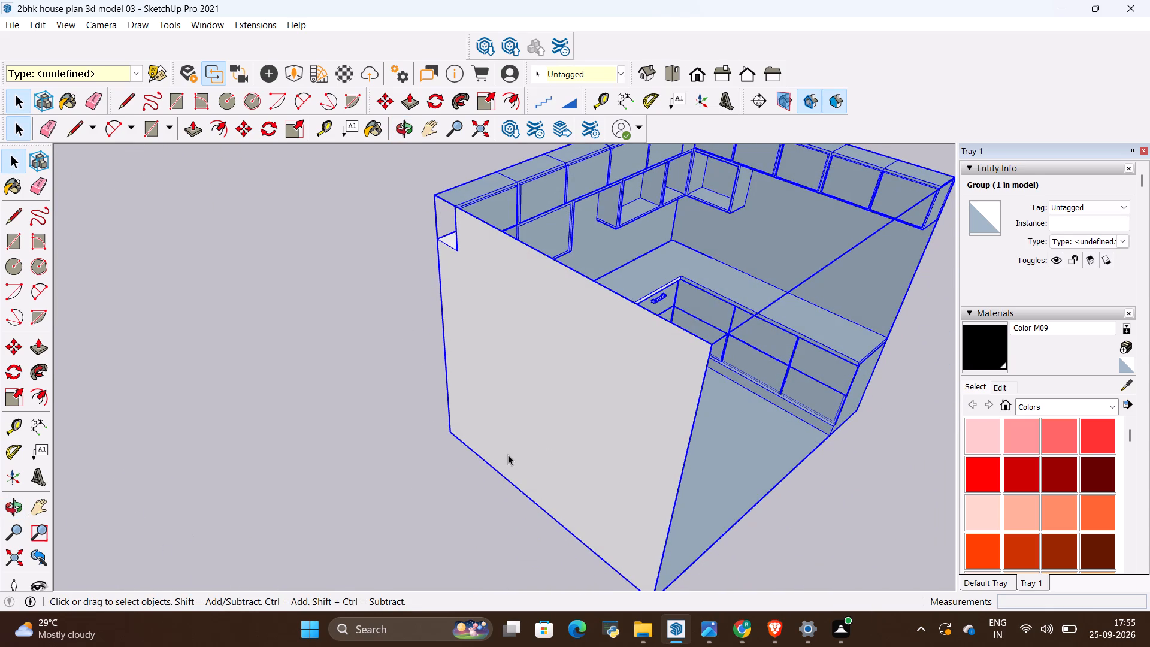
pyautogui.press('m')
pyautogui.scroll(-6, 453, 423)
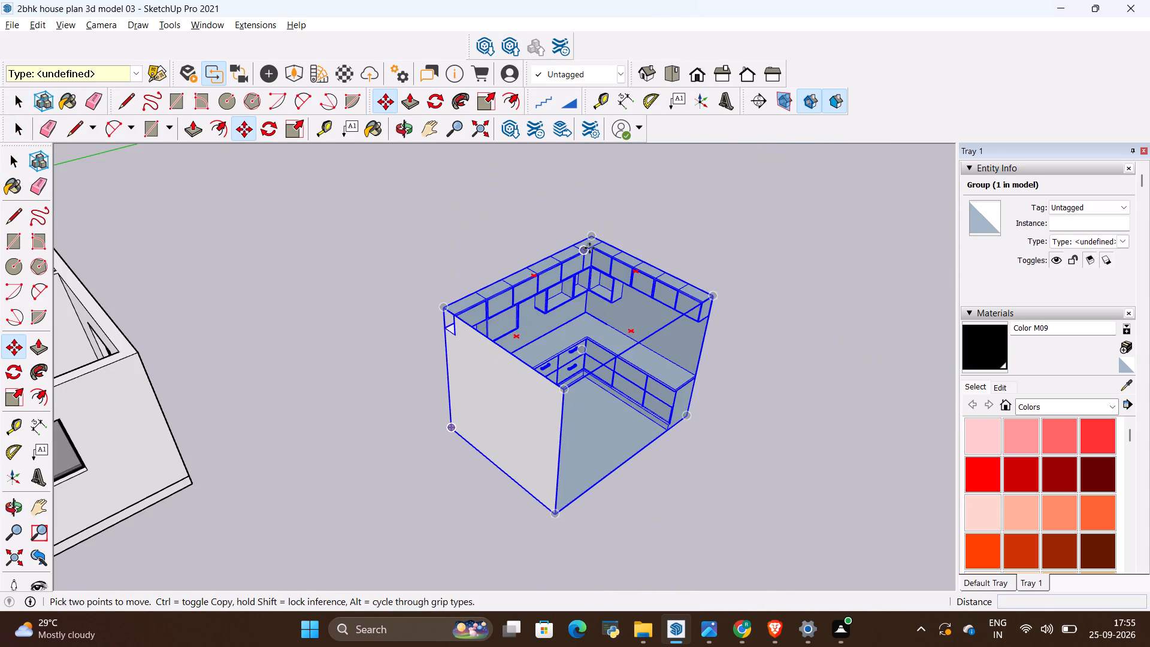
pyautogui.scroll(5, 593, 233)
pyautogui.click(590, 236)
pyautogui.scroll(-7, 566, 279)
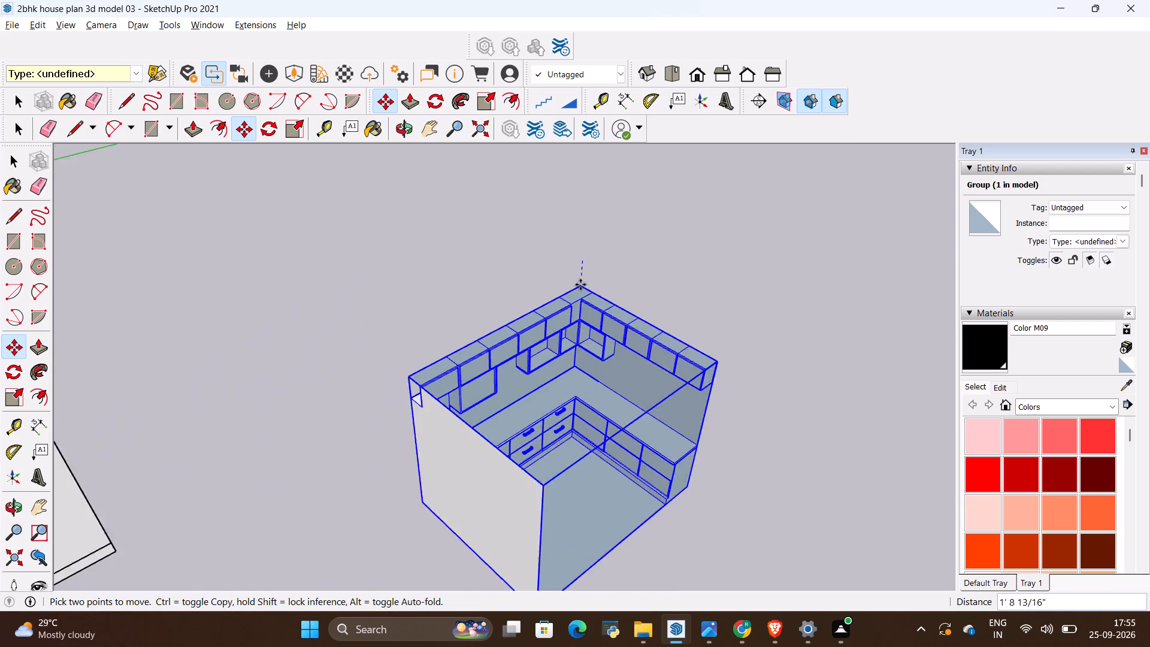
pyautogui.scroll(-11, 580, 285)
pyautogui.scroll(5, 414, 250)
pyautogui.scroll(4, 434, 195)
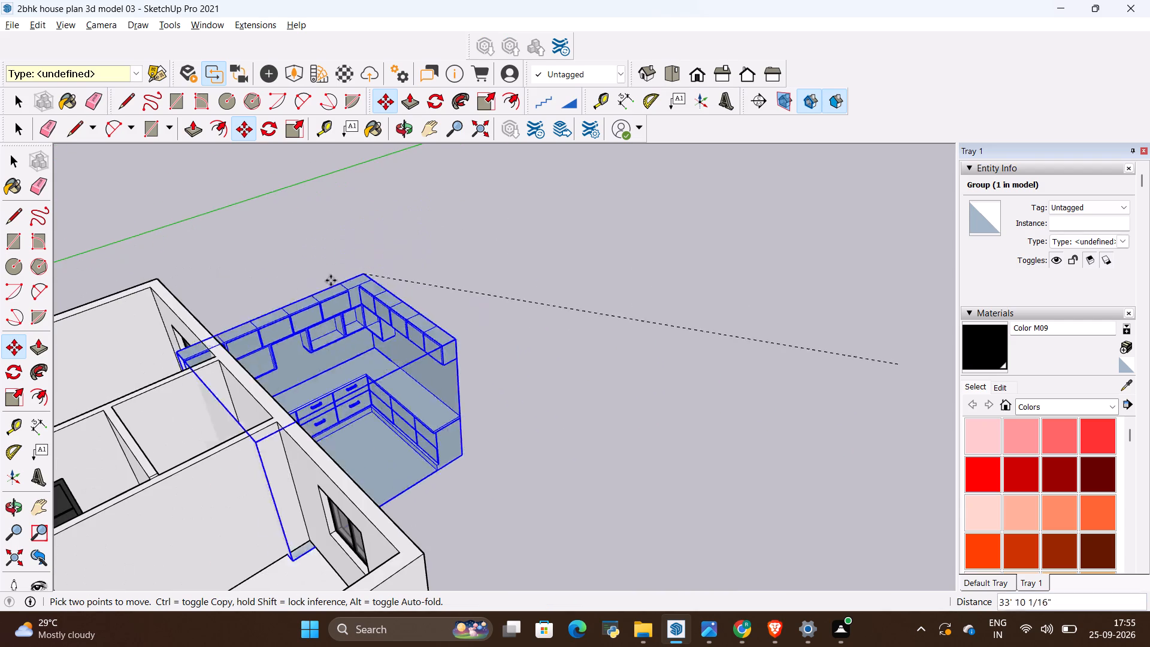
pyautogui.scroll(-5, 659, 211)
pyautogui.scroll(12, 221, 232)
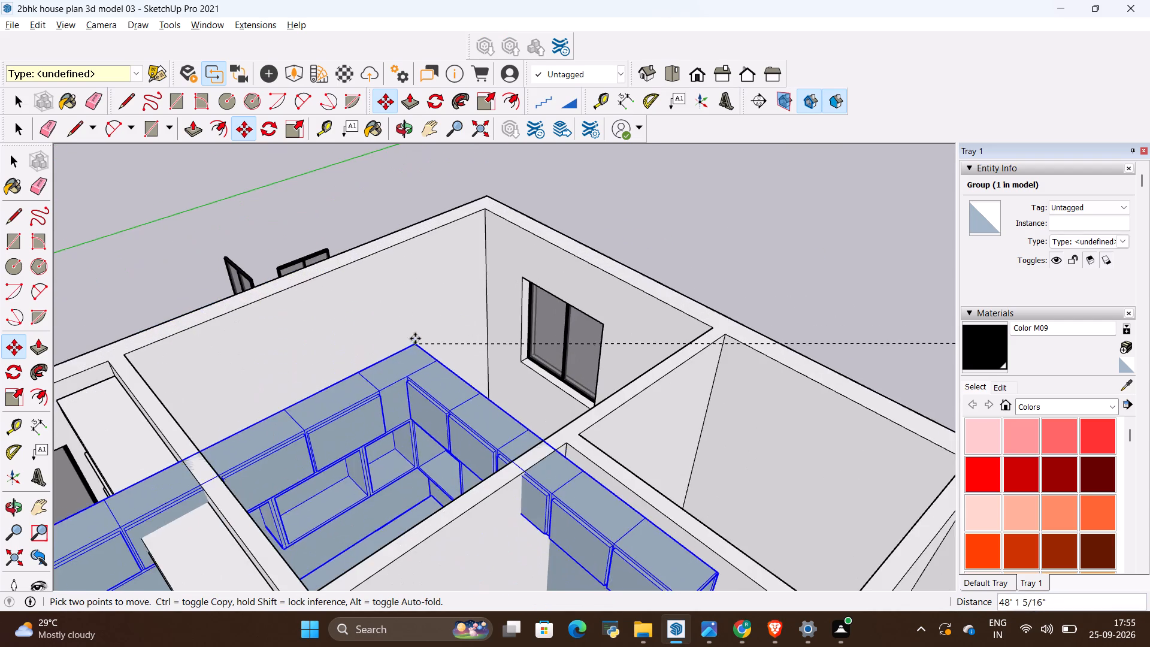
pyautogui.moveTo(415, 337); pyautogui.dragTo(429, 477, button='middle')
pyautogui.scroll(1, 429, 477)
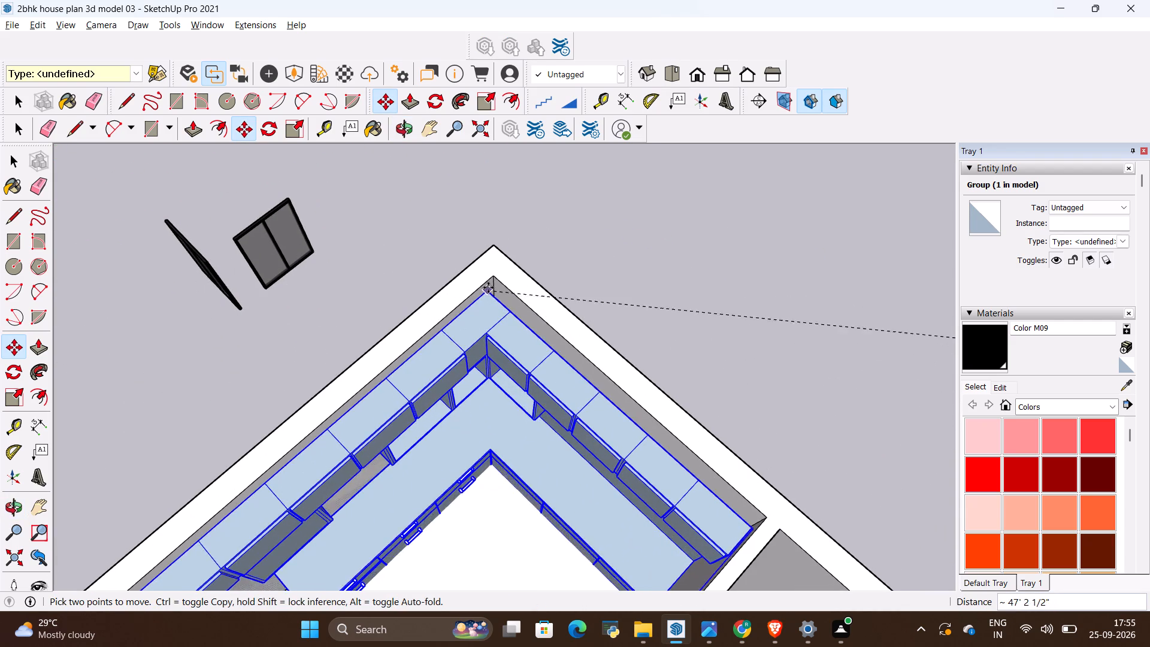
pyautogui.click(495, 273)
# Examine the placed kitchen inside the house, checking the cabinets and back walls against the room's walls and window opening.
pyautogui.scroll(-5, 816, 260)
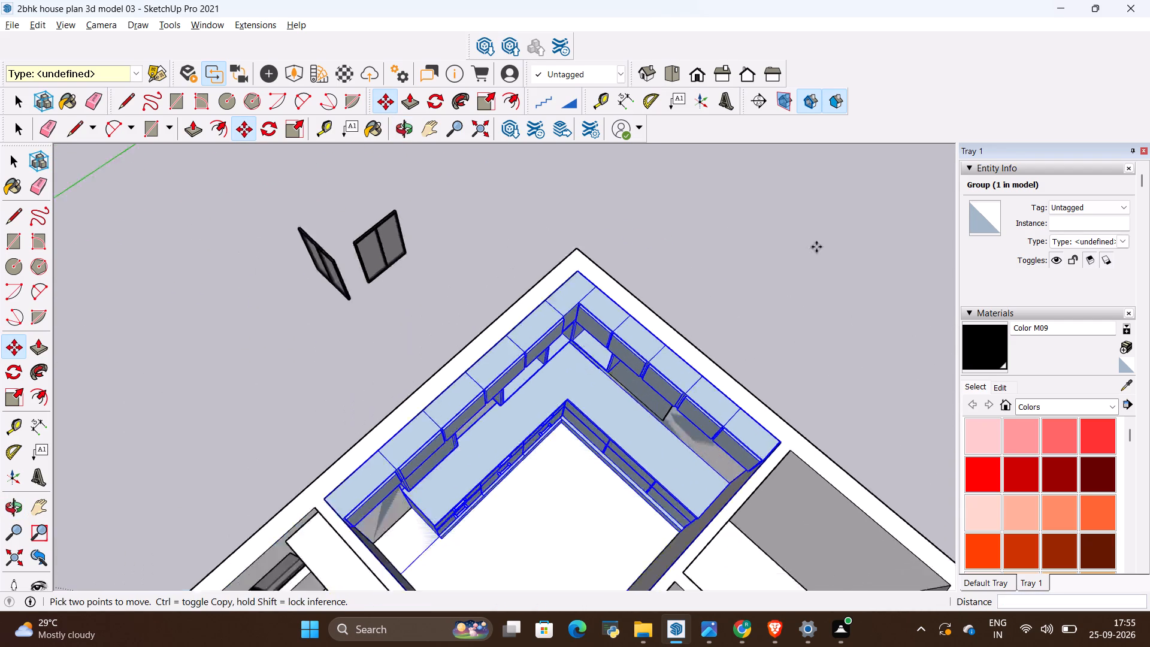
pyautogui.scroll(-6, 770, 245)
pyautogui.scroll(9, 668, 503)
pyautogui.moveTo(614, 494); pyautogui.dragTo(488, 333, button='middle')
pyautogui.scroll(-8, 547, 359)
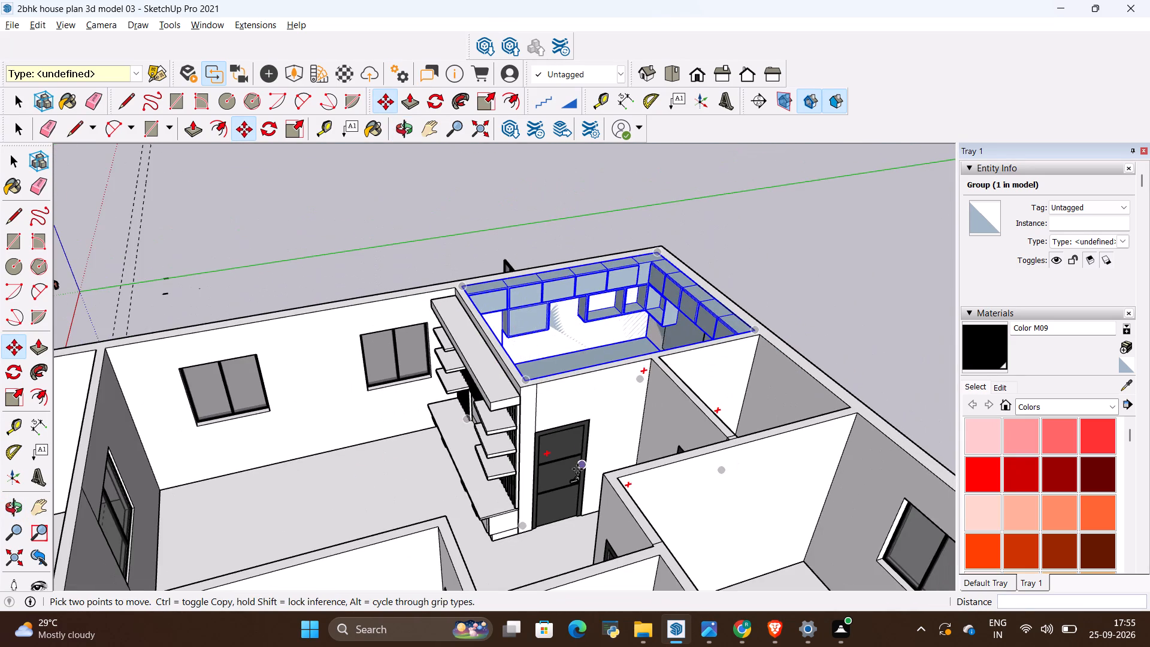
pyautogui.scroll(16, 550, 297)
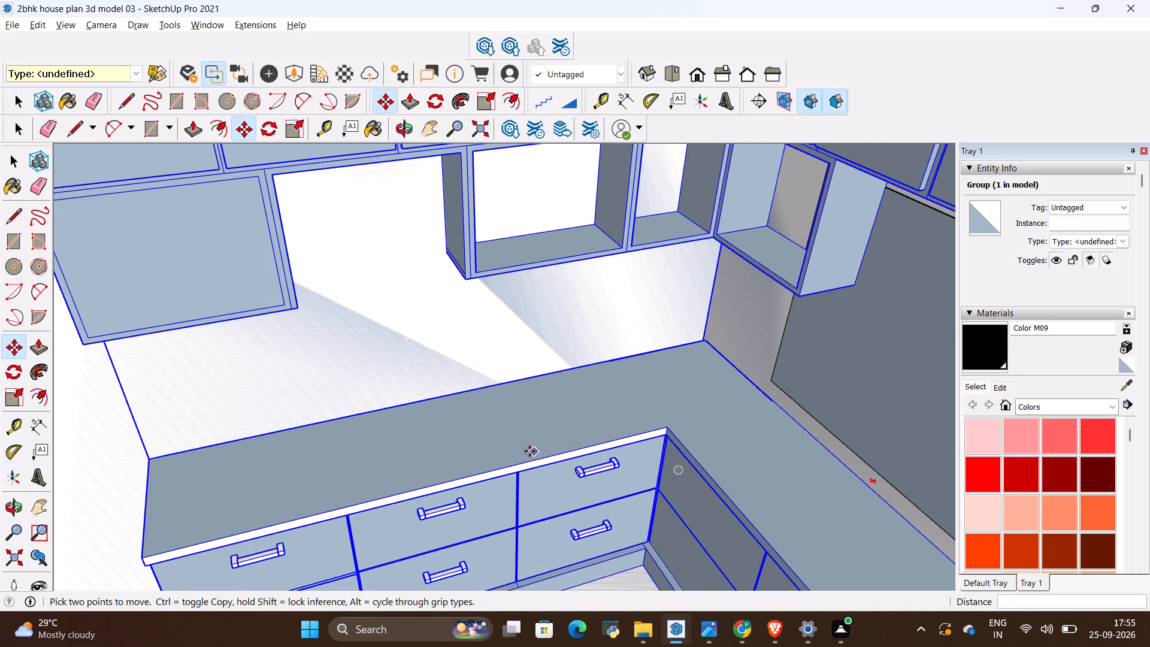
pyautogui.moveTo(529, 451); pyautogui.dragTo(494, 446, button='middle')
pyautogui.scroll(-4, 479, 446)
pyautogui.moveTo(569, 473); pyautogui.dragTo(854, 464, button='middle')
pyautogui.moveTo(517, 506); pyautogui.dragTo(574, 401, button='middle')
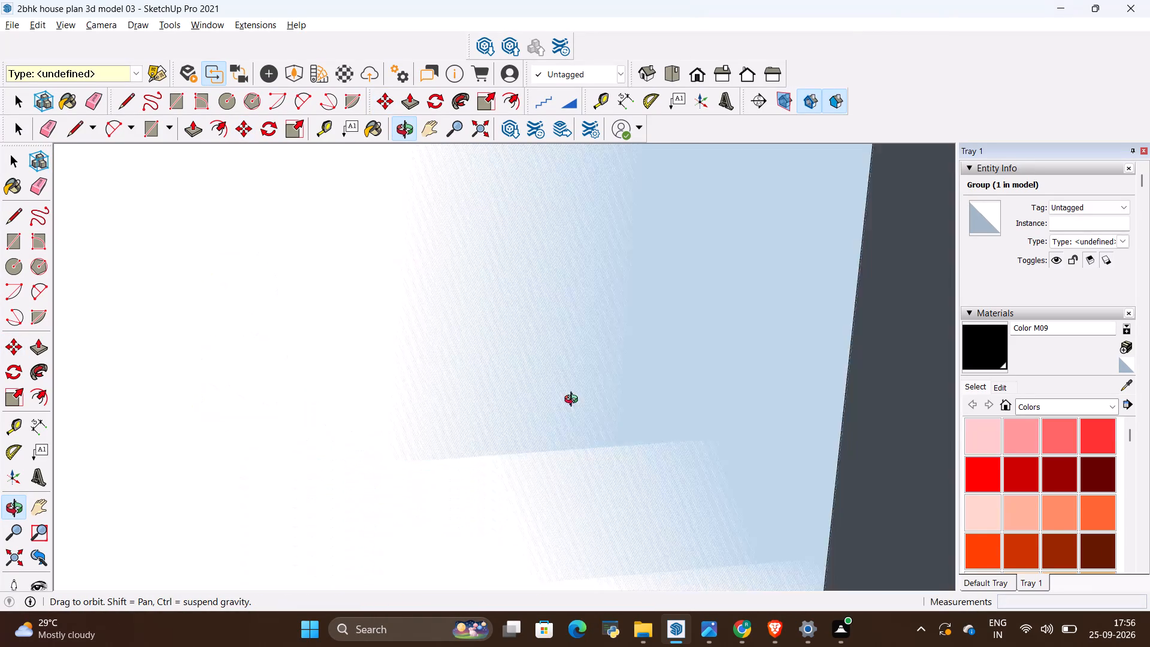
pyautogui.moveTo(574, 401); pyautogui.dragTo(548, 455, button='middle')
pyautogui.scroll(4, 389, 294)
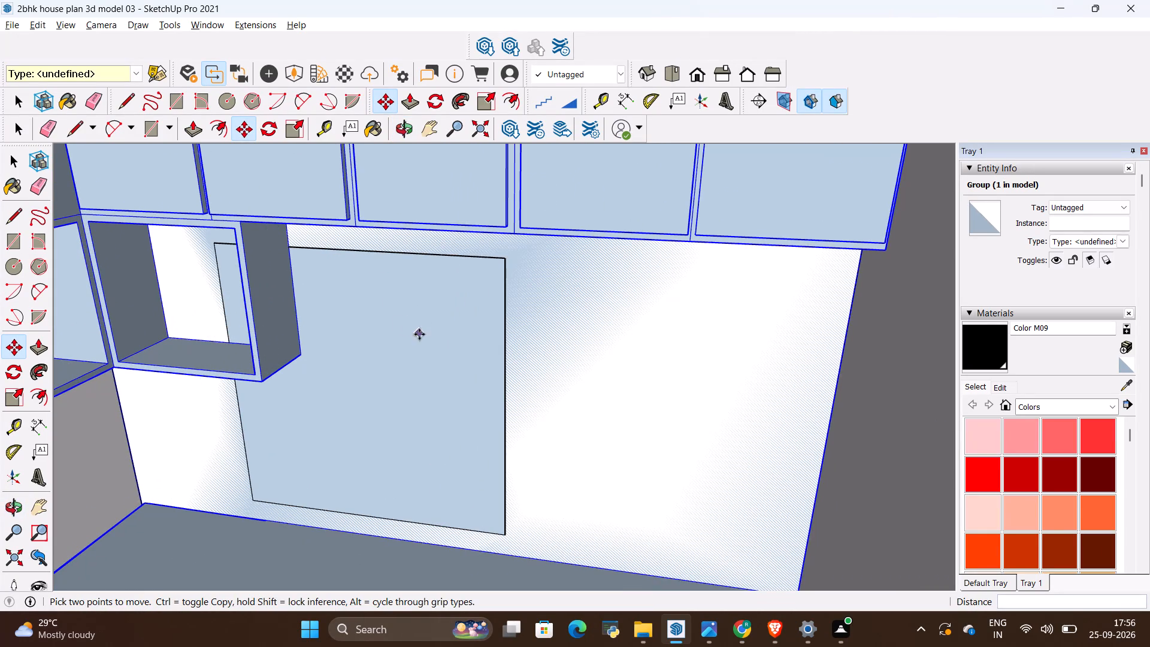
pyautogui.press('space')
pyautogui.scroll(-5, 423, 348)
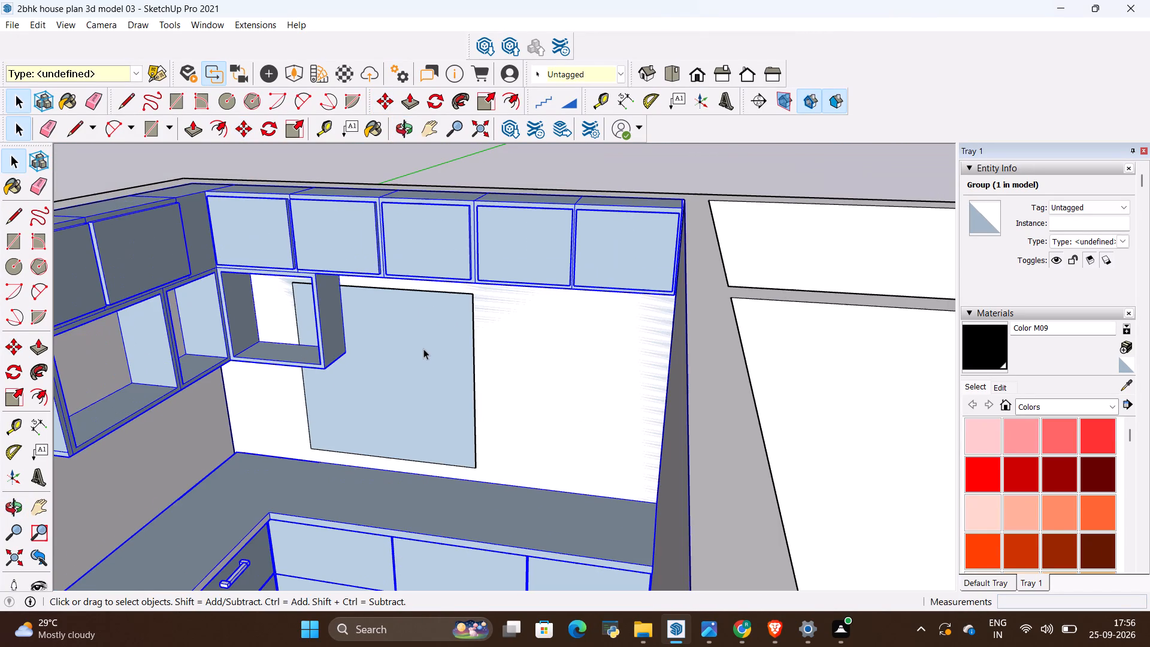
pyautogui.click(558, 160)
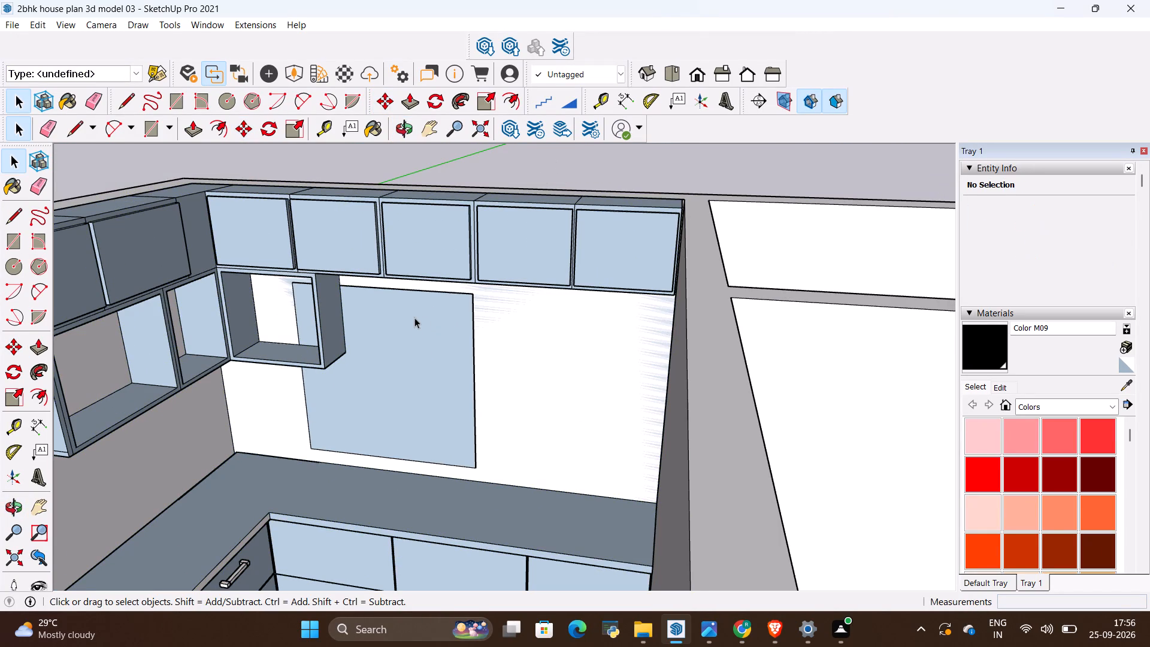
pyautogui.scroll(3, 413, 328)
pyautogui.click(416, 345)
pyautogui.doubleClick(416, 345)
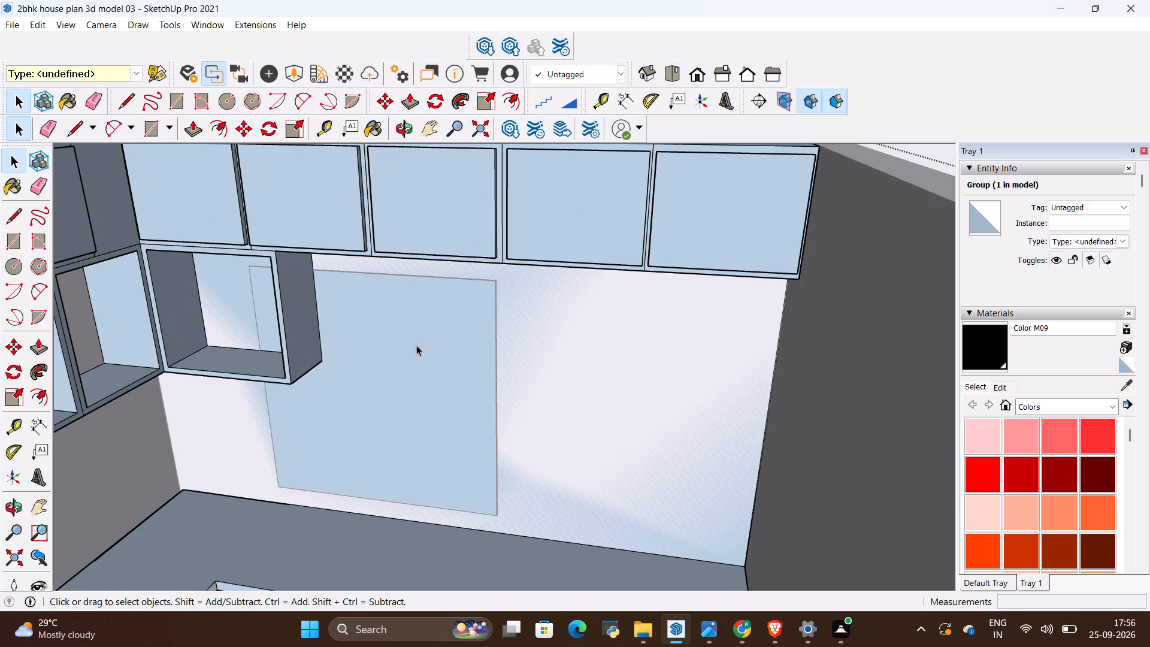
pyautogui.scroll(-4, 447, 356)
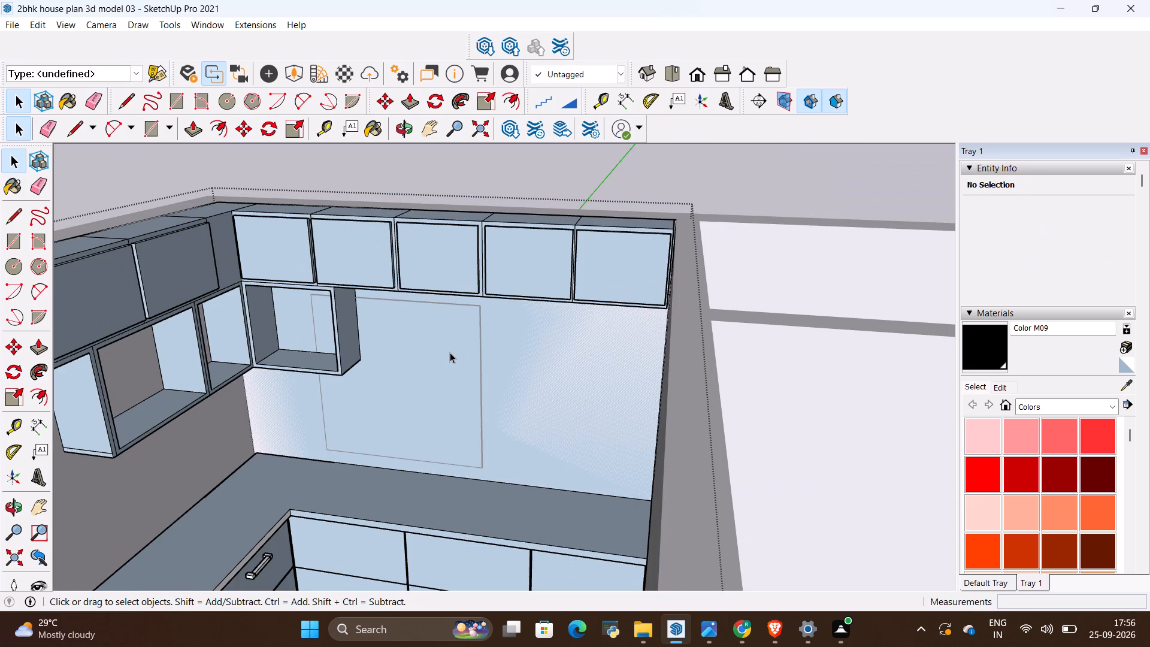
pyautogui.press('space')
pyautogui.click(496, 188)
# Draw a 4' × 4' rectangle over the window opening behind the wall cabinets and erase its face.
pyautogui.scroll(4, 387, 301)
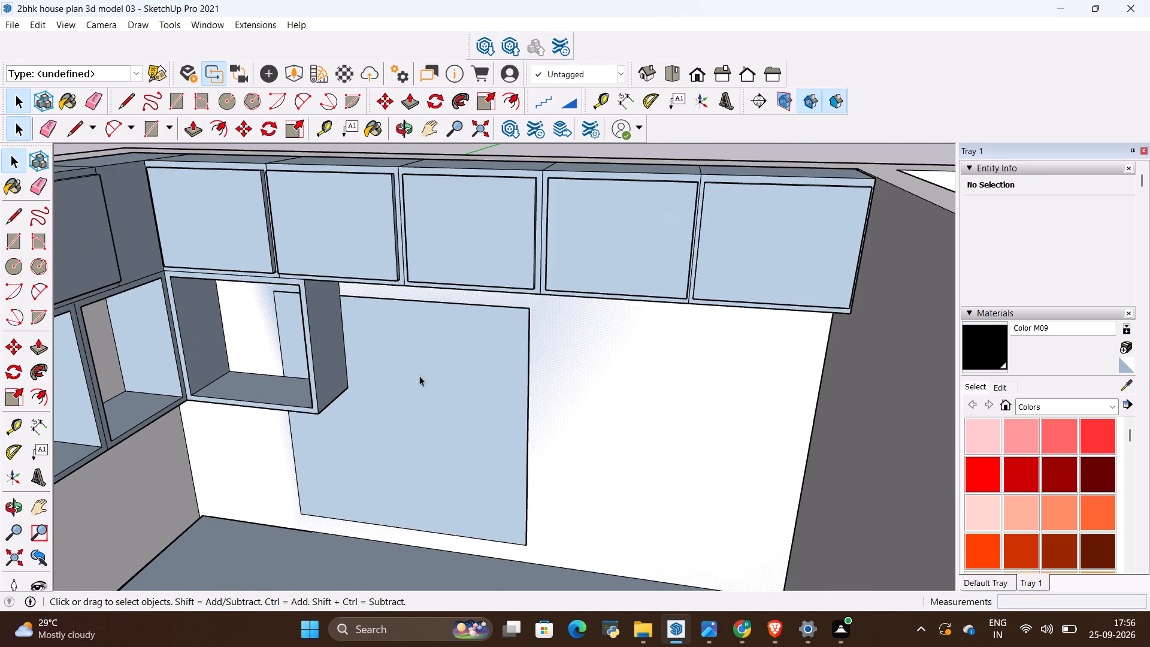
pyautogui.moveTo(431, 431); pyautogui.dragTo(469, 338, button='middle')
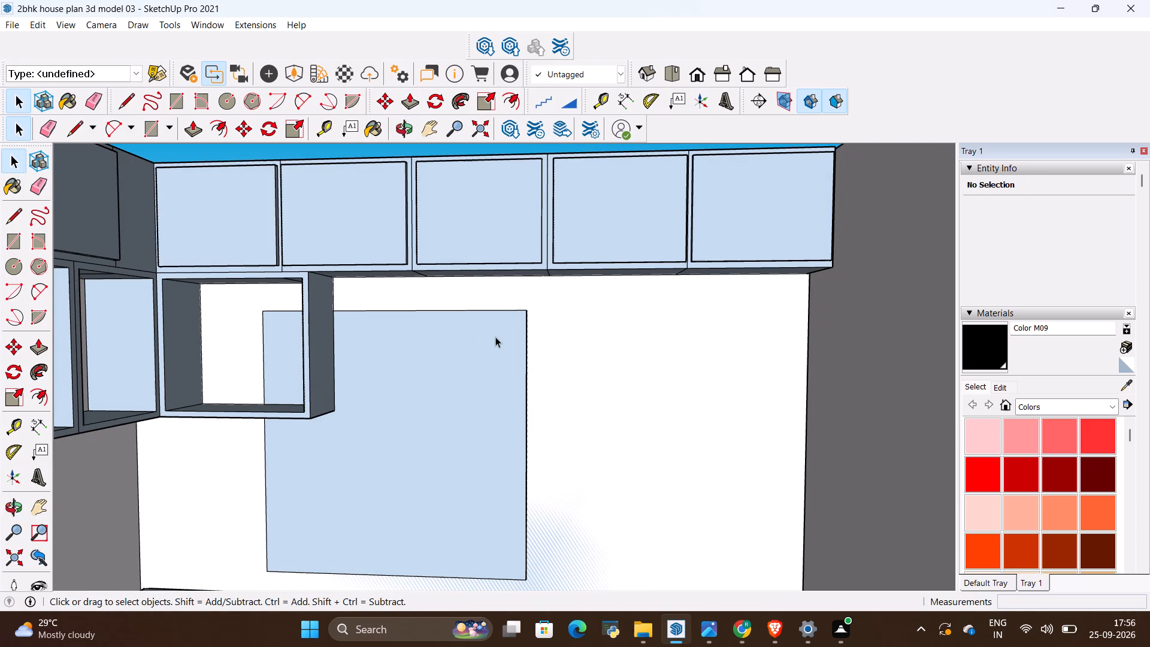
pyautogui.press('r')
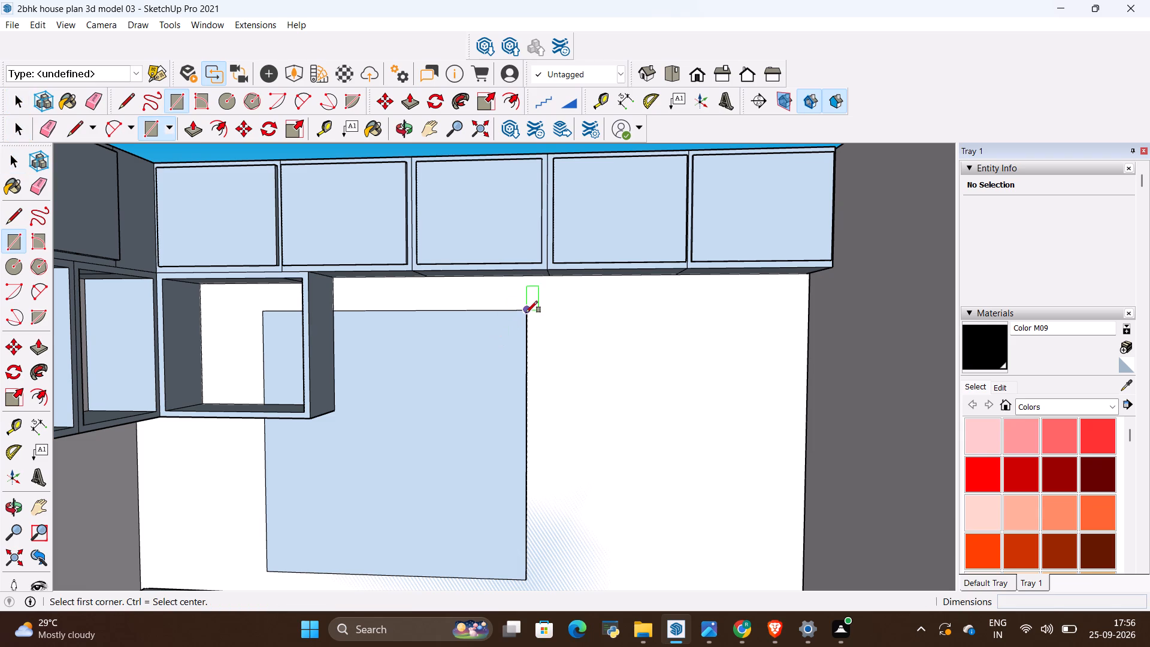
pyautogui.click(526, 313)
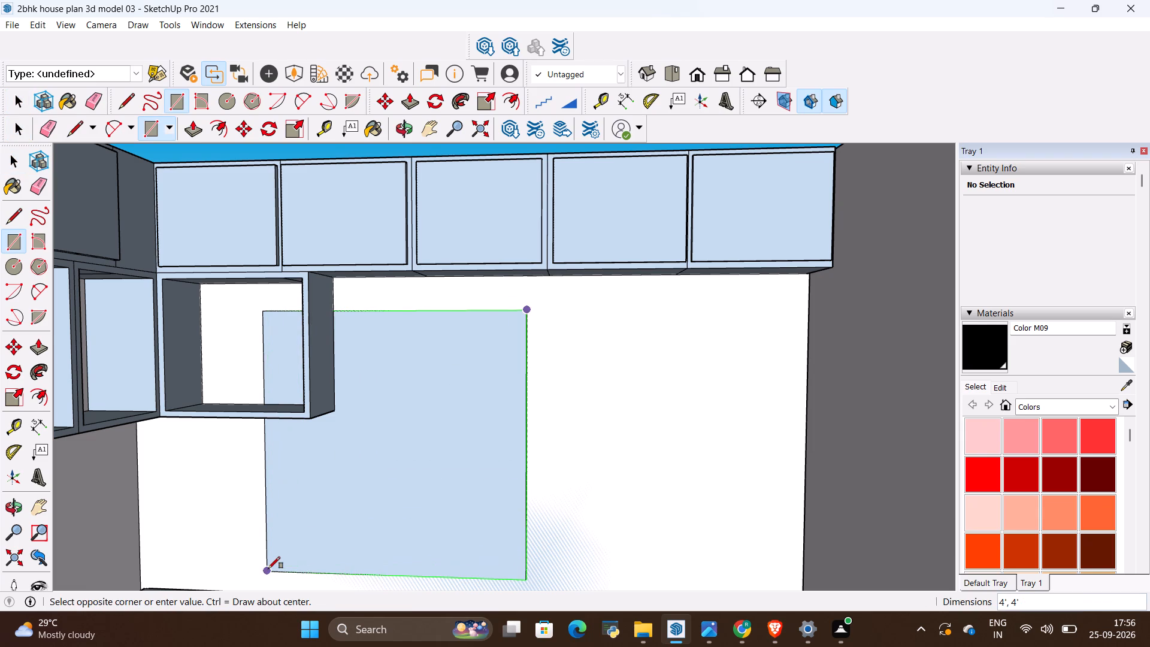
pyautogui.click(268, 569)
pyautogui.rightClick(416, 514)
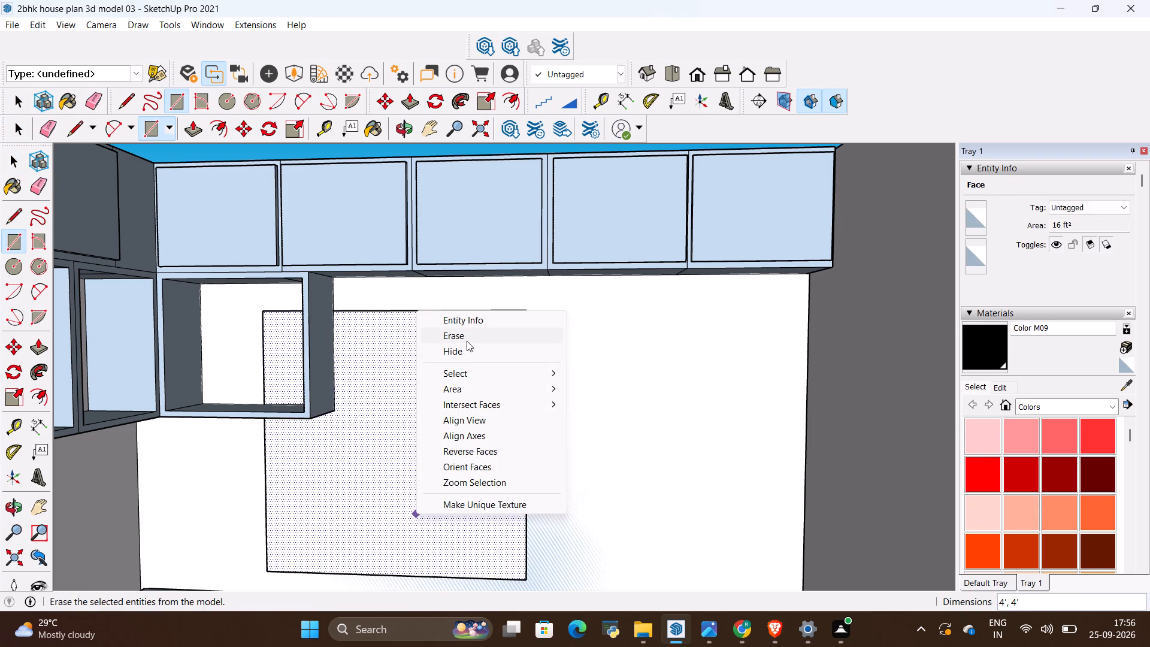
pyautogui.click(467, 341)
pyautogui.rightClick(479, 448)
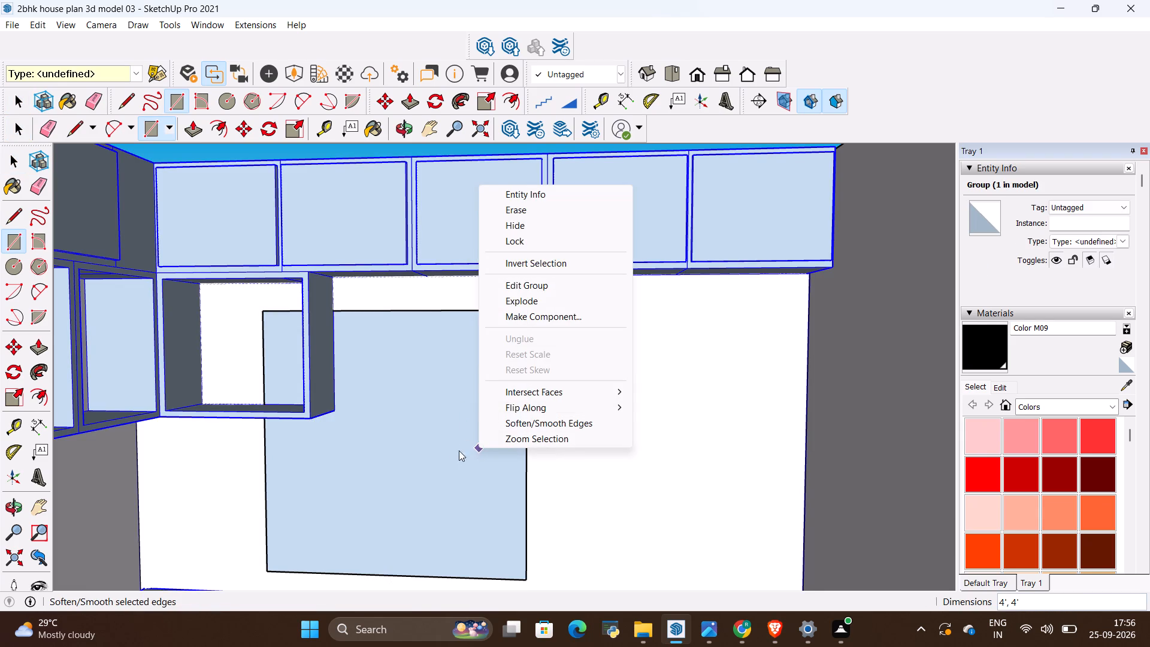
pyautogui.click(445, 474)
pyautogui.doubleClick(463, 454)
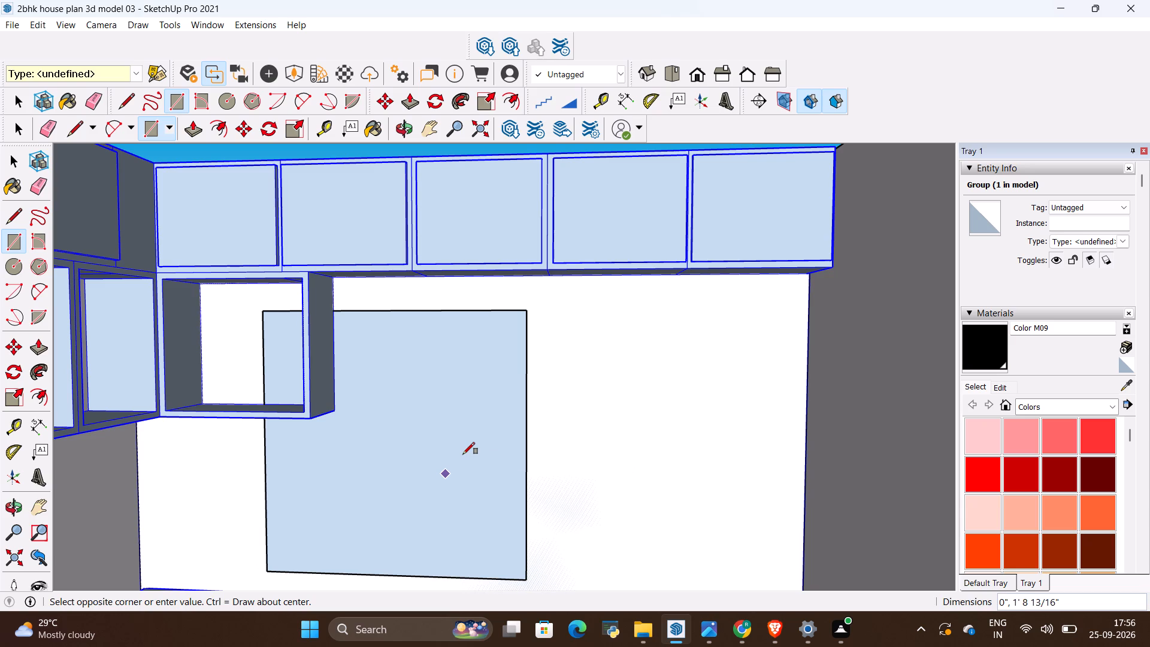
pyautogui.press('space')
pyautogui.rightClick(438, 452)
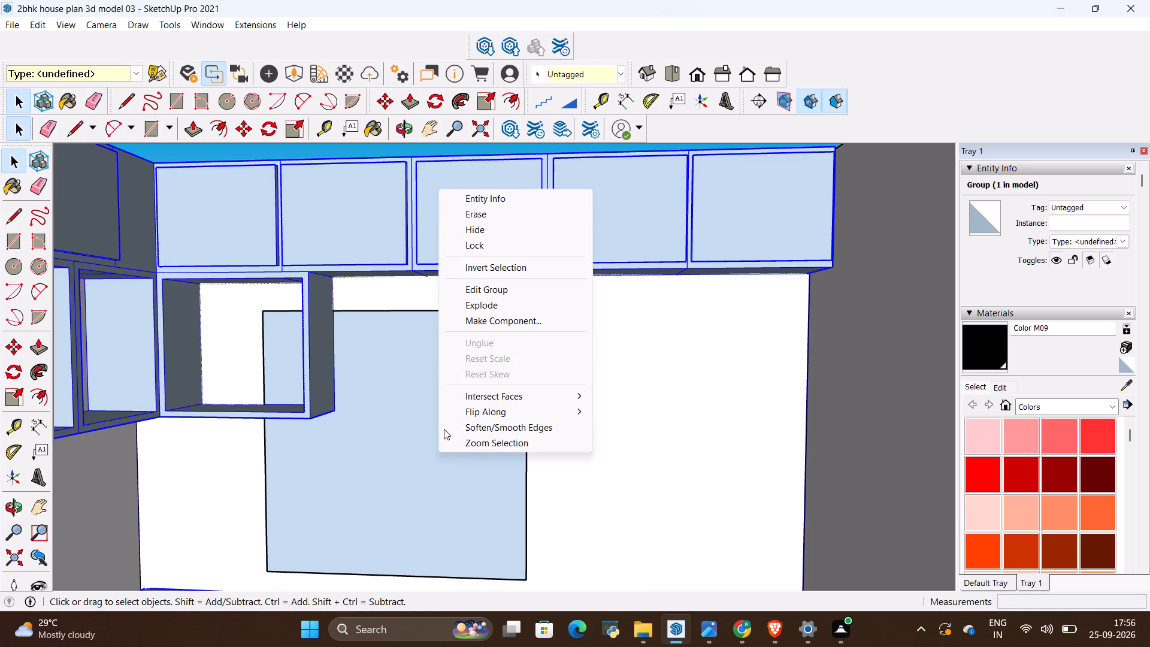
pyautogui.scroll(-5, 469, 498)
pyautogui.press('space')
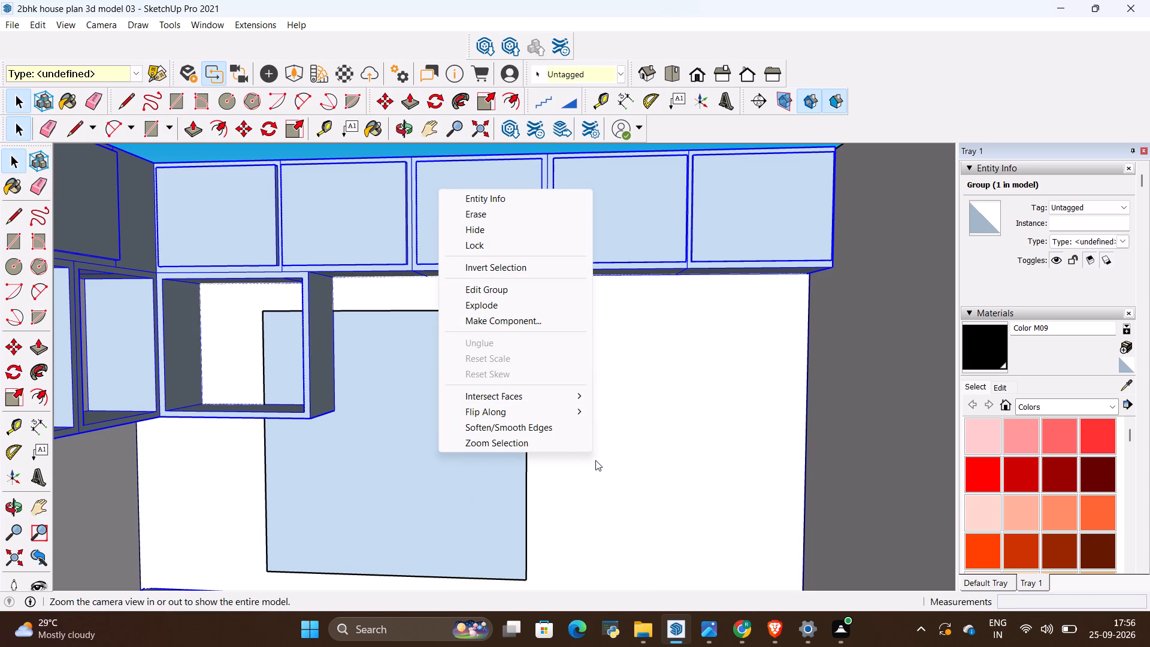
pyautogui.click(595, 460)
# Examine the kitchen window from outside and inside the house, checking where the cabinets overlap the opening.
pyautogui.scroll(-5, 597, 461)
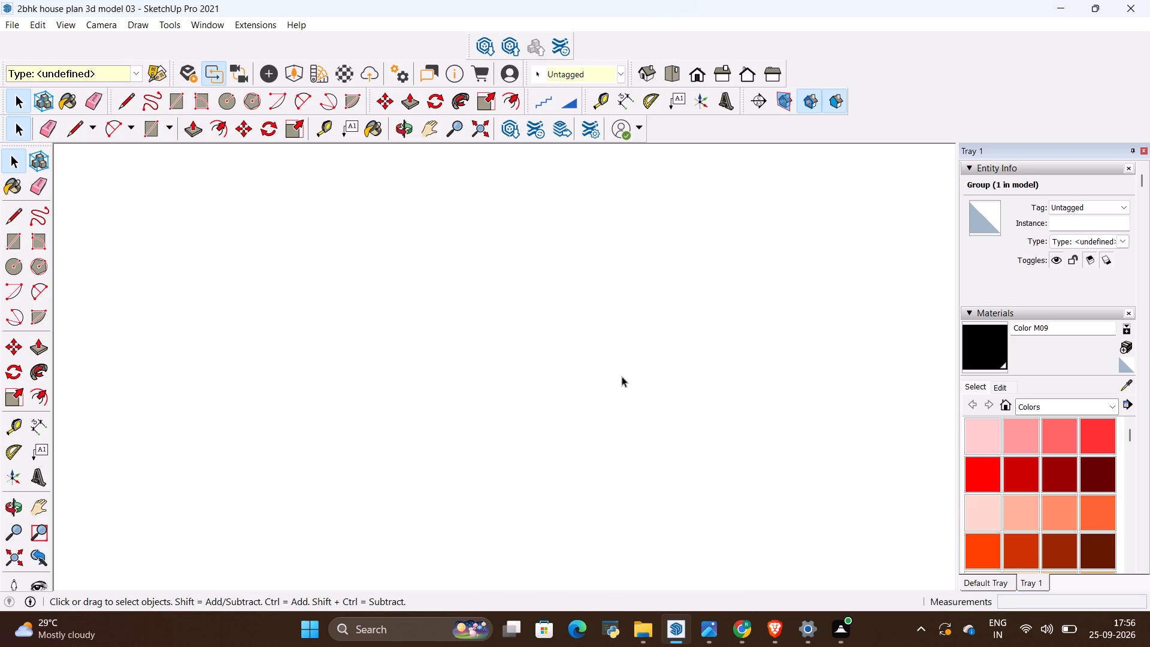
pyautogui.keyDown('shift'); pyautogui.moveTo(626, 374); pyautogui.dragTo(615, 568, button='middle'); pyautogui.keyUp('shift')
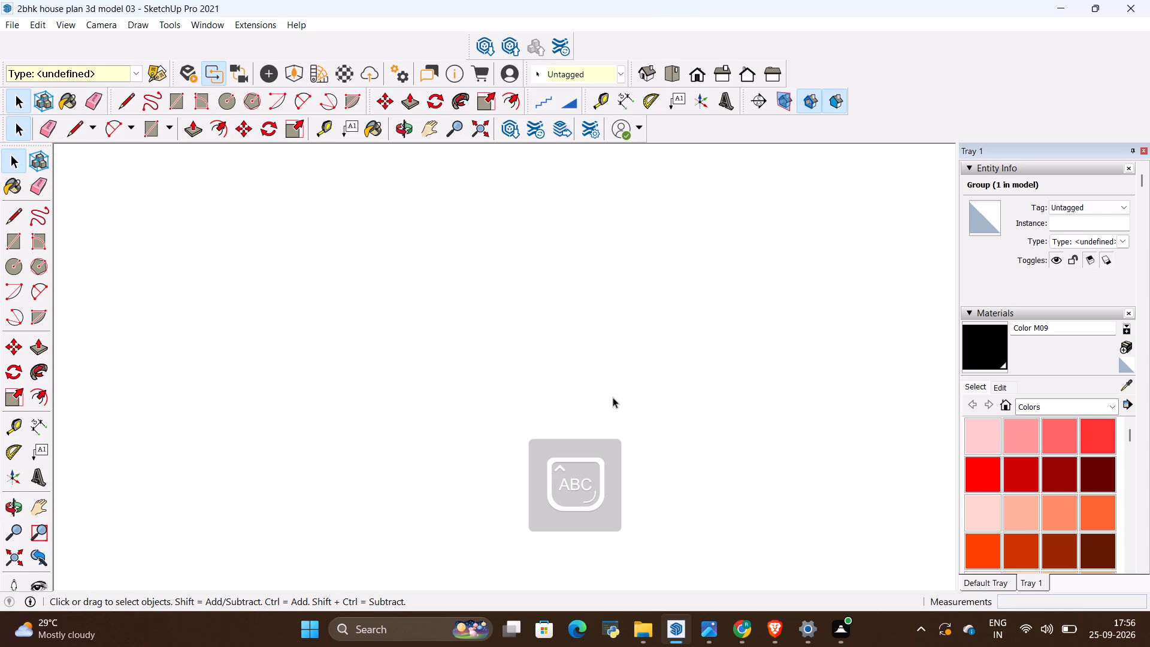
pyautogui.scroll(-20, 621, 380)
pyautogui.scroll(-5, 621, 380)
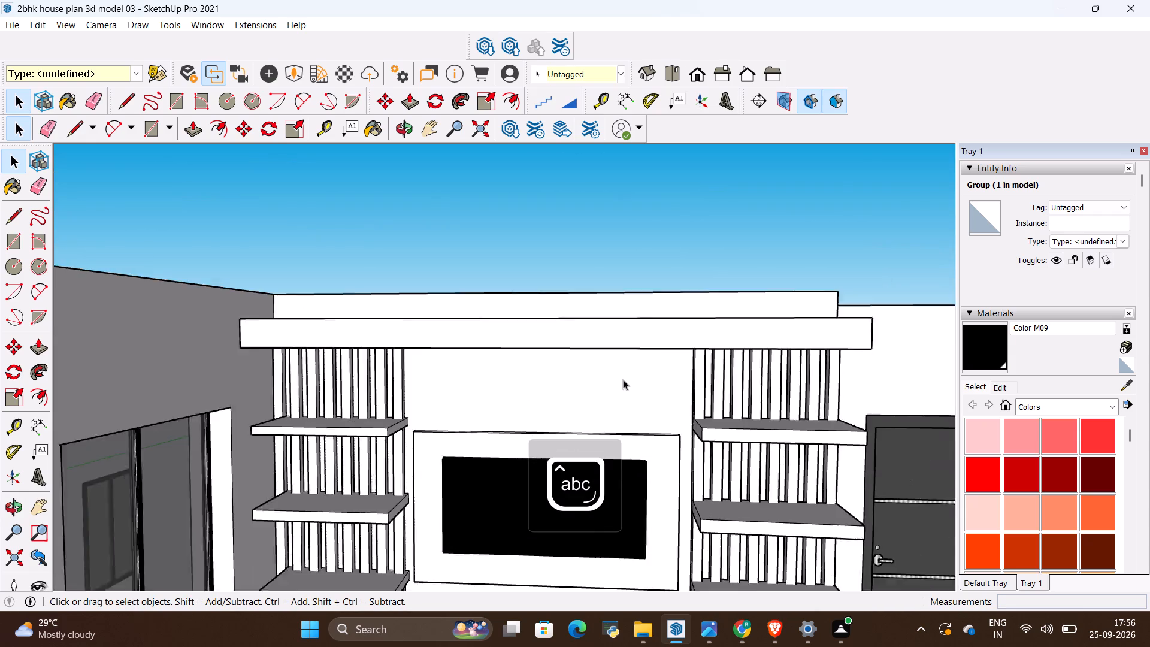
pyautogui.scroll(4, 625, 237)
pyautogui.scroll(4, 597, 291)
pyautogui.moveTo(619, 346); pyautogui.dragTo(457, 443, button='middle')
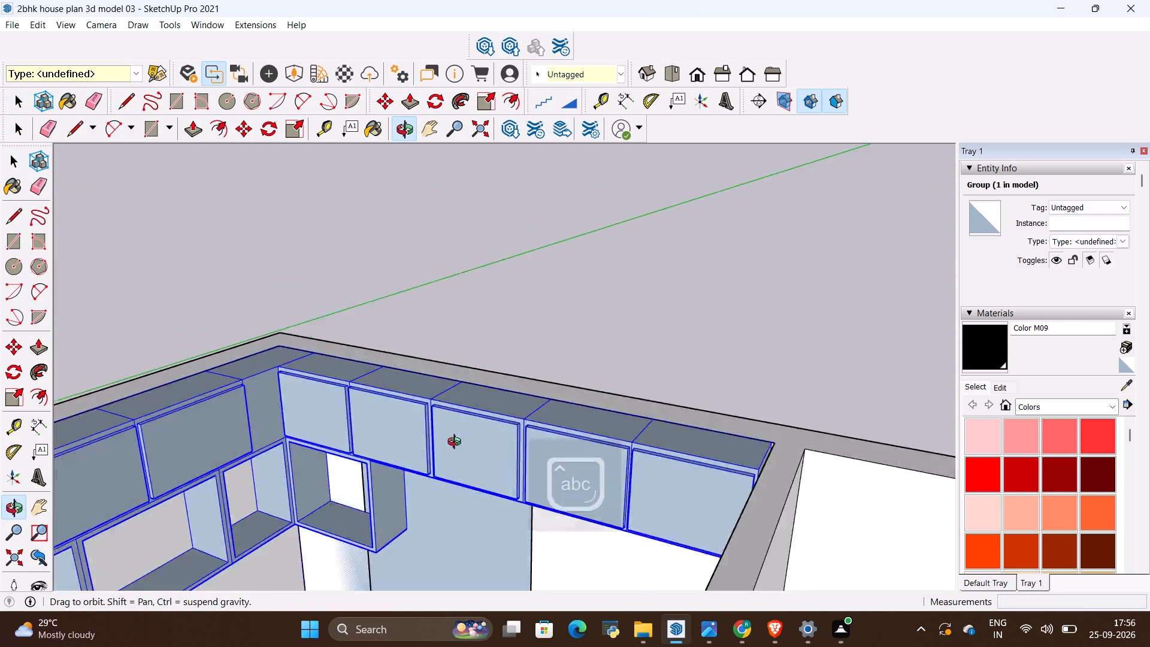
pyautogui.moveTo(457, 443); pyautogui.dragTo(310, 480, button='middle')
pyautogui.moveTo(609, 430); pyautogui.dragTo(354, 403, button='middle')
pyautogui.scroll(4, 373, 383)
pyautogui.moveTo(559, 497); pyautogui.dragTo(446, 445, button='middle')
pyautogui.scroll(-4, 634, 462)
pyautogui.scroll(4, 348, 371)
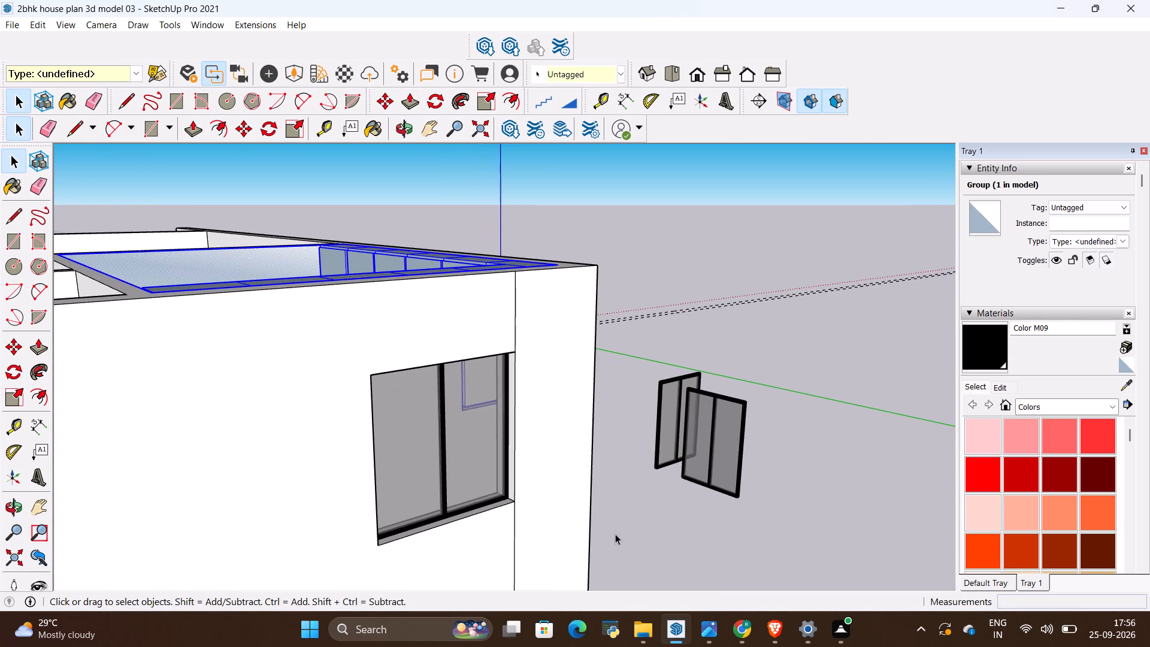
pyautogui.moveTo(603, 534); pyautogui.dragTo(510, 497, button='middle')
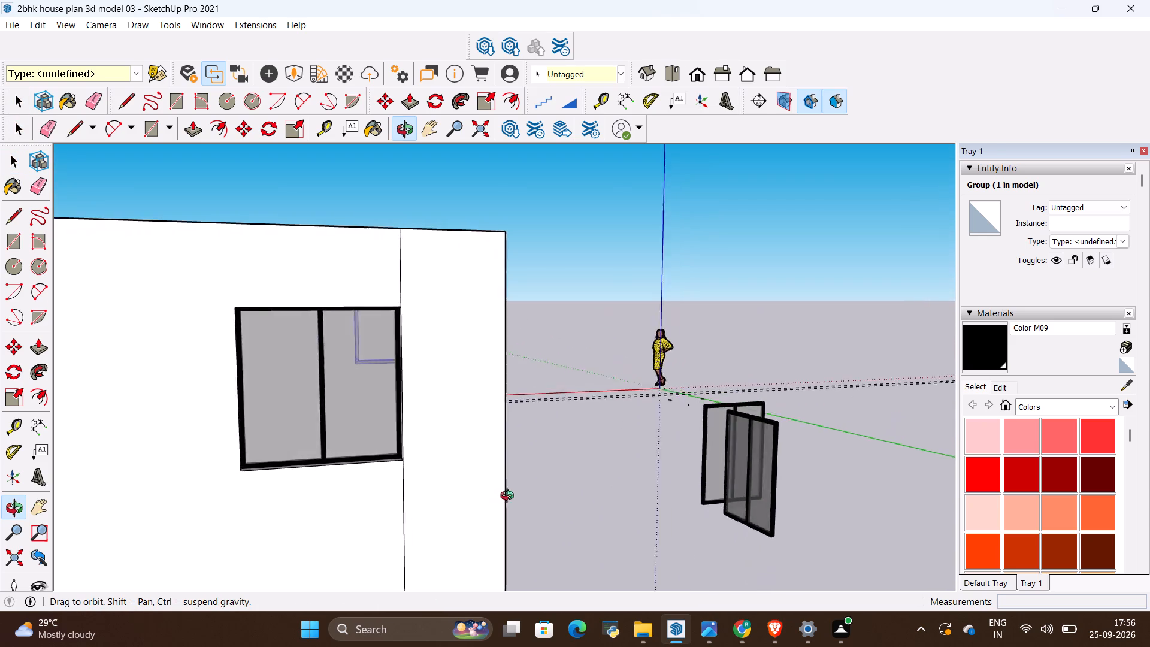
pyautogui.moveTo(510, 497); pyautogui.dragTo(718, 543, button='middle')
pyautogui.moveTo(386, 473); pyautogui.dragTo(703, 537, button='middle')
pyautogui.moveTo(274, 474); pyautogui.dragTo(385, 500, button='middle')
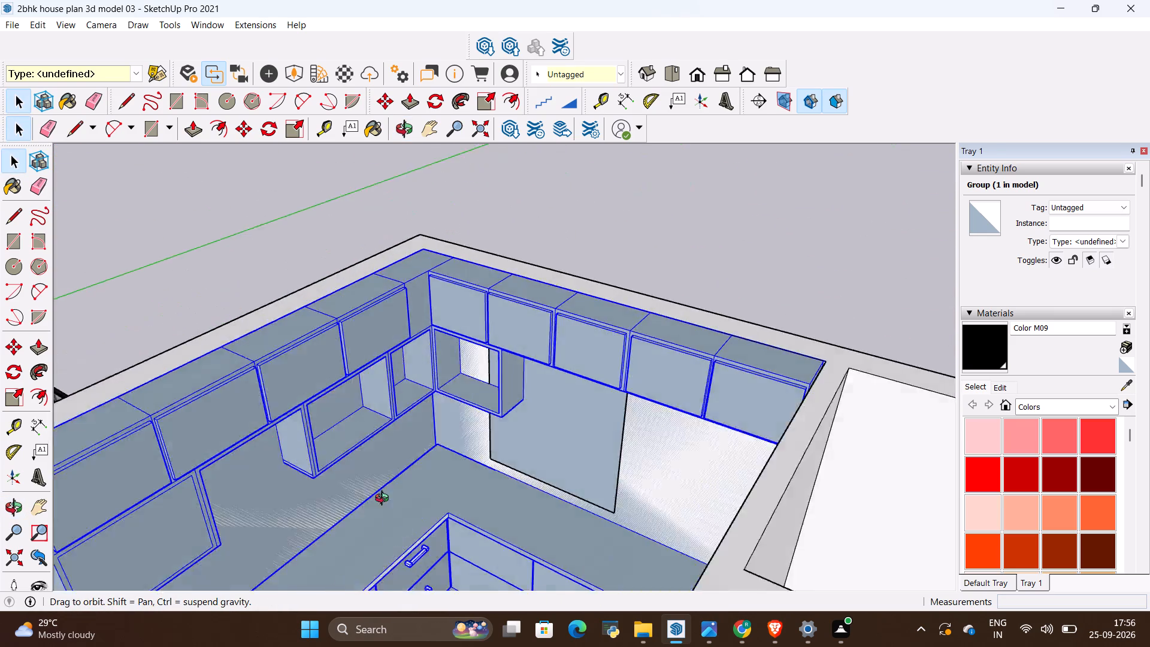
pyautogui.moveTo(385, 500); pyautogui.dragTo(442, 445, button='middle')
# Open the kitchen group for editing at the open corner shelf that overlaps the window.
pyautogui.scroll(4, 470, 323)
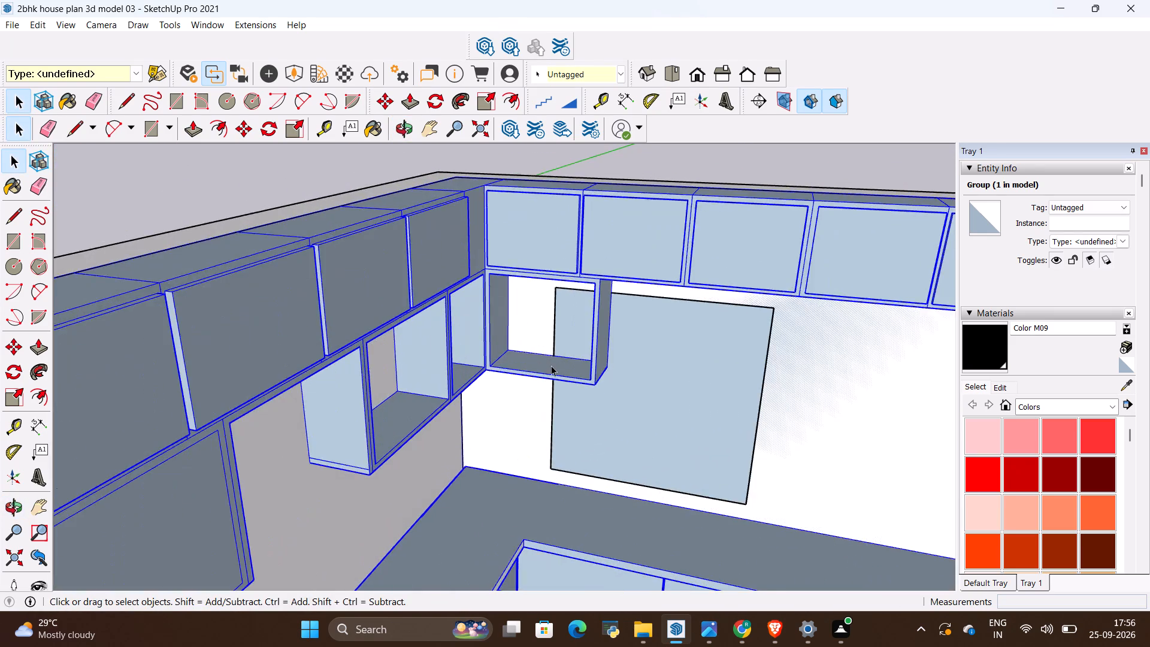
pyautogui.scroll(2, 551, 365)
pyautogui.moveTo(538, 452); pyautogui.dragTo(492, 419, button='middle')
pyautogui.scroll(1, 538, 452)
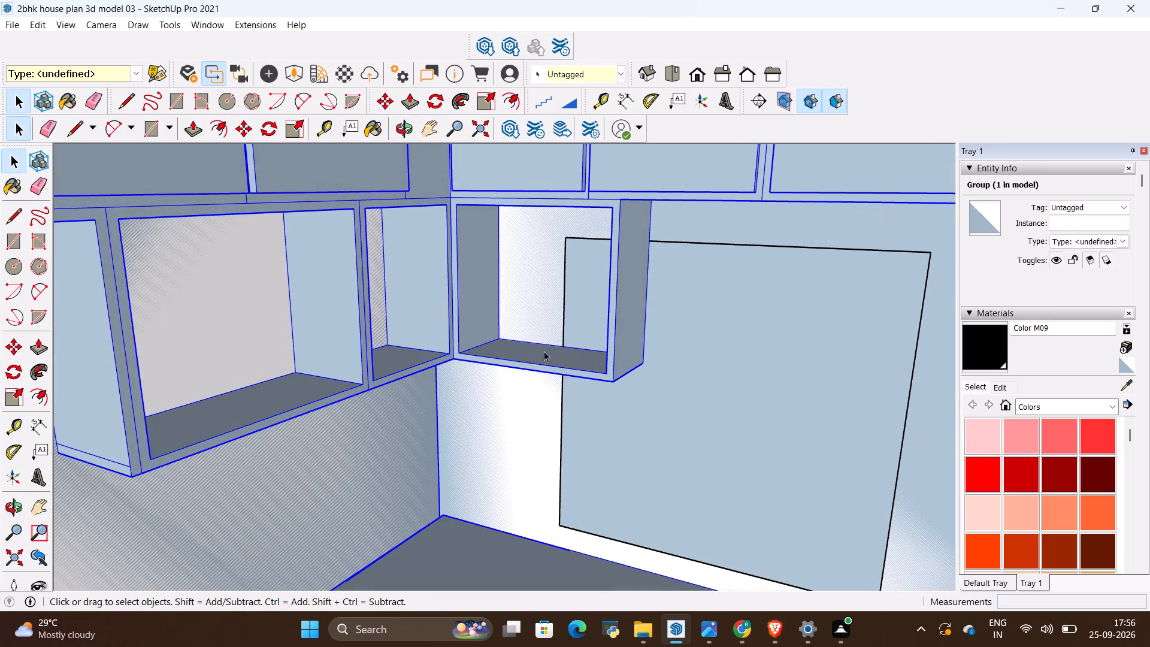
pyautogui.scroll(3, 601, 366)
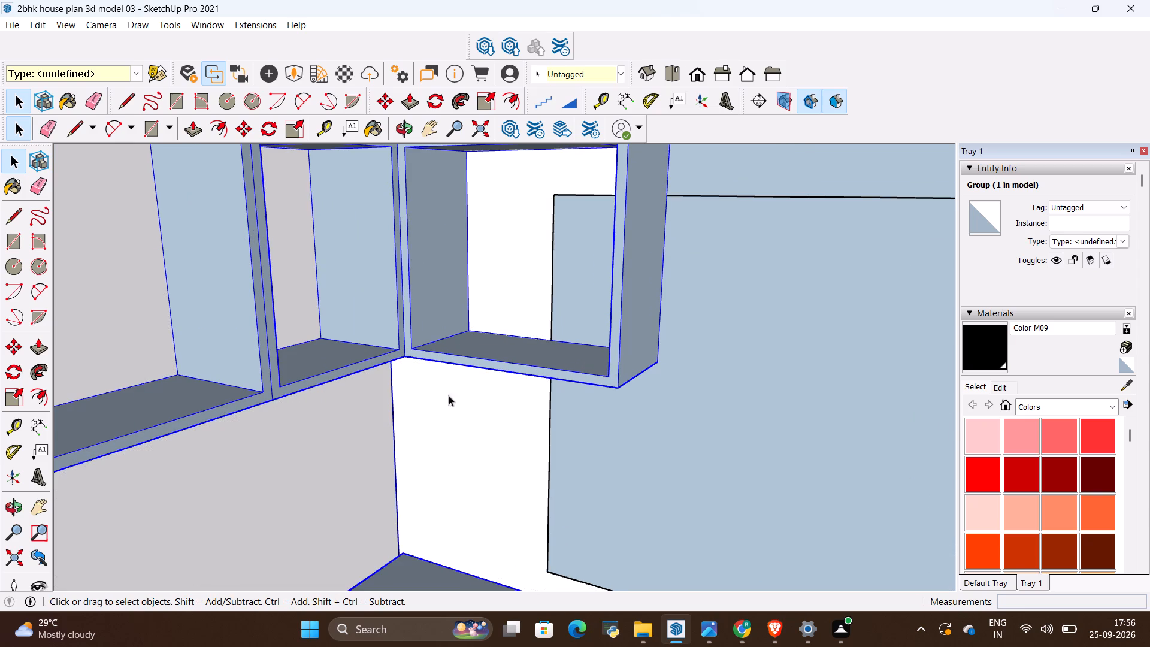
pyautogui.click(443, 424)
pyautogui.doubleClick(430, 308)
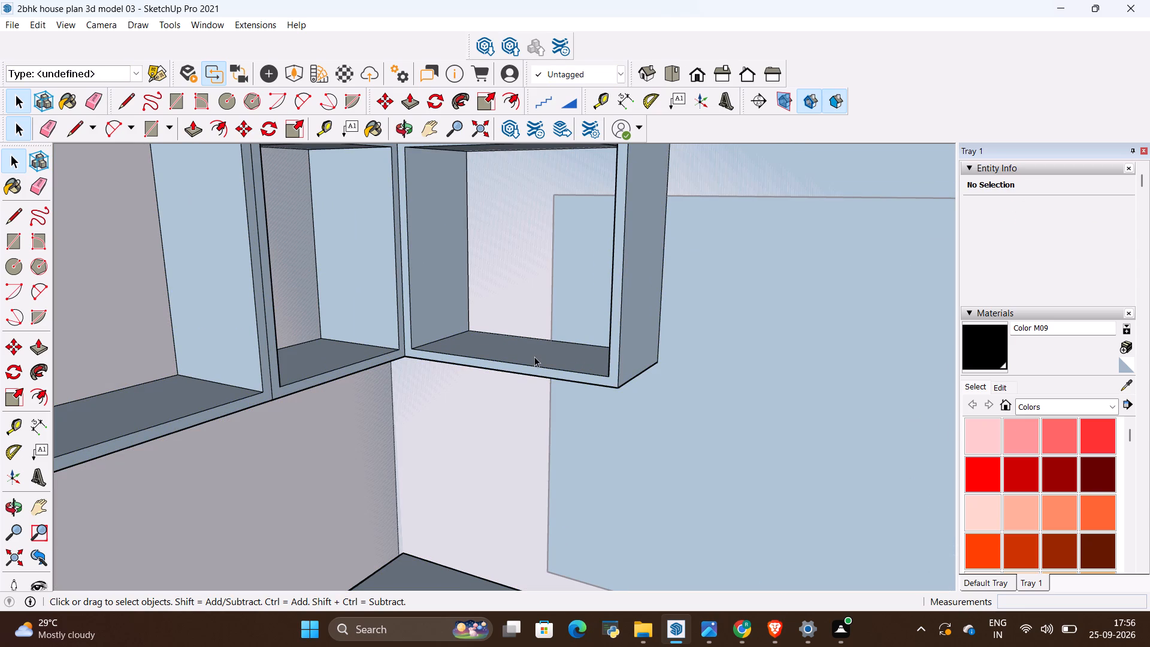
pyautogui.scroll(-3, 547, 362)
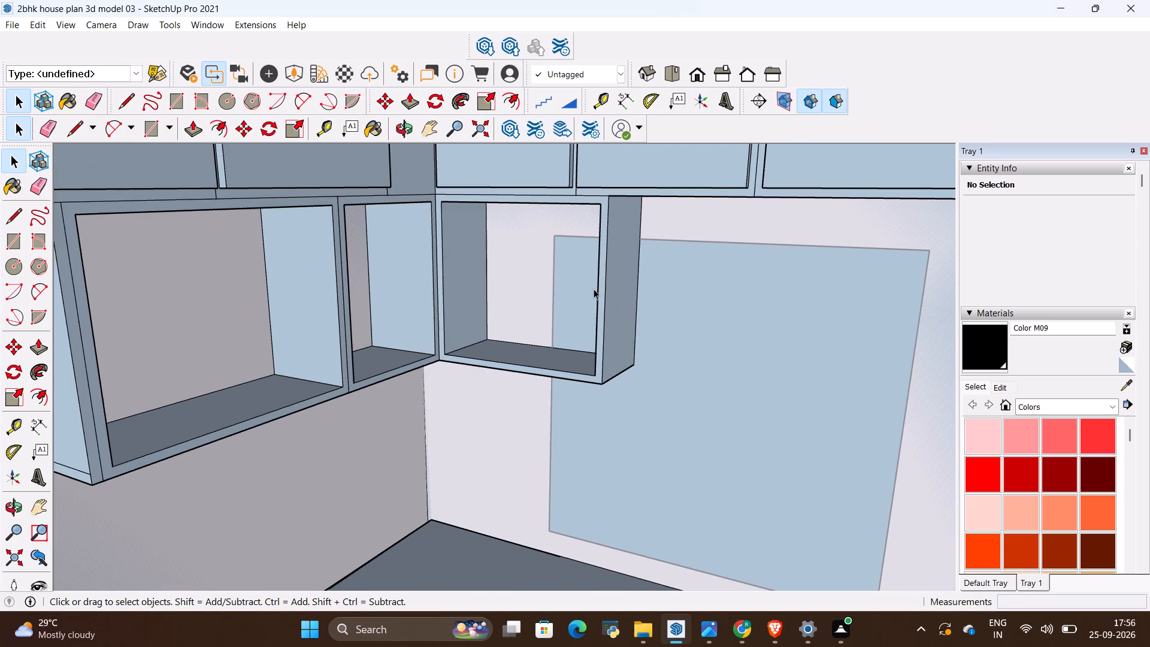
pyautogui.scroll(3, 595, 258)
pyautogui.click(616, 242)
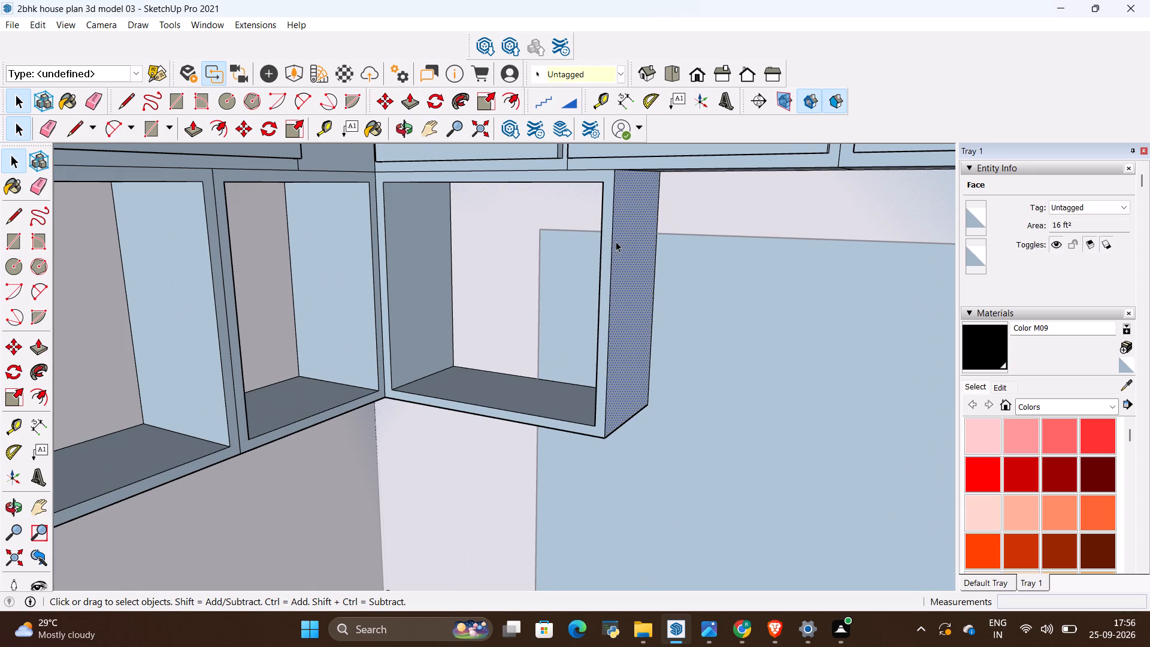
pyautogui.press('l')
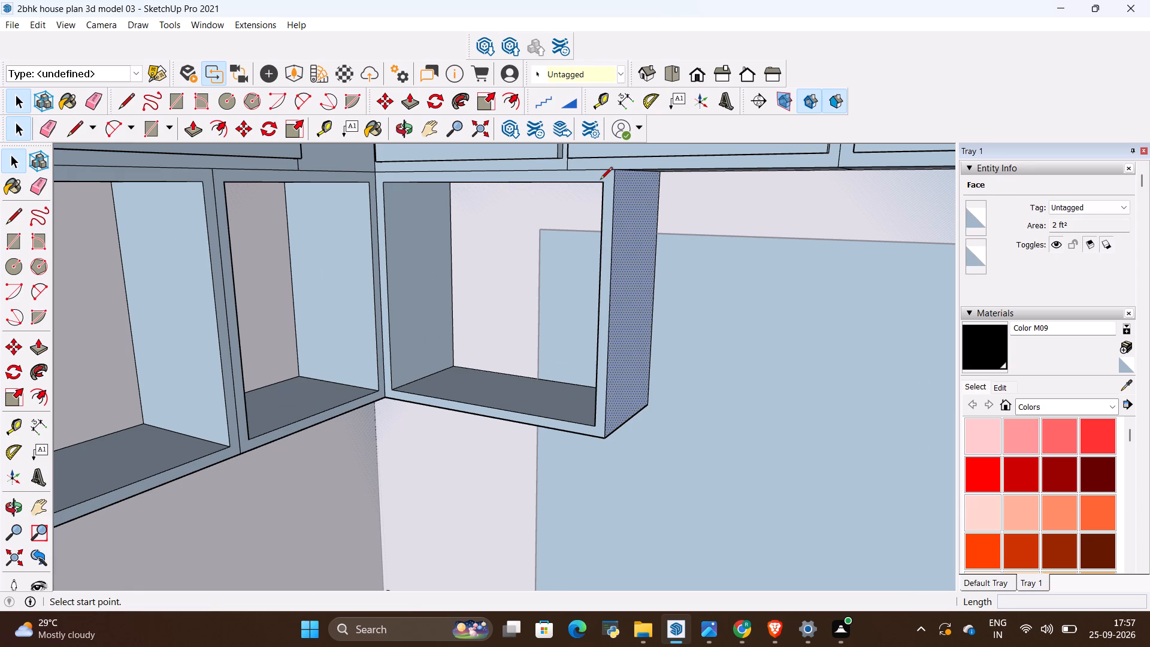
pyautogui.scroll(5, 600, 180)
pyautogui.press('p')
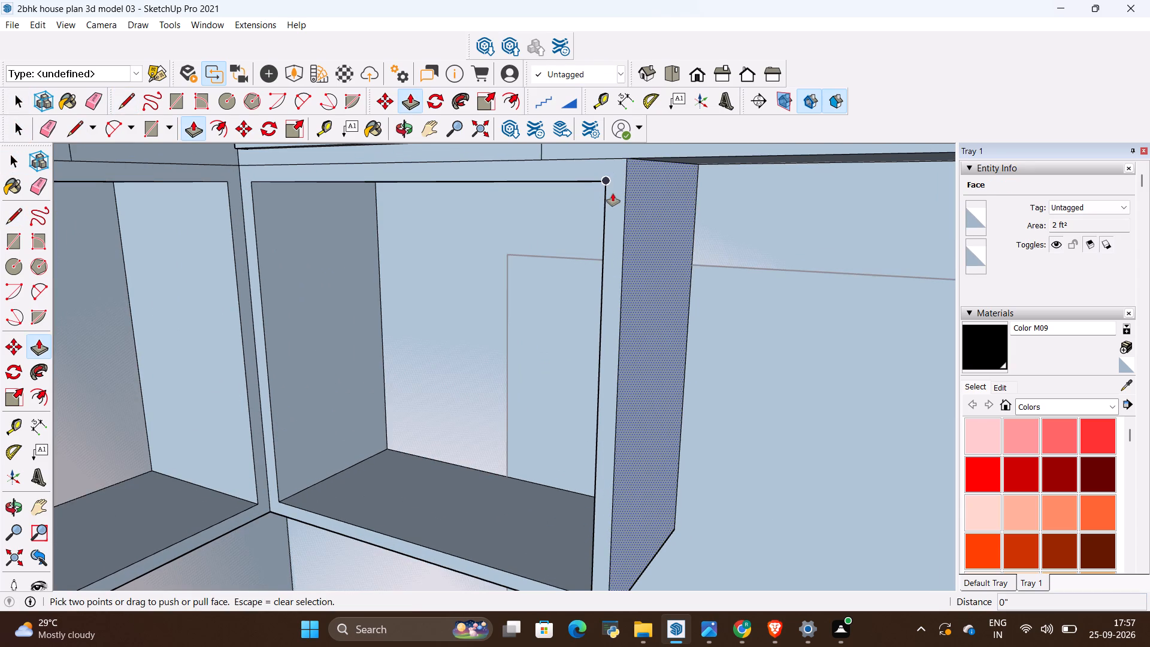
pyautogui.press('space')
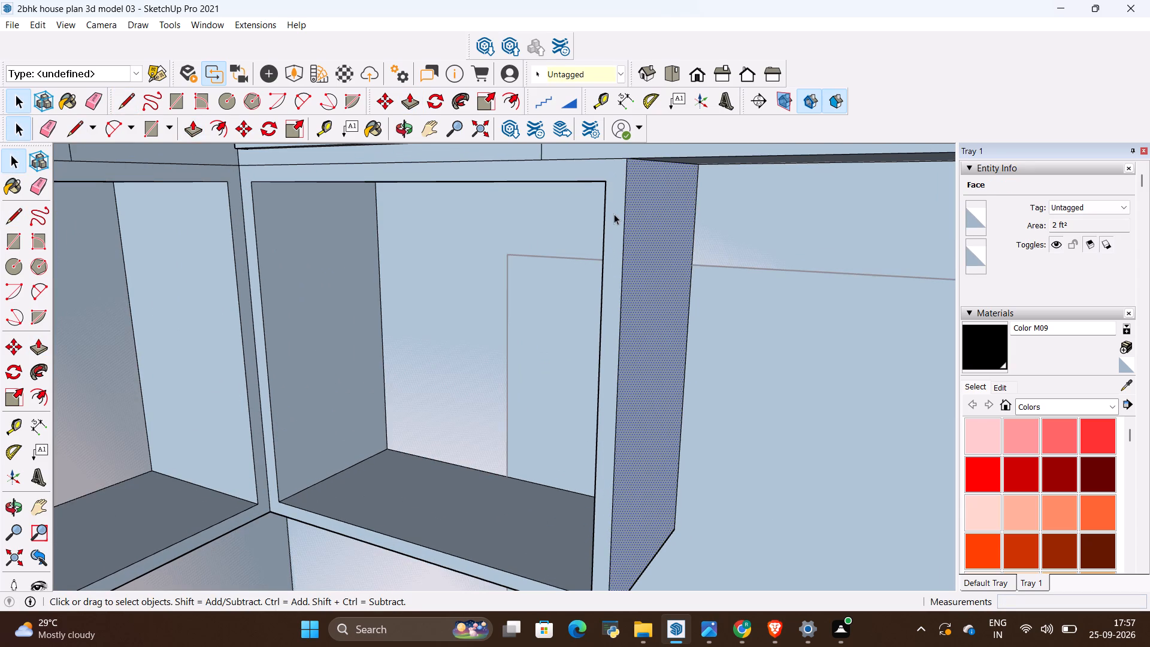
# Push the front frame of the open shelf overlapping the window back 1' to the wall, removing the shelf box.
pyautogui.press('p')
pyautogui.click(616, 213)
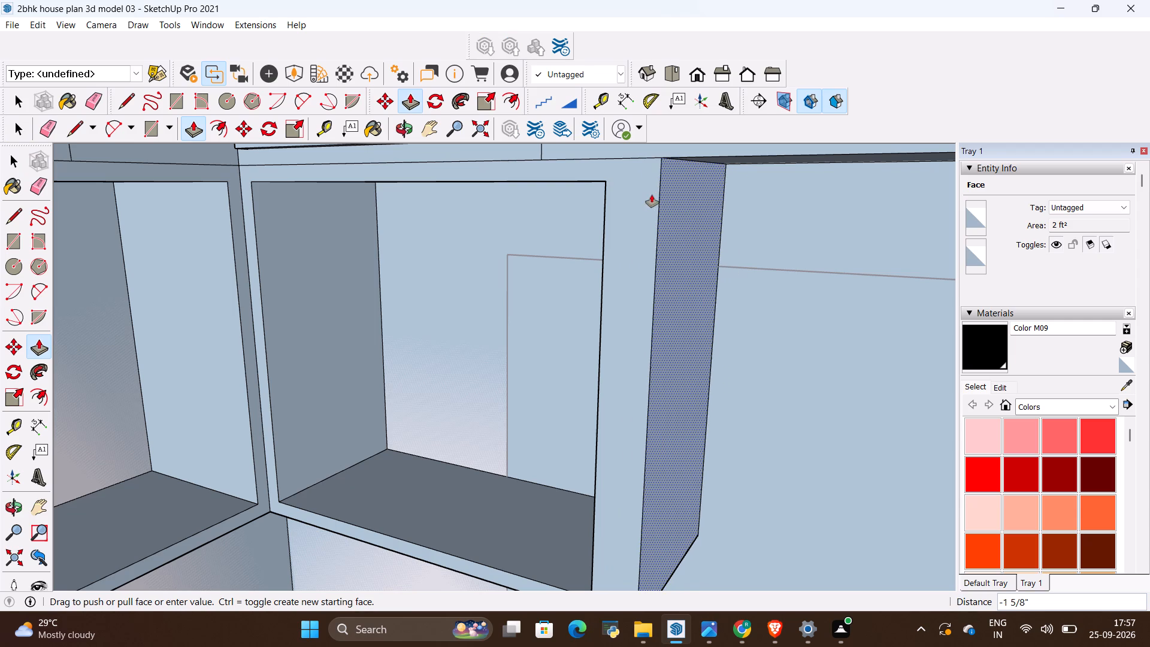
pyautogui.press('Escape')
pyautogui.scroll(4, 613, 213)
pyautogui.click(613, 214)
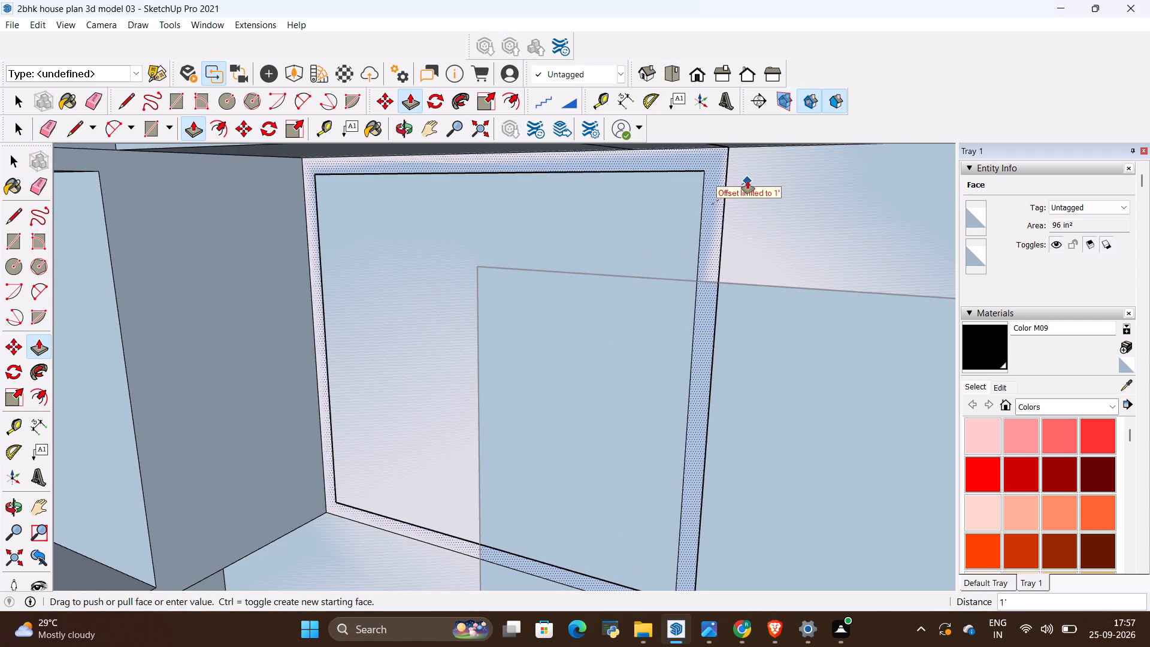
pyautogui.click(747, 181)
# Erase the removed shelf's leftover outline edges from the wall around the window.
pyautogui.scroll(-5, 597, 337)
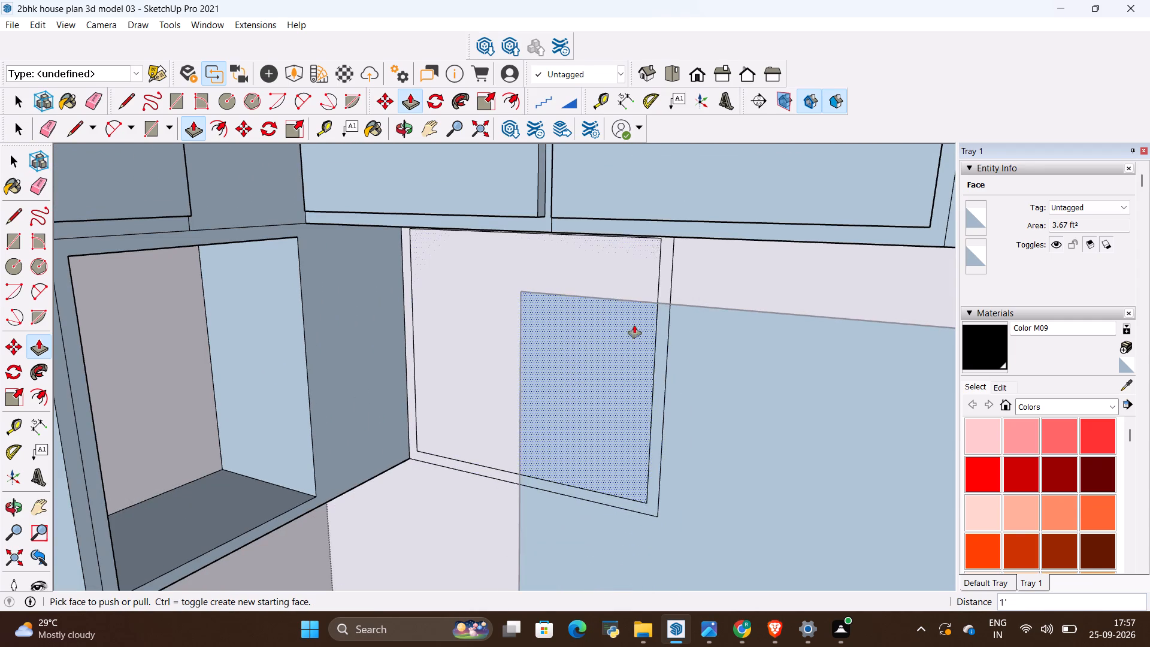
pyautogui.press('e')
pyautogui.moveTo(700, 284); pyautogui.dragTo(647, 283)
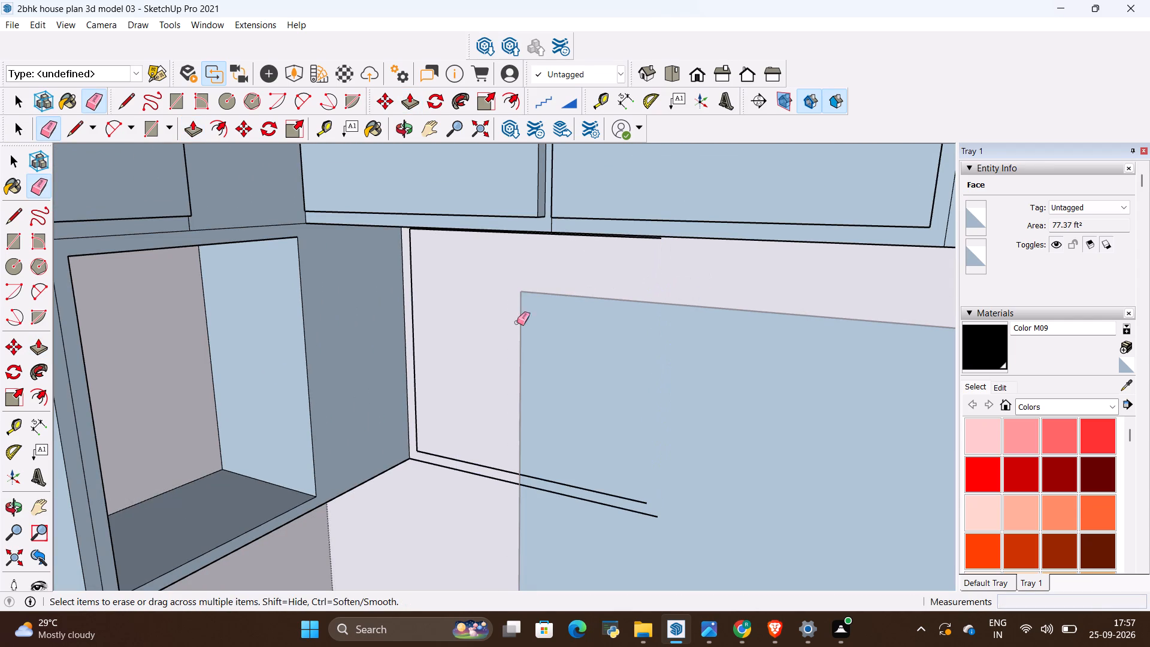
pyautogui.moveTo(477, 443); pyautogui.dragTo(477, 489)
pyautogui.scroll(7, 428, 418)
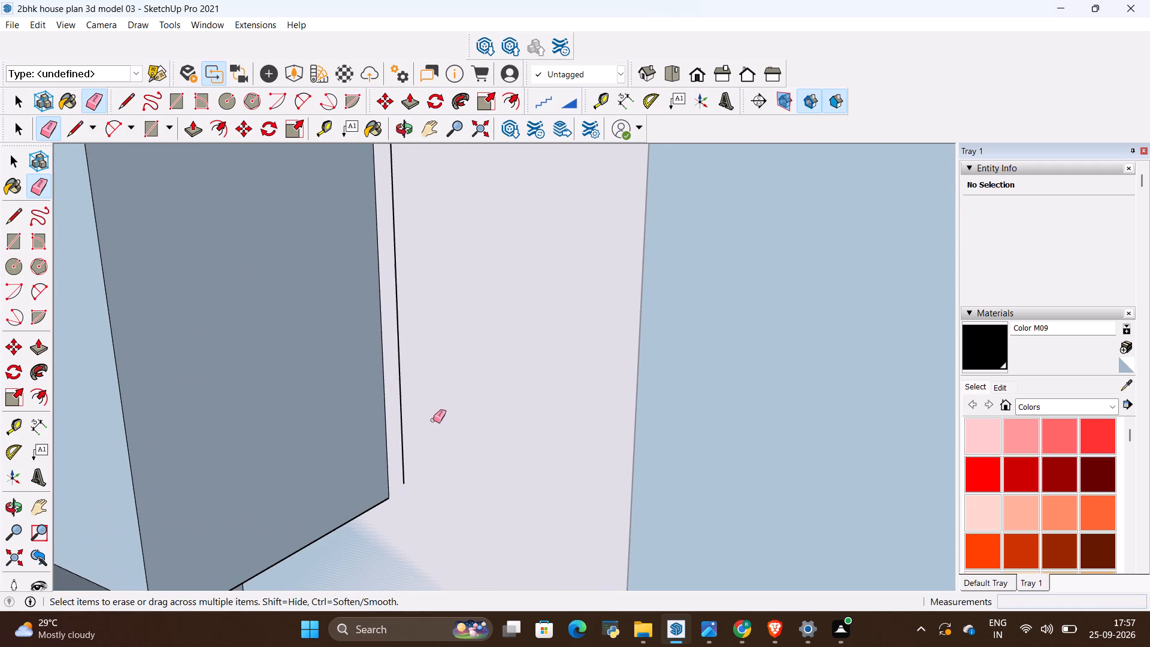
pyautogui.moveTo(422, 415); pyautogui.dragTo(400, 436)
pyautogui.scroll(-9, 430, 426)
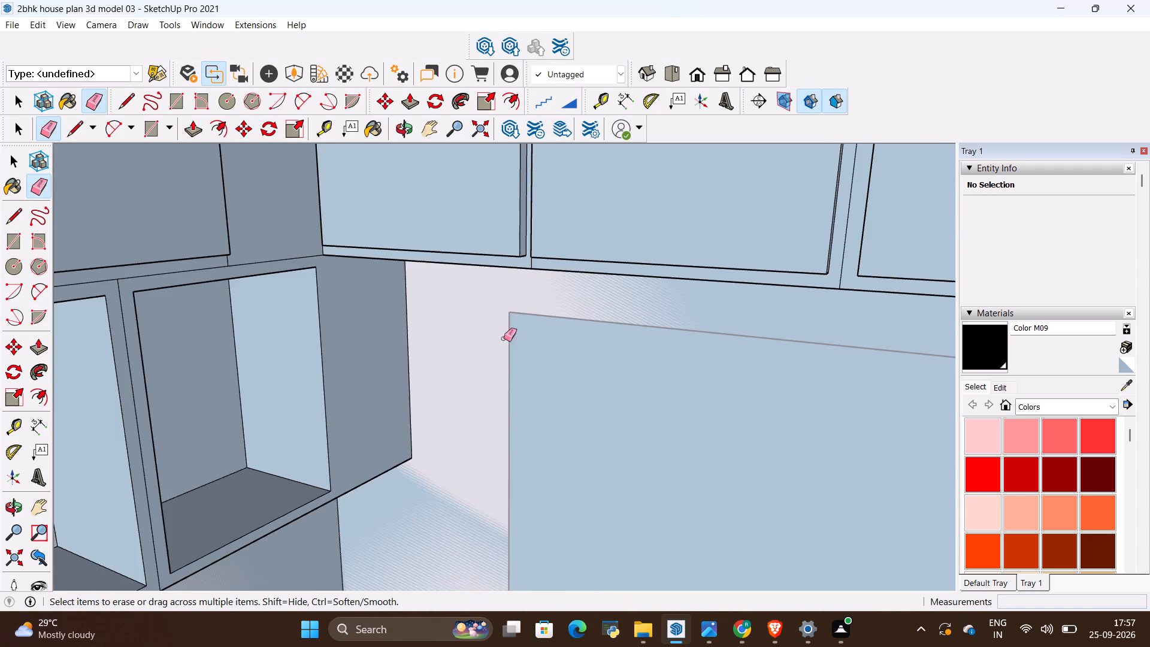
# Erase the leftover horizontal edge on the wall above the window, just below the upper cabinets.
pyautogui.scroll(15, 506, 304)
pyautogui.moveTo(519, 197); pyautogui.dragTo(522, 216)
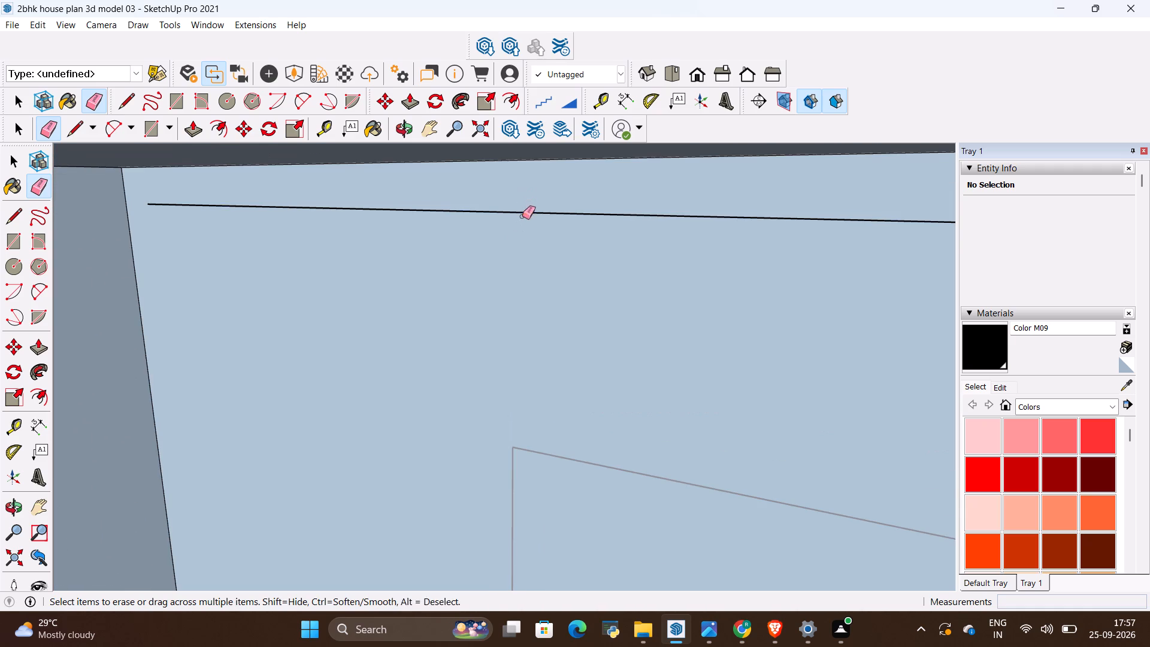
pyautogui.moveTo(522, 216); pyautogui.dragTo(523, 216)
pyautogui.scroll(-10, 480, 311)
pyautogui.scroll(-11, 479, 300)
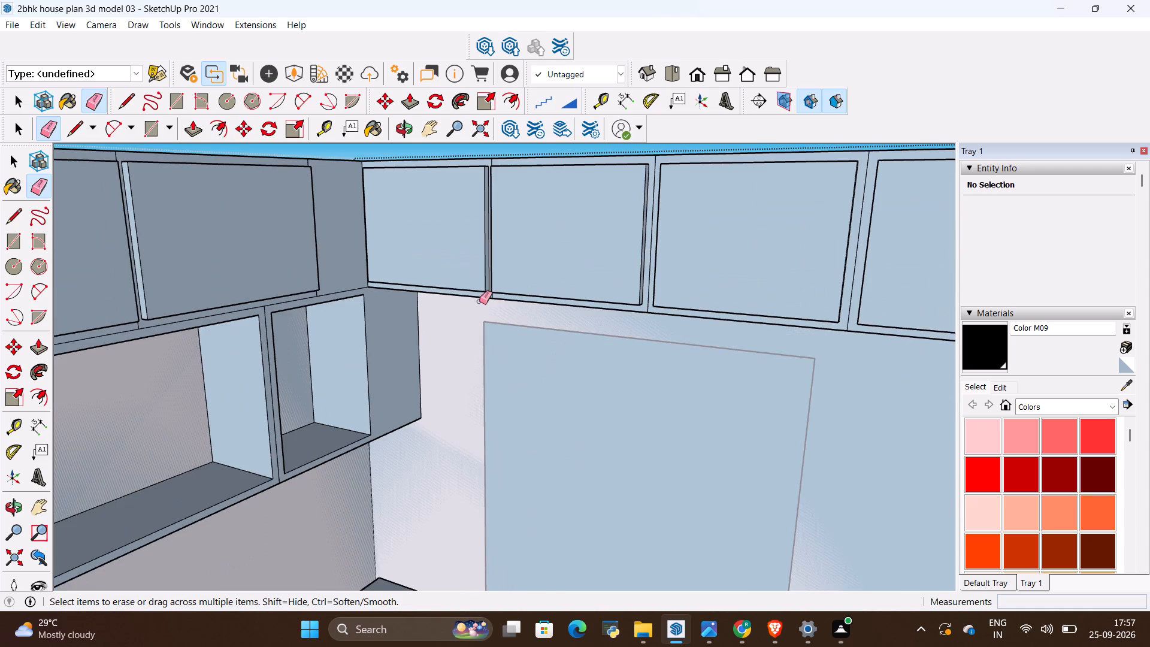
pyautogui.scroll(-5, 462, 427)
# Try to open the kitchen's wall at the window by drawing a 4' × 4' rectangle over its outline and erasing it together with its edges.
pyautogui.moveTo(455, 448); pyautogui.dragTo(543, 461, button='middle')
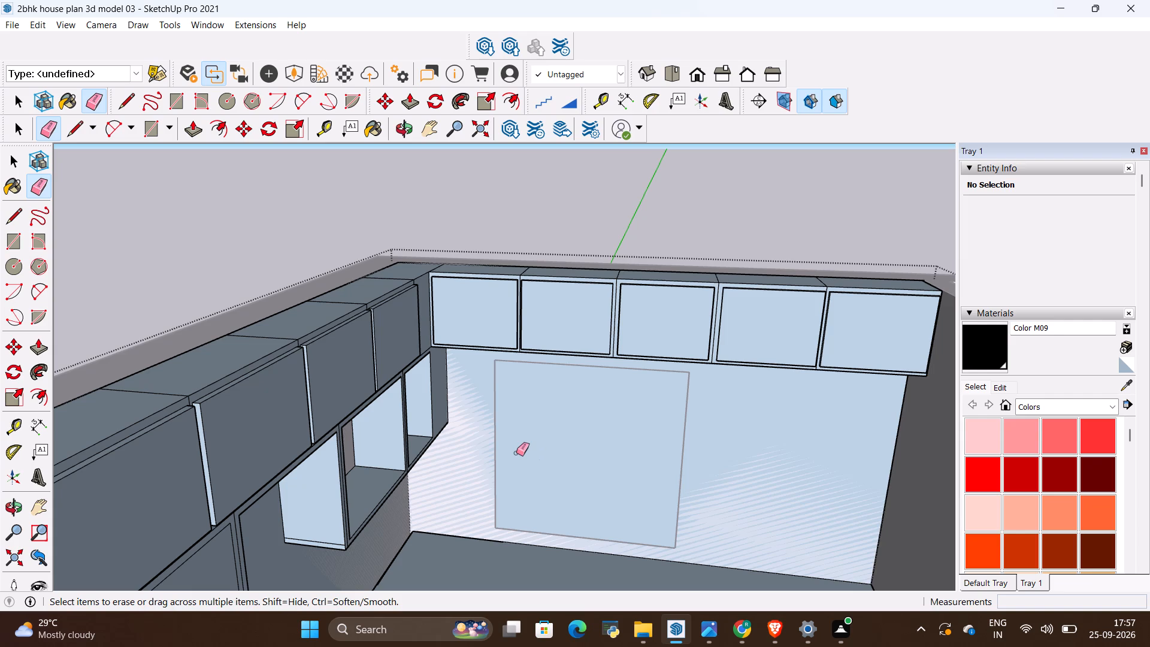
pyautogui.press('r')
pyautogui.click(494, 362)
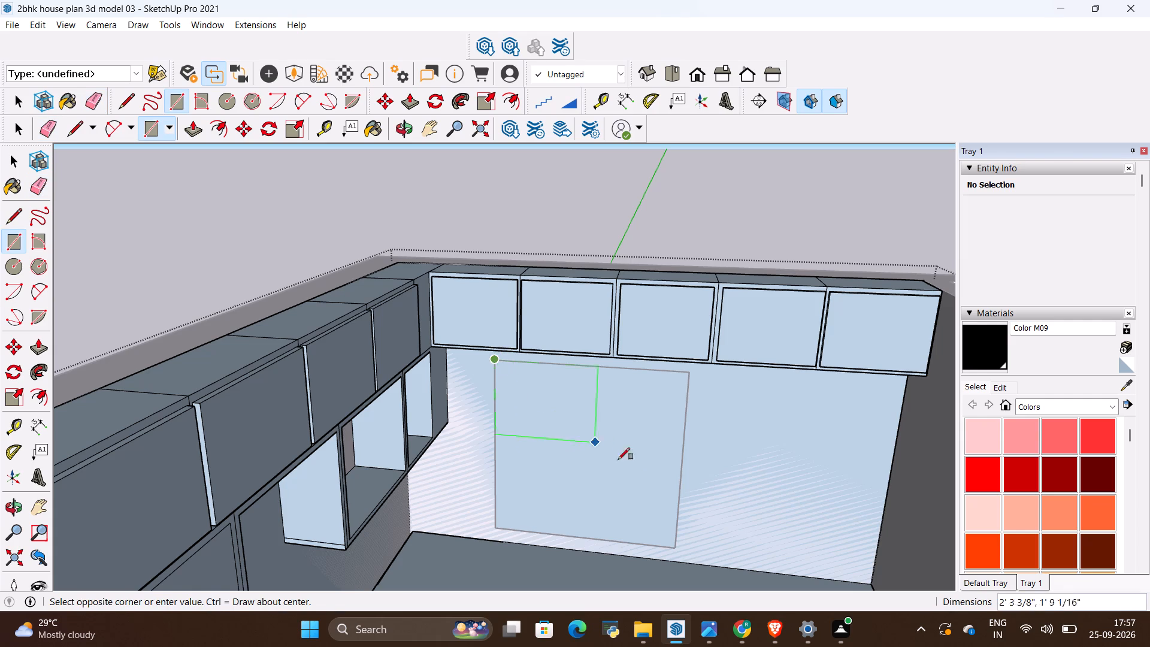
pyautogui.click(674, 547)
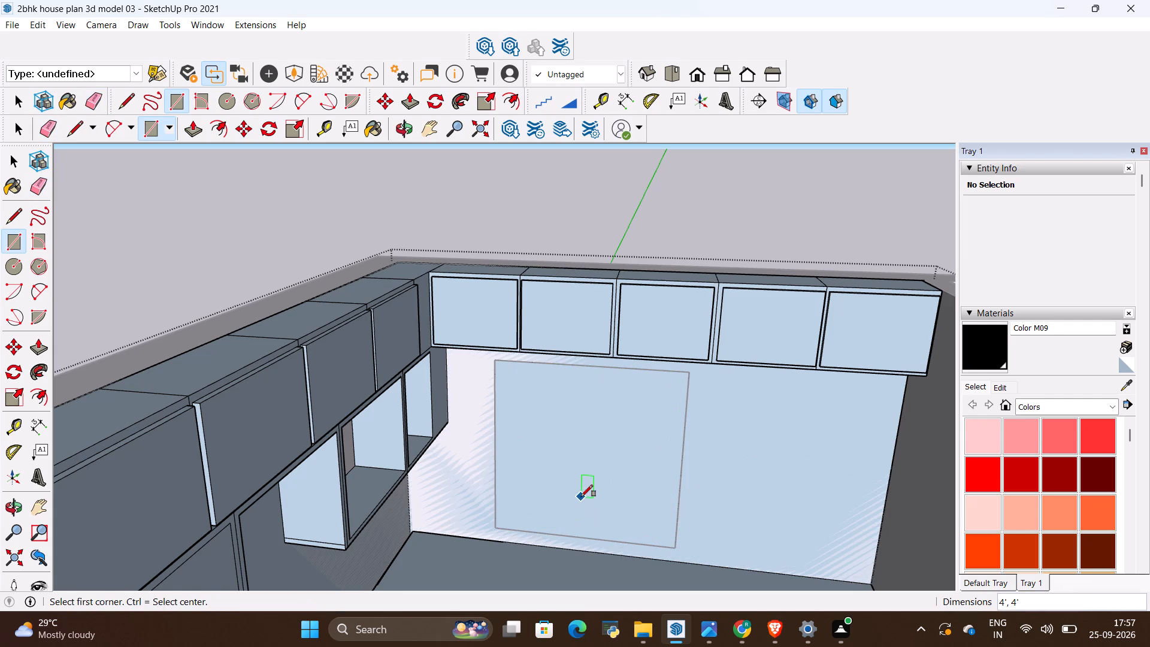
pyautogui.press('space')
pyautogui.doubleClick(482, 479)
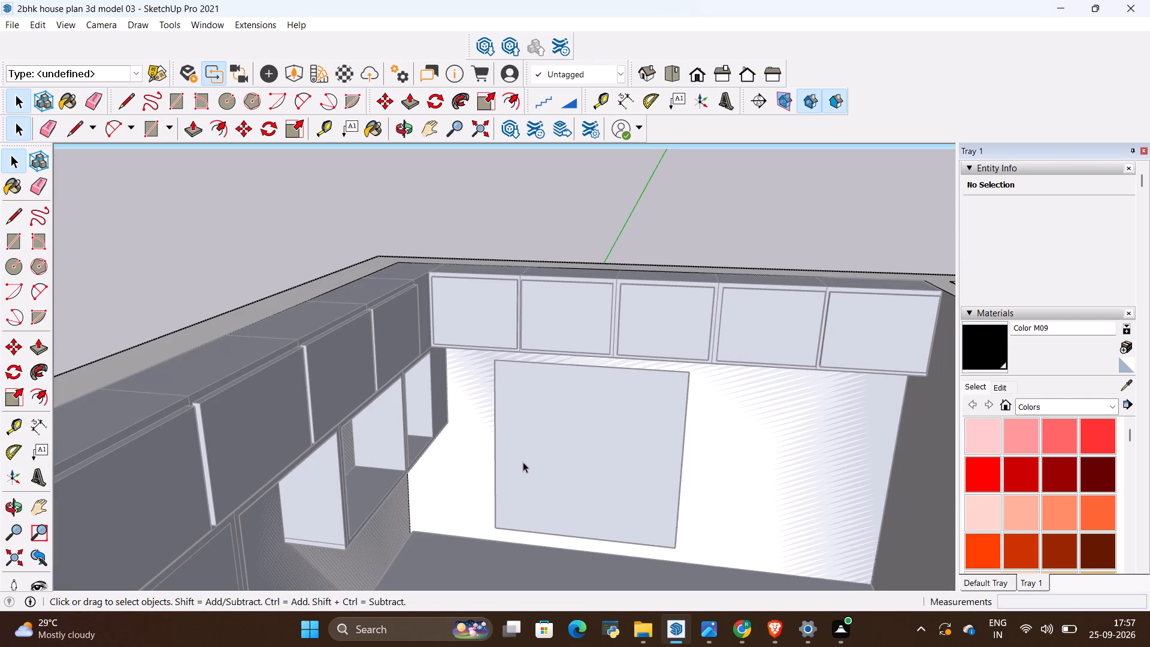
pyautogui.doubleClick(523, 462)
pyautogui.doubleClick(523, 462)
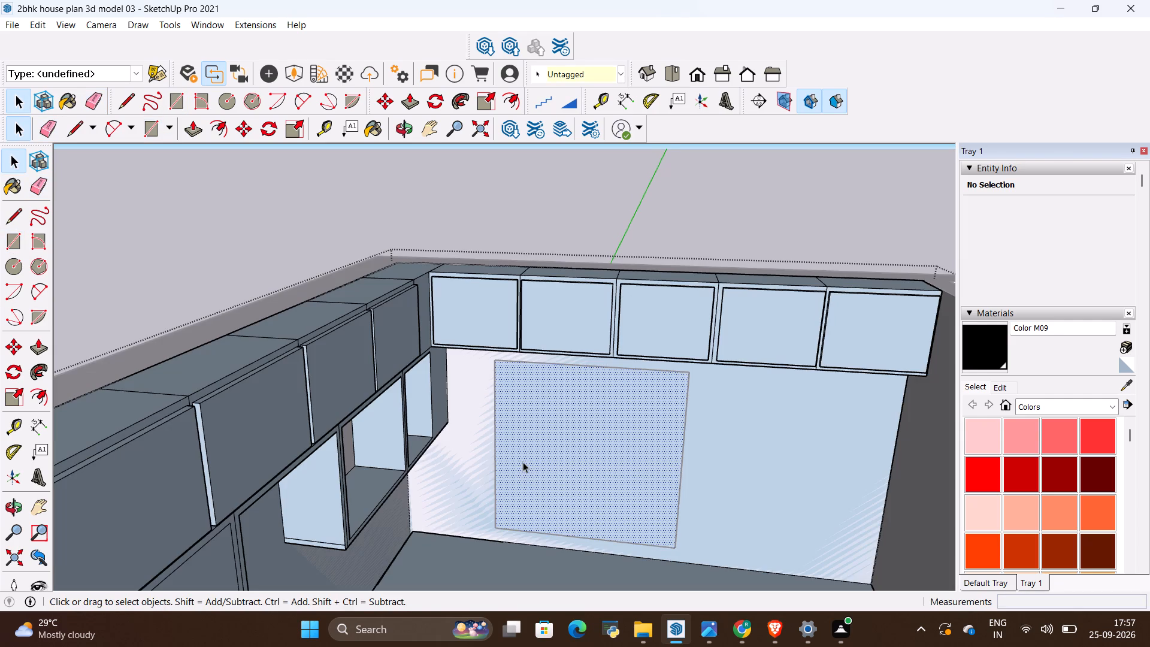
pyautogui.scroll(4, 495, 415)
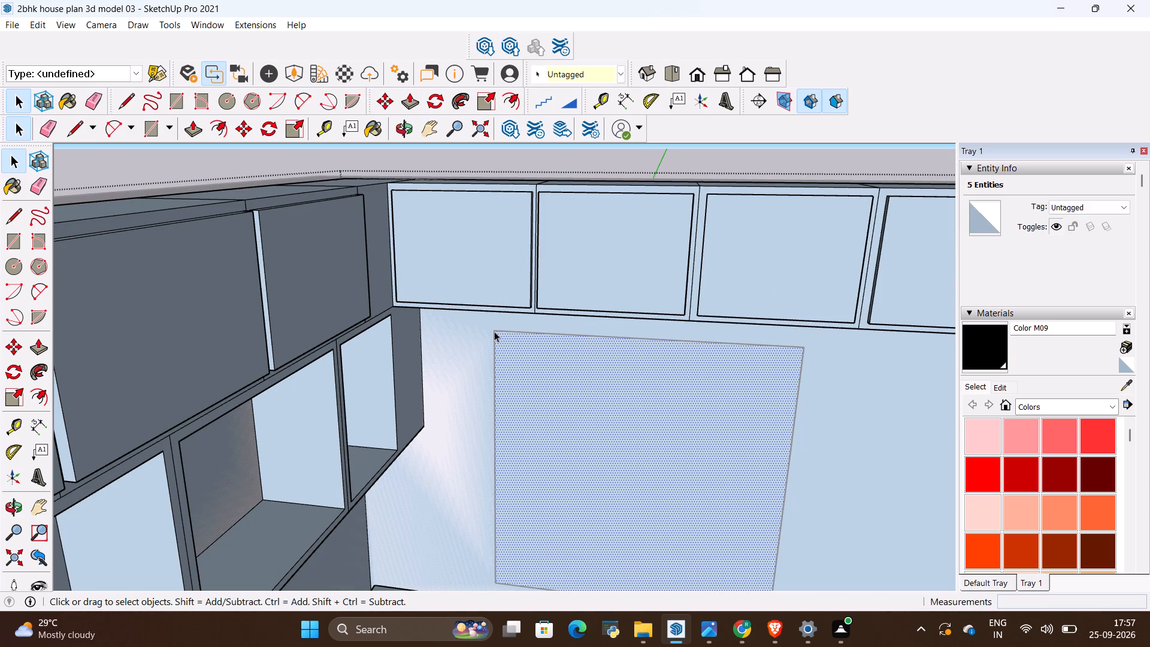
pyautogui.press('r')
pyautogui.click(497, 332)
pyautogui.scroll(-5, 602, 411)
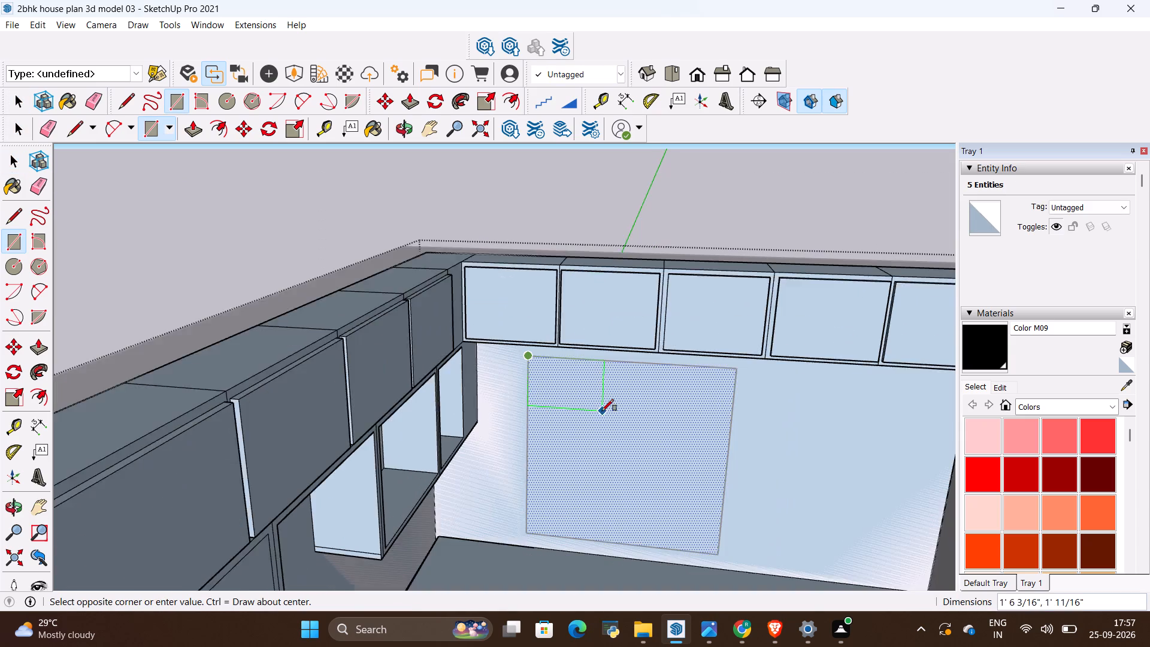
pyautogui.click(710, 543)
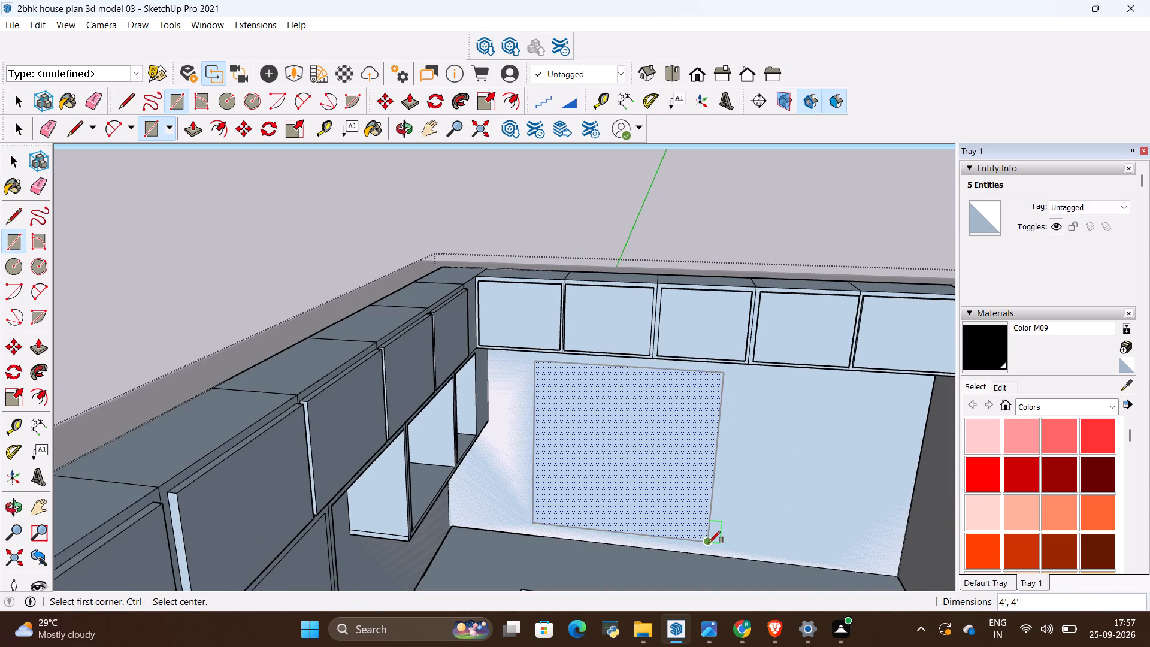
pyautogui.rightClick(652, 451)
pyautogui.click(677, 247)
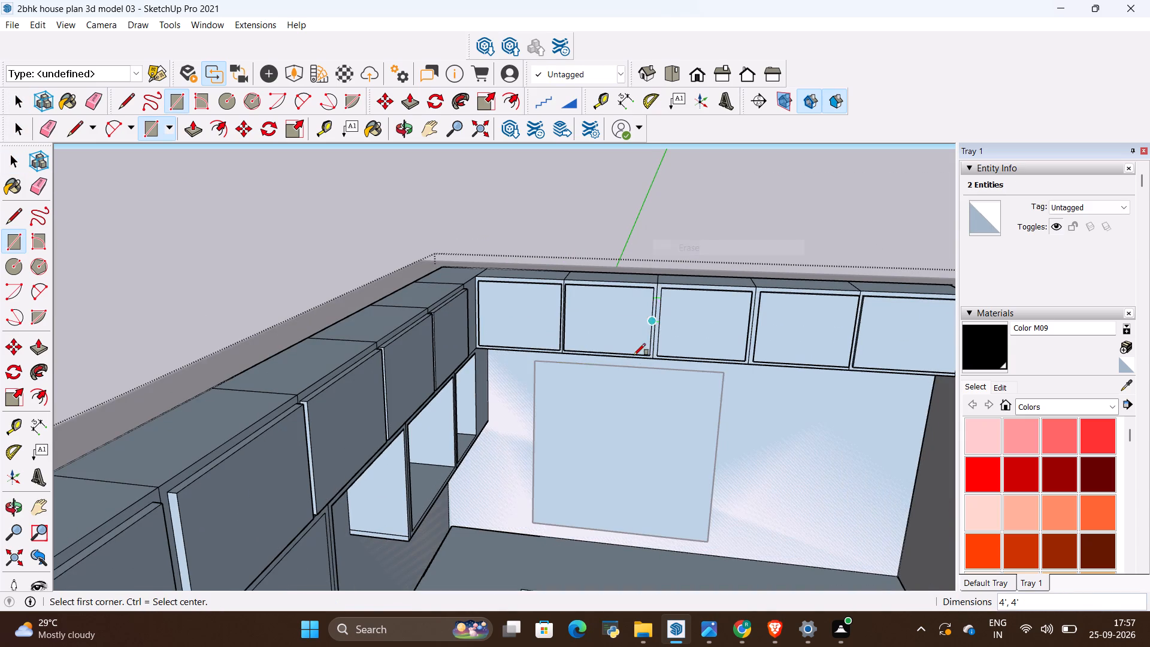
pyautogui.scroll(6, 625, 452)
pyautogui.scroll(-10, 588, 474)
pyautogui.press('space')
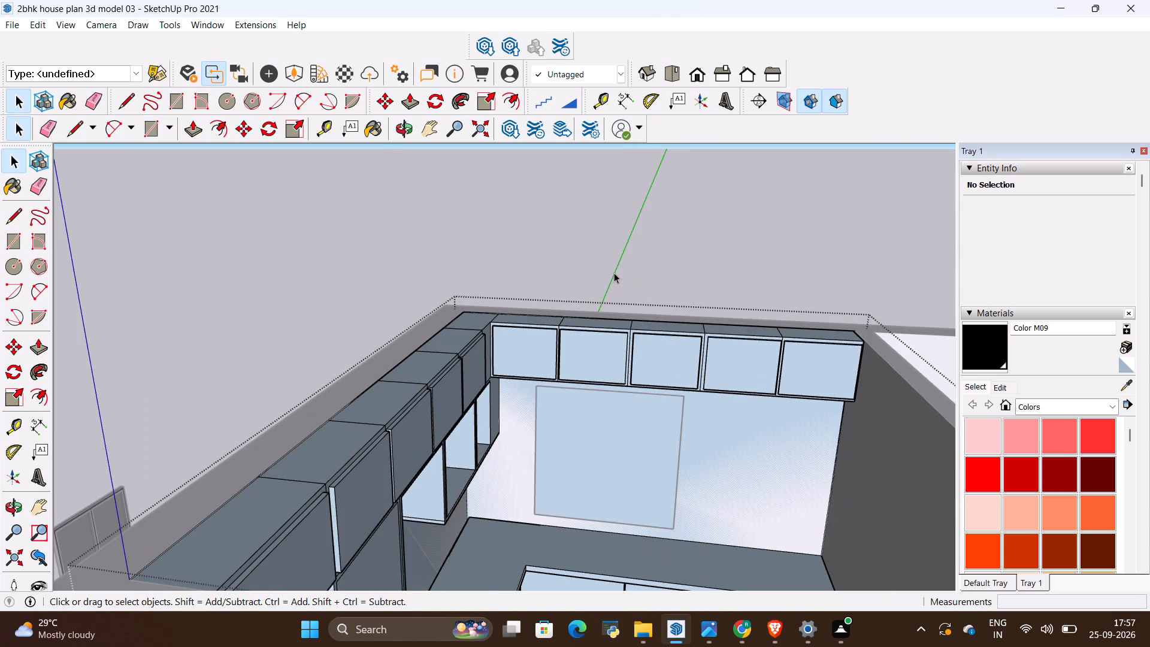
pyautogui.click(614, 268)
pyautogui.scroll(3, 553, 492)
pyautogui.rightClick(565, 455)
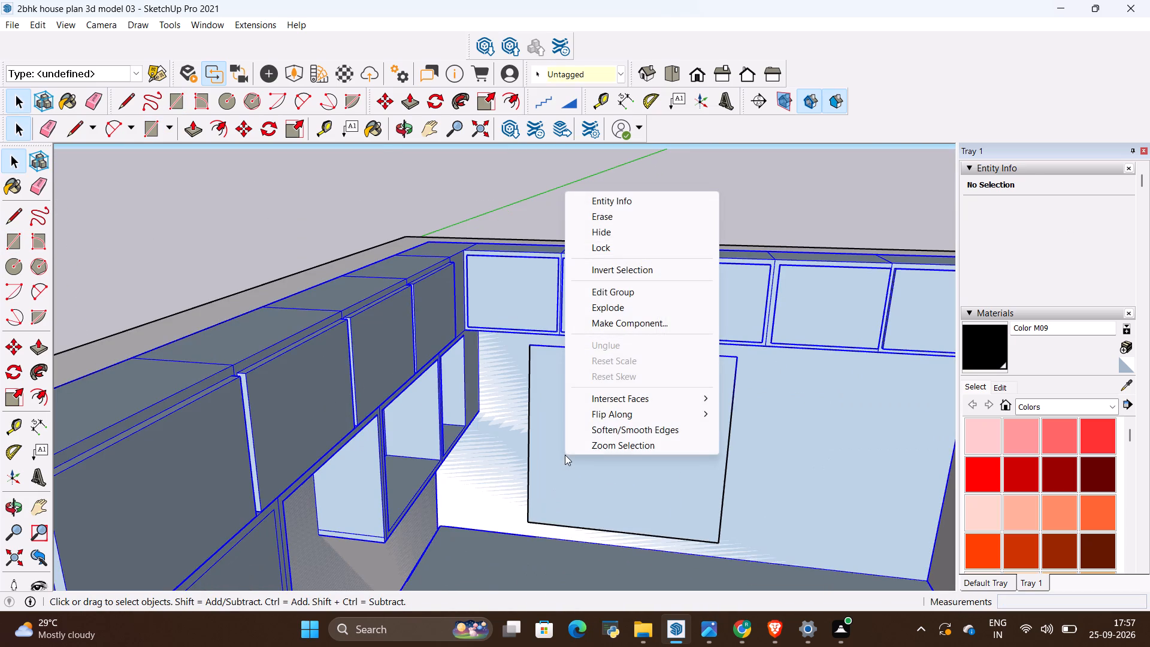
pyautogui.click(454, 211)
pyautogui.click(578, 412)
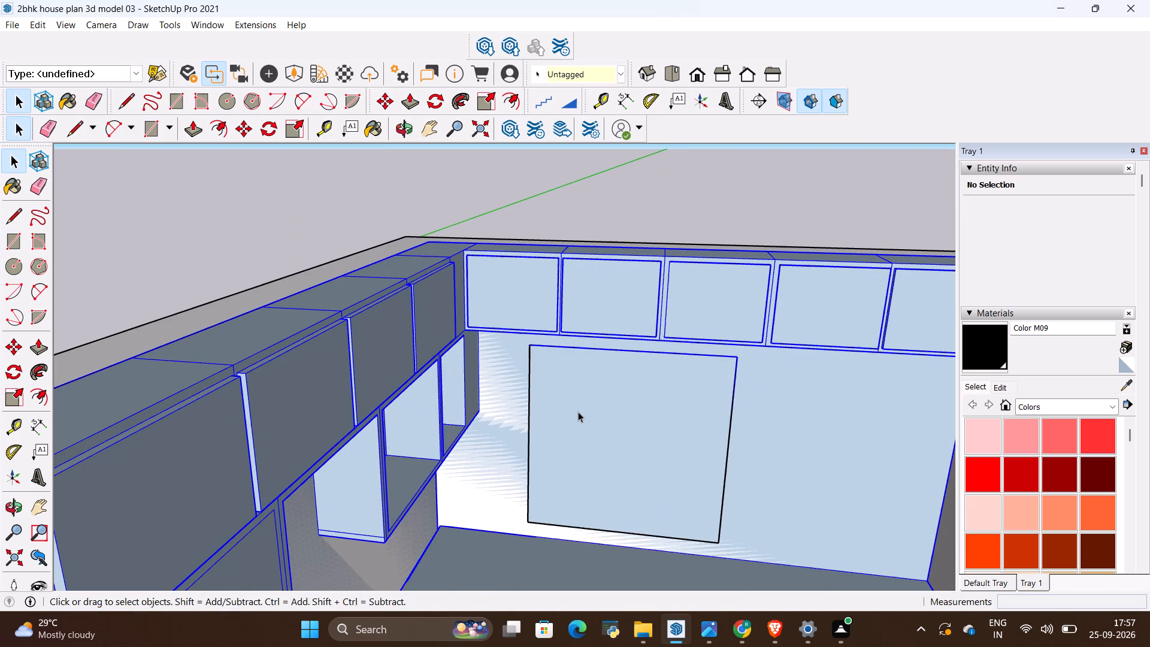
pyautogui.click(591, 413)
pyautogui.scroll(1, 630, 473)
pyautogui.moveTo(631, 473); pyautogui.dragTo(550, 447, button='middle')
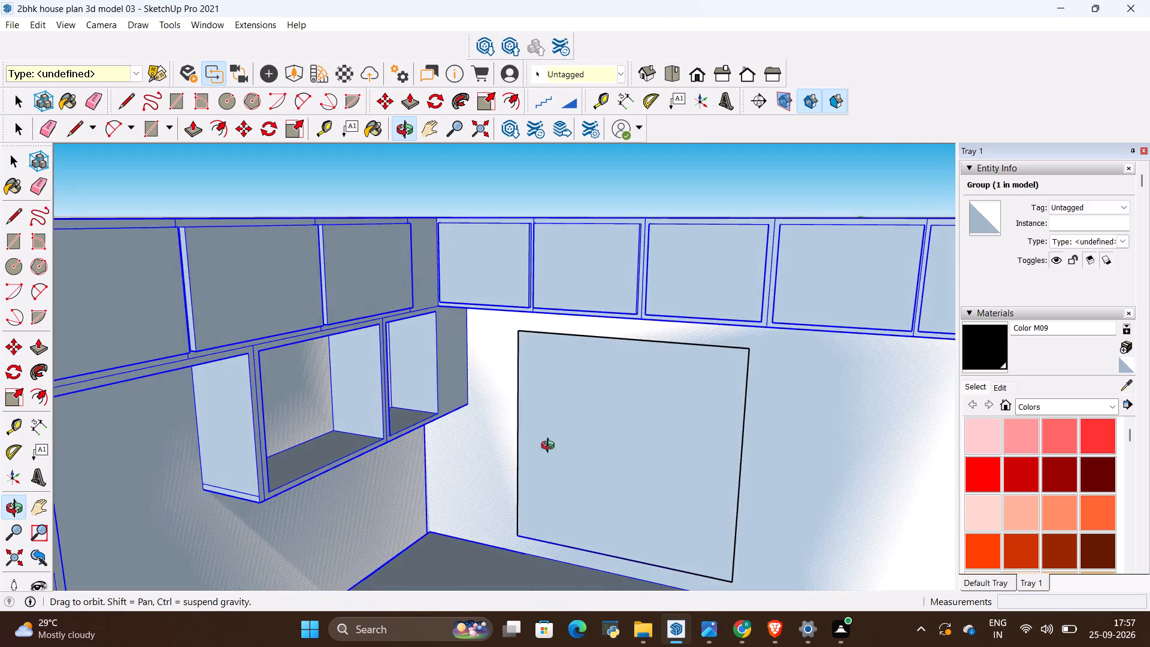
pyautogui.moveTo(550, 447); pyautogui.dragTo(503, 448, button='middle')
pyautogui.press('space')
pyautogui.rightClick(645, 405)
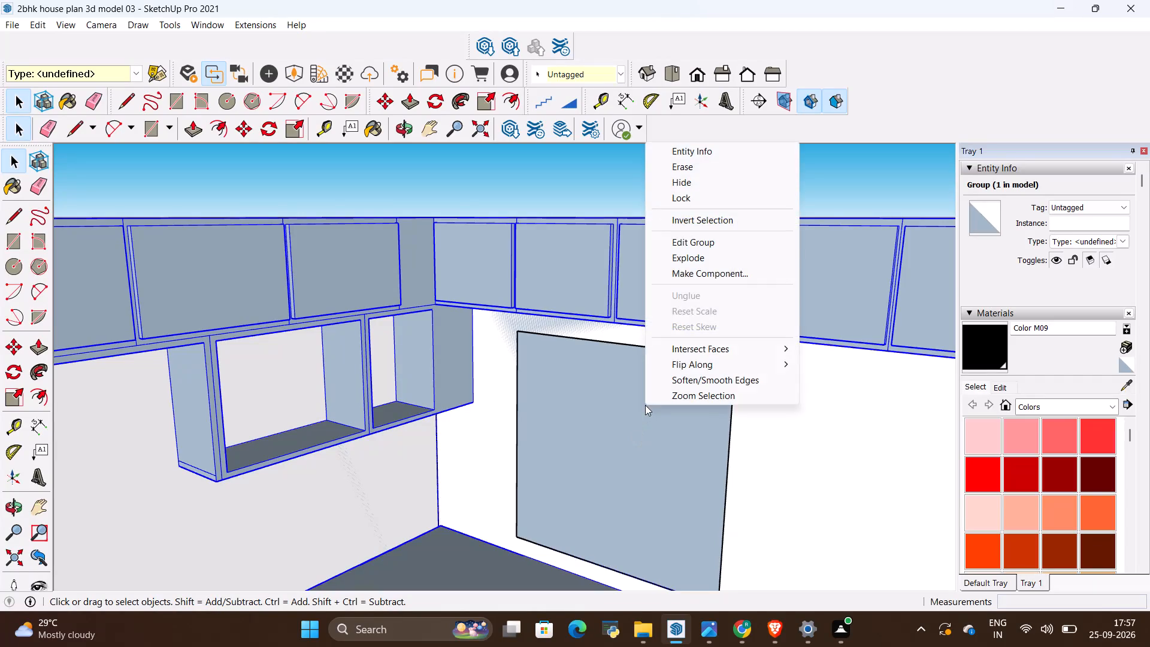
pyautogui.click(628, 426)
# Inside the kitchen group, draw a 4' × 4' rectangle over the window outline on the wall and erase its face to cut the opening.
pyautogui.doubleClick(628, 426)
pyautogui.click(628, 426)
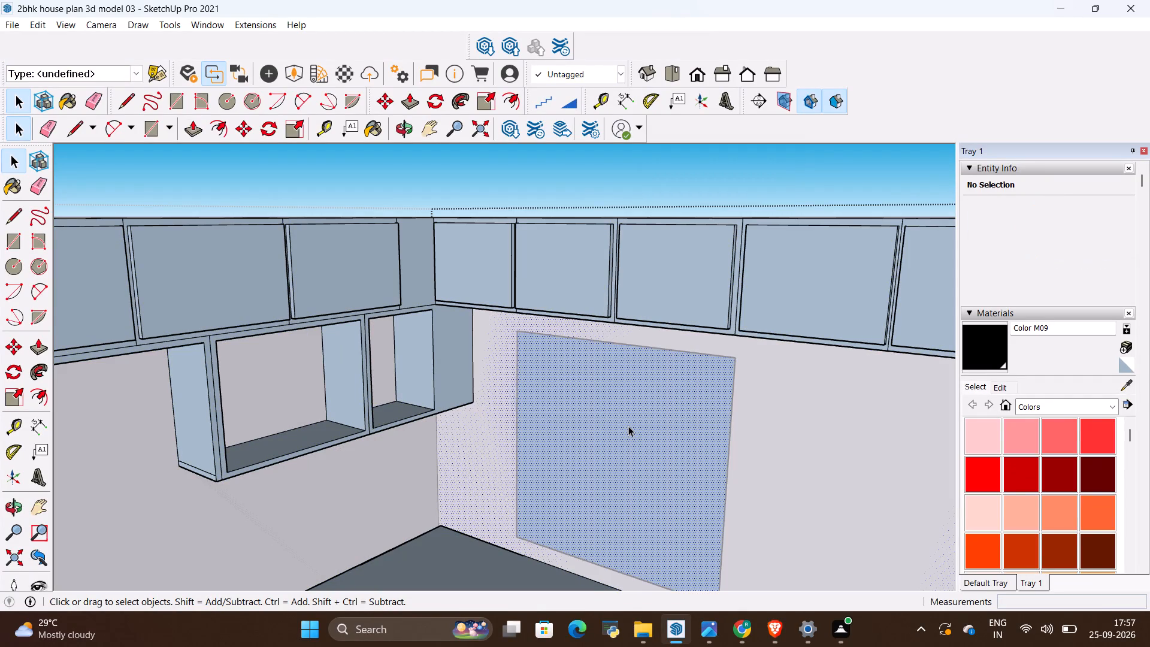
pyautogui.rightClick(628, 426)
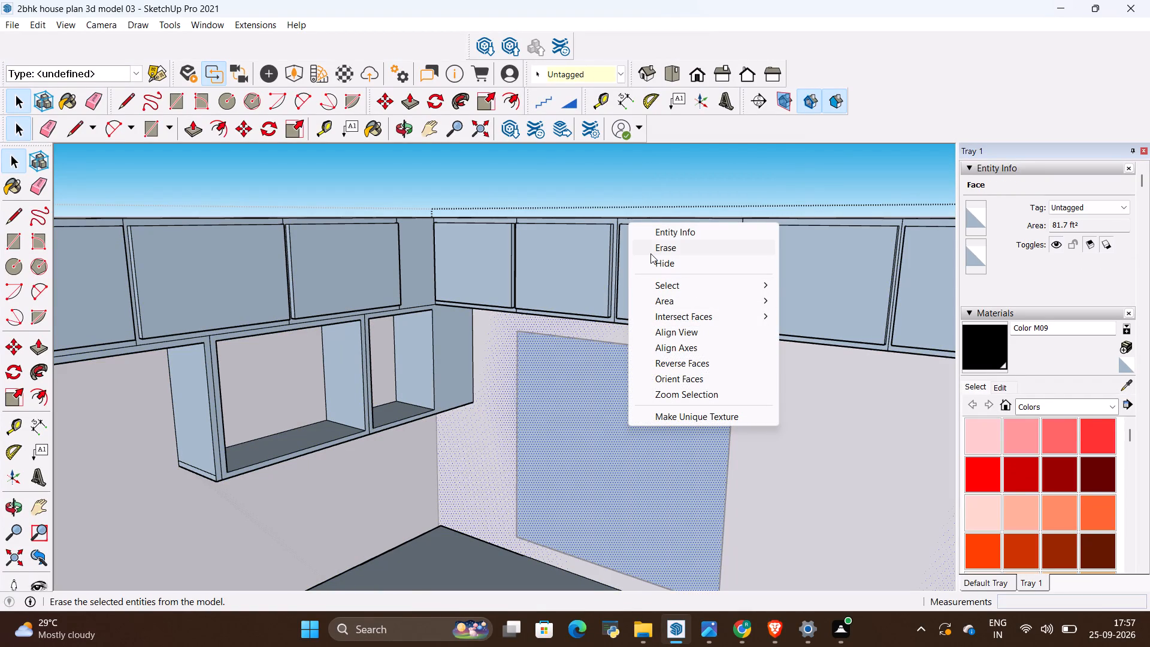
pyautogui.click(586, 391)
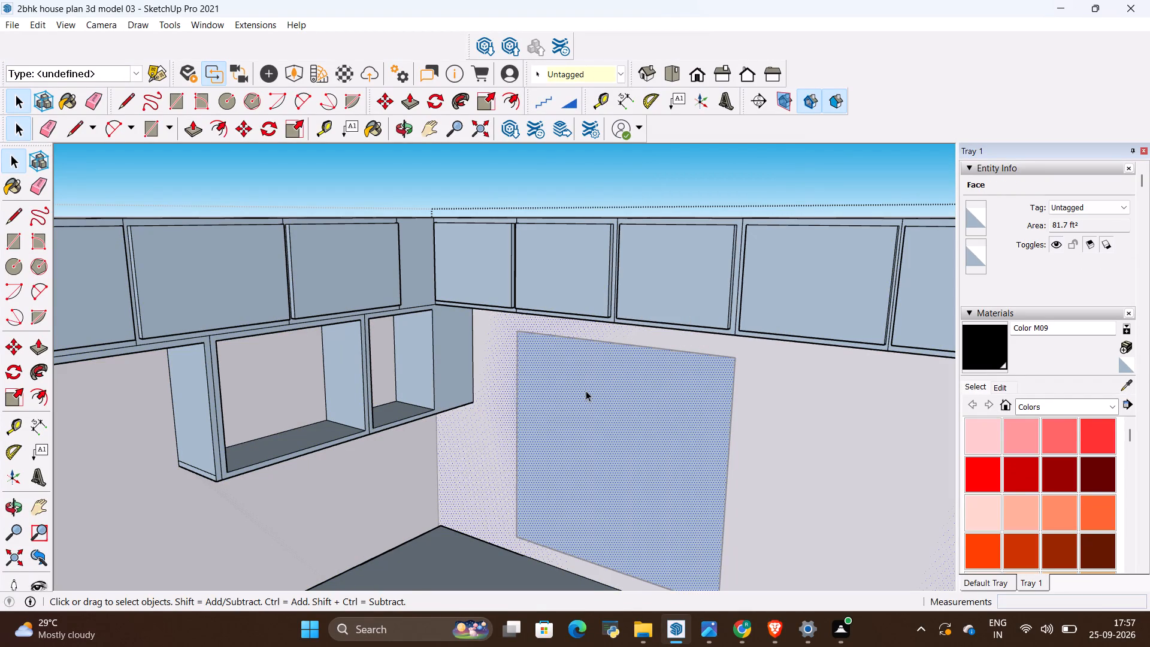
pyautogui.press('r')
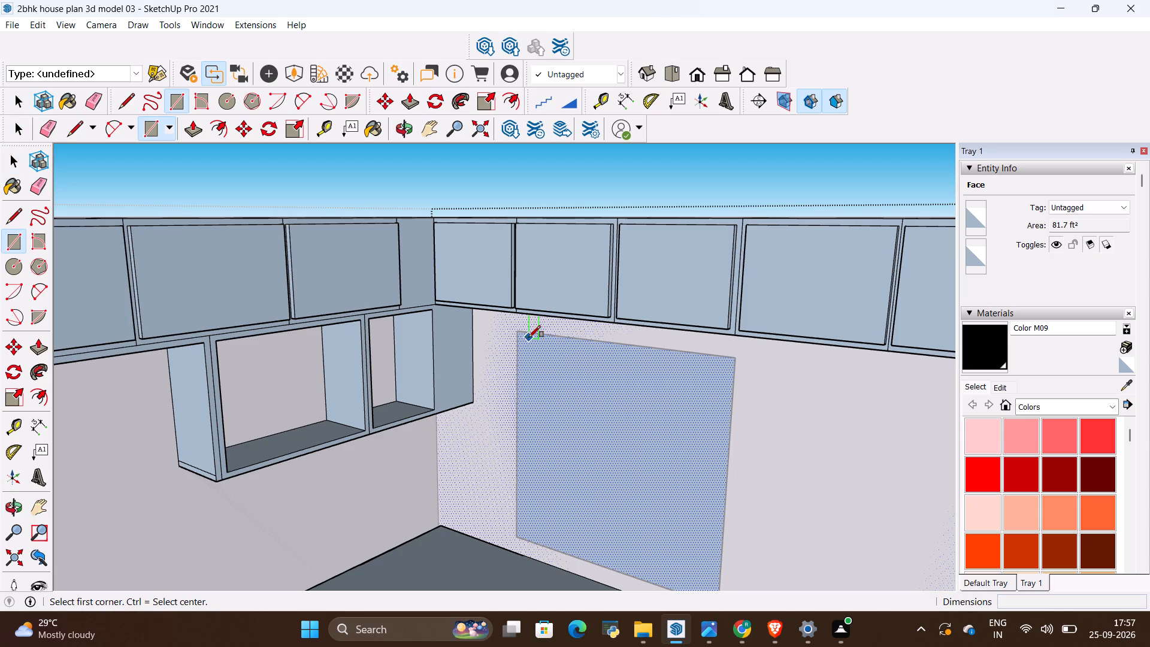
pyautogui.click(514, 335)
pyautogui.scroll(-3, 652, 505)
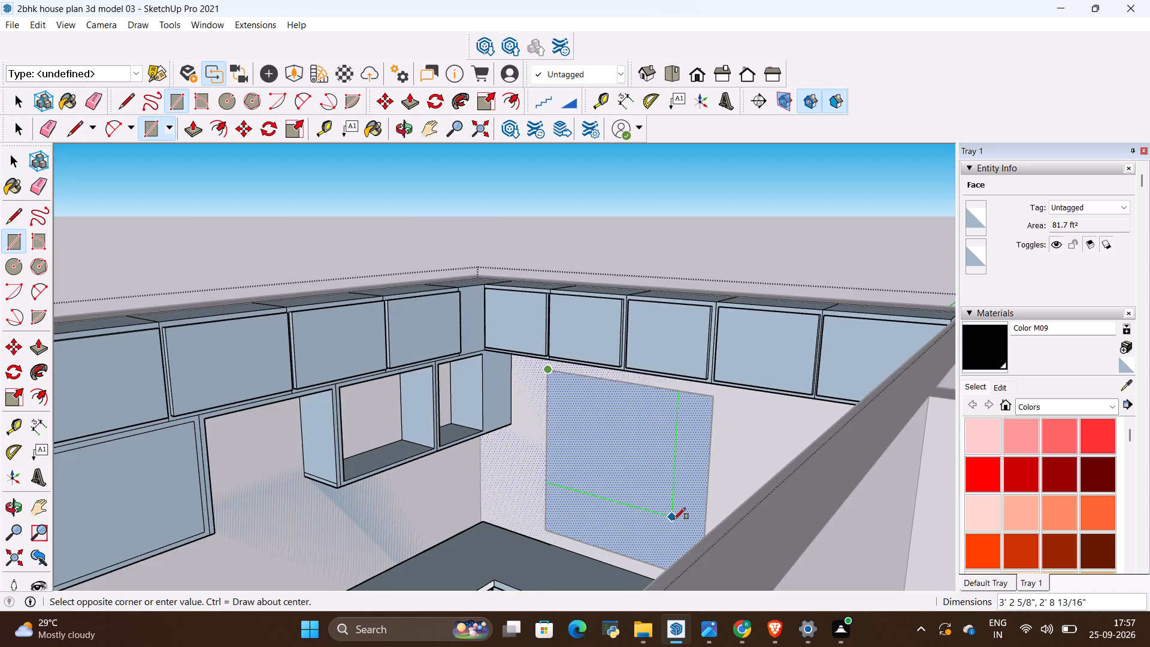
pyautogui.moveTo(586, 537); pyautogui.dragTo(625, 558, button='middle')
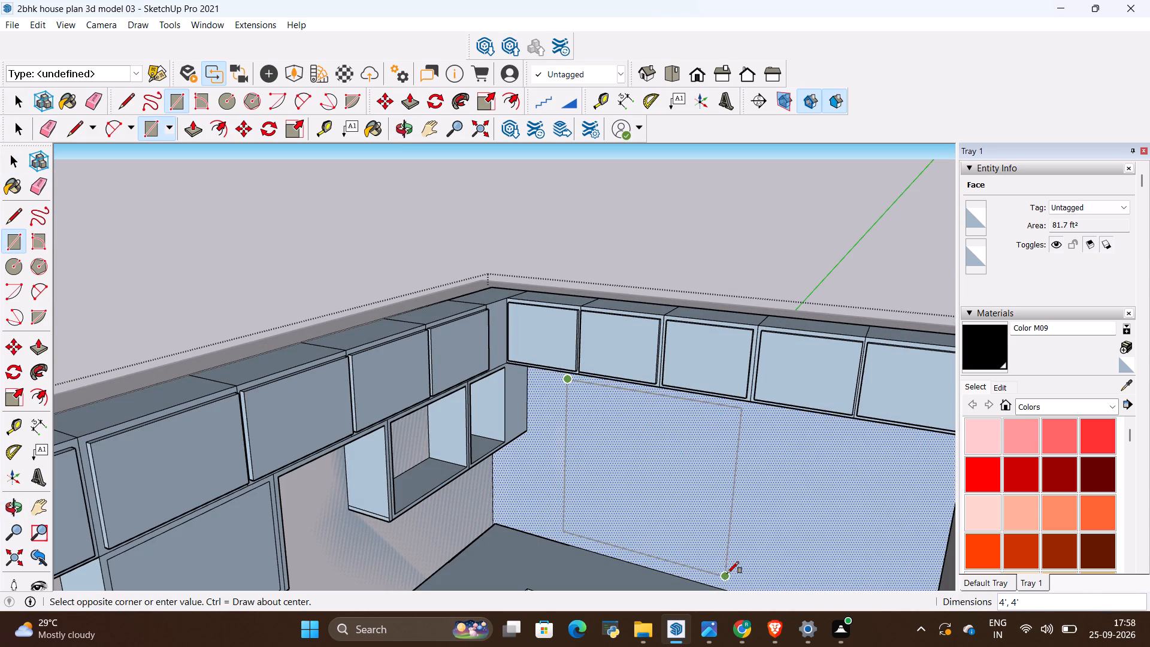
pyautogui.click(727, 573)
pyautogui.rightClick(674, 484)
pyautogui.click(707, 304)
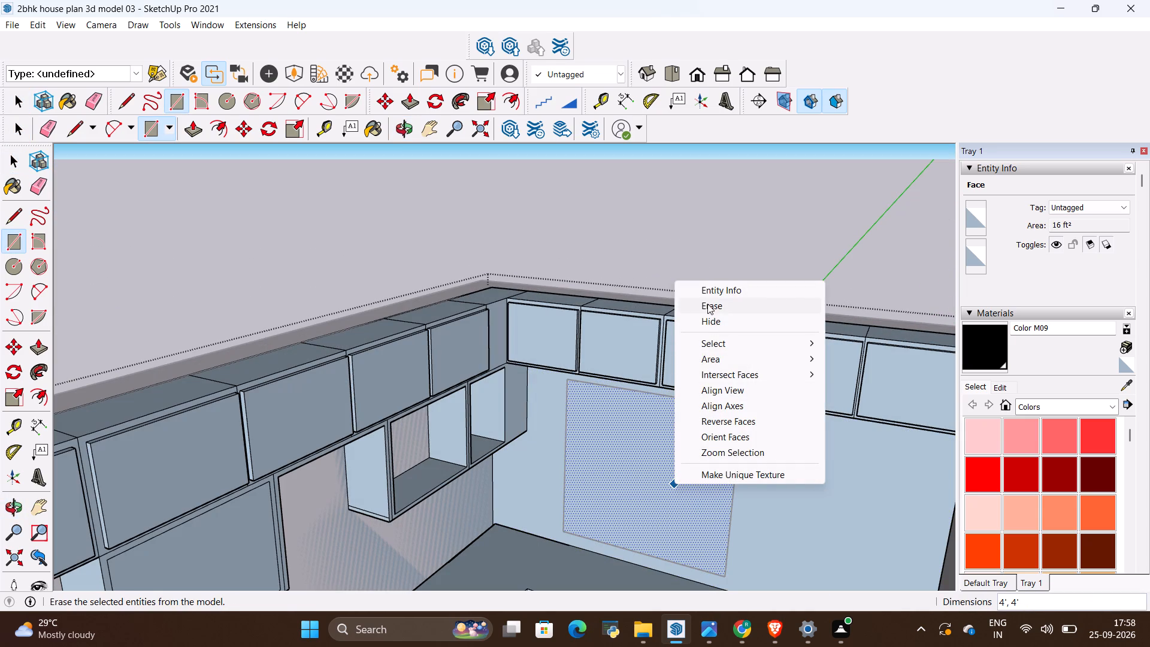
pyautogui.press('space')
pyautogui.click(622, 247)
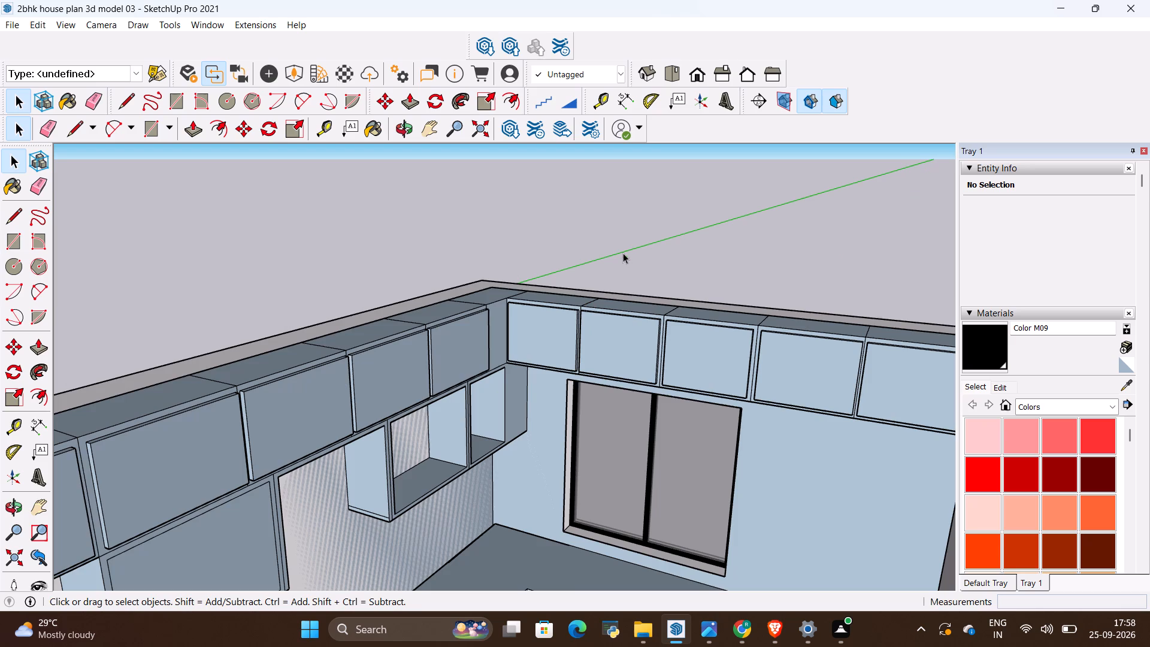
# Examine the fitted kitchen and its window opening within the house from above and from several sides.
pyautogui.scroll(-5, 566, 444)
pyautogui.moveTo(649, 516); pyautogui.dragTo(531, 537, button='middle')
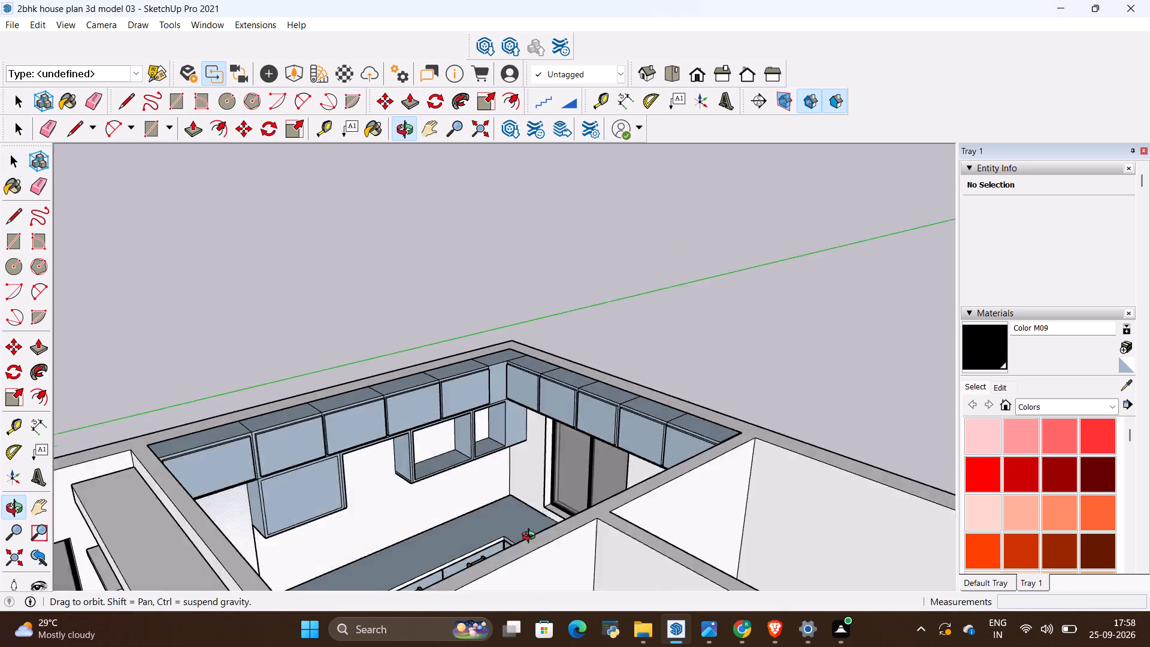
pyautogui.moveTo(531, 537); pyautogui.dragTo(397, 554, button='middle')
pyautogui.scroll(-15, 889, 407)
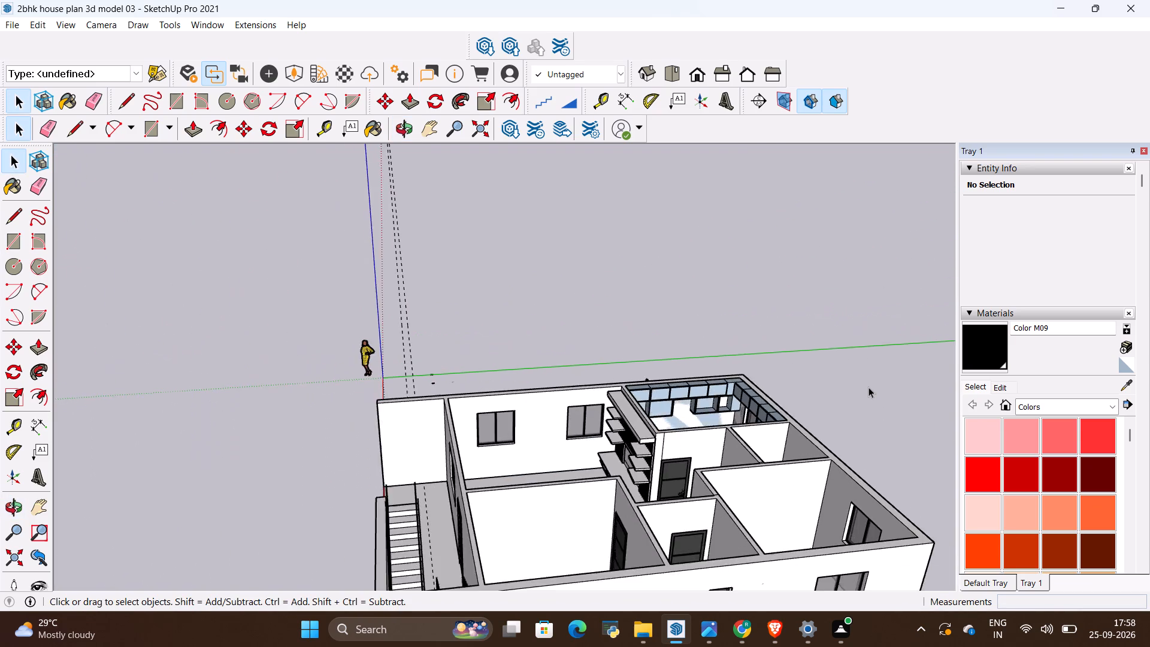
pyautogui.scroll(-5, 868, 387)
pyautogui.scroll(8, 839, 448)
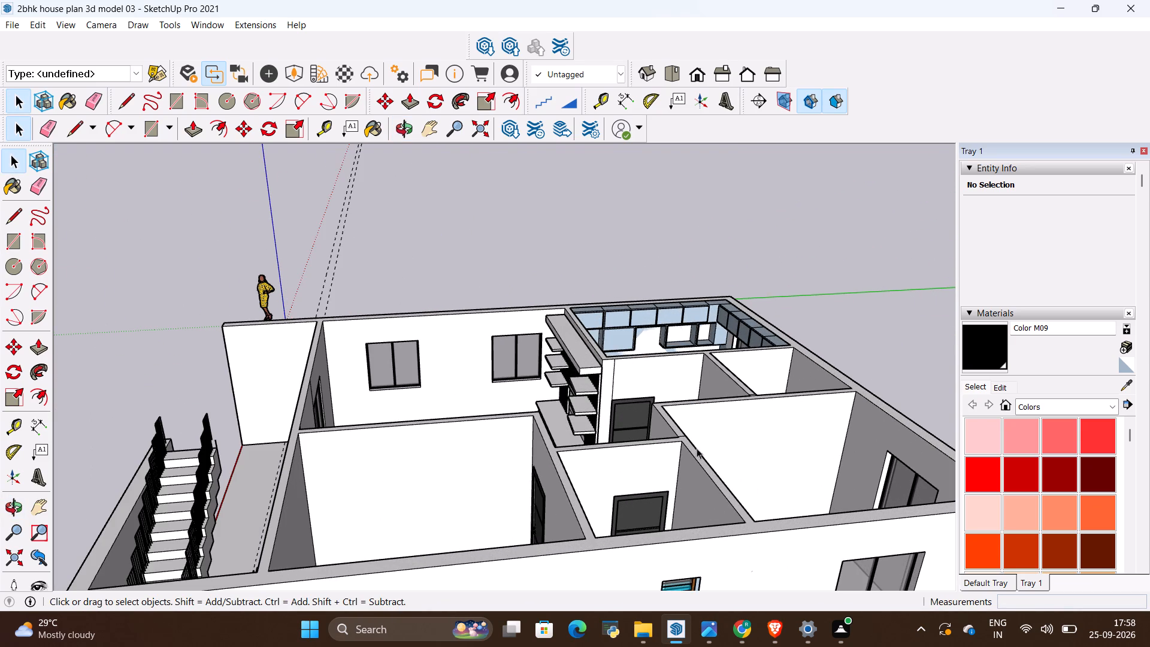
pyautogui.scroll(1, 673, 428)
pyautogui.moveTo(673, 428); pyautogui.dragTo(718, 545, button='middle')
pyautogui.moveTo(630, 433); pyautogui.dragTo(701, 540, button='middle')
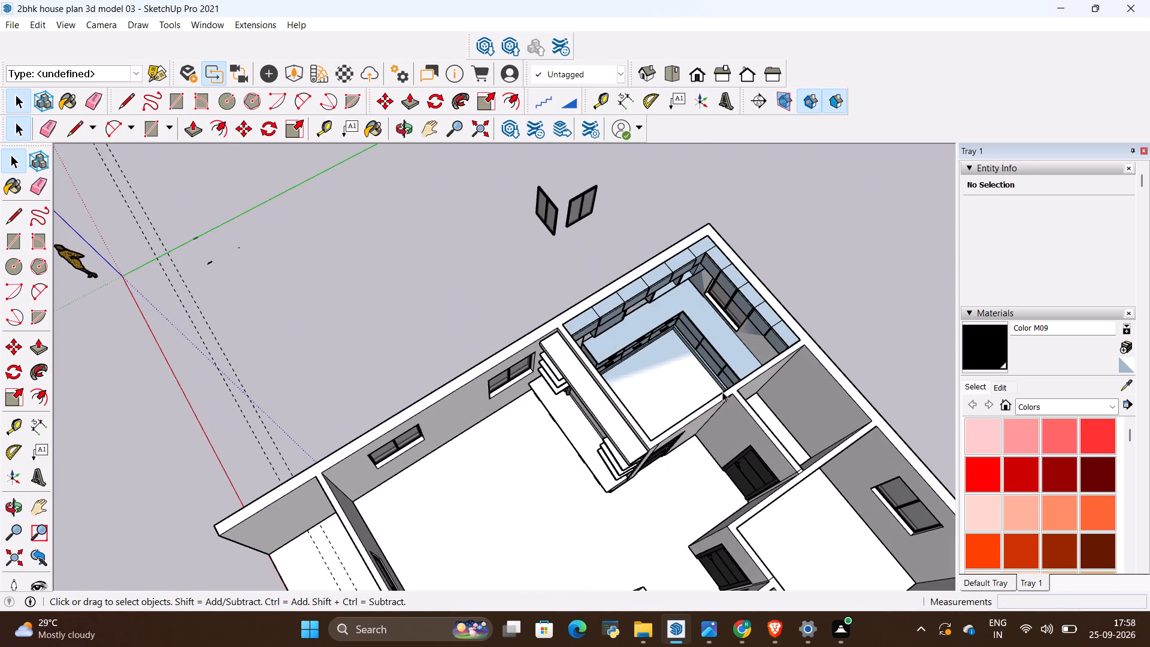
pyautogui.scroll(9, 673, 334)
pyautogui.scroll(-10, 579, 370)
pyautogui.moveTo(557, 447); pyautogui.dragTo(613, 315, button='middle')
pyautogui.scroll(-2, 626, 280)
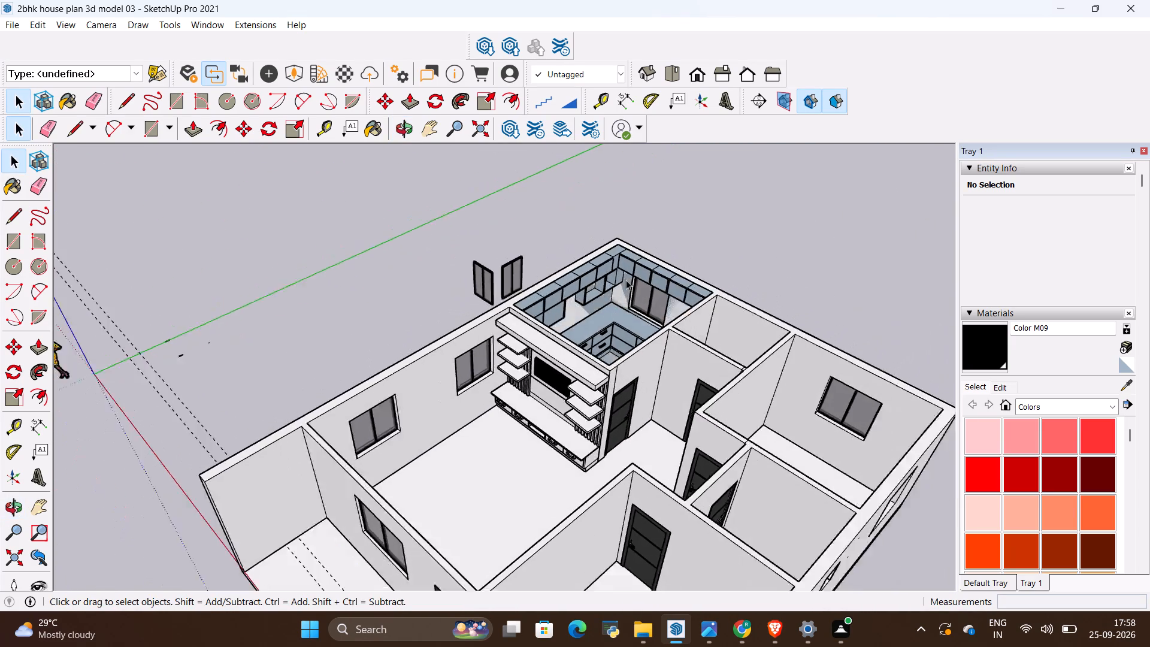
pyautogui.scroll(-3, 626, 280)
pyautogui.scroll(9, 635, 278)
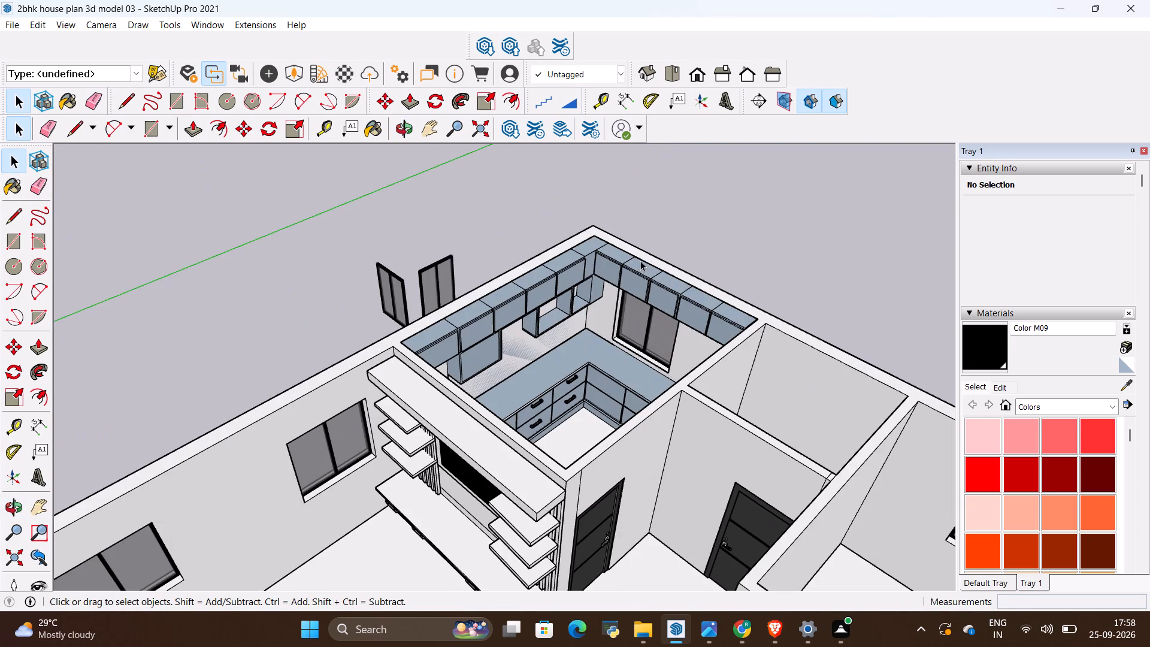
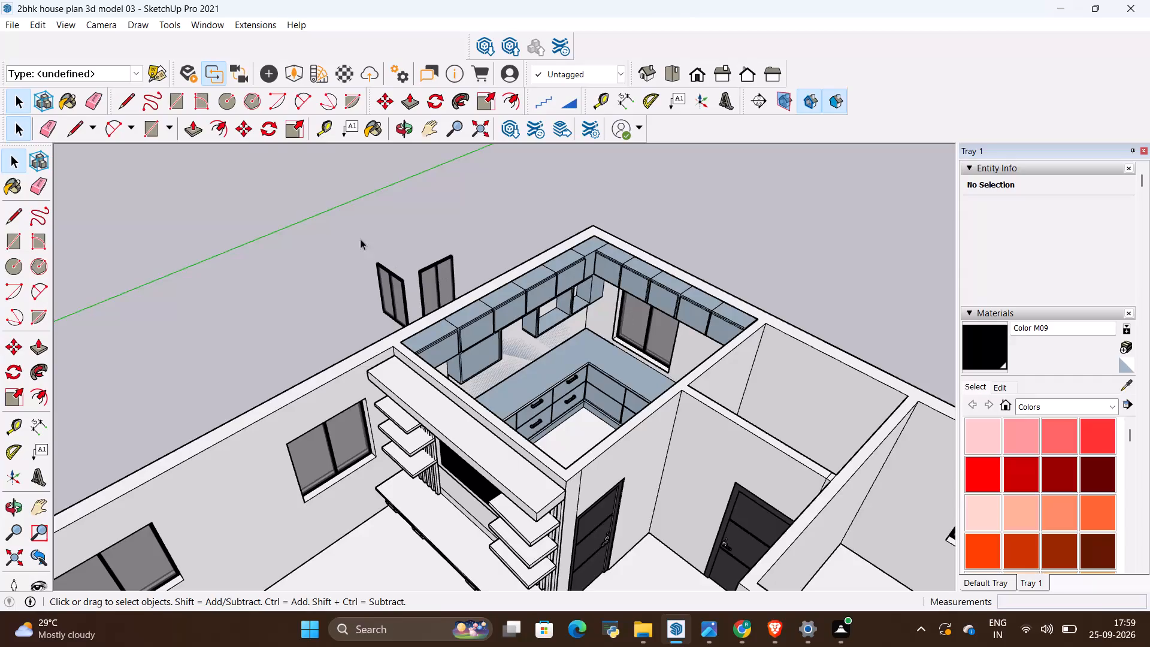
# Examine the roofless house model from several angles, focusing on the kitchen and living room layout.
pyautogui.scroll(-5, 327, 204)
pyautogui.scroll(-4, 332, 261)
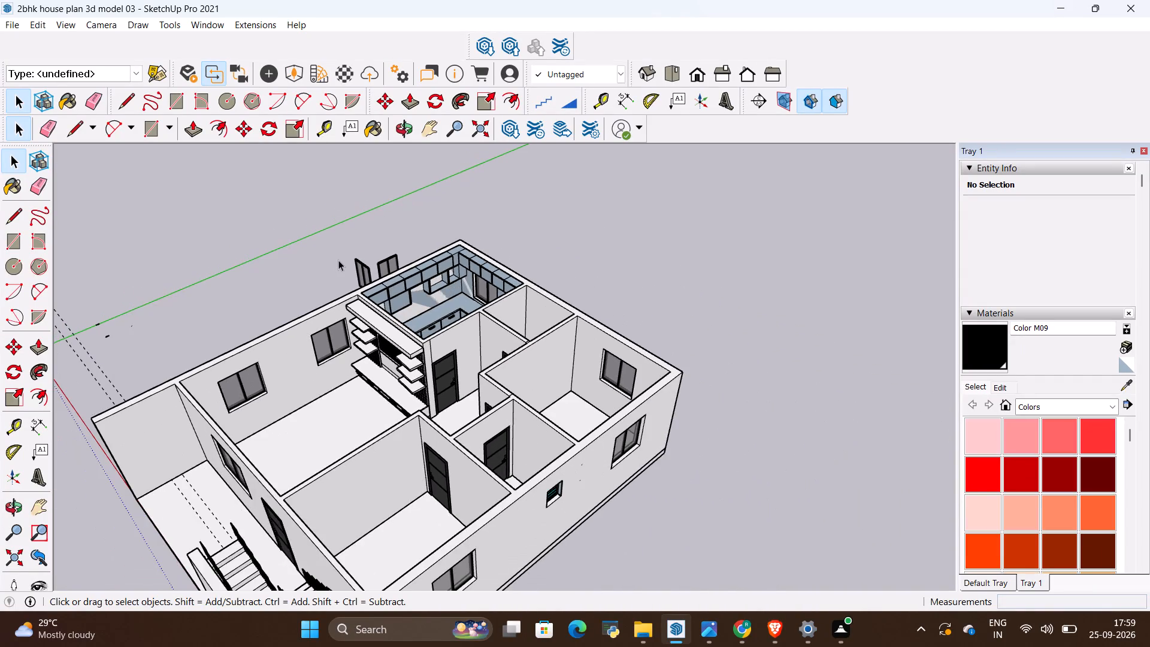
pyautogui.scroll(-4, 344, 260)
pyautogui.scroll(7, 319, 477)
pyautogui.scroll(-5, 453, 389)
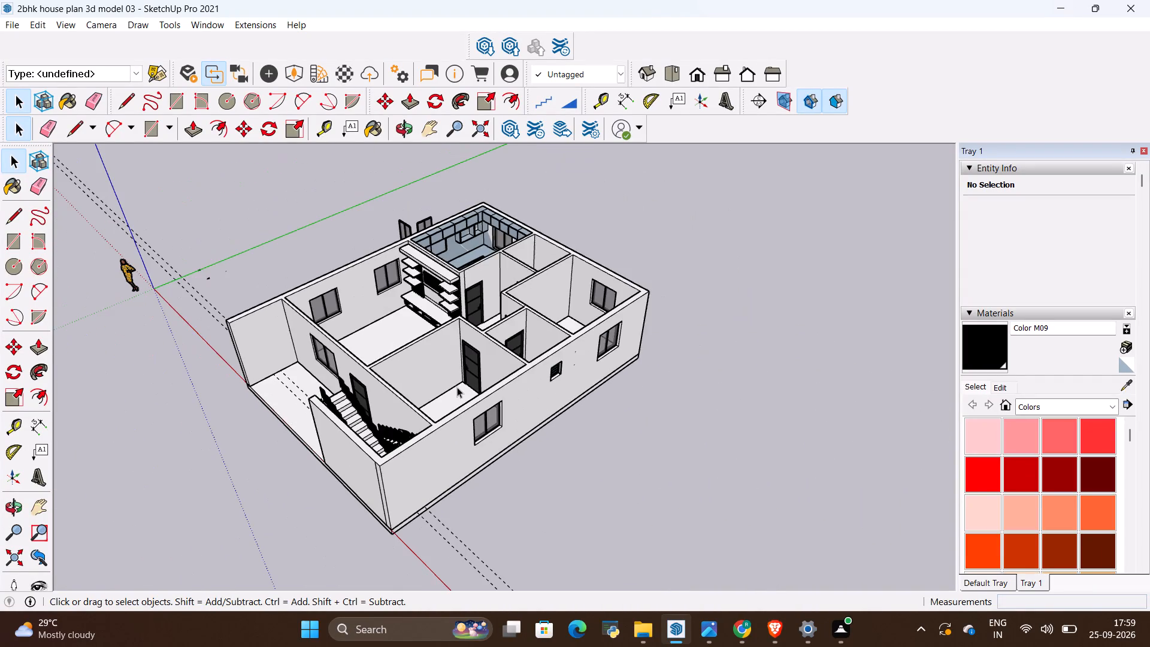
pyautogui.moveTo(254, 498); pyautogui.dragTo(219, 579, button='middle')
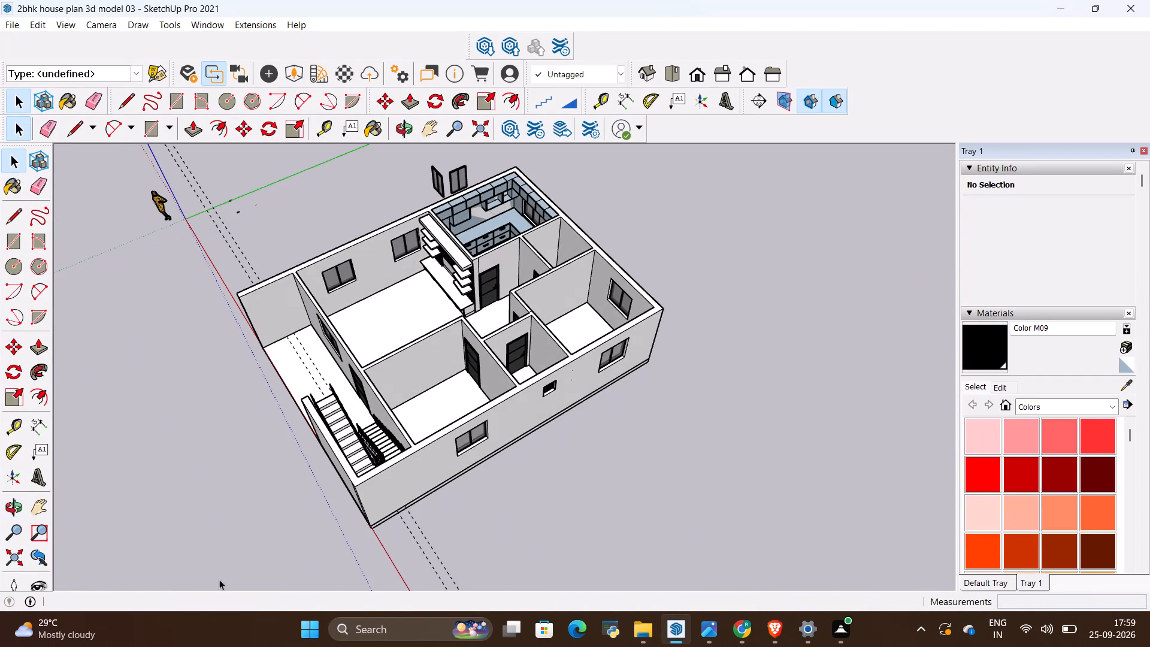
pyautogui.scroll(10, 375, 172)
pyautogui.scroll(-5, 606, 328)
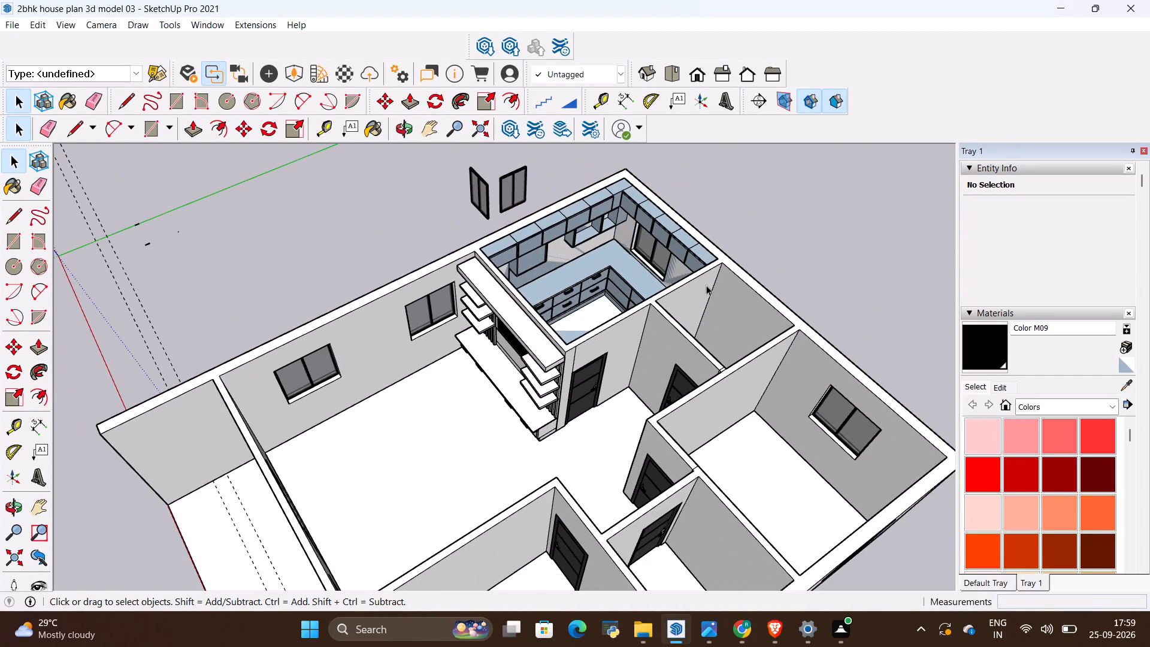
pyautogui.scroll(-4, 685, 302)
pyautogui.moveTo(711, 437); pyautogui.dragTo(613, 413, button='middle')
pyautogui.scroll(-1, 670, 292)
pyautogui.scroll(4, 663, 246)
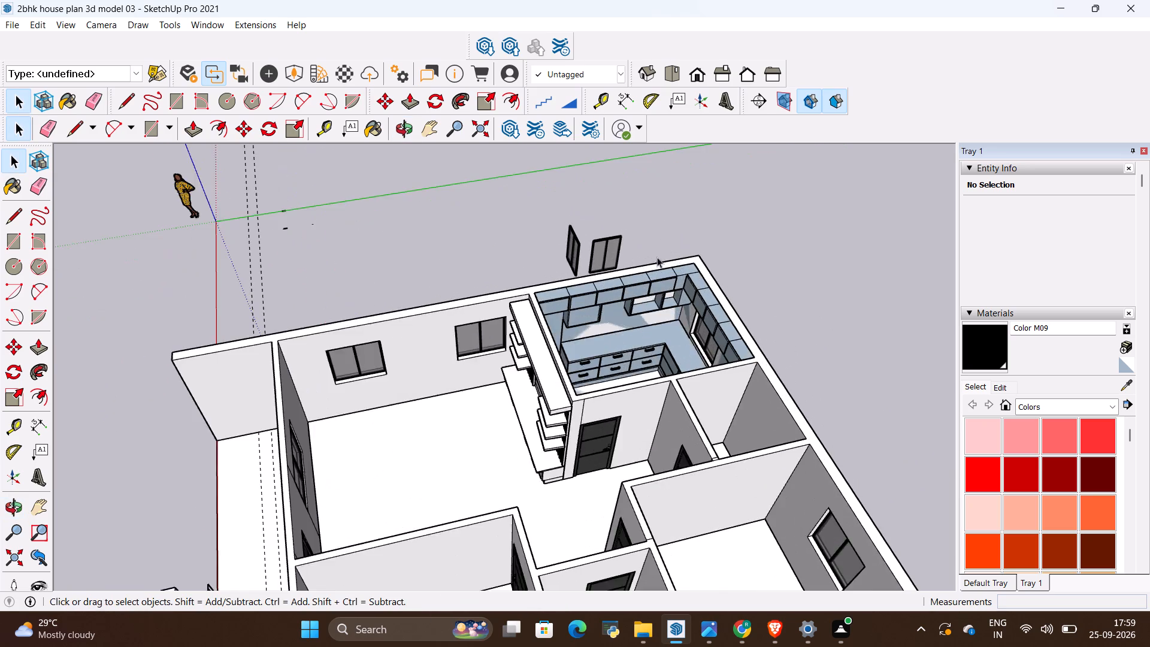
pyautogui.scroll(9, 657, 257)
pyautogui.scroll(-3, 575, 368)
pyautogui.moveTo(498, 414); pyautogui.dragTo(712, 395, button='middle')
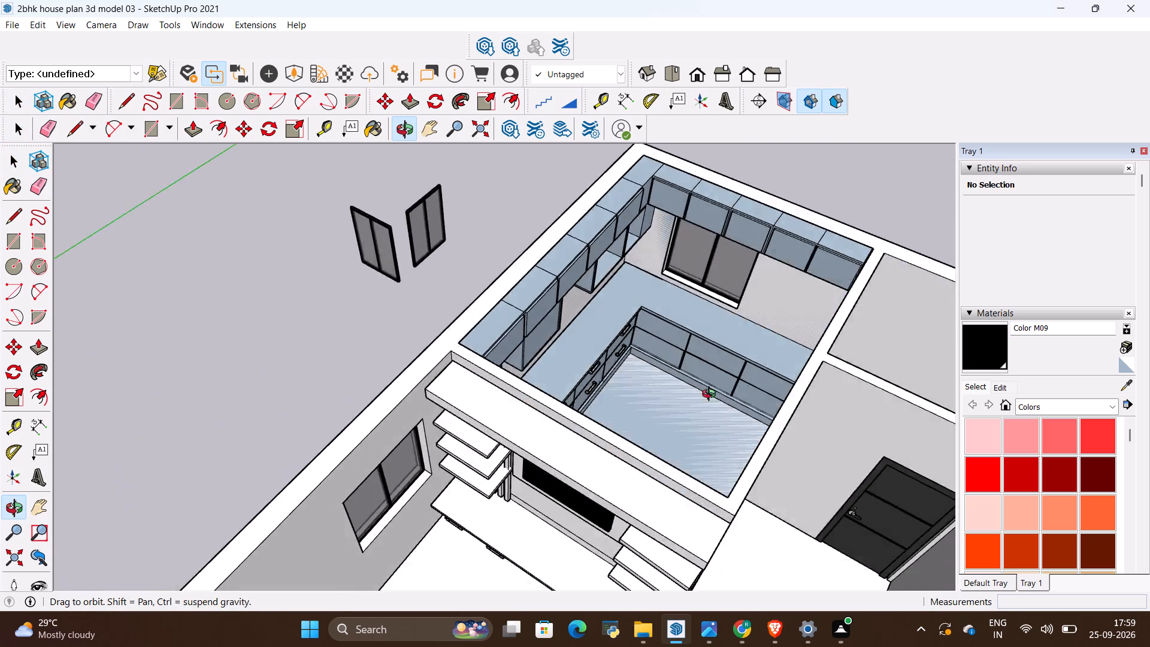
pyautogui.moveTo(712, 395); pyautogui.dragTo(383, 368, button='middle')
pyautogui.scroll(-5, 577, 326)
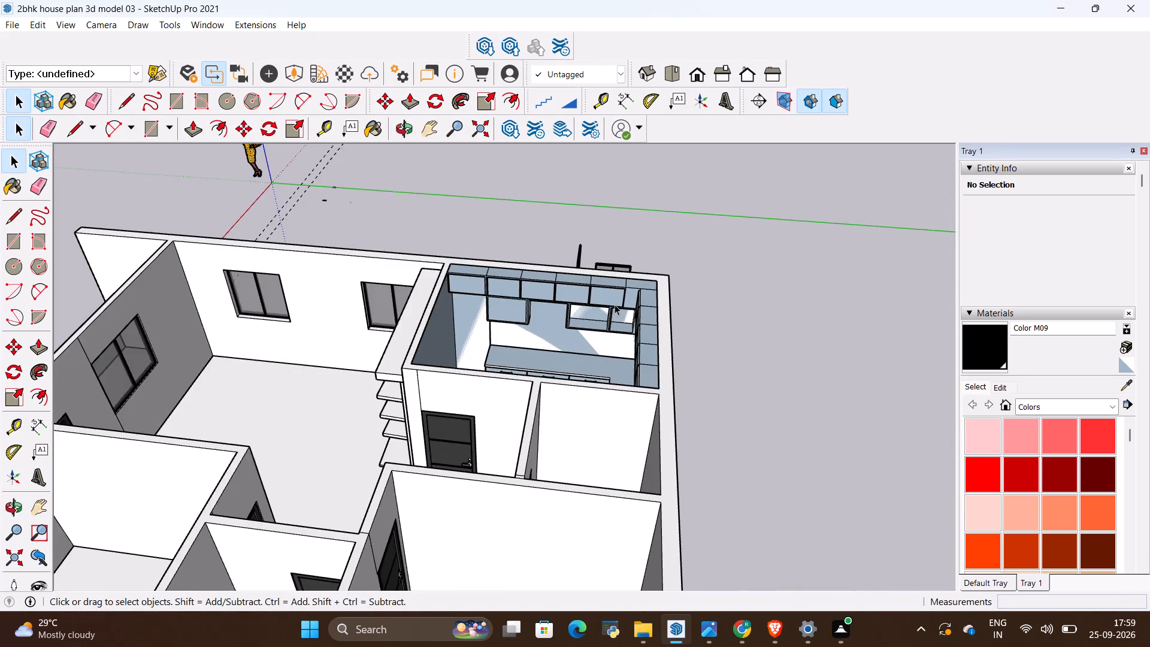
pyautogui.scroll(-5, 615, 304)
# Save the house model.
pyautogui.hotkey('ctrl', 's')
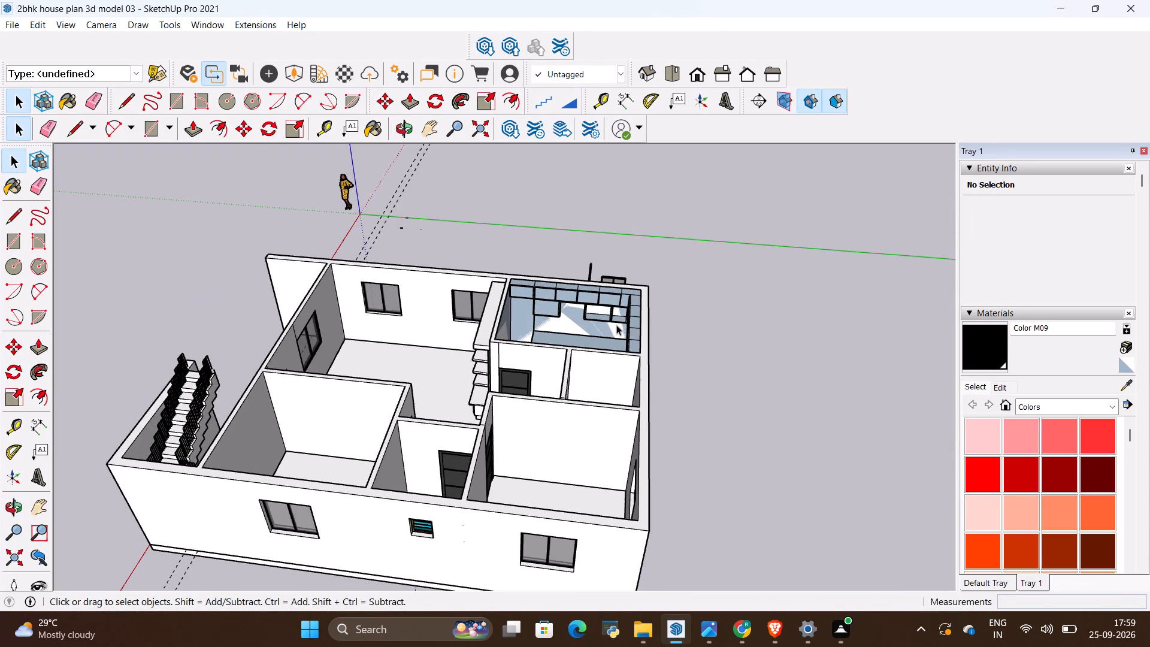
pyautogui.hotkey('ctrl', 's')
# Inspect the whole house from all sides, including the staircase, living room, bedrooms and kitchen.
pyautogui.scroll(-3, 735, 338)
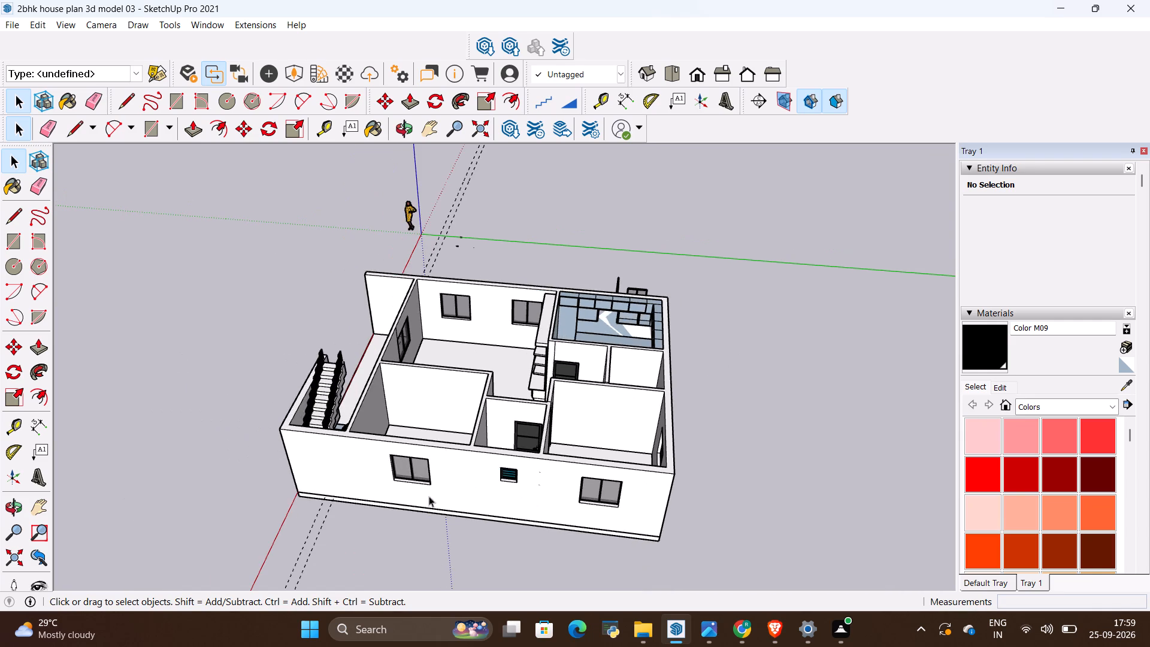
pyautogui.moveTo(405, 499); pyautogui.dragTo(746, 441, button='middle')
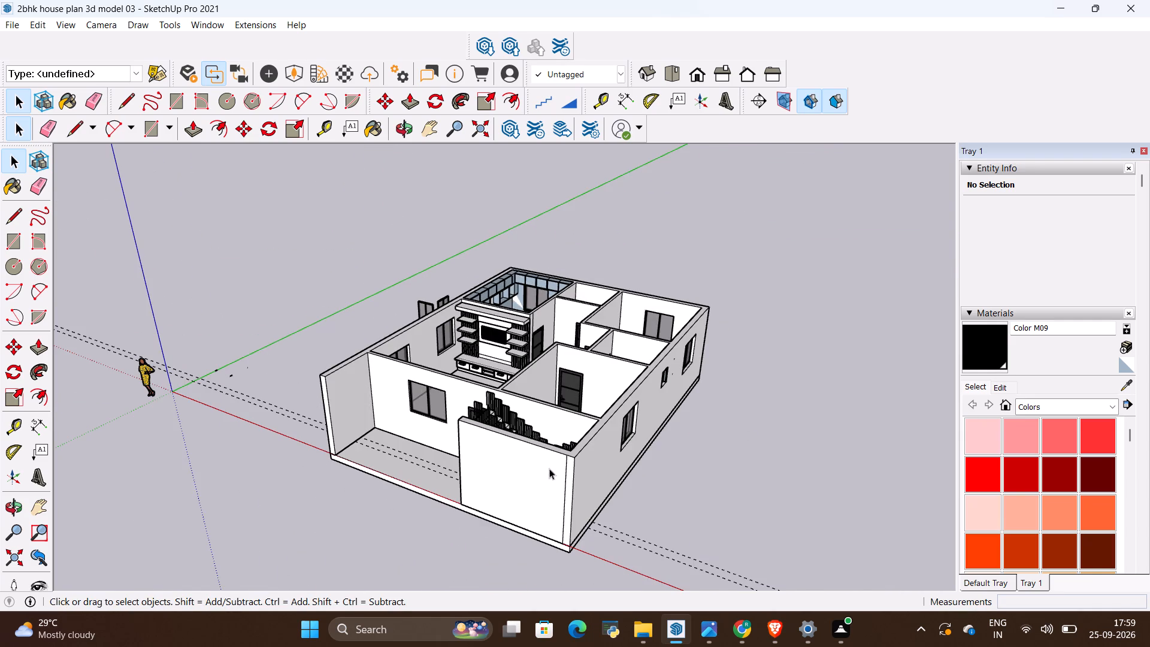
pyautogui.moveTo(560, 467); pyautogui.dragTo(776, 502, button='middle')
pyautogui.moveTo(537, 419); pyautogui.dragTo(688, 486, button='middle')
pyautogui.moveTo(715, 386); pyautogui.dragTo(662, 421, button='middle')
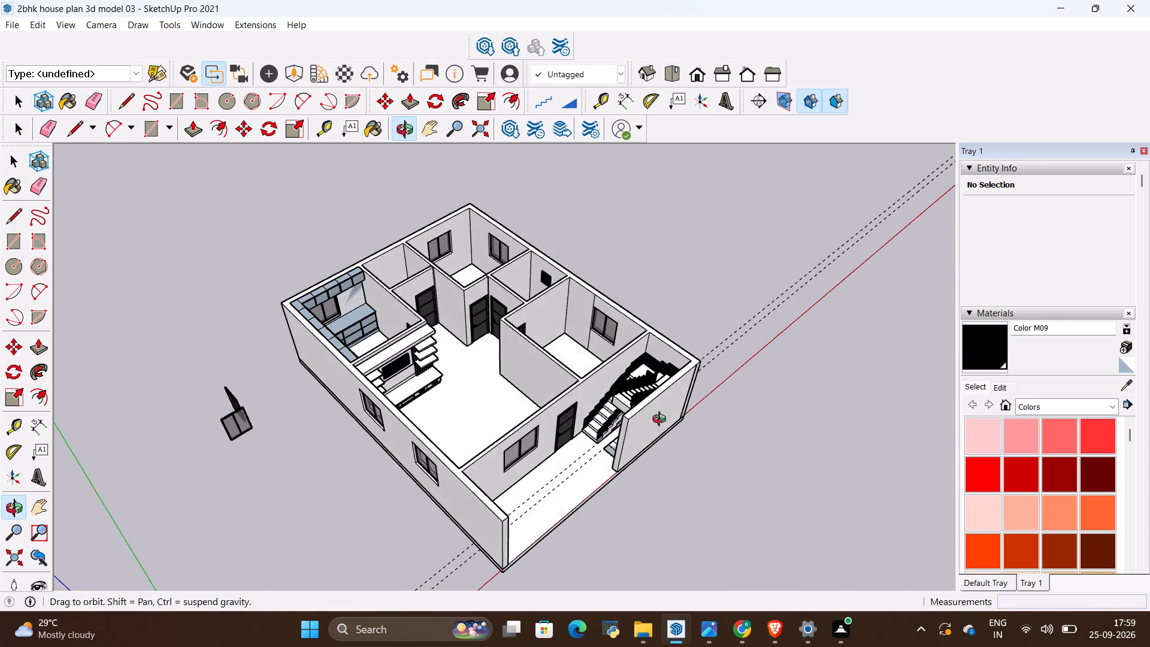
pyautogui.moveTo(662, 421); pyautogui.dragTo(319, 438, button='middle')
pyautogui.scroll(7, 428, 220)
pyautogui.scroll(-5, 529, 285)
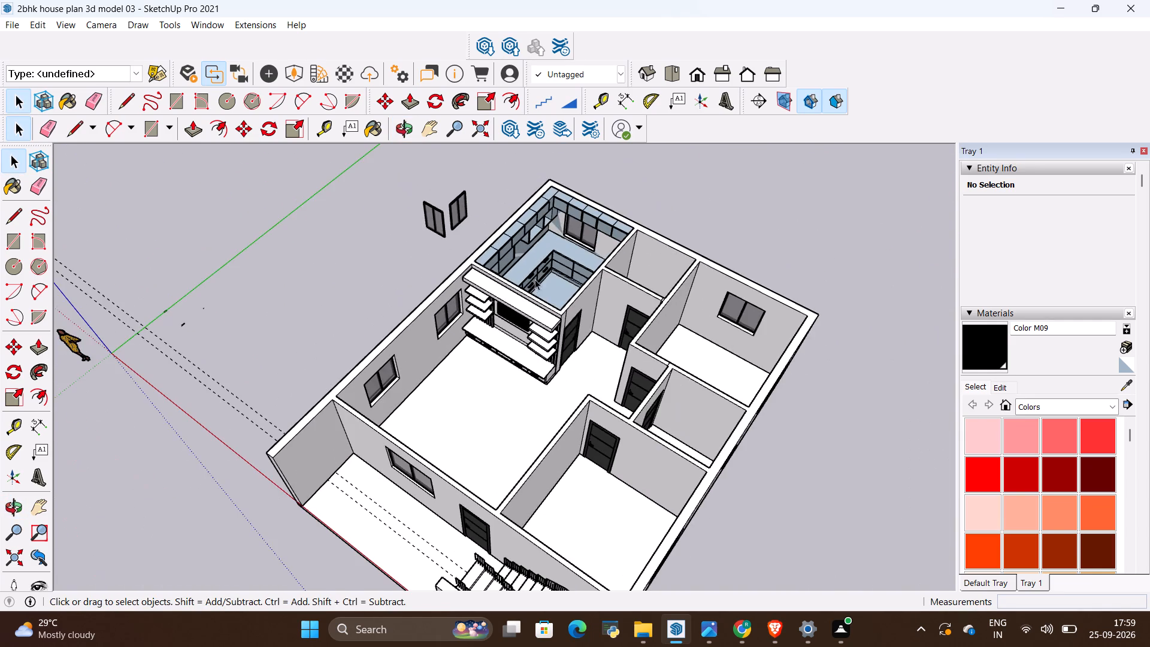
pyautogui.scroll(-2, 589, 382)
pyautogui.moveTo(591, 389); pyautogui.dragTo(364, 386, button='middle')
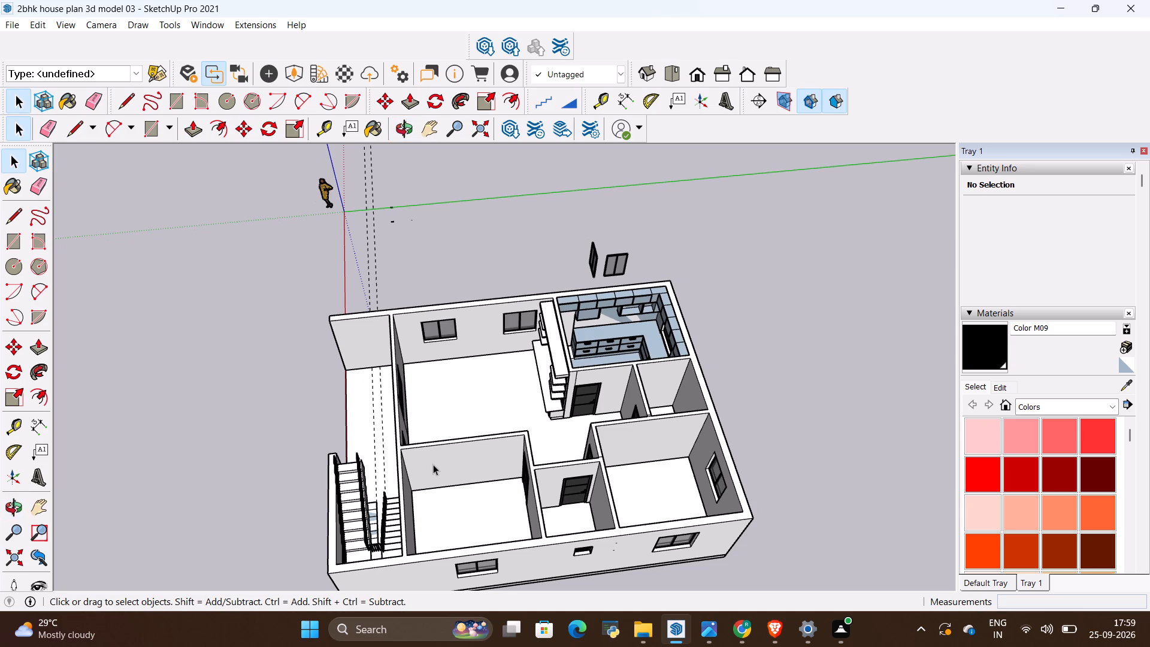
pyautogui.scroll(-3, 437, 419)
pyautogui.moveTo(381, 464); pyautogui.dragTo(397, 486, button='middle')
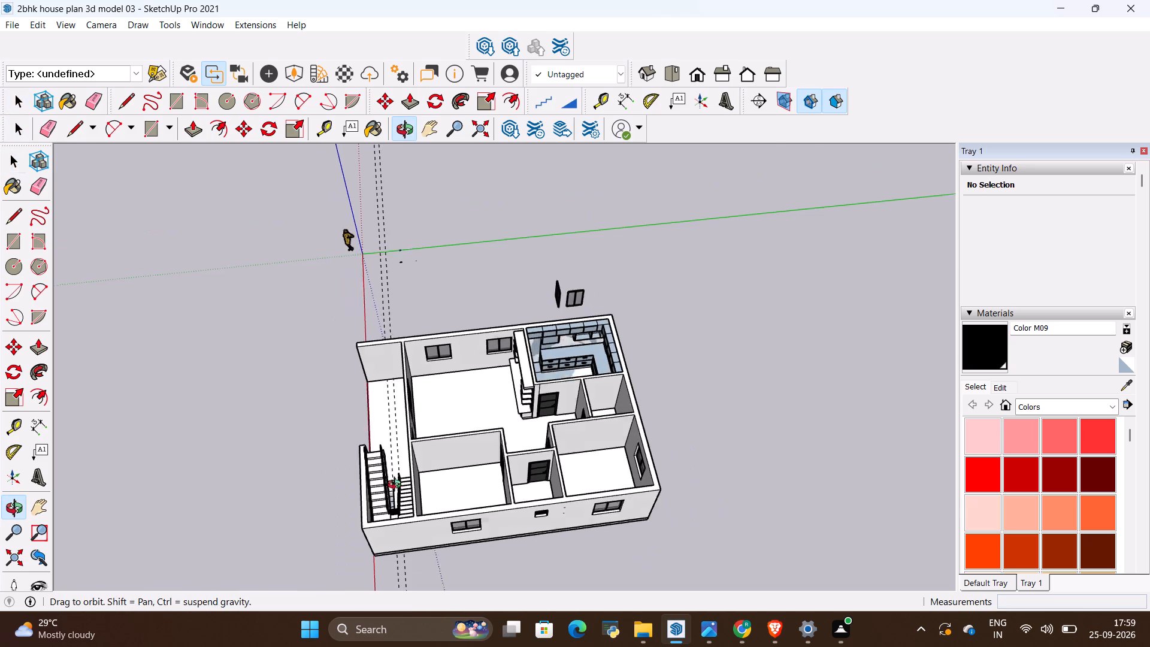
pyautogui.moveTo(397, 486); pyautogui.dragTo(764, 465, button='middle')
pyautogui.moveTo(302, 488); pyautogui.dragTo(519, 479, button='middle')
pyautogui.scroll(5, 398, 310)
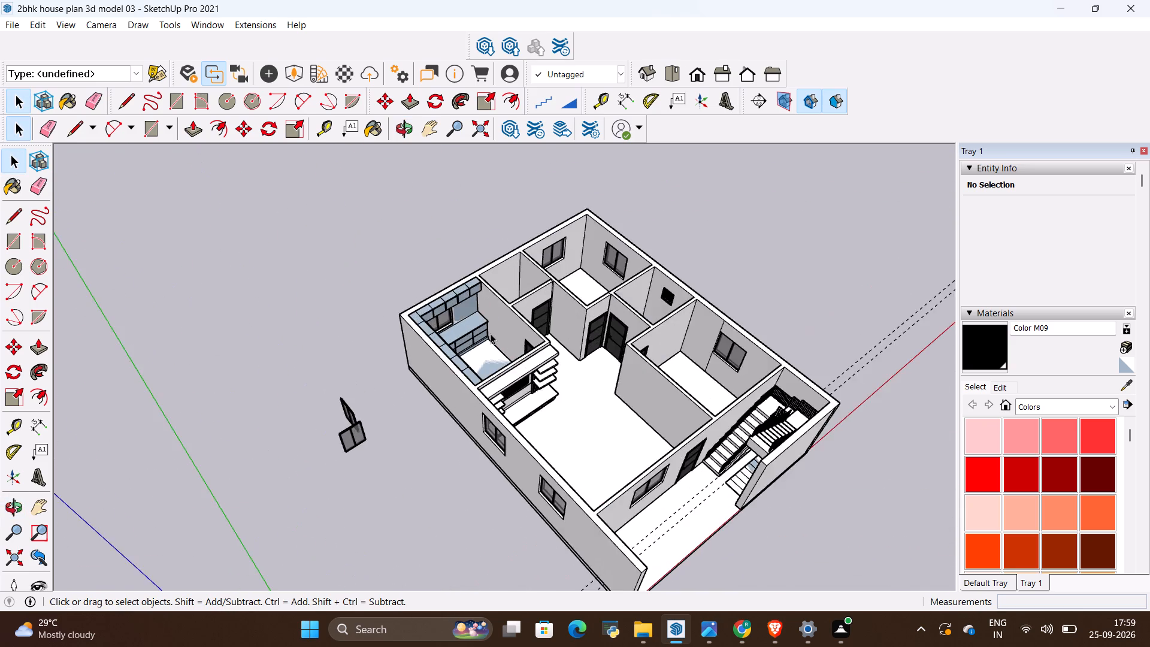
pyautogui.scroll(7, 491, 334)
pyautogui.scroll(-9, 429, 349)
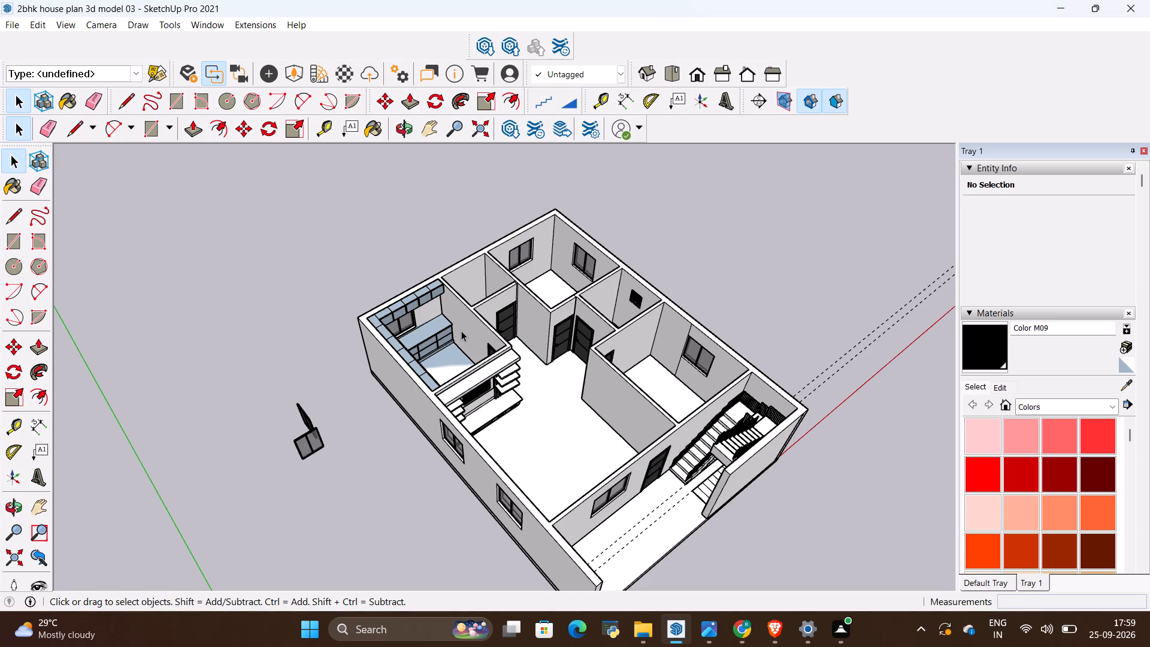
pyautogui.moveTo(533, 460); pyautogui.dragTo(404, 461, button='middle')
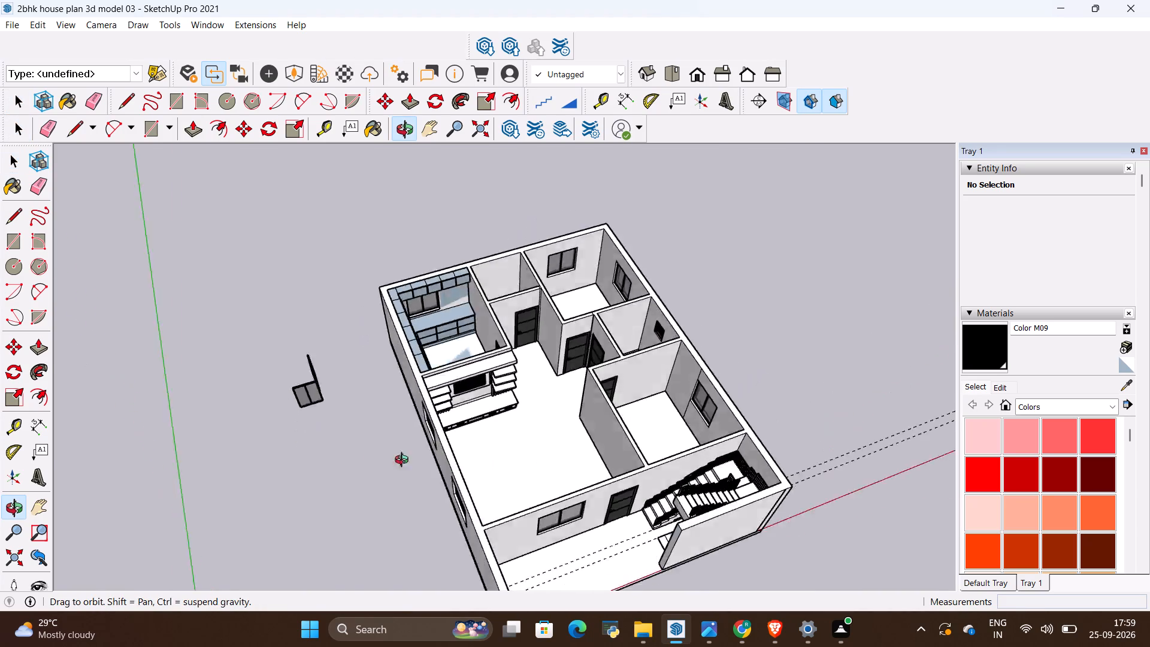
pyautogui.moveTo(404, 461); pyautogui.dragTo(176, 445, button='middle')
pyautogui.moveTo(428, 441); pyautogui.dragTo(332, 424, button='middle')
# Select the kitchen cabinet group and browse the Colors material collection for a suitable cabinet colour.
pyautogui.scroll(3, 507, 274)
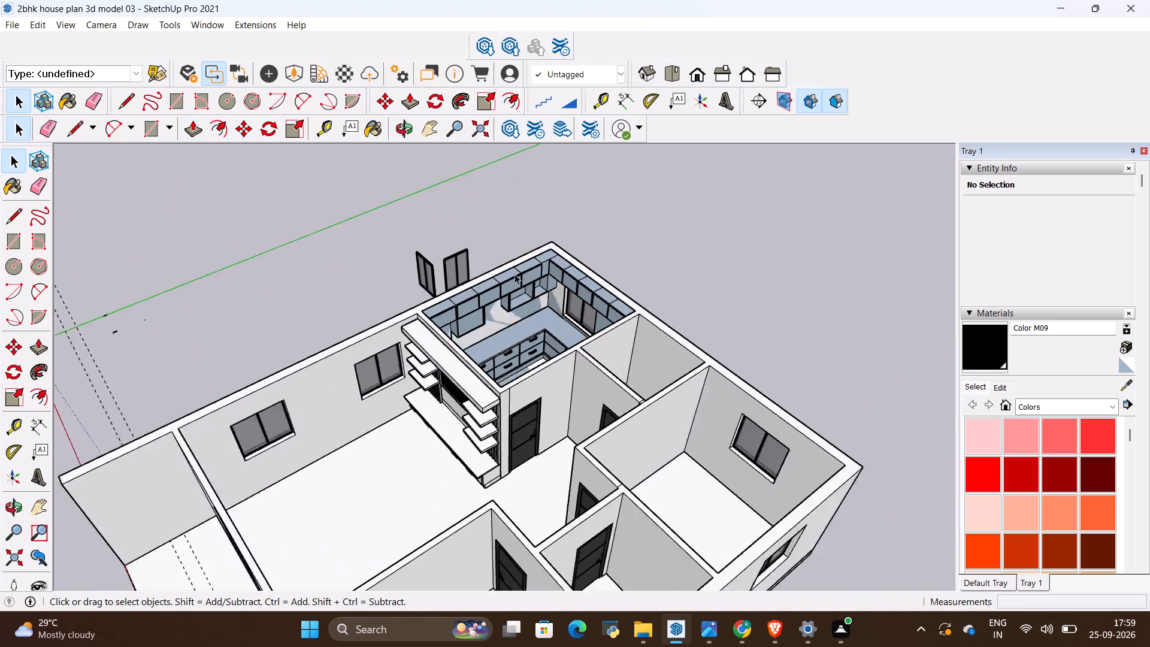
pyautogui.scroll(14, 515, 274)
pyautogui.moveTo(592, 454); pyautogui.dragTo(497, 393, button='middle')
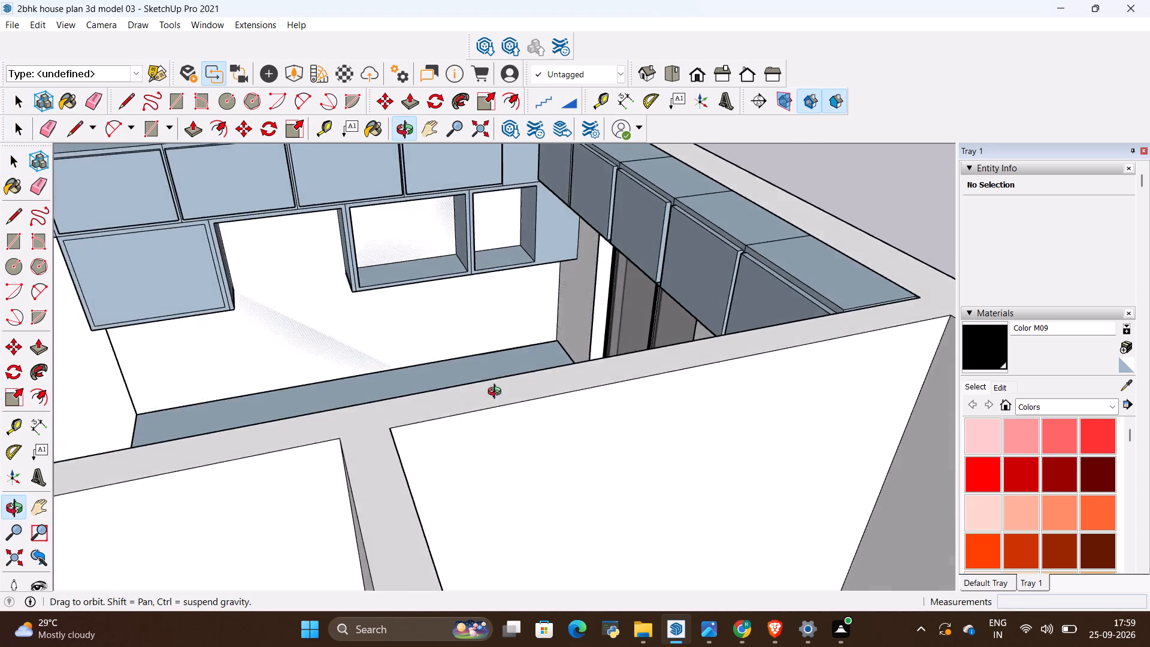
pyautogui.moveTo(497, 393); pyautogui.dragTo(627, 442, button='middle')
pyautogui.click(311, 292)
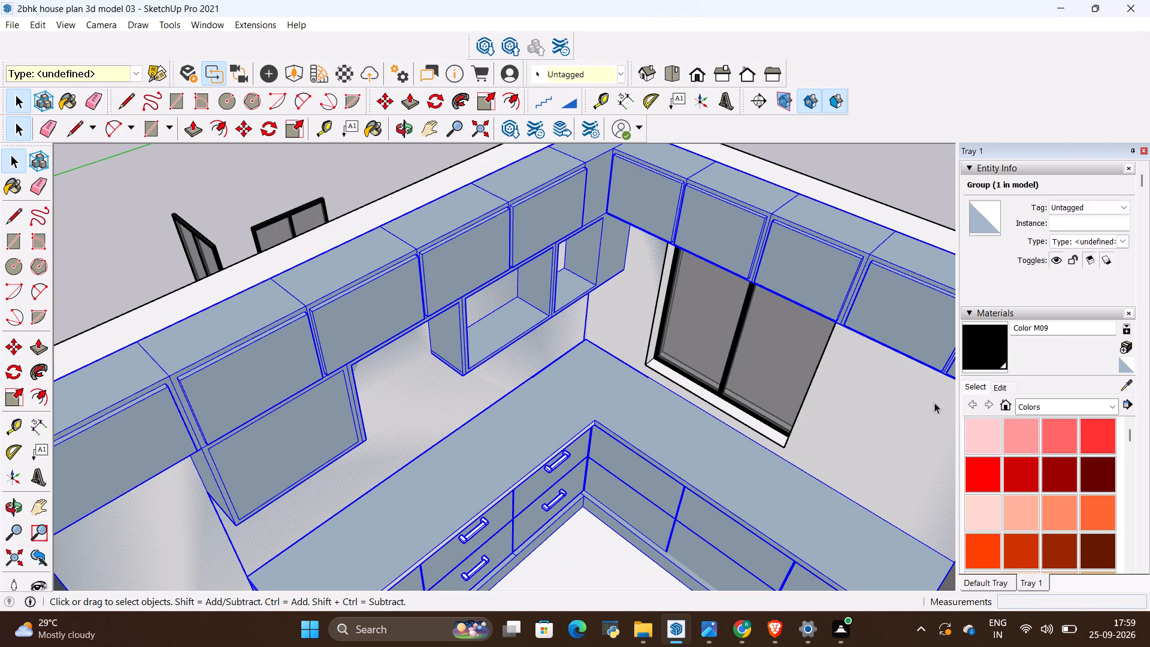
pyautogui.scroll(-6, 1030, 454)
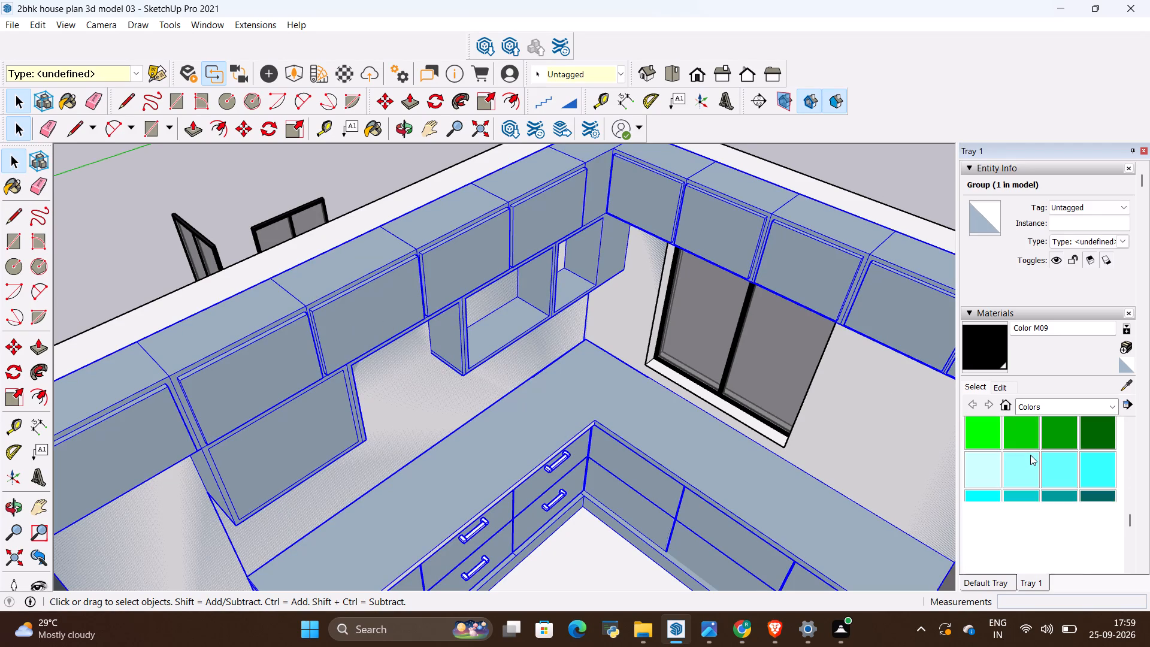
pyautogui.scroll(-2, 1030, 455)
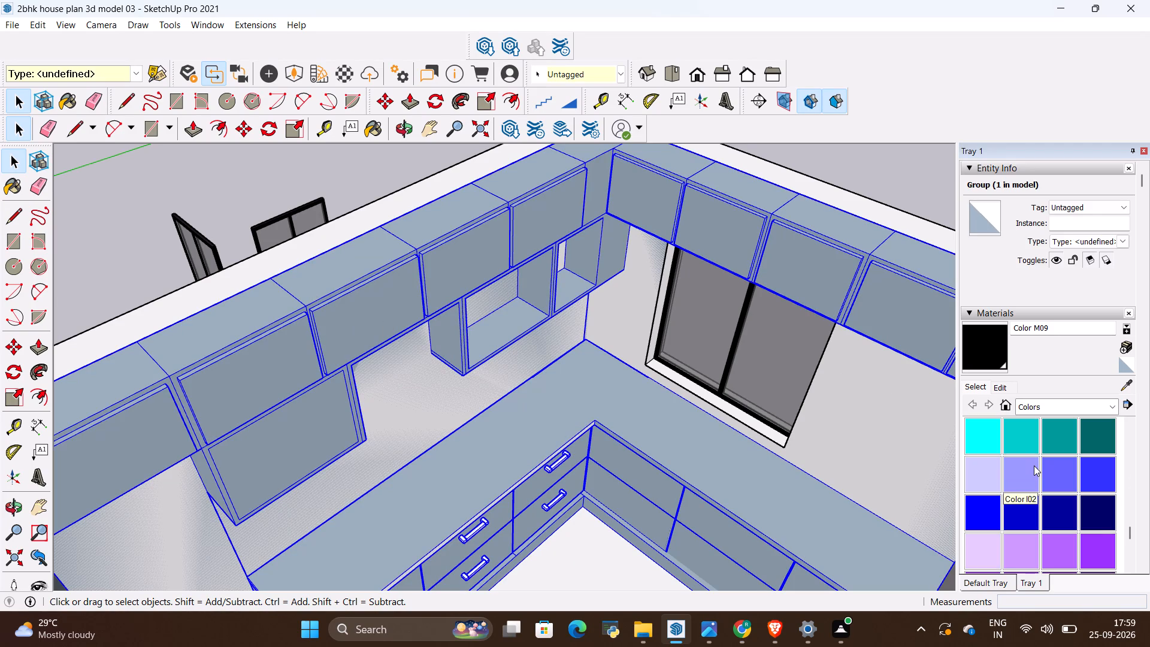
pyautogui.scroll(2, 1036, 467)
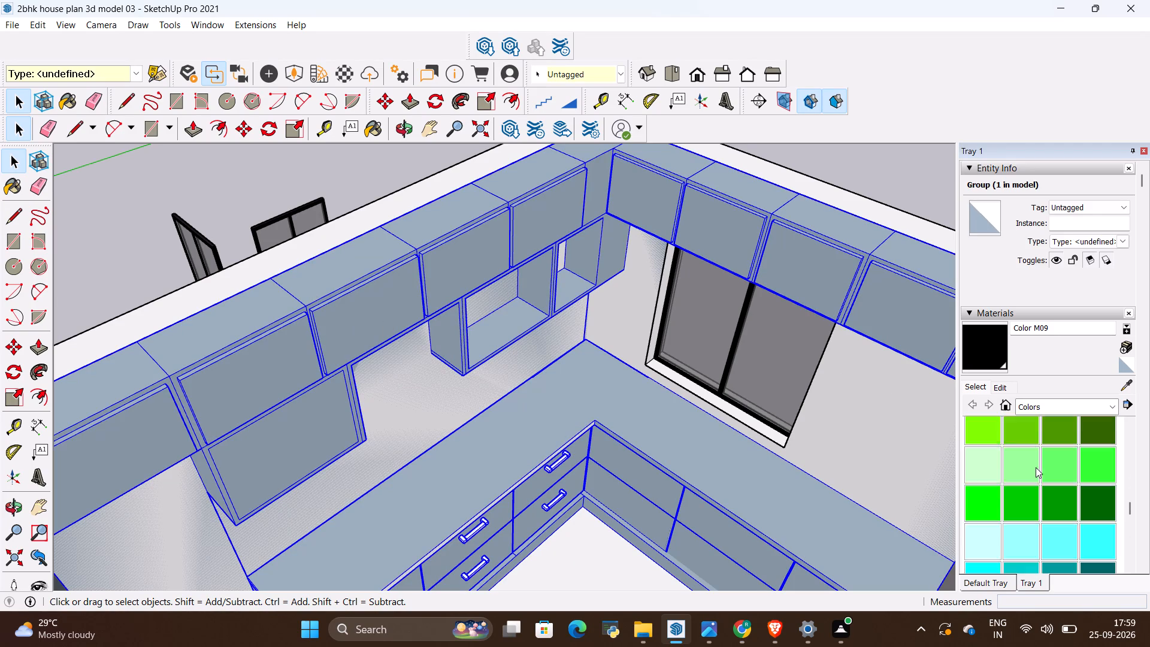
pyautogui.scroll(5, 1036, 467)
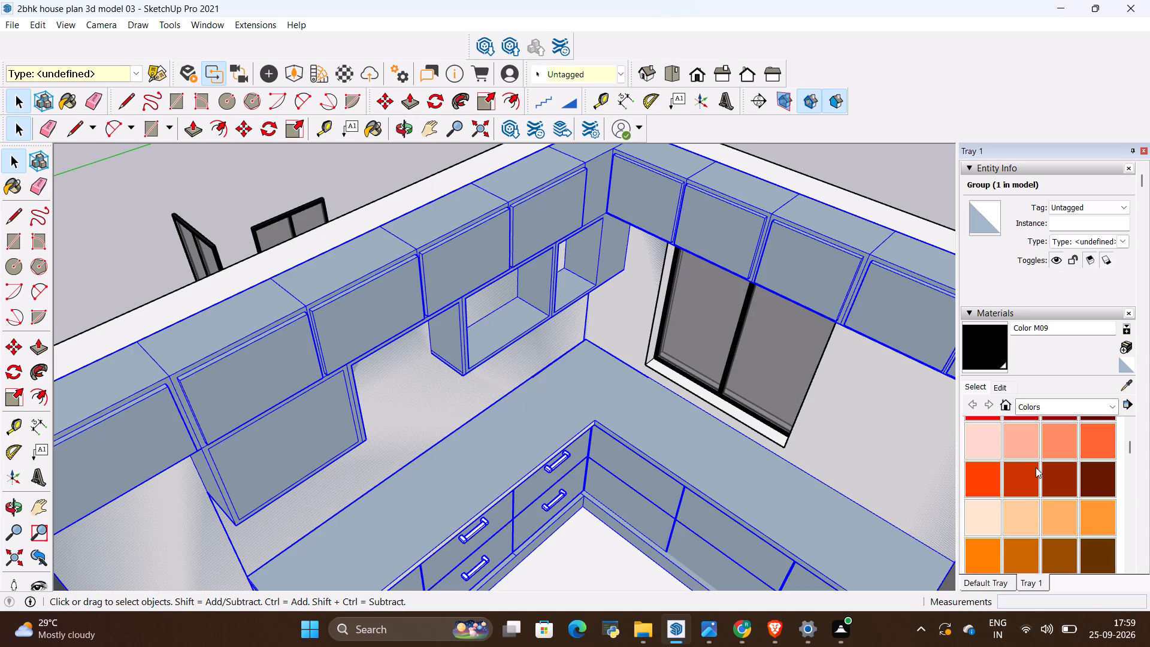
pyautogui.scroll(4, 1049, 486)
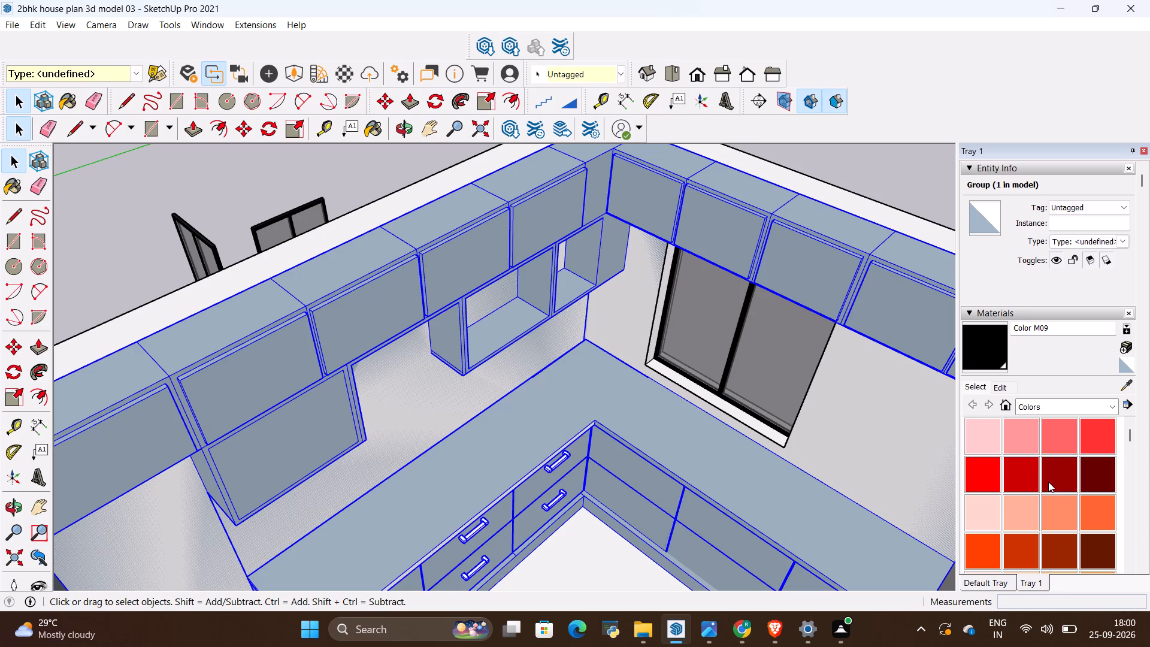
pyautogui.scroll(-4, 1048, 477)
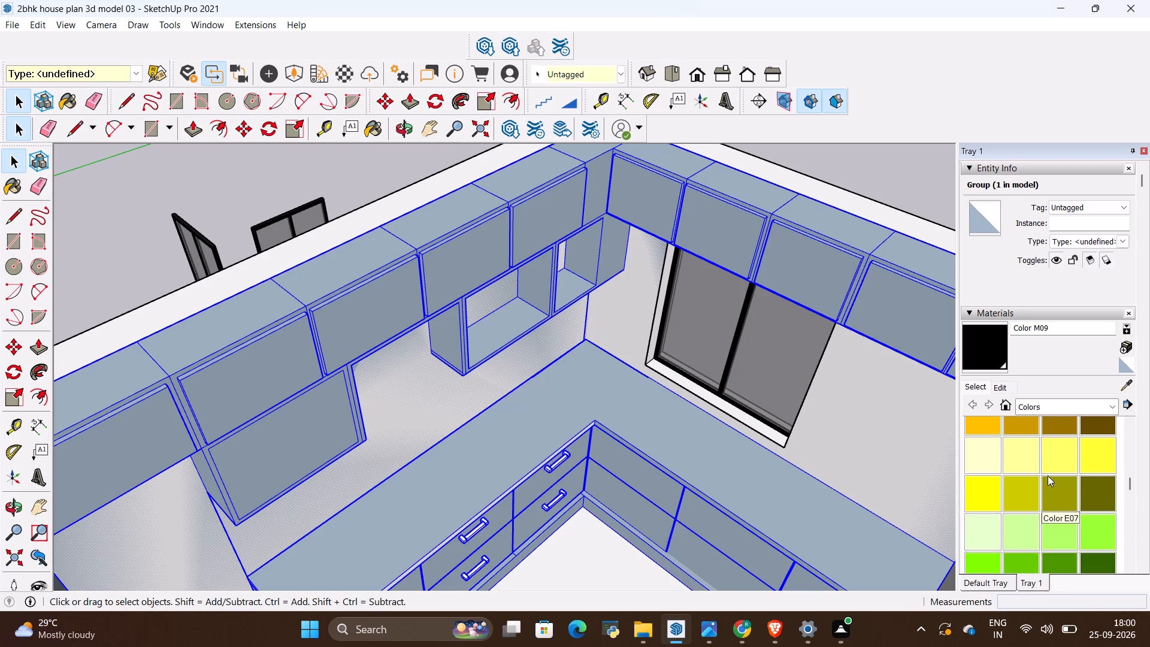
pyautogui.scroll(-4, 854, 459)
pyautogui.scroll(-4, 742, 443)
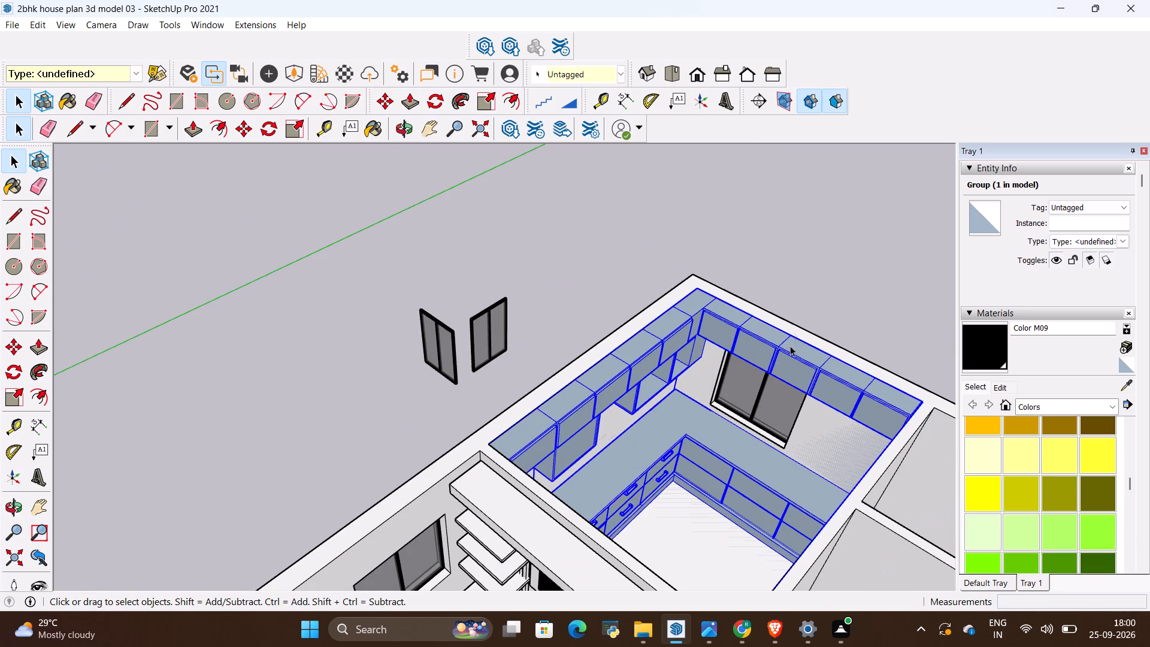
pyautogui.click(821, 283)
# Paint the kitchen cabinet and counter group with Color L01 from the Colors collection.
pyautogui.scroll(-4, 638, 359)
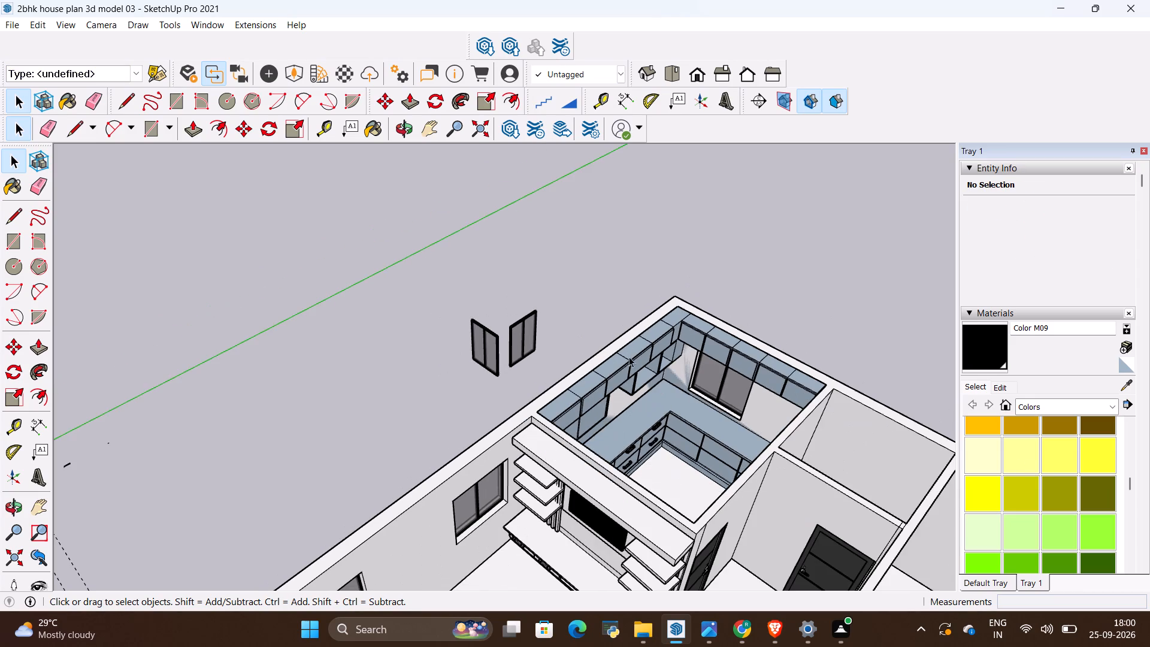
pyautogui.scroll(7, 770, 392)
pyautogui.click(762, 408)
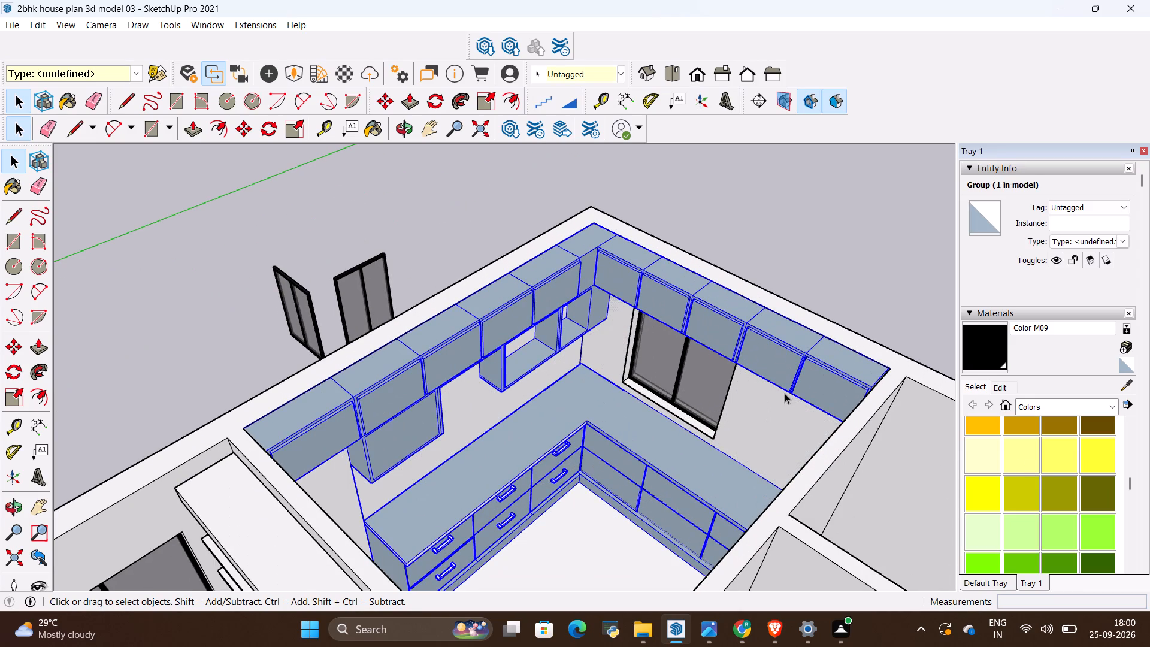
pyautogui.scroll(-3, 481, 333)
pyautogui.scroll(-3, 1036, 449)
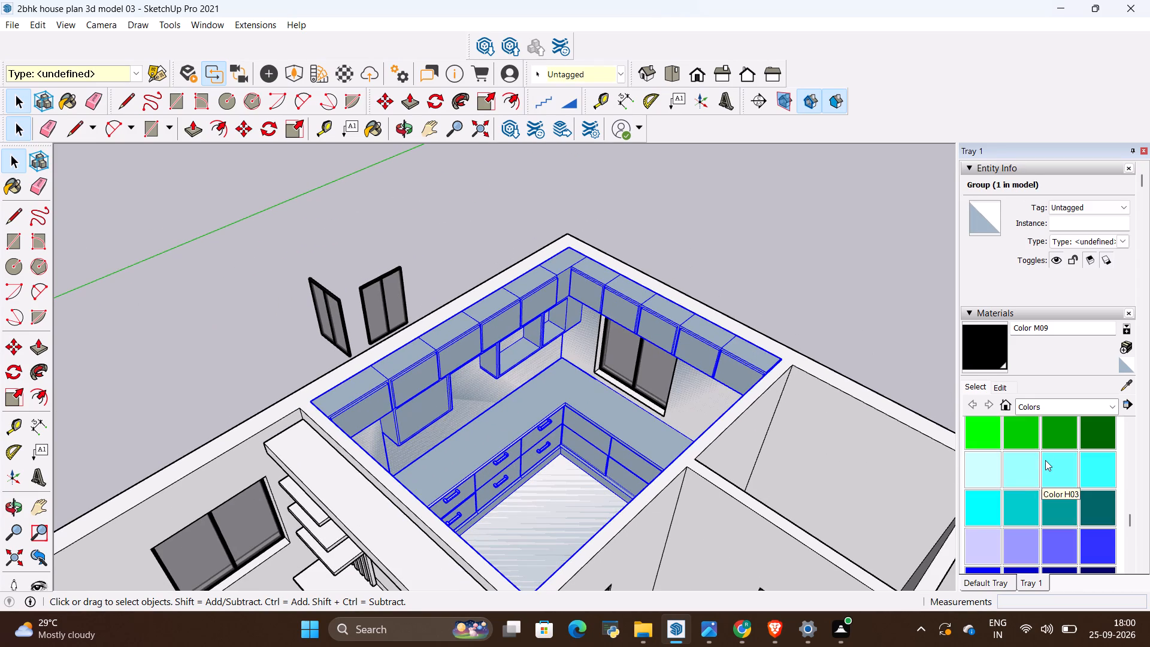
pyautogui.scroll(-6, 1045, 460)
pyautogui.scroll(2, 1058, 473)
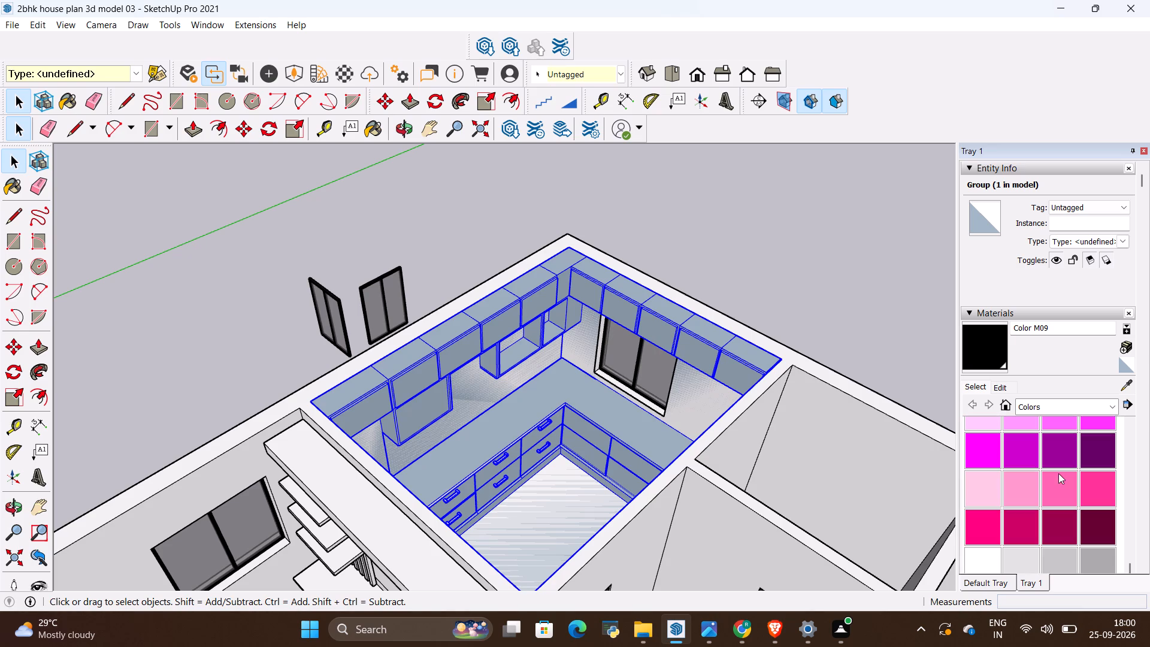
pyautogui.scroll(3, 1009, 500)
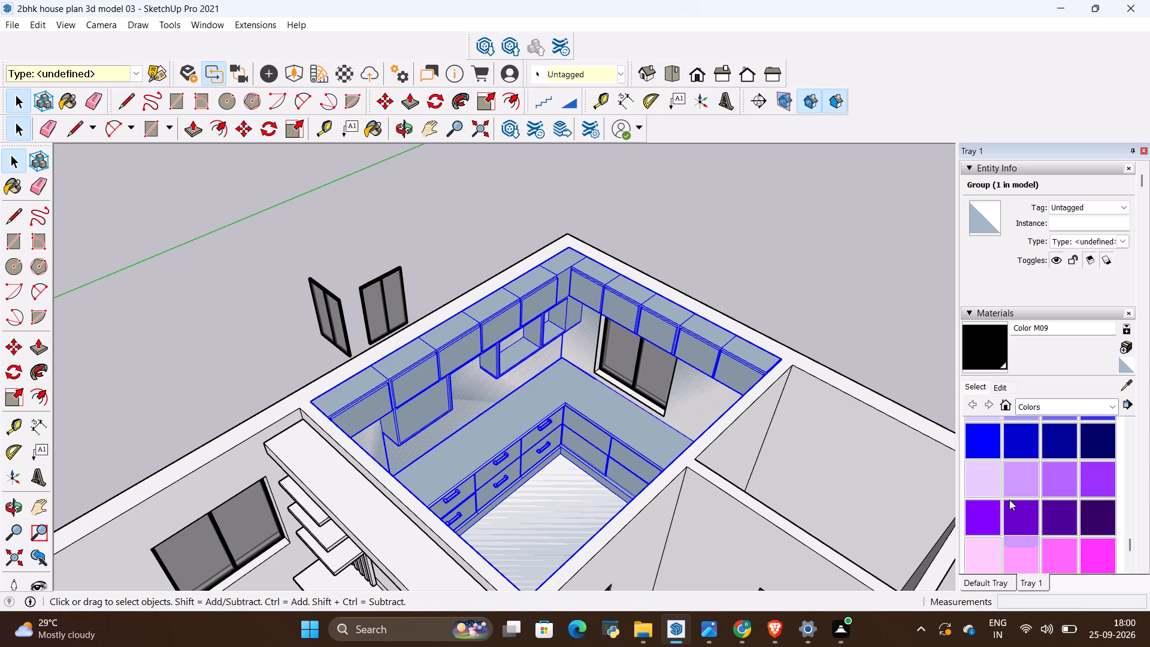
pyautogui.scroll(1, 1009, 500)
pyautogui.scroll(-3, 1009, 500)
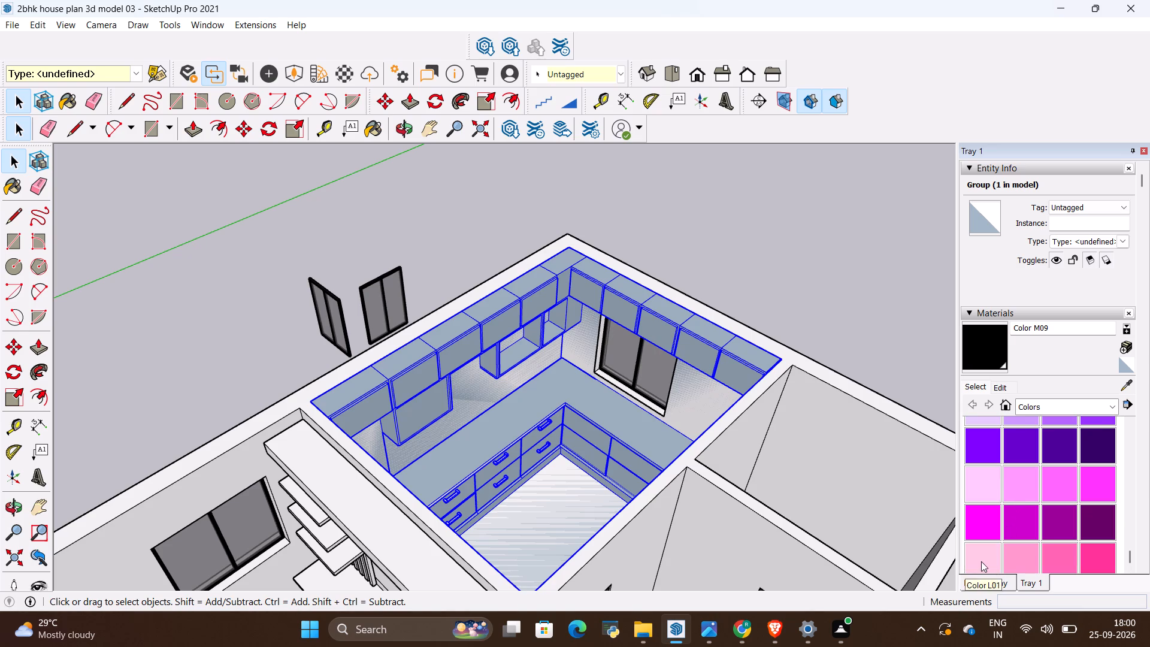
pyautogui.click(981, 561)
pyautogui.scroll(4, 783, 453)
pyautogui.click(736, 322)
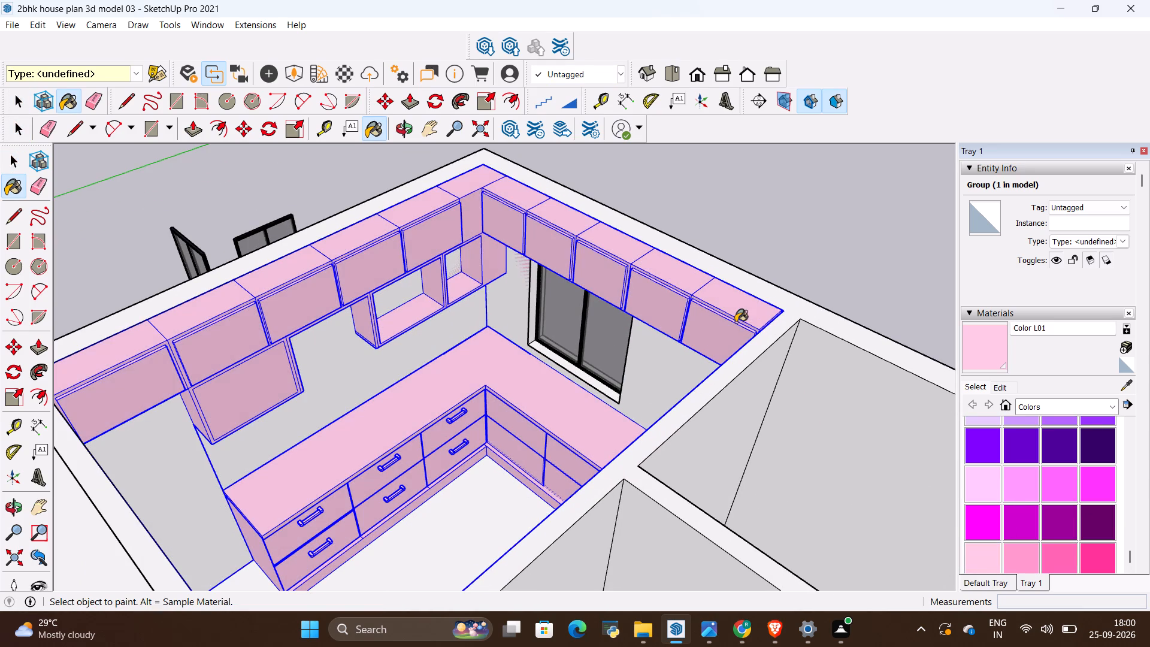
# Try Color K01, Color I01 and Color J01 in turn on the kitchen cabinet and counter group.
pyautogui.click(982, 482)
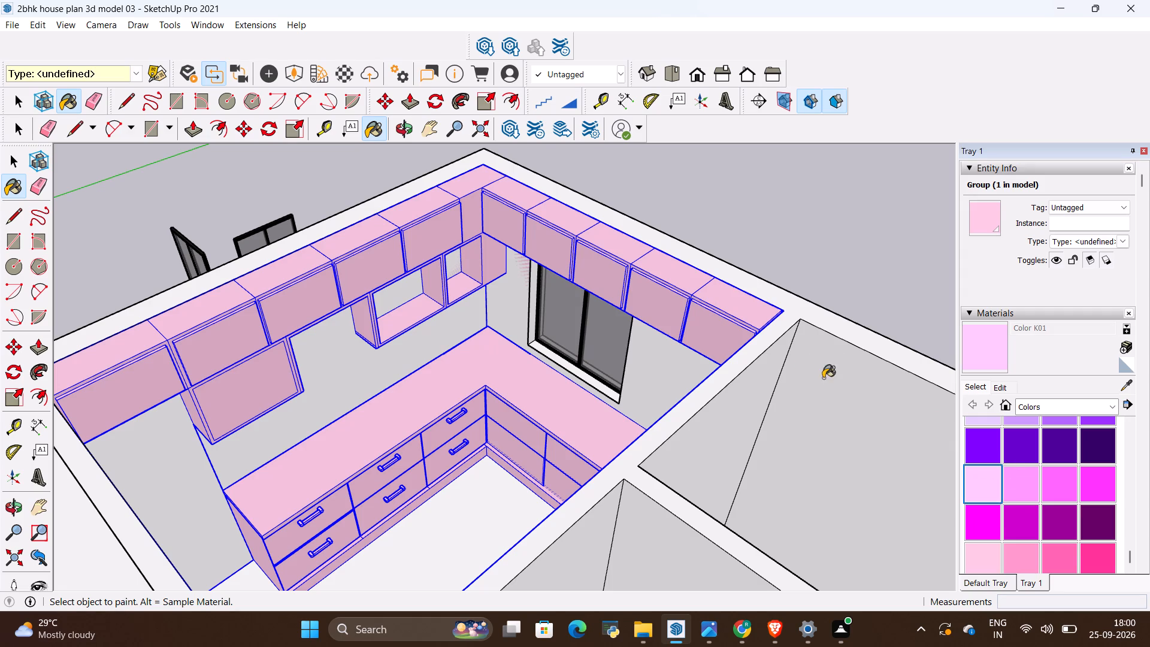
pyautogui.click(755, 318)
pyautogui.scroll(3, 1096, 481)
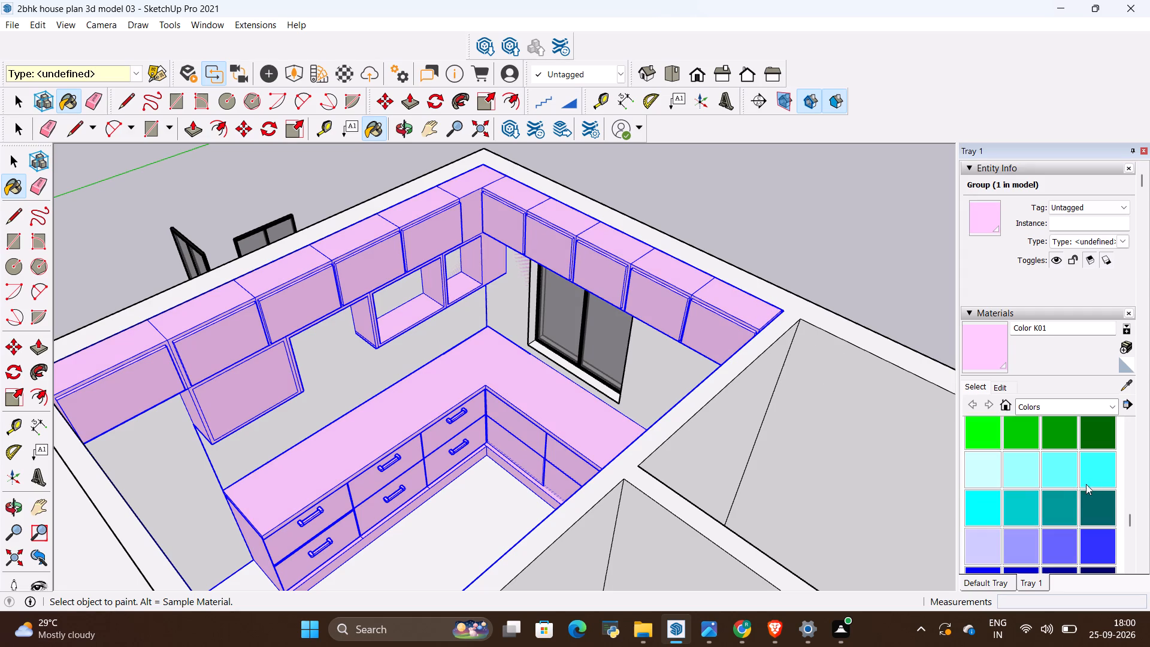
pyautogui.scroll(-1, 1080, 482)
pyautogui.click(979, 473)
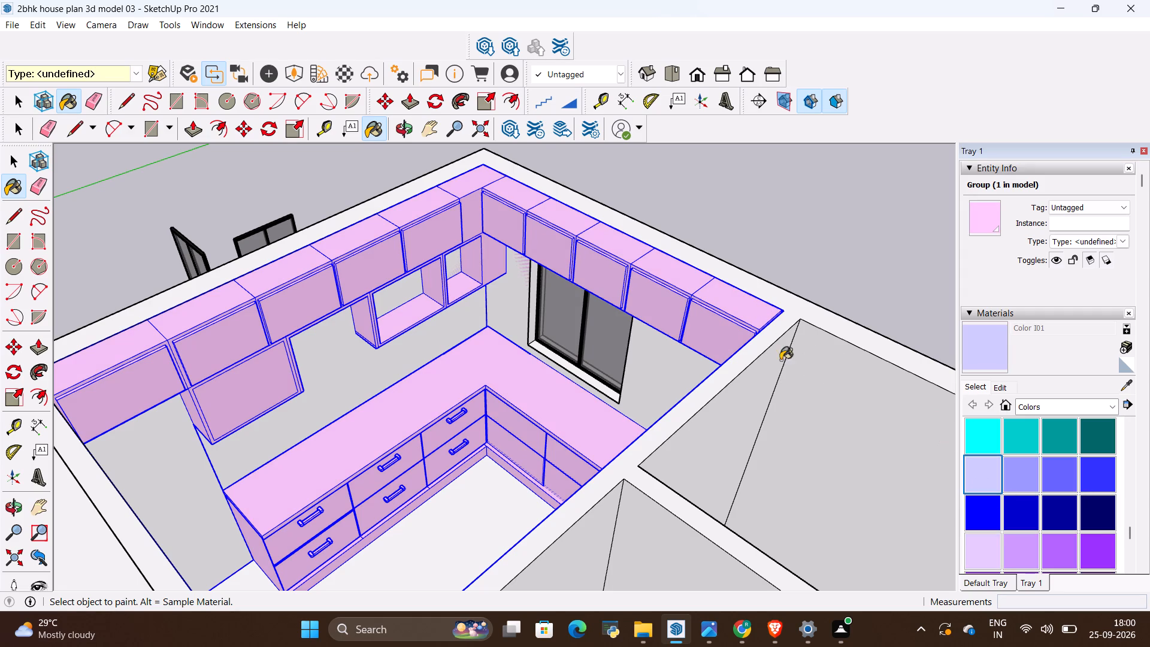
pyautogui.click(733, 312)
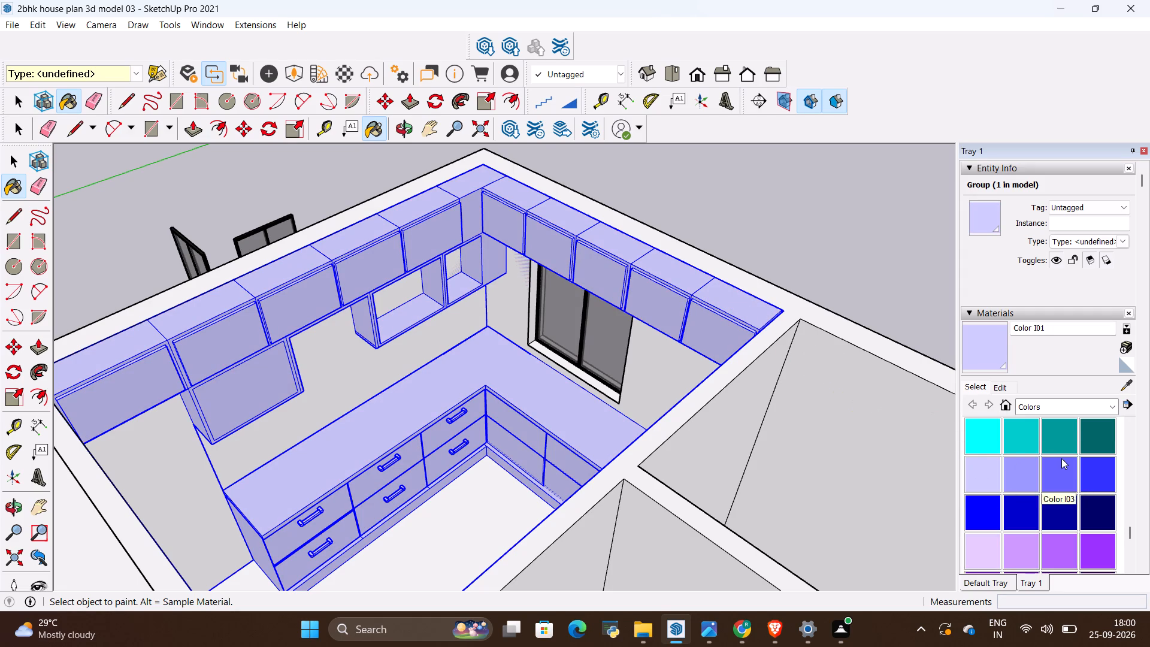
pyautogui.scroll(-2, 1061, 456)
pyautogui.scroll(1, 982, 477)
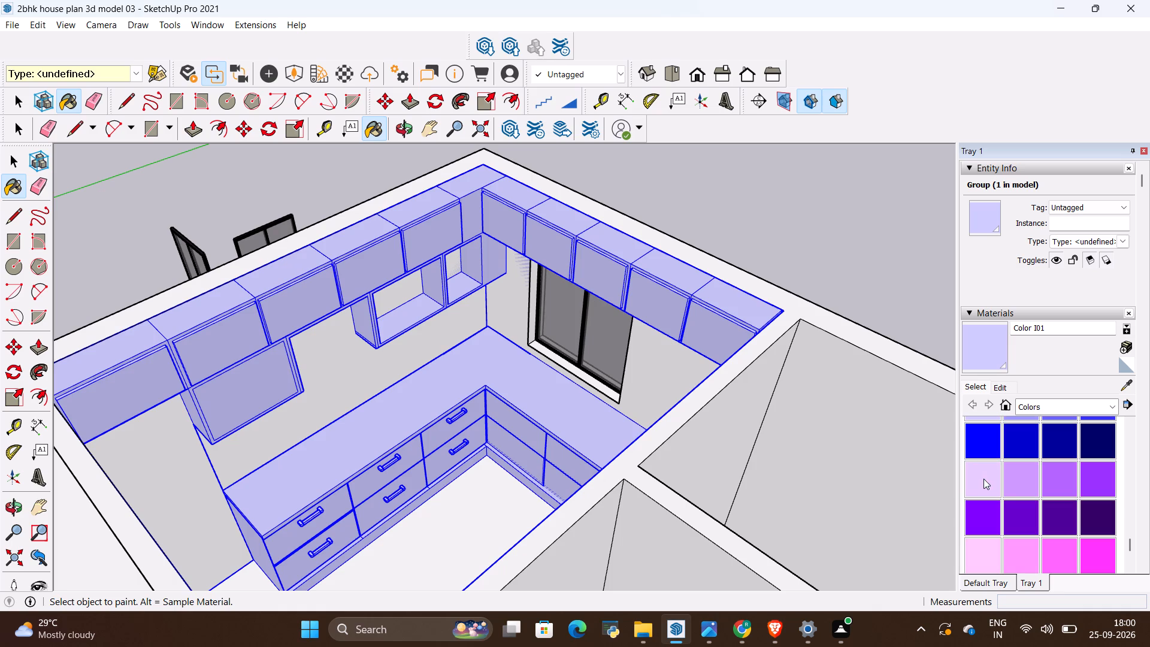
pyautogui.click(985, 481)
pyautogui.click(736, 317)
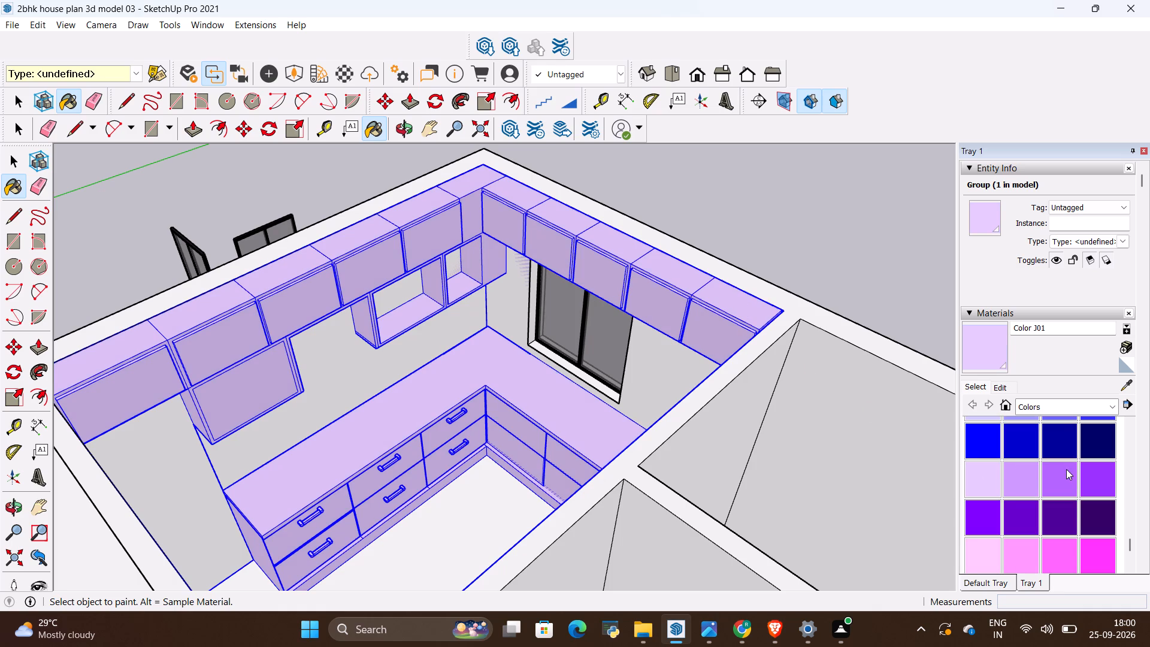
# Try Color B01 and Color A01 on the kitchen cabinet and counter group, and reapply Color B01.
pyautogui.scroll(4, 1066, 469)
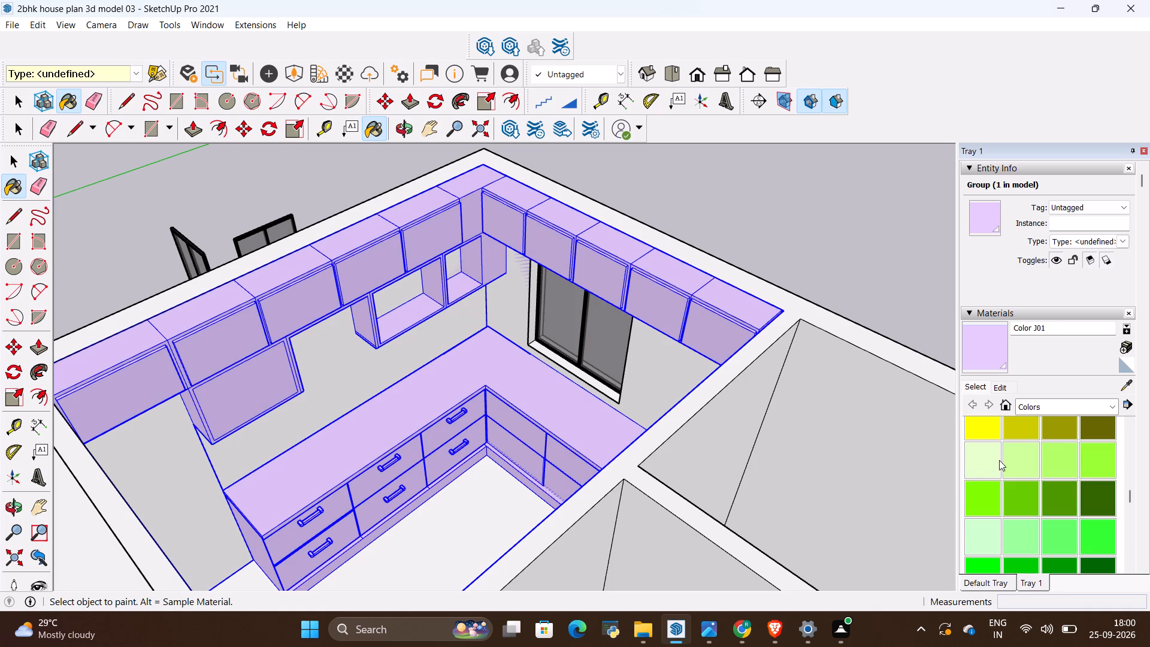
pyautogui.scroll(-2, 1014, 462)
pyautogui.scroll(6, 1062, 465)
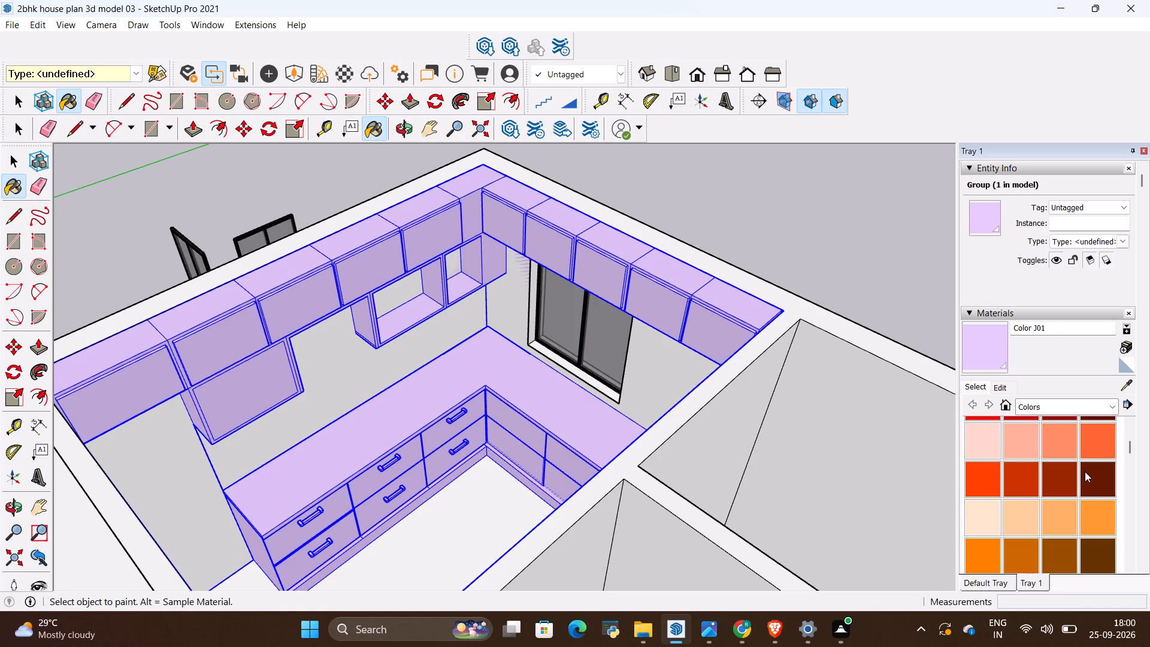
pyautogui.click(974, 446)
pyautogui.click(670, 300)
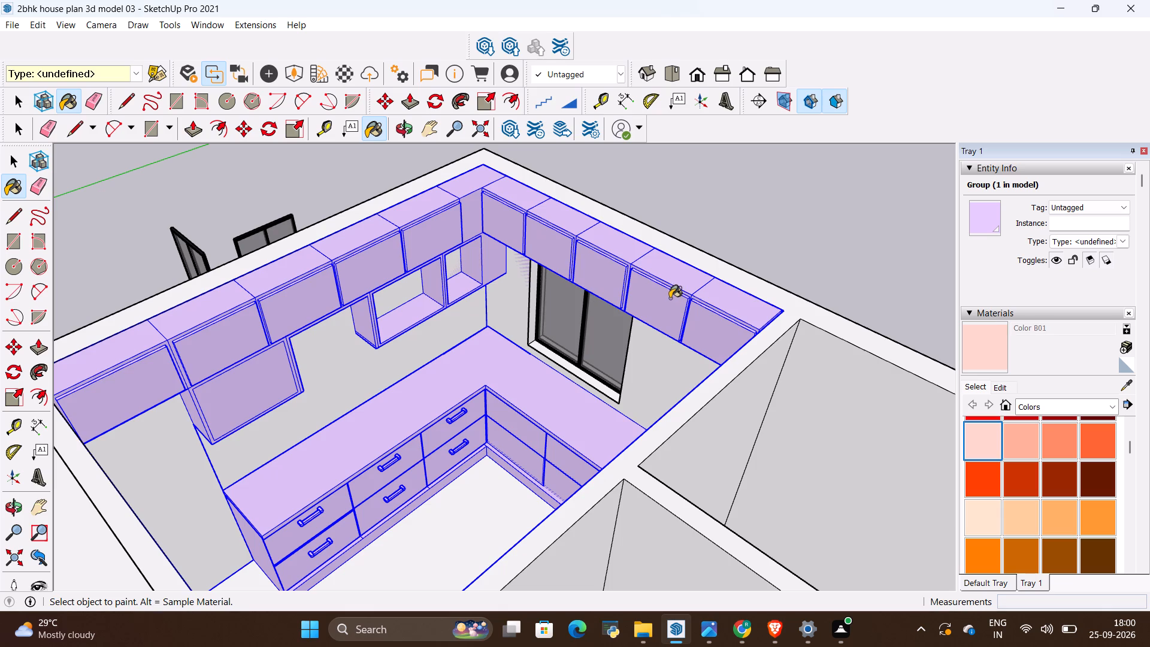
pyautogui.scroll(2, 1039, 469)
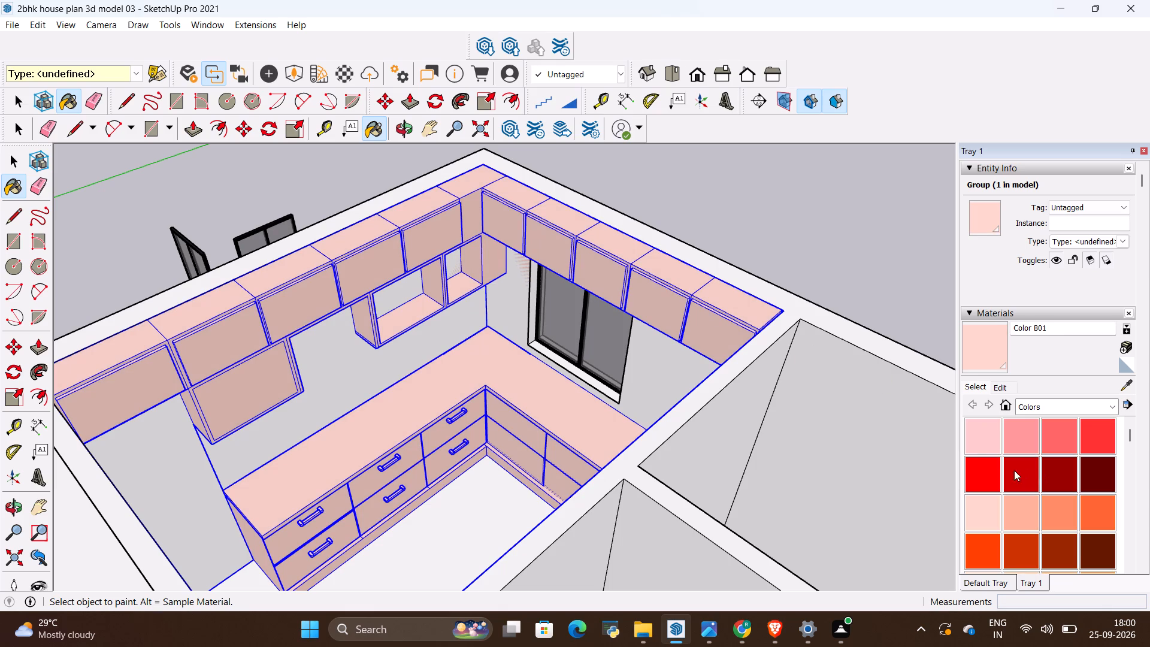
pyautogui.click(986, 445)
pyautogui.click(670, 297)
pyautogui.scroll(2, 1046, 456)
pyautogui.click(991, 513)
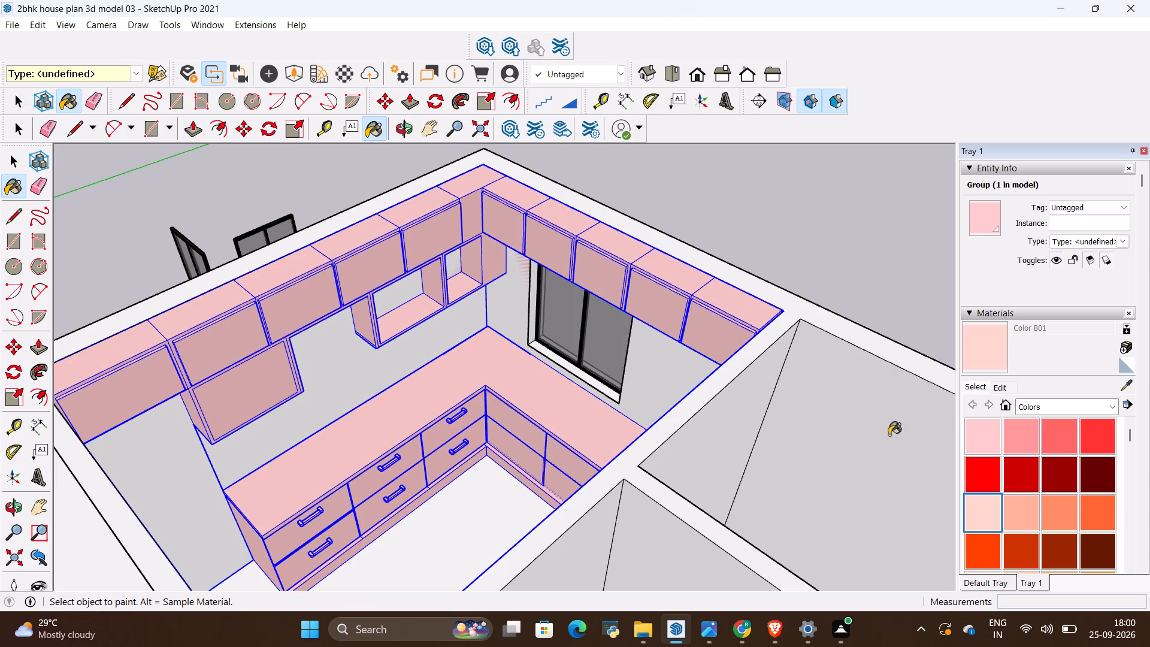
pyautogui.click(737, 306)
# Examine the recoloured kitchen cabinets and counter from several angles, both within the whole house and close up.
pyautogui.moveTo(749, 387); pyautogui.dragTo(567, 359, button='middle')
pyautogui.scroll(-5, 737, 322)
pyautogui.moveTo(440, 353); pyautogui.dragTo(684, 349, button='middle')
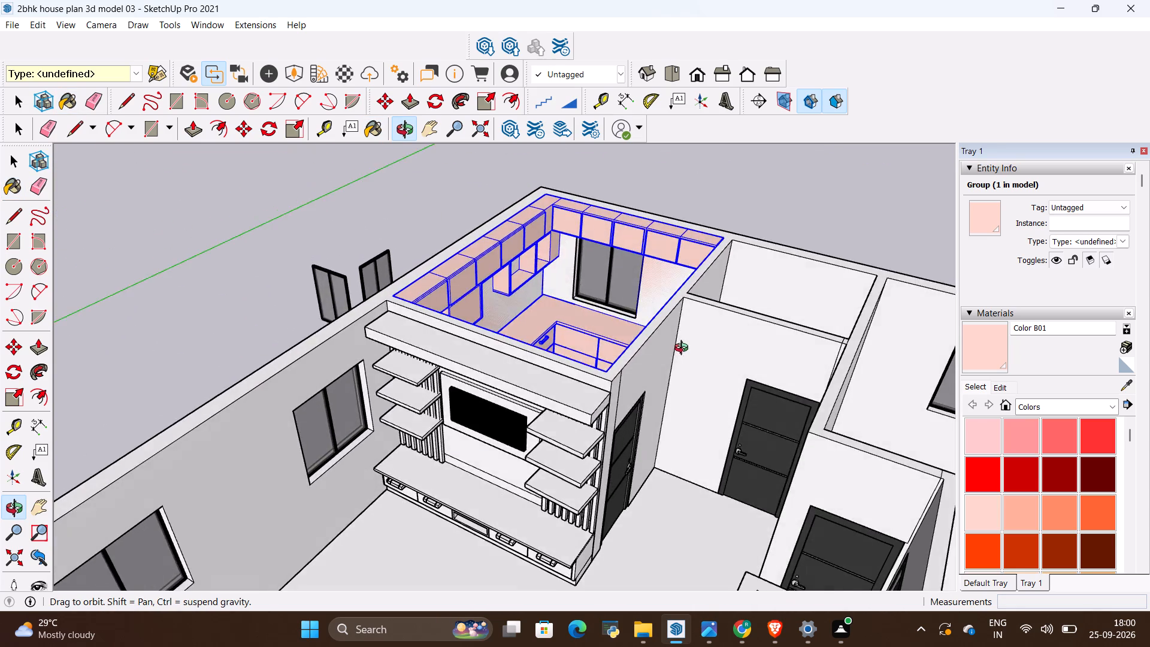
pyautogui.moveTo(684, 349); pyautogui.dragTo(478, 418, button='middle')
pyautogui.scroll(-4, 756, 354)
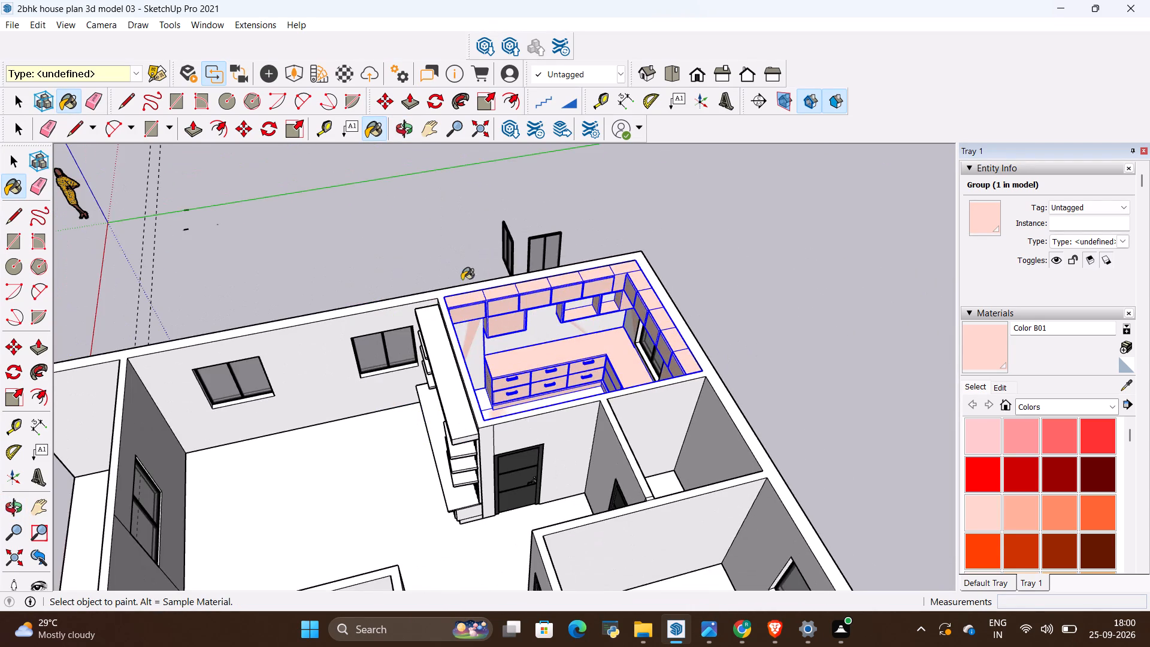
pyautogui.scroll(10, 443, 280)
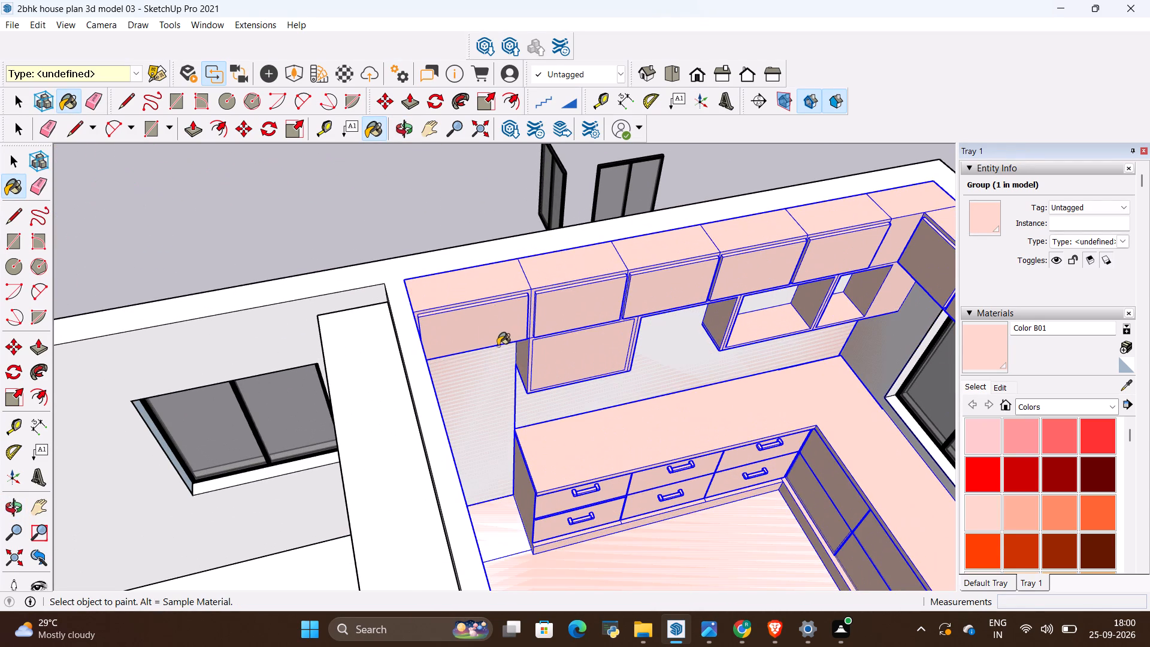
pyautogui.scroll(1, 591, 434)
pyautogui.moveTo(591, 434); pyautogui.dragTo(583, 407, button='middle')
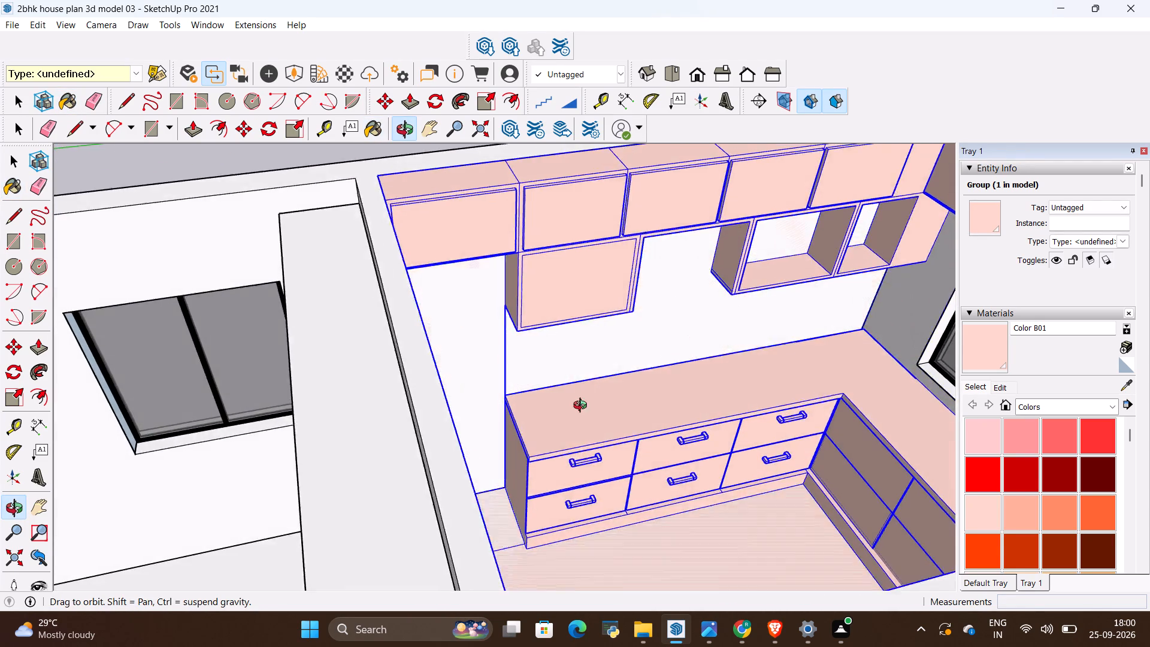
pyautogui.moveTo(583, 407); pyautogui.dragTo(584, 404, button='middle')
pyautogui.scroll(-4, 580, 412)
# Switch to Photos and examine the cabinet finishes in the perspective view of the reference kitchen image.
pyautogui.hotkey('alt', 'Tab')
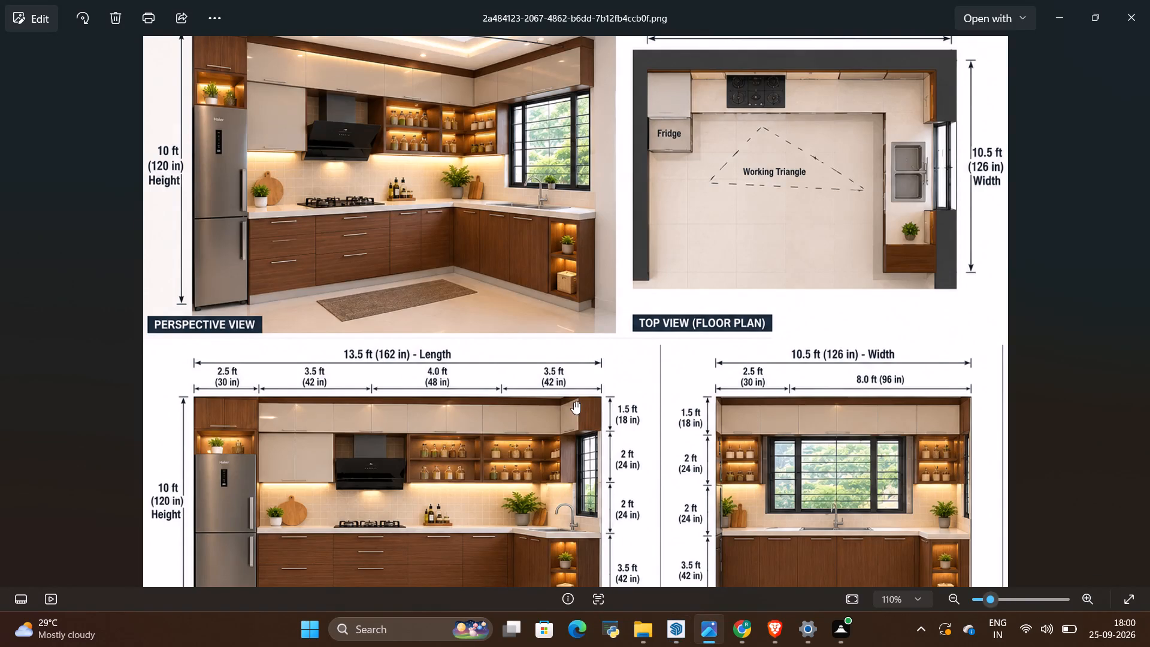
pyautogui.scroll(6, 368, 83)
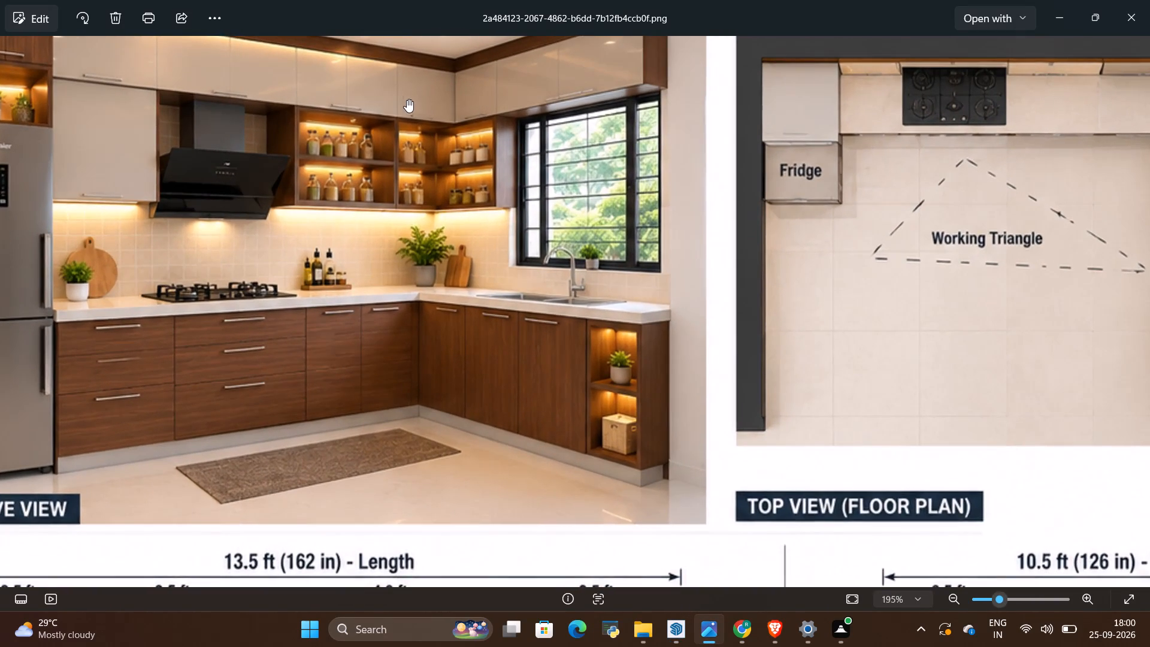
pyautogui.scroll(5, 512, 103)
pyautogui.scroll(-4, 518, 104)
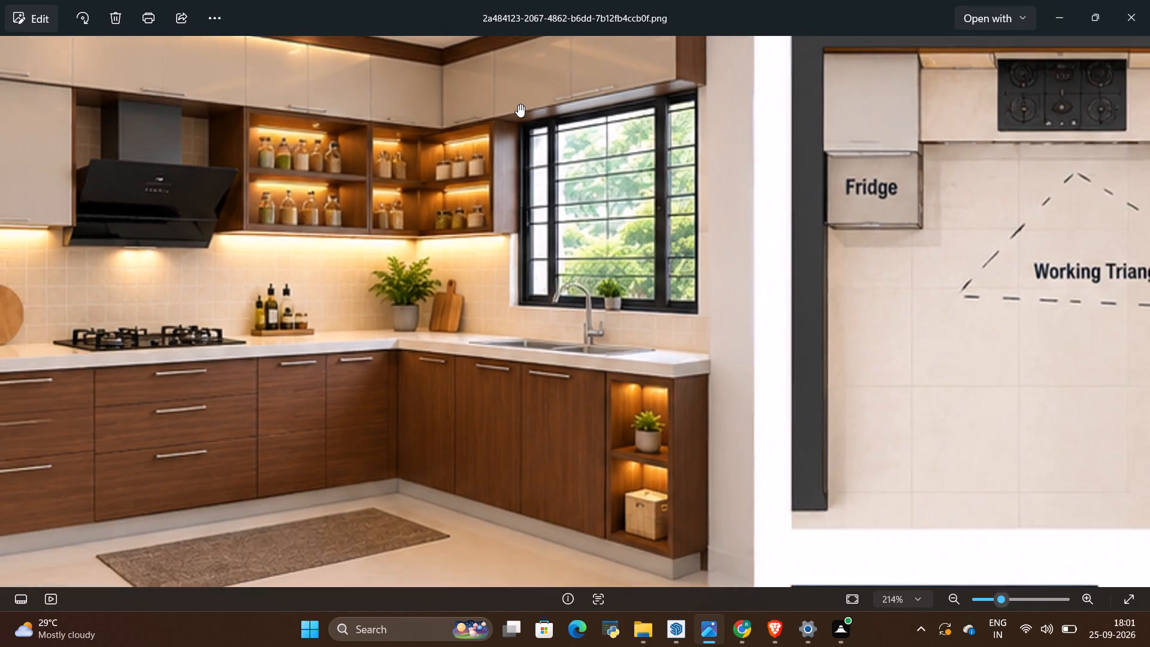
pyautogui.scroll(-4, 518, 104)
pyautogui.hotkey('alt', 'Tab')
# Back in SketchUp, paint the kitchen cabinet and counter group with Color C01 from the Colors collection and deselect it.
pyautogui.scroll(11, 589, 292)
pyautogui.scroll(-3, 417, 285)
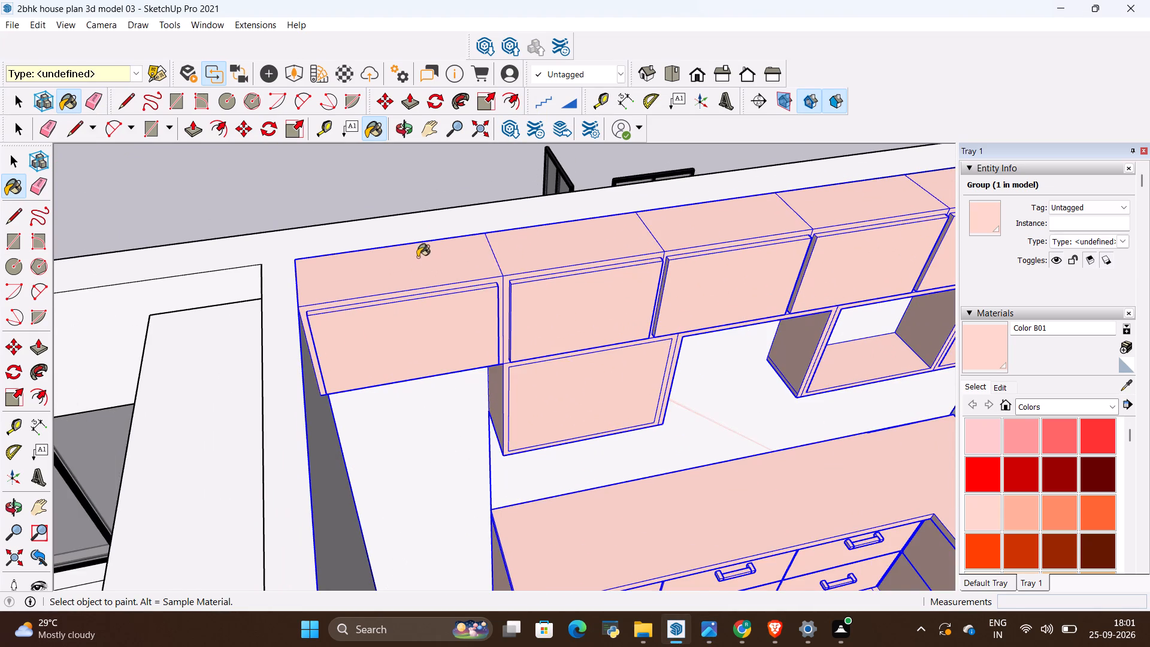
pyautogui.scroll(-4, 417, 255)
pyautogui.scroll(-2, 1028, 508)
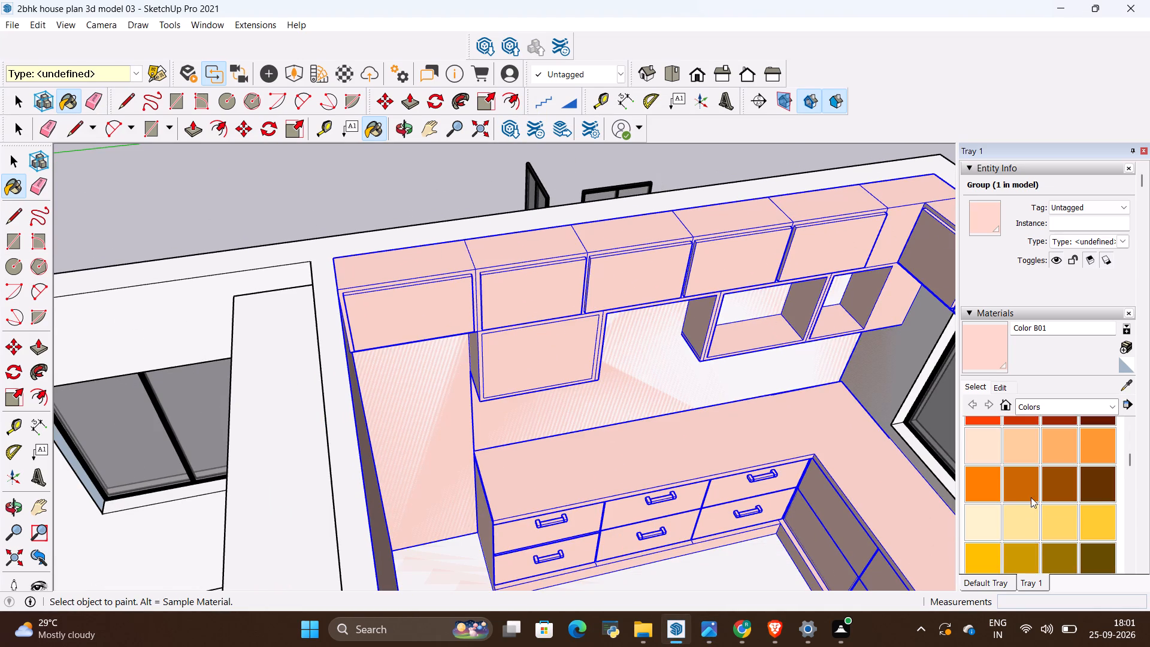
pyautogui.click(981, 441)
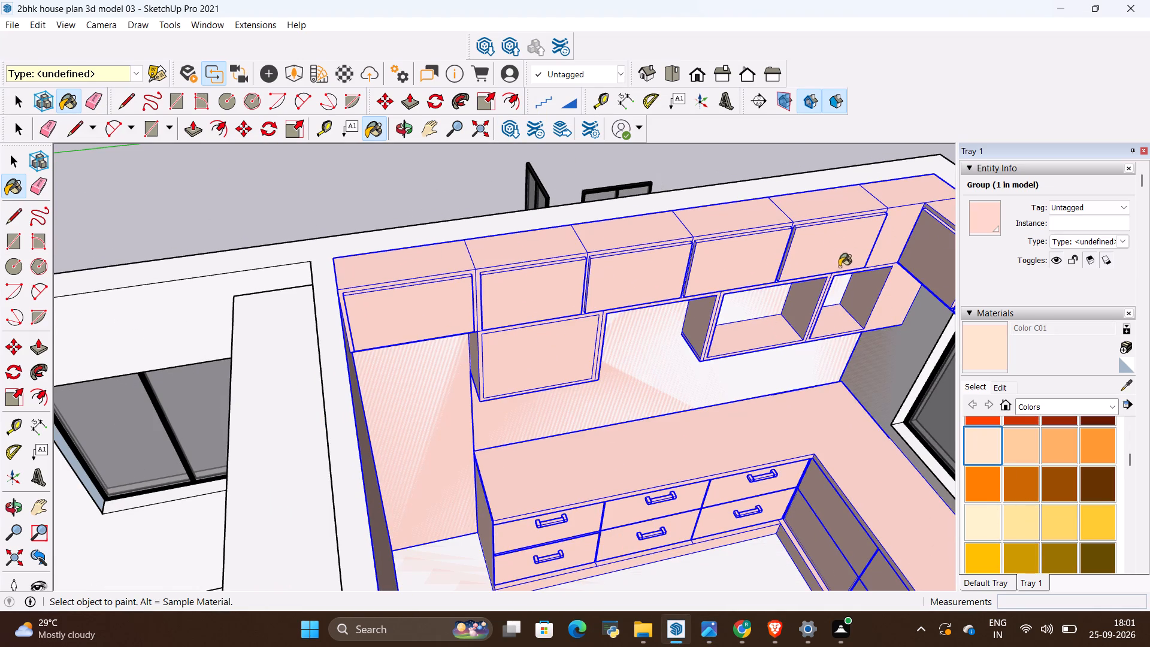
pyautogui.click(826, 208)
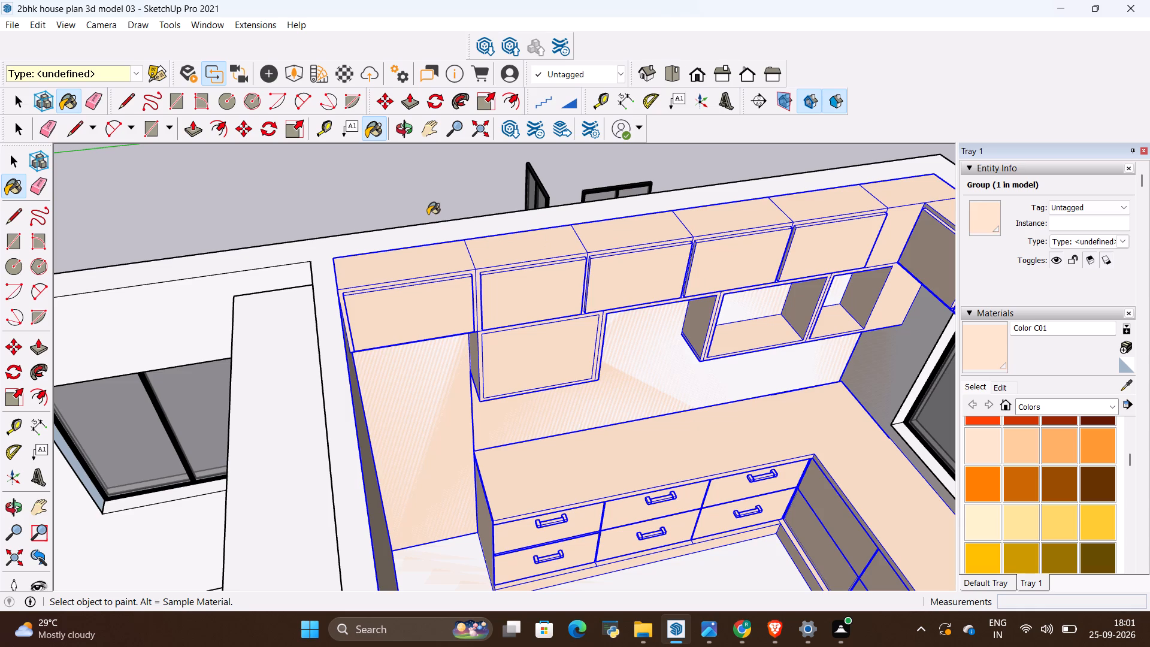
pyautogui.press('space')
pyautogui.click(428, 207)
pyautogui.scroll(-10, 426, 207)
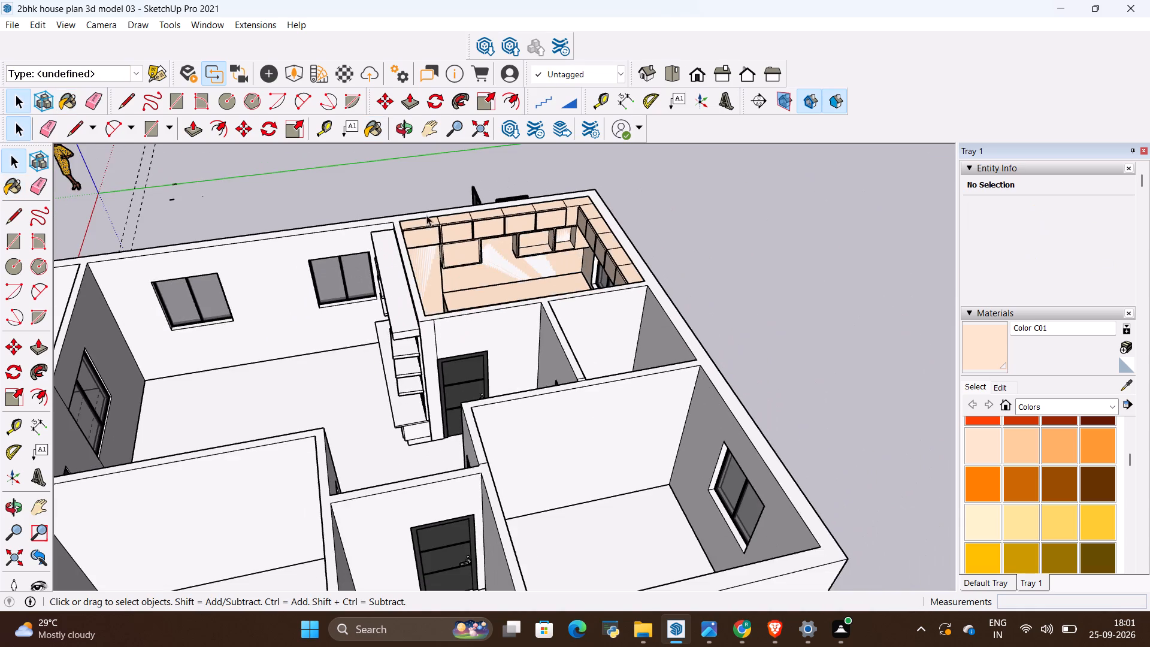
pyautogui.moveTo(403, 338); pyautogui.dragTo(433, 369, button='middle')
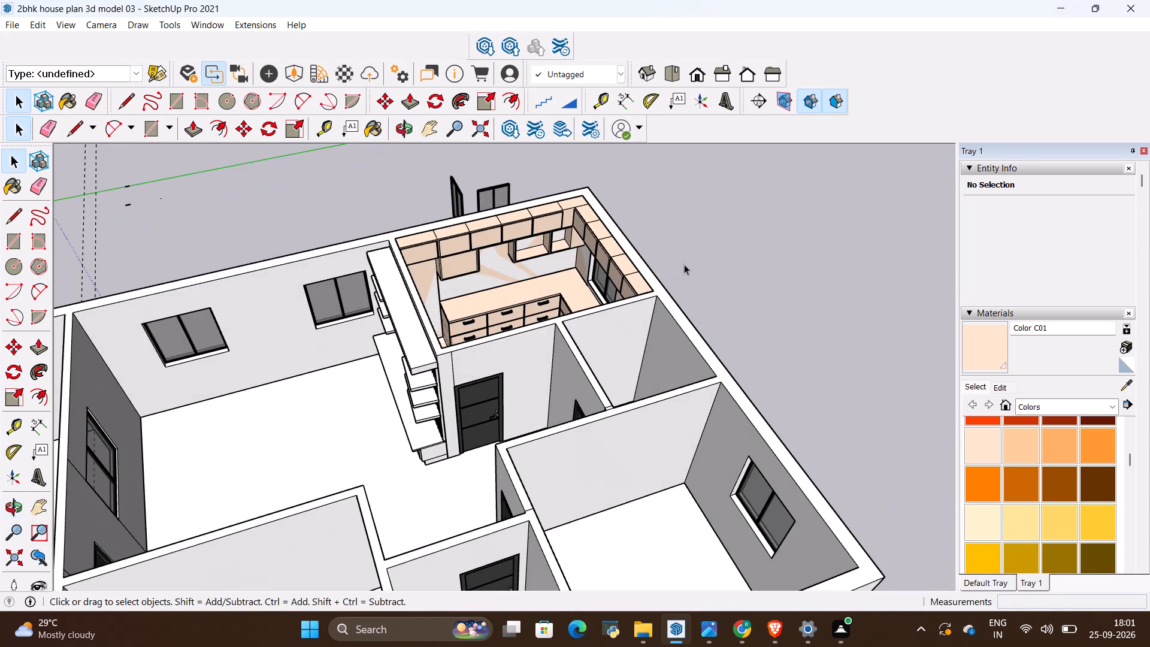
# Check the countertop in the Photos reference image and paint the L-shaped countertop face inside the kitchen group with Stone Marble from the Stone collection.
pyautogui.scroll(11, 553, 257)
pyautogui.press('space')
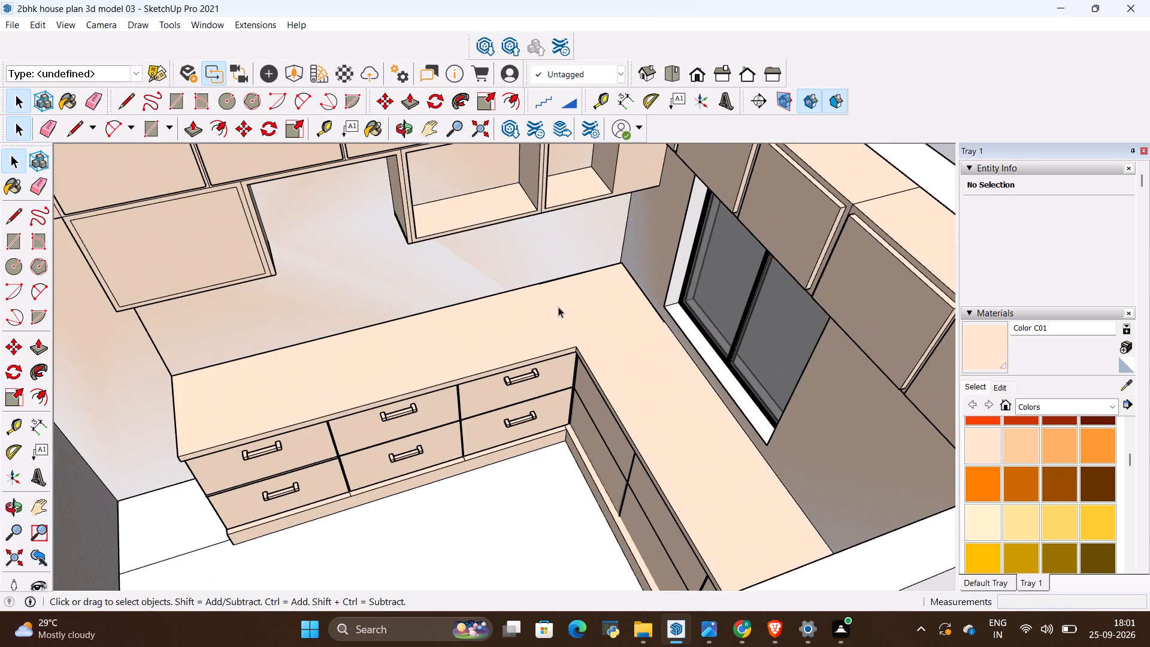
pyautogui.doubleClick(558, 307)
pyautogui.click(491, 334)
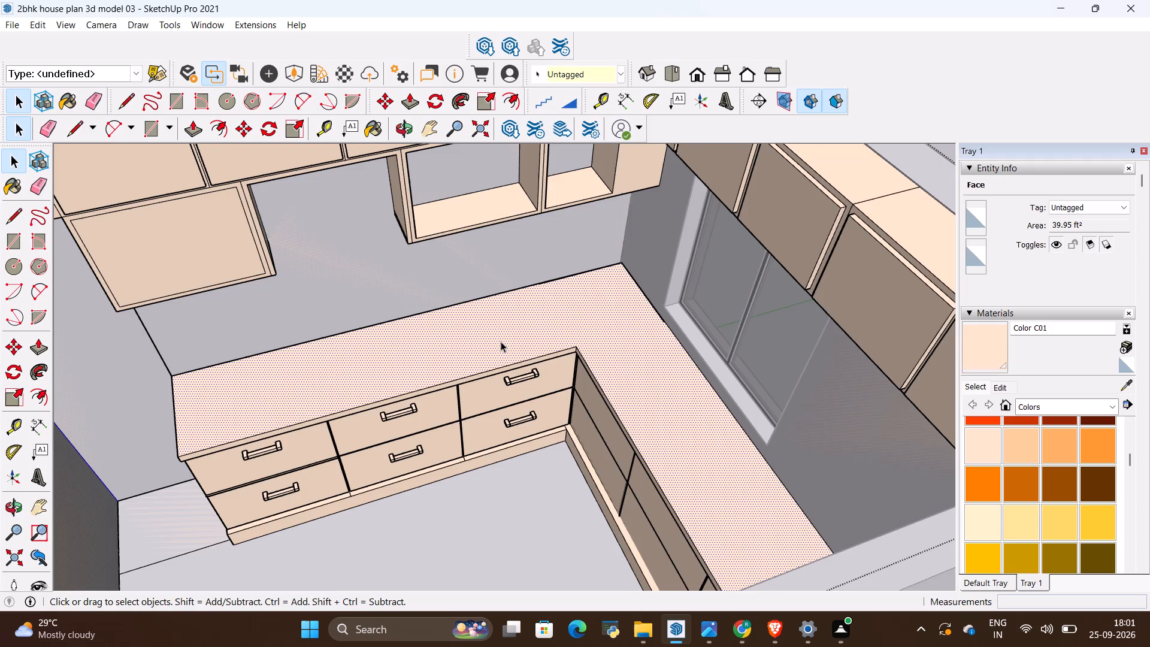
pyautogui.hotkey('alt', 'Tab')
pyautogui.scroll(8, 396, 229)
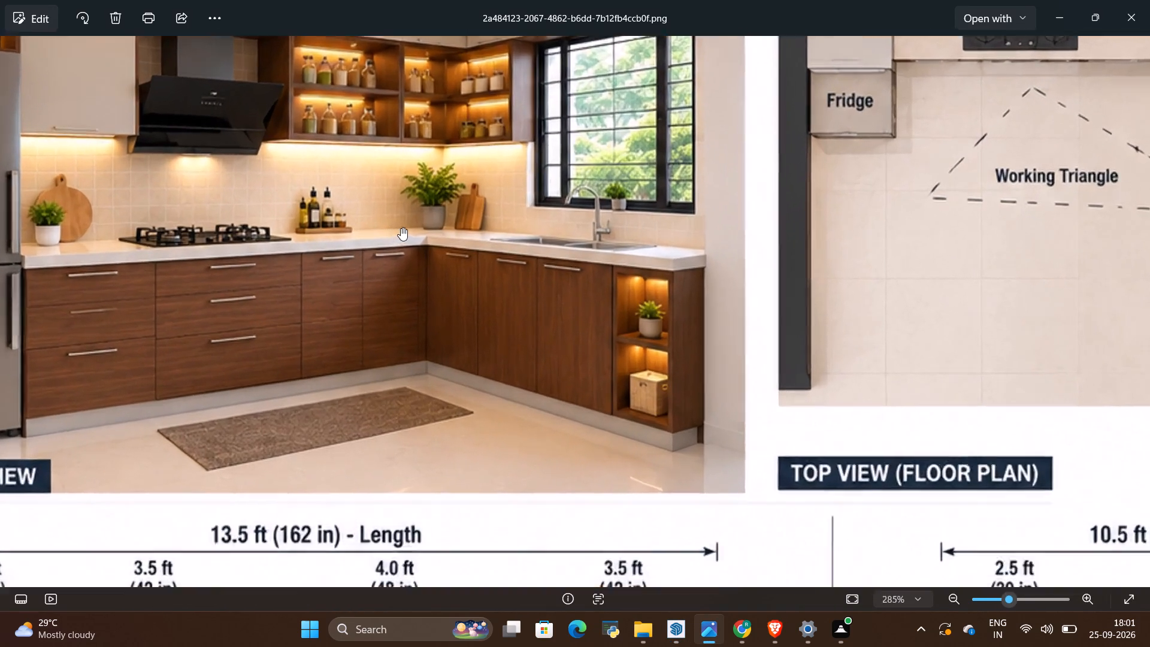
pyautogui.scroll(4, 401, 228)
pyautogui.hotkey('alt', 'Tab')
pyautogui.scroll(-2, 506, 292)
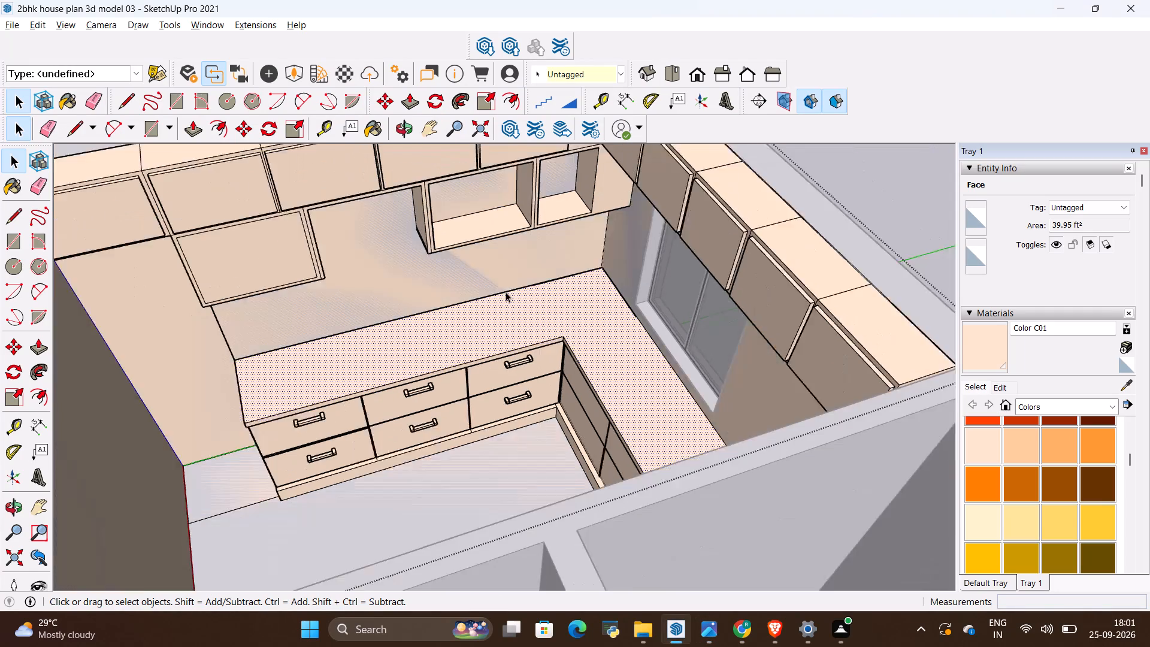
pyautogui.scroll(-1, 506, 292)
pyautogui.click(1048, 404)
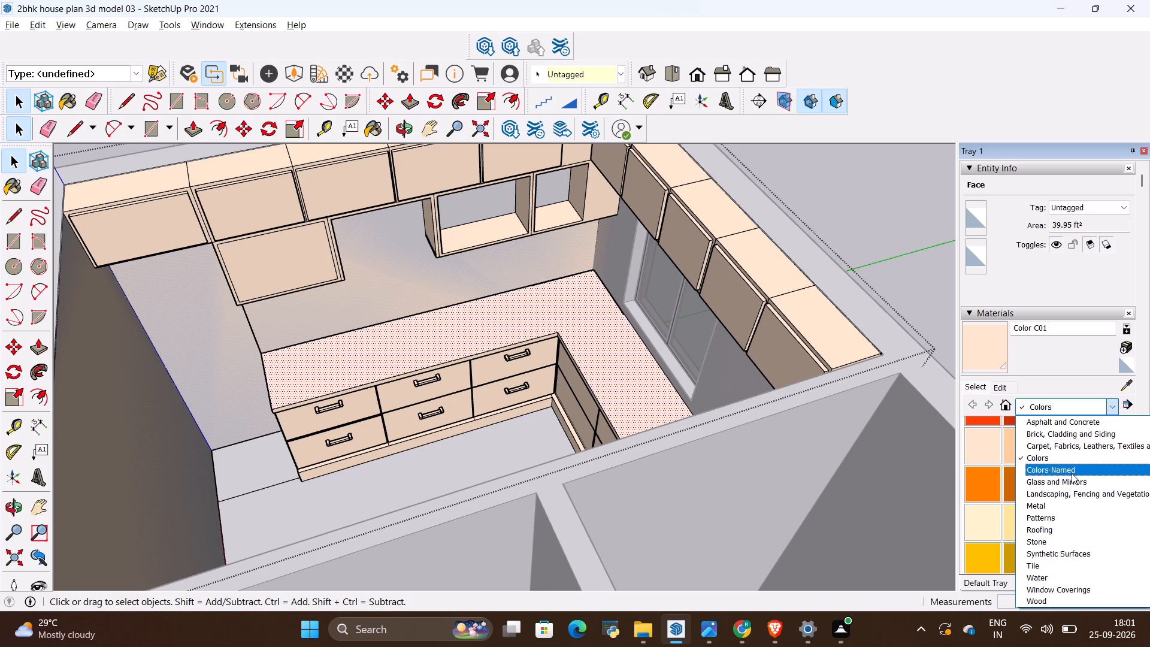
pyautogui.click(1063, 546)
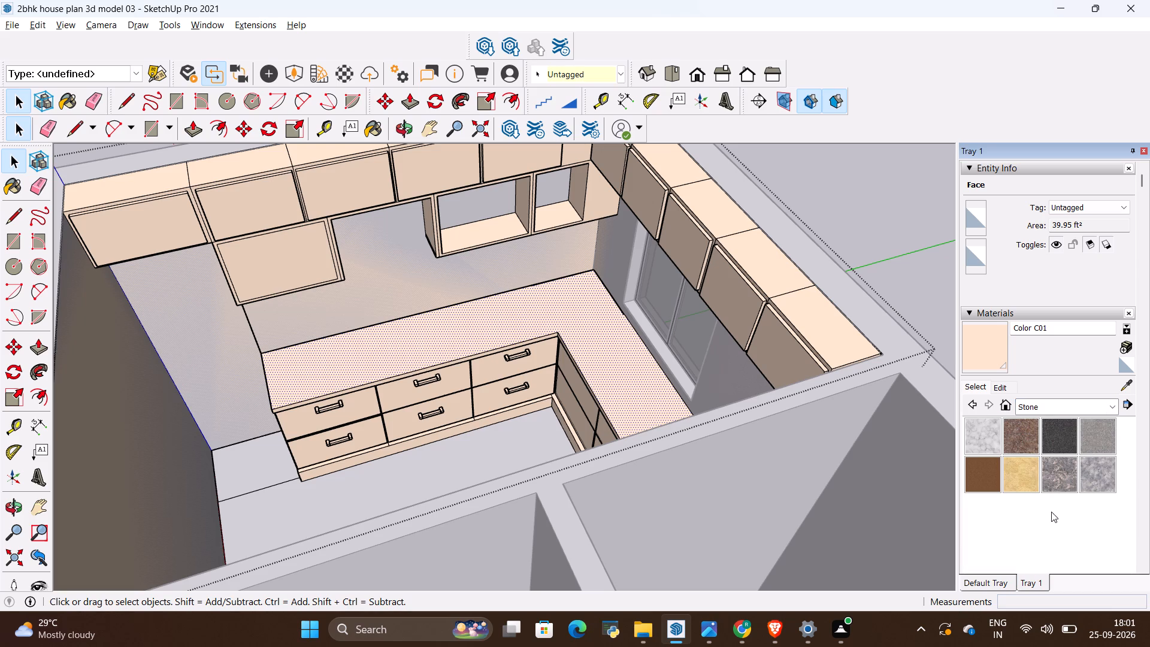
pyautogui.click(1065, 470)
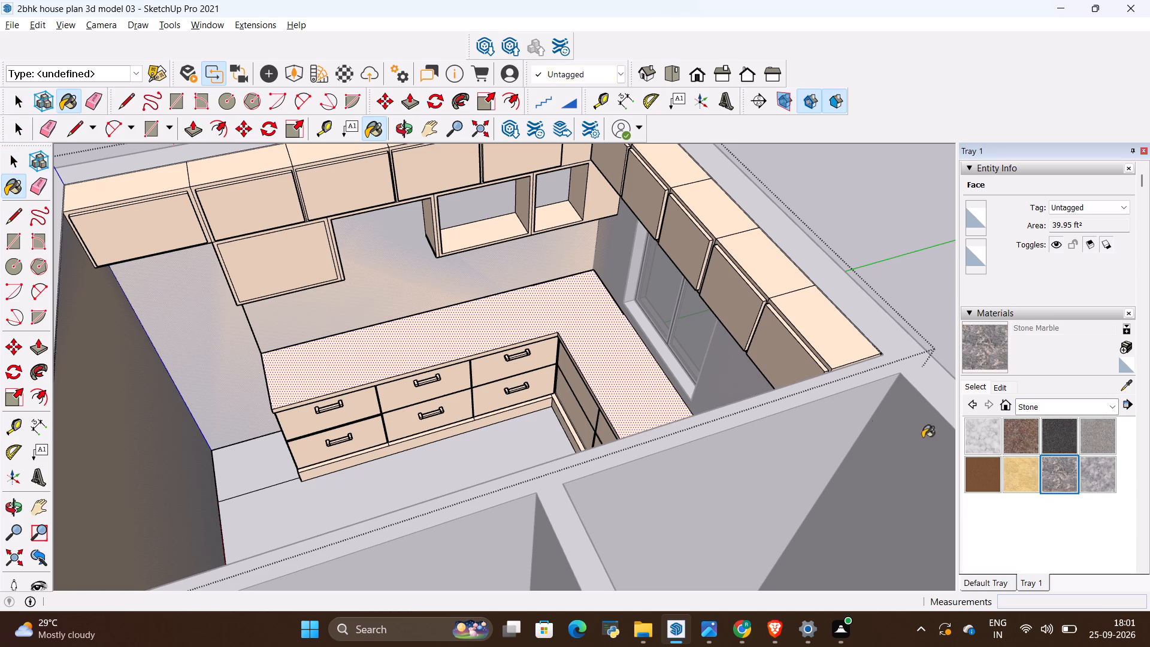
pyautogui.click(652, 398)
pyautogui.scroll(7, 559, 351)
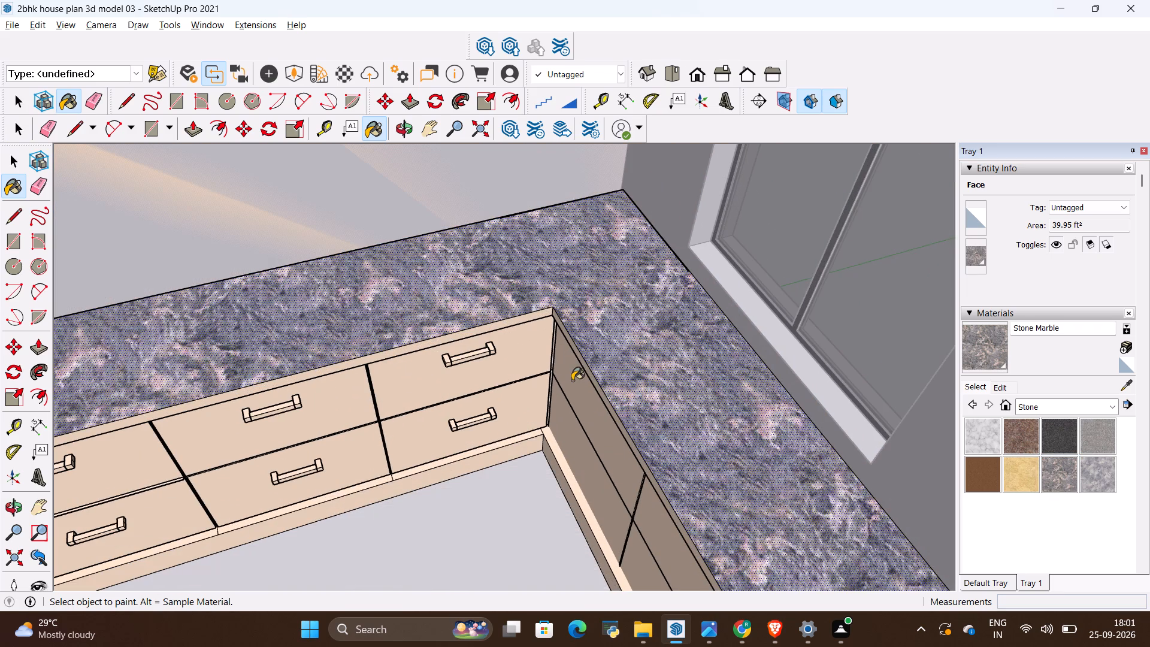
pyautogui.scroll(-7, 591, 456)
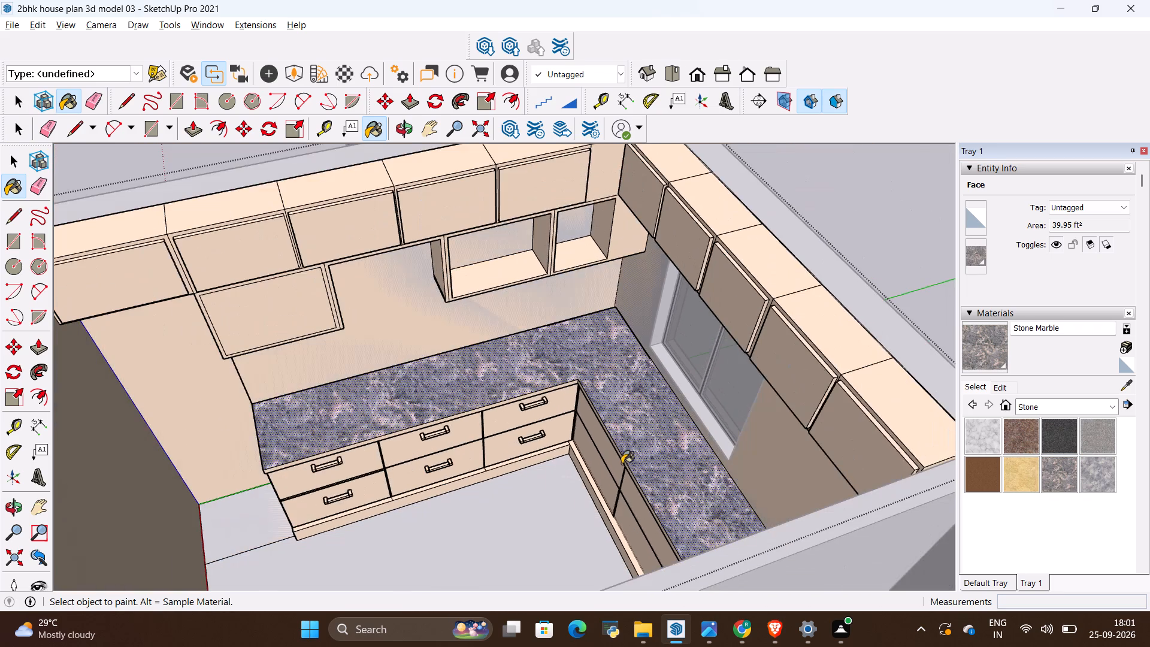
pyautogui.moveTo(621, 485); pyautogui.dragTo(598, 470, button='middle')
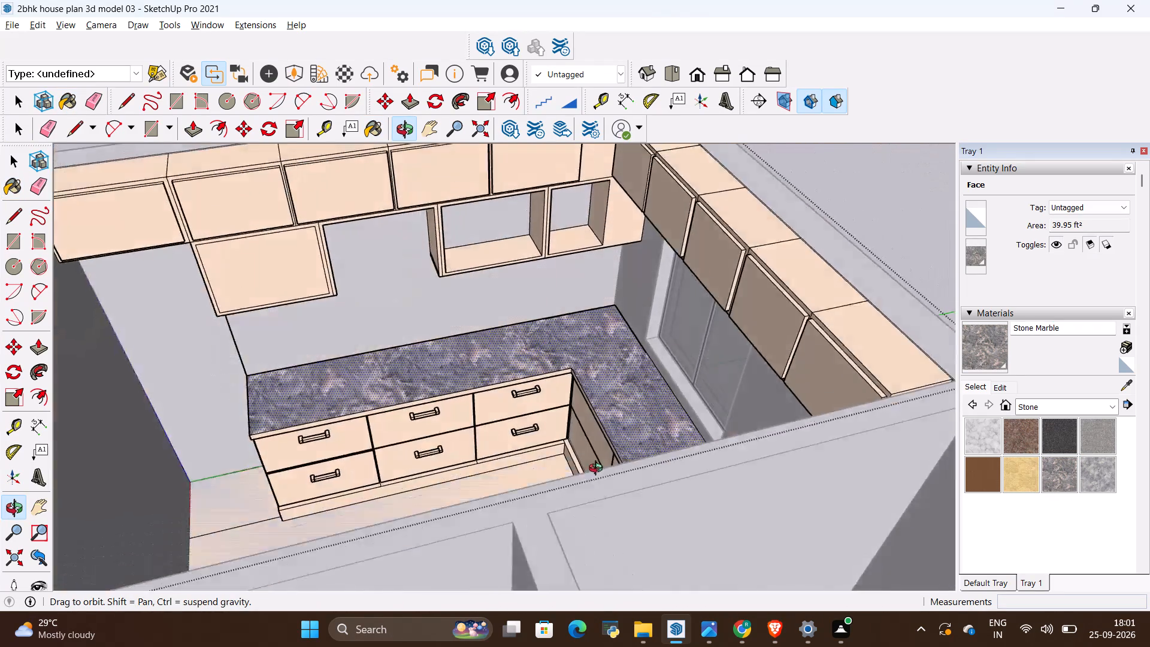
# Paint the front edge faces along both runs of the L-shaped countertop with Stone Marble.
pyautogui.moveTo(598, 470); pyautogui.dragTo(641, 461, button='middle')
pyautogui.scroll(2, 523, 391)
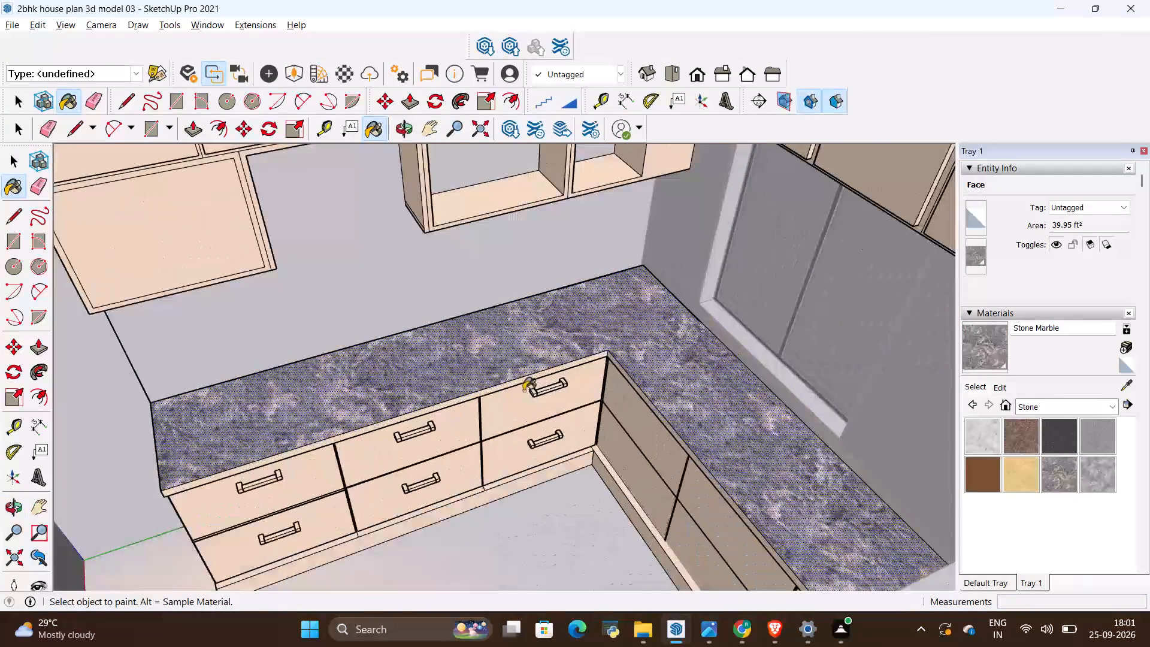
pyautogui.scroll(14, 523, 391)
pyautogui.scroll(1, 440, 403)
pyautogui.moveTo(440, 403); pyautogui.dragTo(448, 330, button='middle')
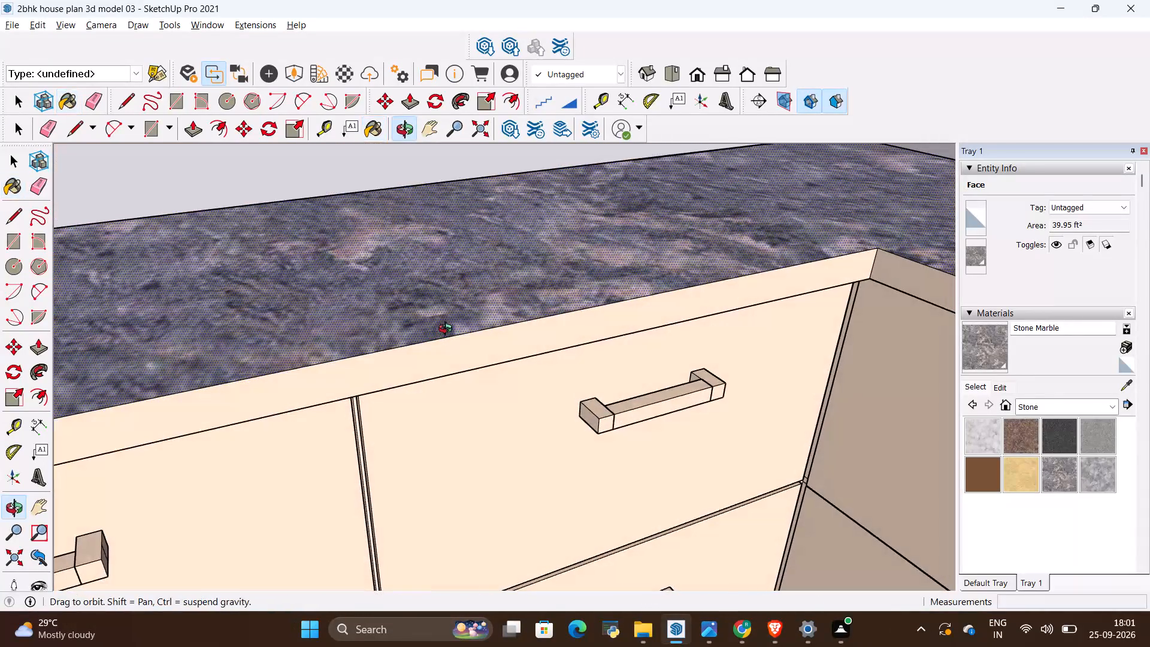
pyautogui.click(452, 361)
pyautogui.scroll(-4, 247, 386)
pyautogui.scroll(6, 800, 336)
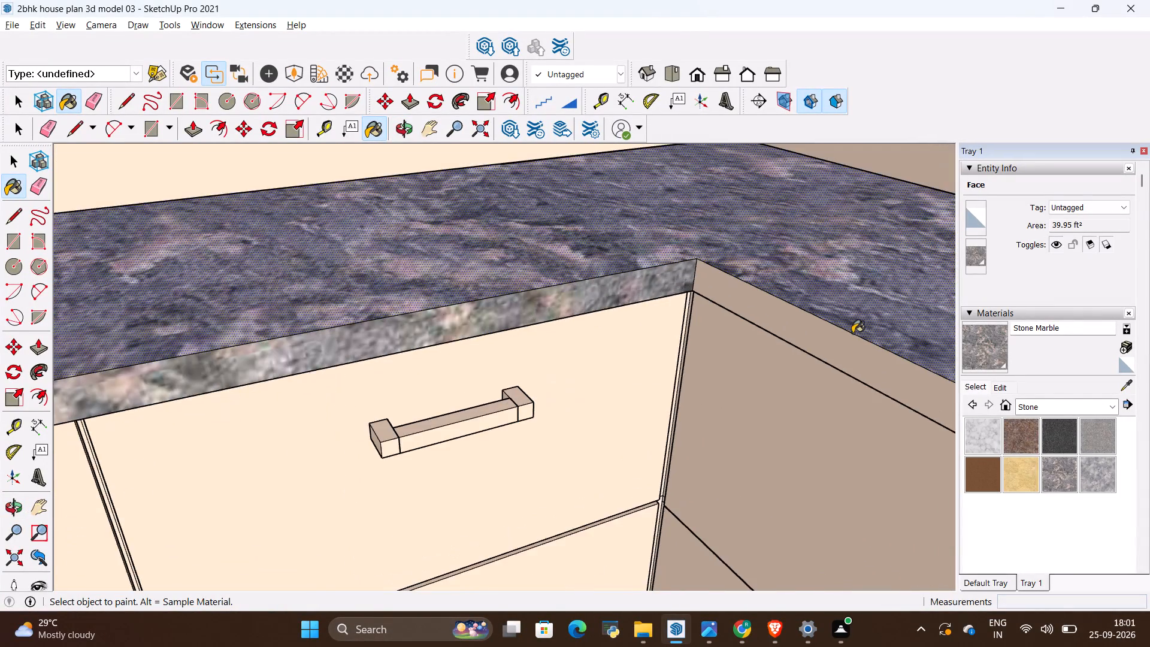
pyautogui.scroll(3, 852, 333)
pyautogui.click(826, 361)
pyautogui.scroll(-12, 429, 390)
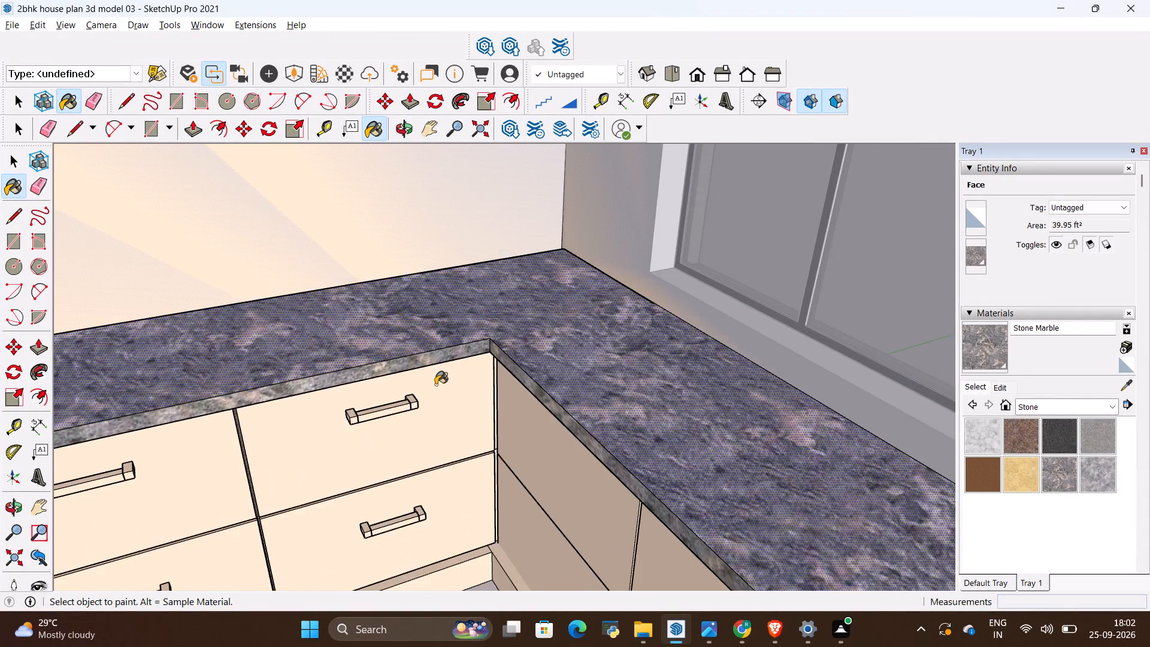
# Examine the kitchen cabinets and painted countertop from several distances, and compare them with the reference kitchen image in Photos.
pyautogui.scroll(-5, 435, 385)
pyautogui.scroll(1, 580, 374)
pyautogui.scroll(-16, 580, 374)
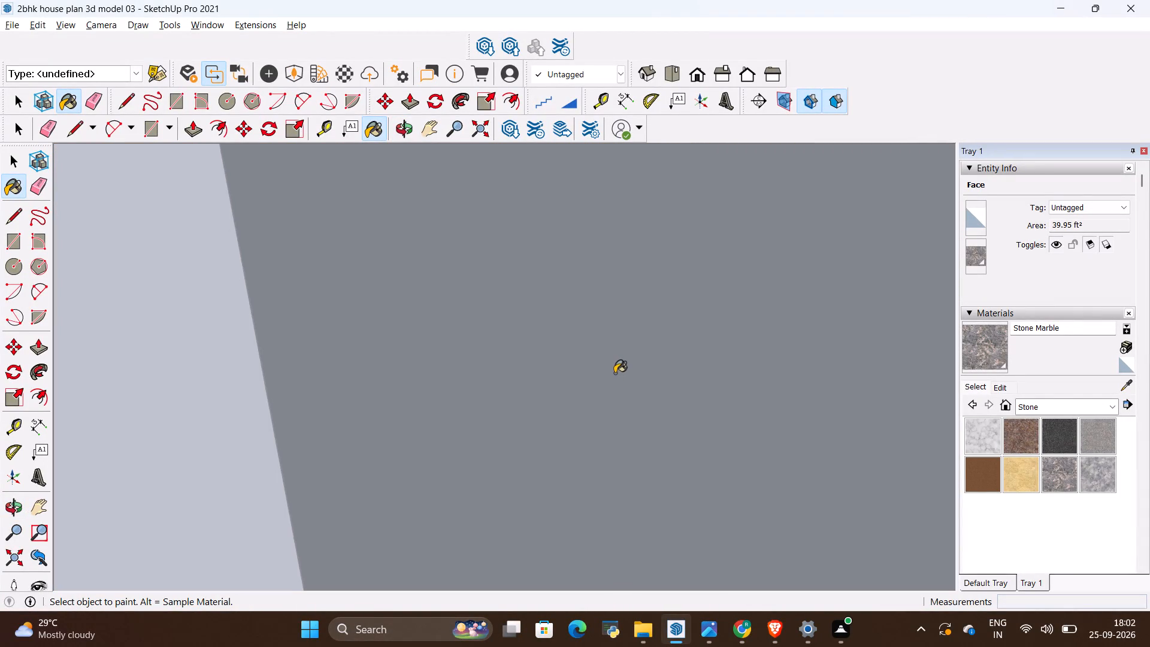
pyautogui.scroll(-20, 615, 373)
pyautogui.scroll(-20, 615, 373)
pyautogui.scroll(-1, 615, 373)
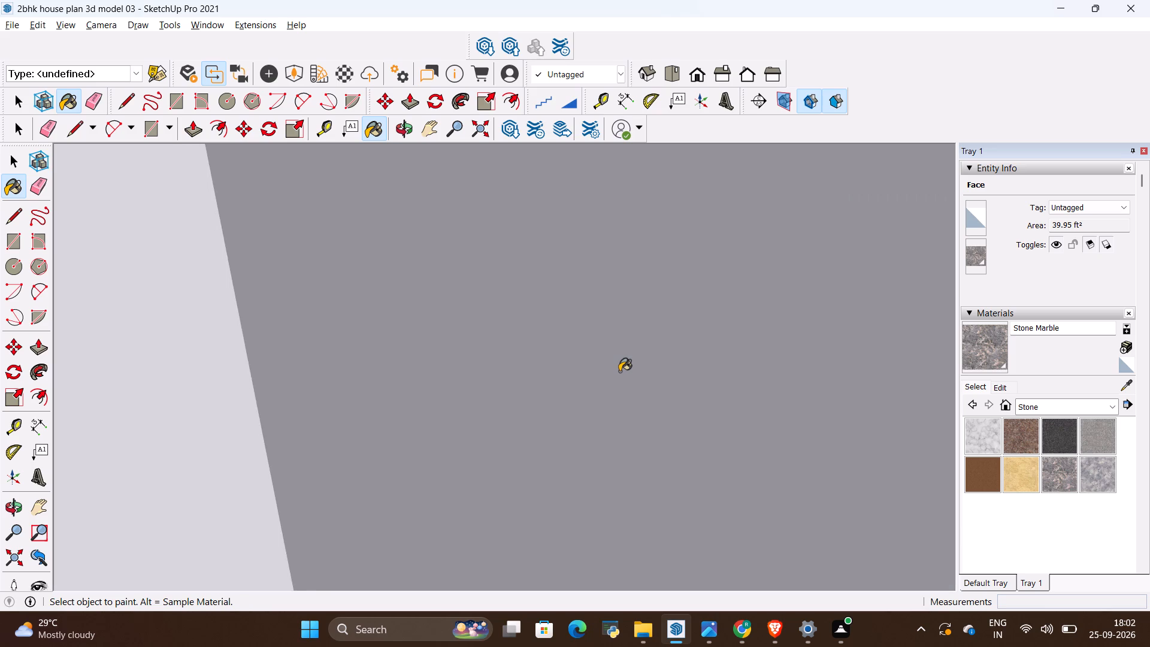
pyautogui.scroll(-20, 619, 371)
pyautogui.scroll(-20, 619, 371)
pyautogui.scroll(-1, 619, 371)
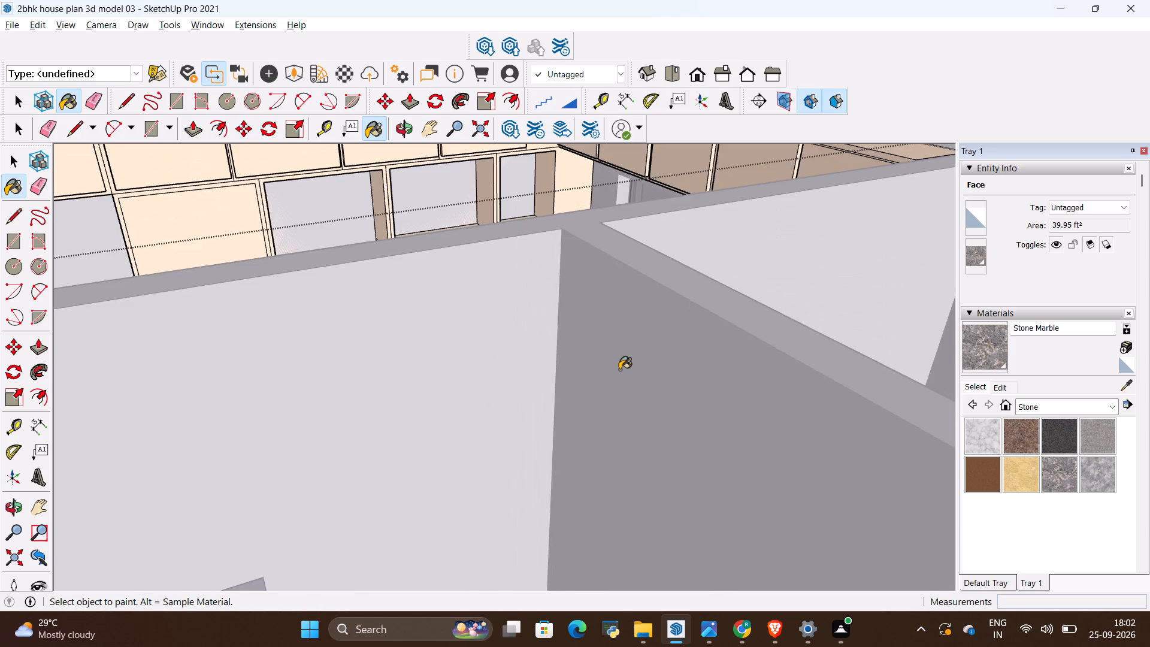
pyautogui.scroll(-10, 619, 370)
pyautogui.scroll(8, 540, 232)
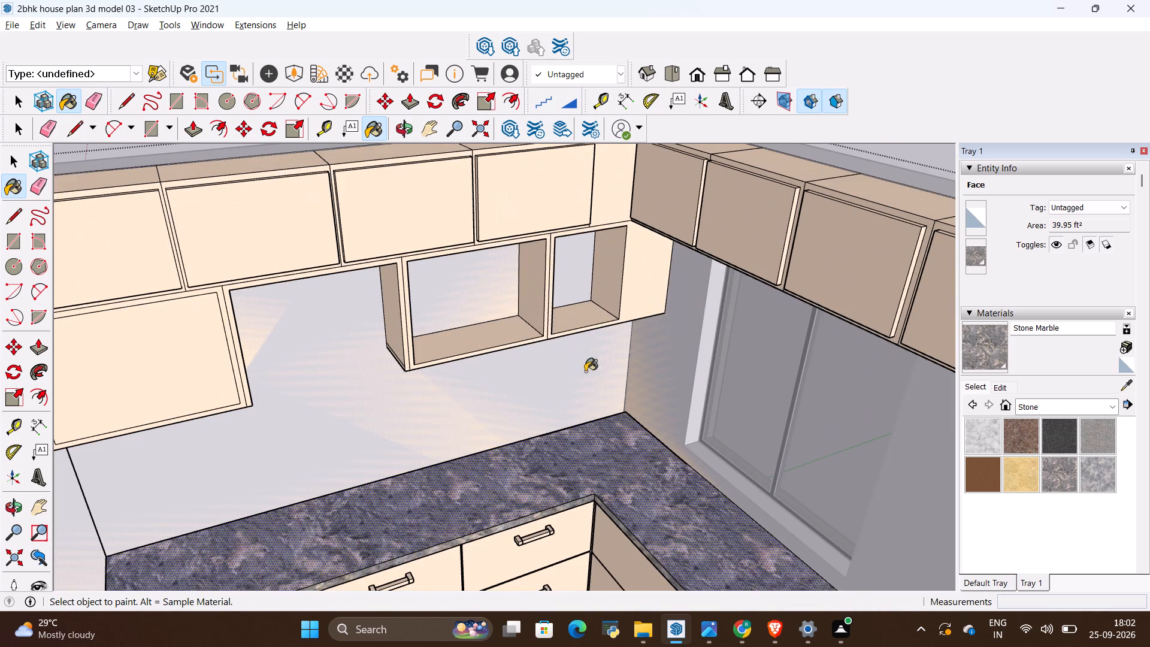
pyautogui.moveTo(585, 371); pyautogui.dragTo(574, 422, button='middle')
pyautogui.scroll(-9, 564, 362)
pyautogui.scroll(4, 541, 485)
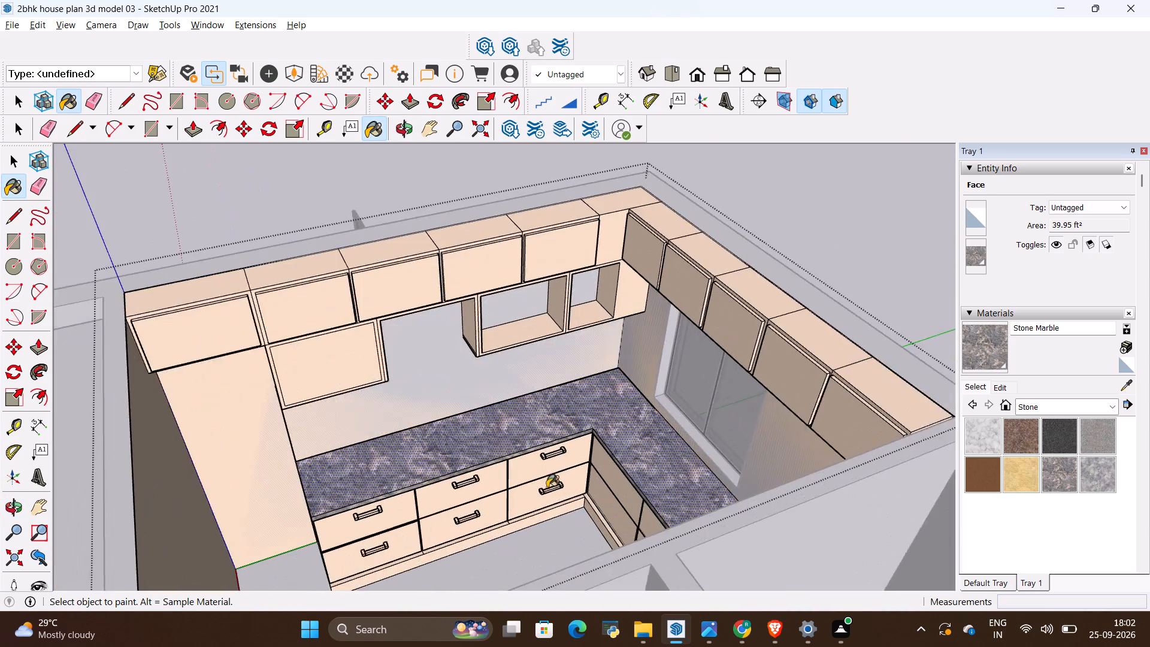
pyautogui.scroll(3, 547, 488)
pyautogui.scroll(-4, 538, 493)
pyautogui.scroll(2, 531, 347)
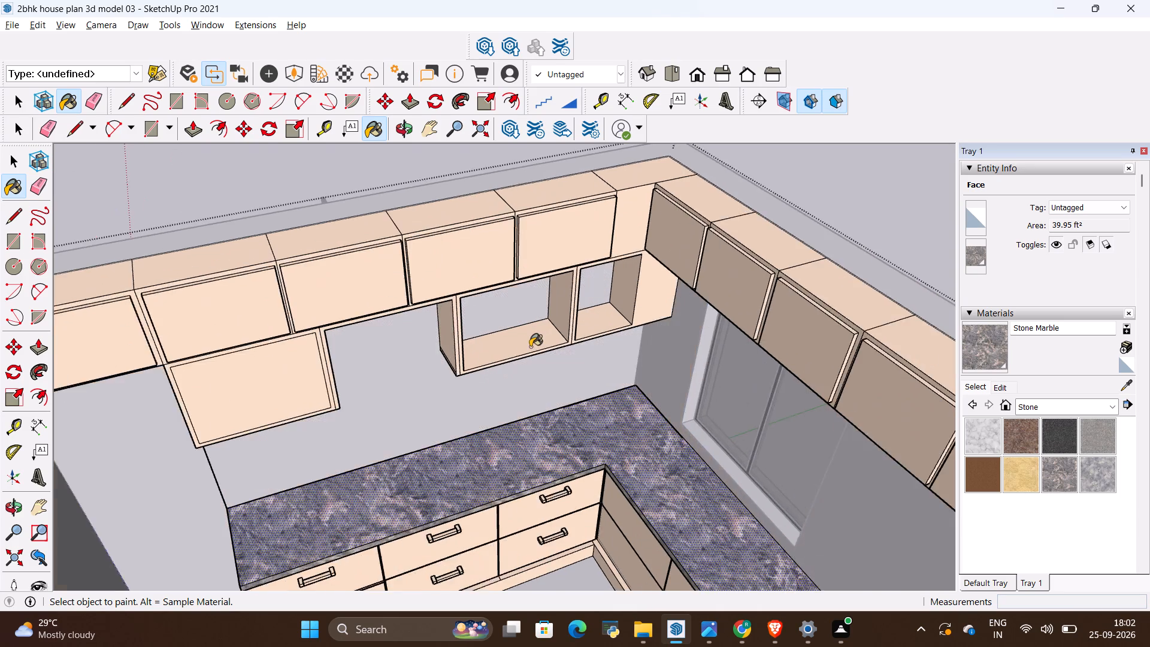
pyautogui.scroll(4, 530, 347)
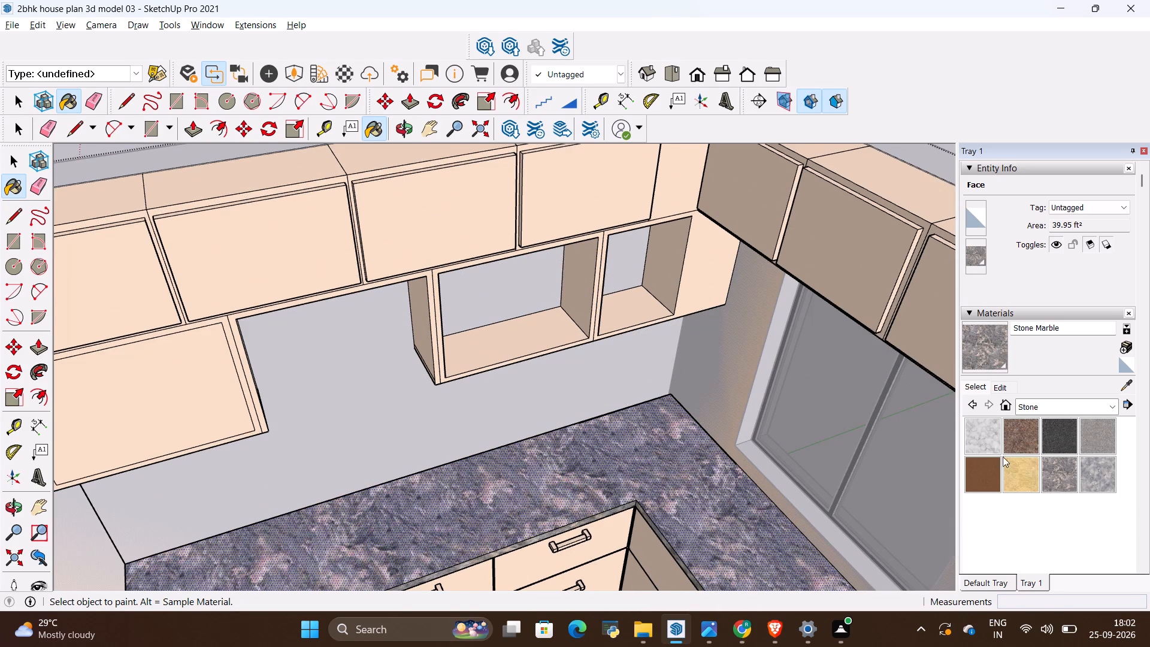
pyautogui.scroll(3, 1039, 464)
pyautogui.scroll(-1, 529, 398)
pyautogui.hotkey('alt', 'Tab')
pyautogui.hotkey('alt', 'Tab')
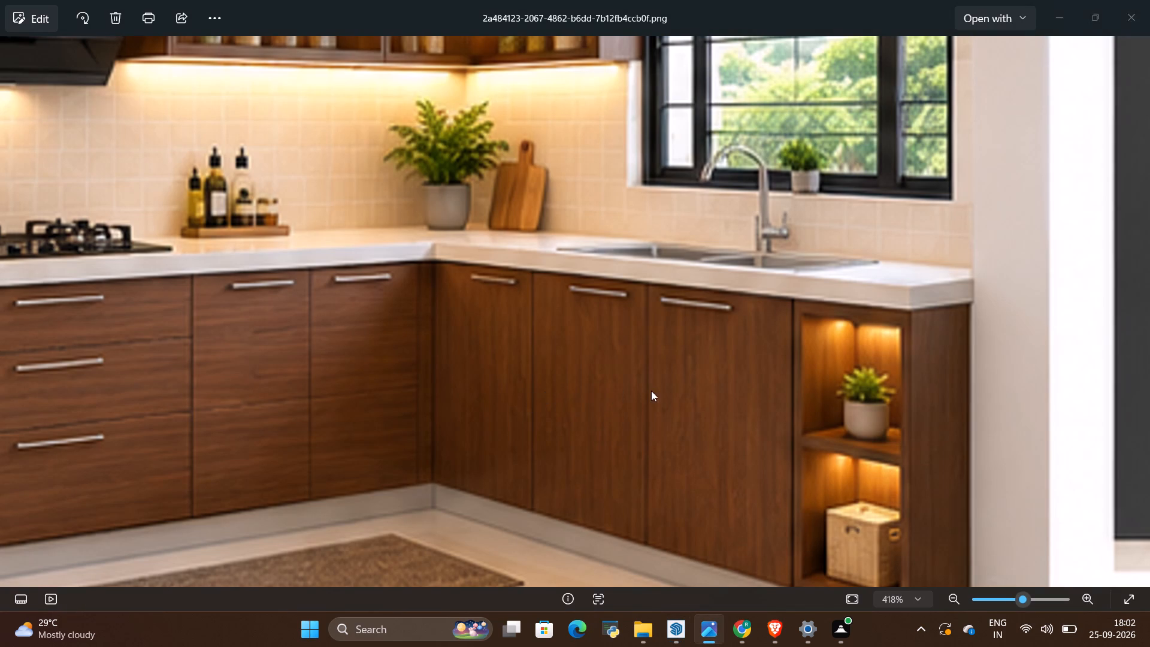
# Back in SketchUp, choose Wood Floor Dark from the Wood collection and open the base cabinet drawer group for editing.
pyautogui.click(1039, 410)
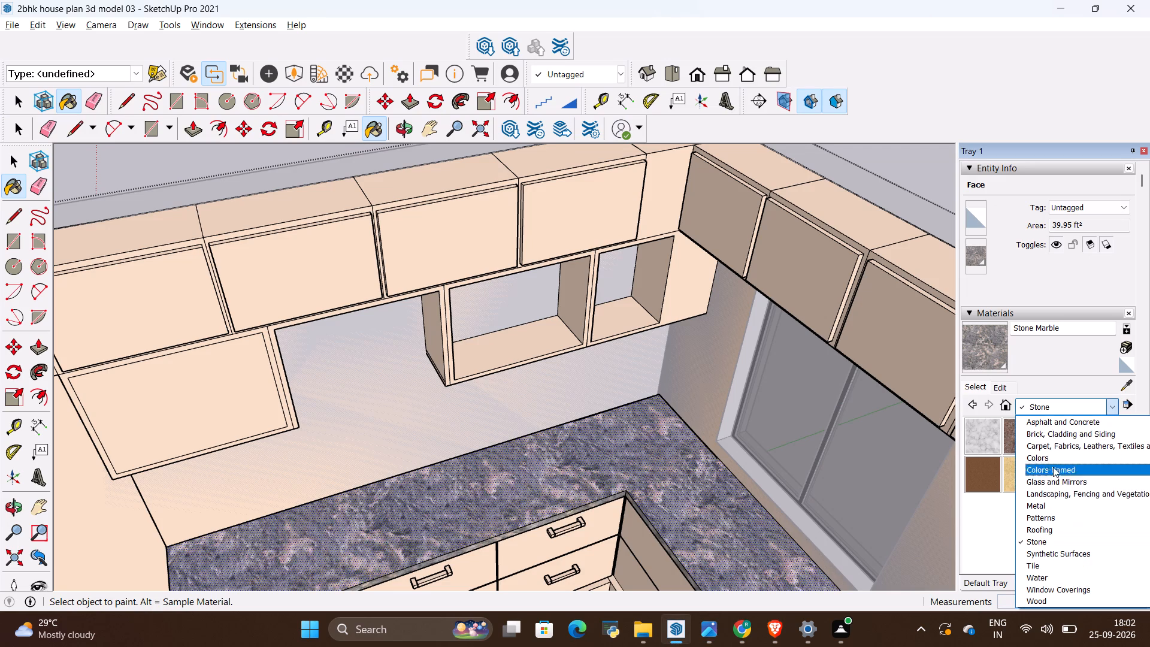
pyautogui.click(1064, 599)
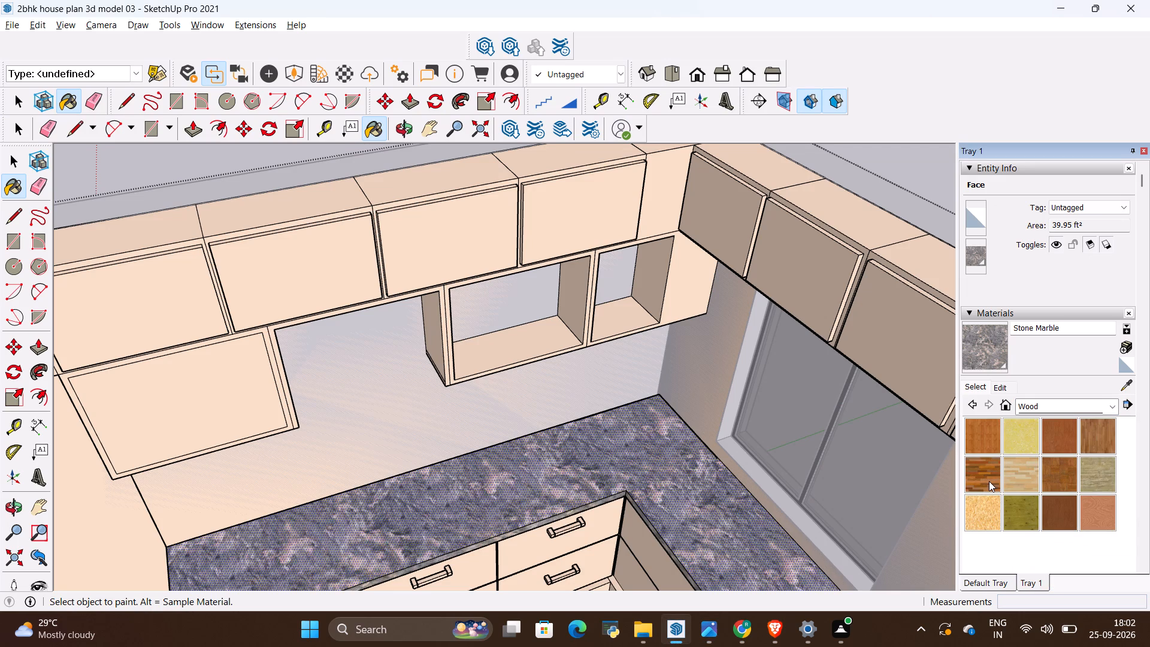
pyautogui.click(989, 481)
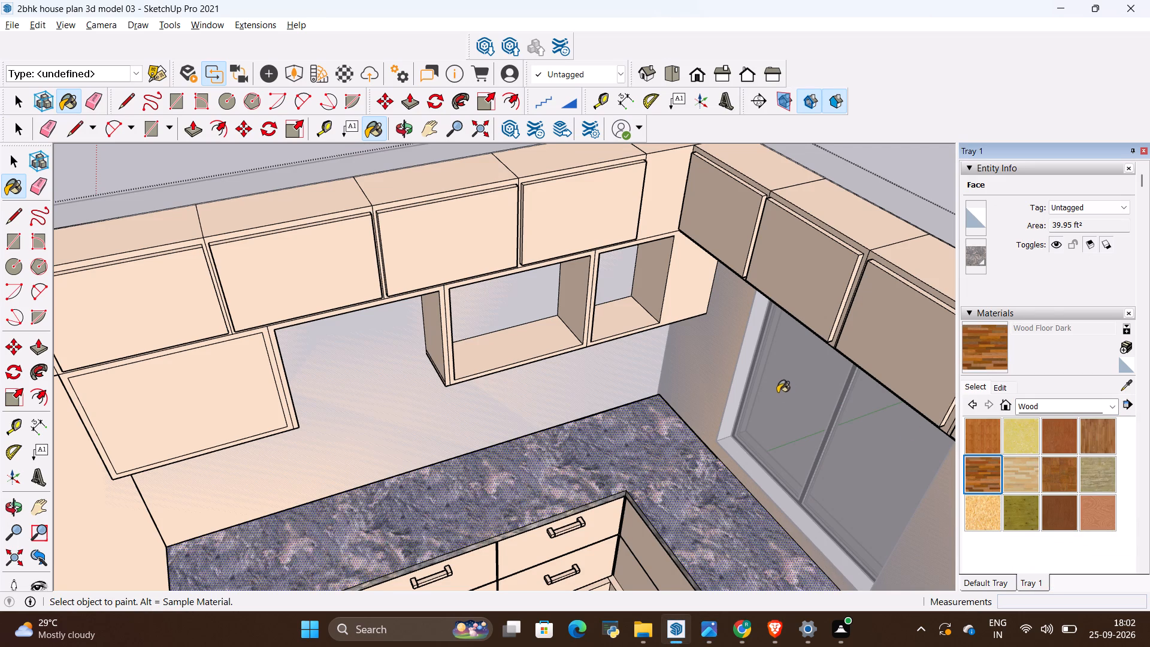
pyautogui.scroll(-5, 776, 391)
pyautogui.scroll(9, 502, 571)
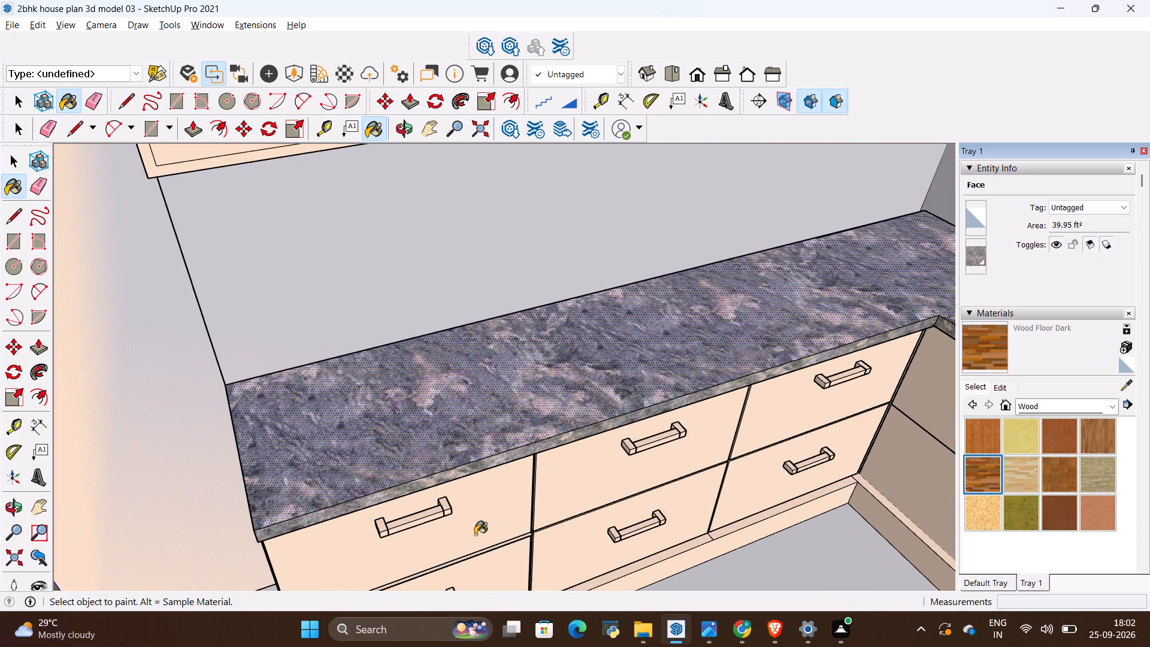
pyautogui.press('space')
pyautogui.click(474, 532)
pyautogui.doubleClick(474, 532)
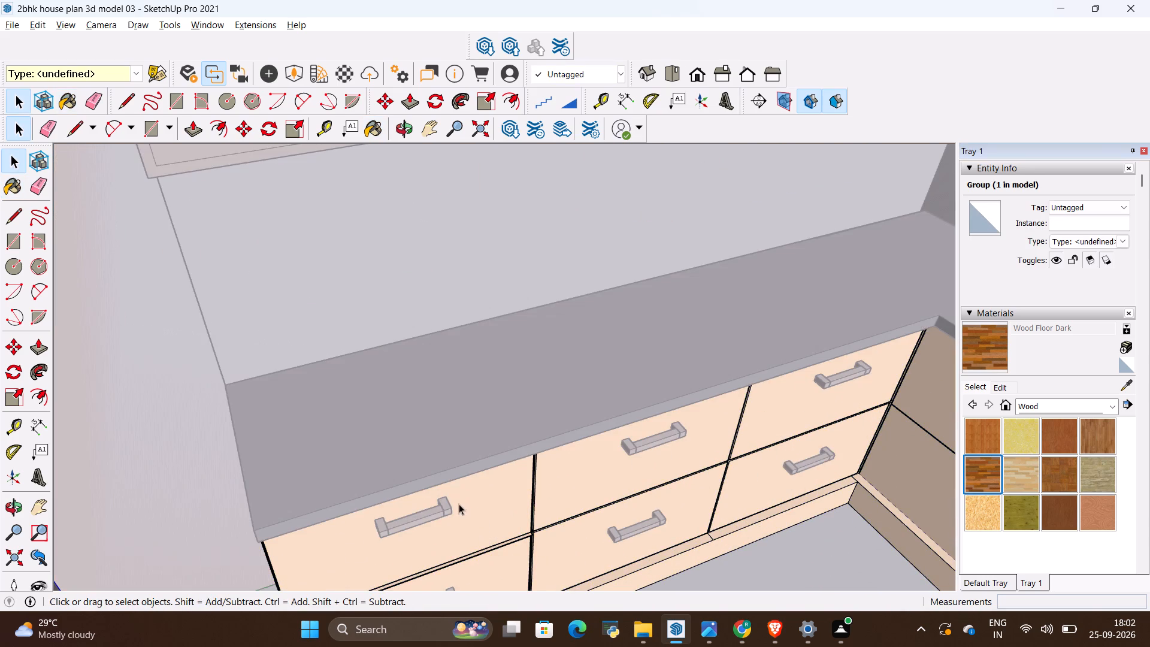
pyautogui.moveTo(458, 504); pyautogui.dragTo(419, 388, button='middle')
pyautogui.moveTo(425, 409); pyautogui.dragTo(473, 465, button='middle')
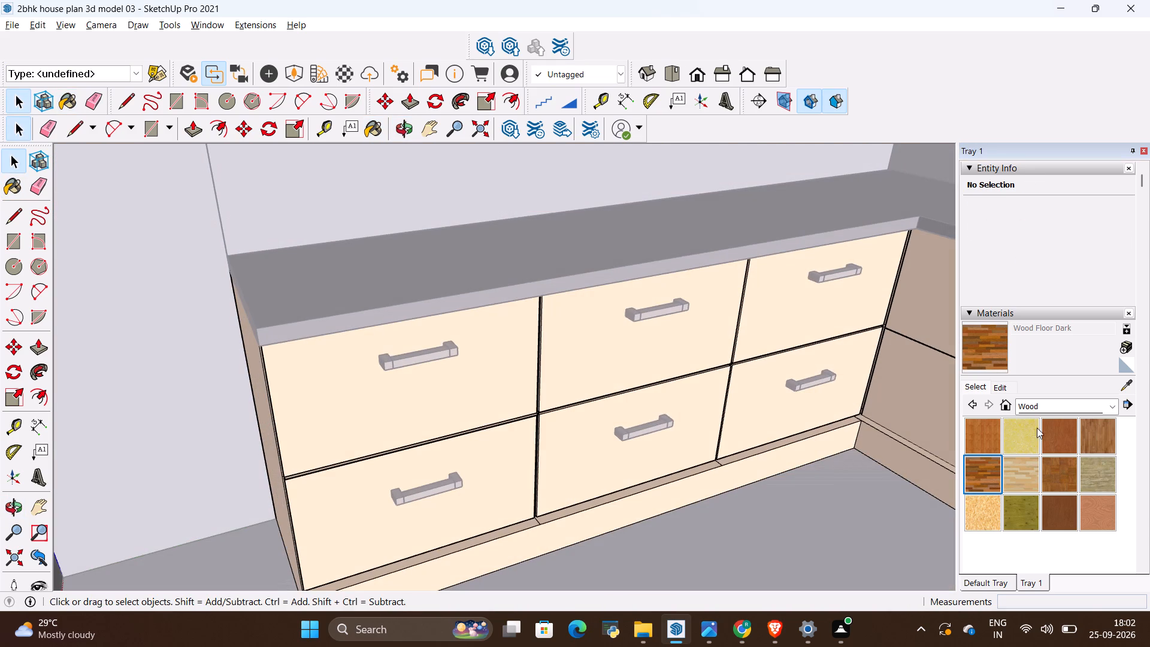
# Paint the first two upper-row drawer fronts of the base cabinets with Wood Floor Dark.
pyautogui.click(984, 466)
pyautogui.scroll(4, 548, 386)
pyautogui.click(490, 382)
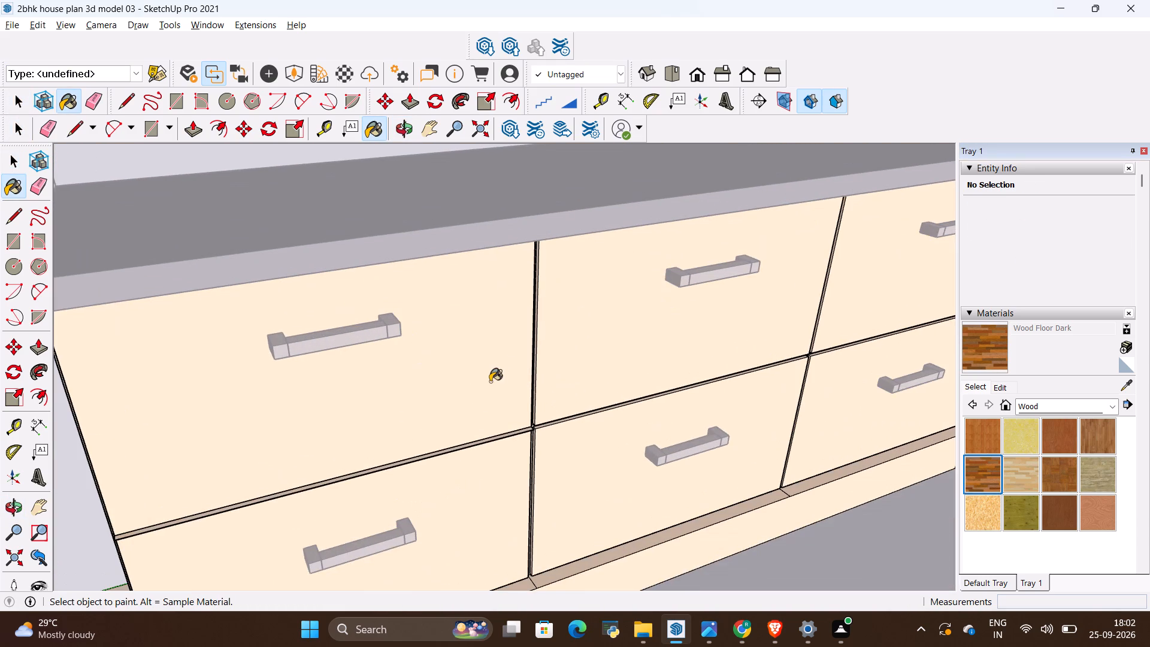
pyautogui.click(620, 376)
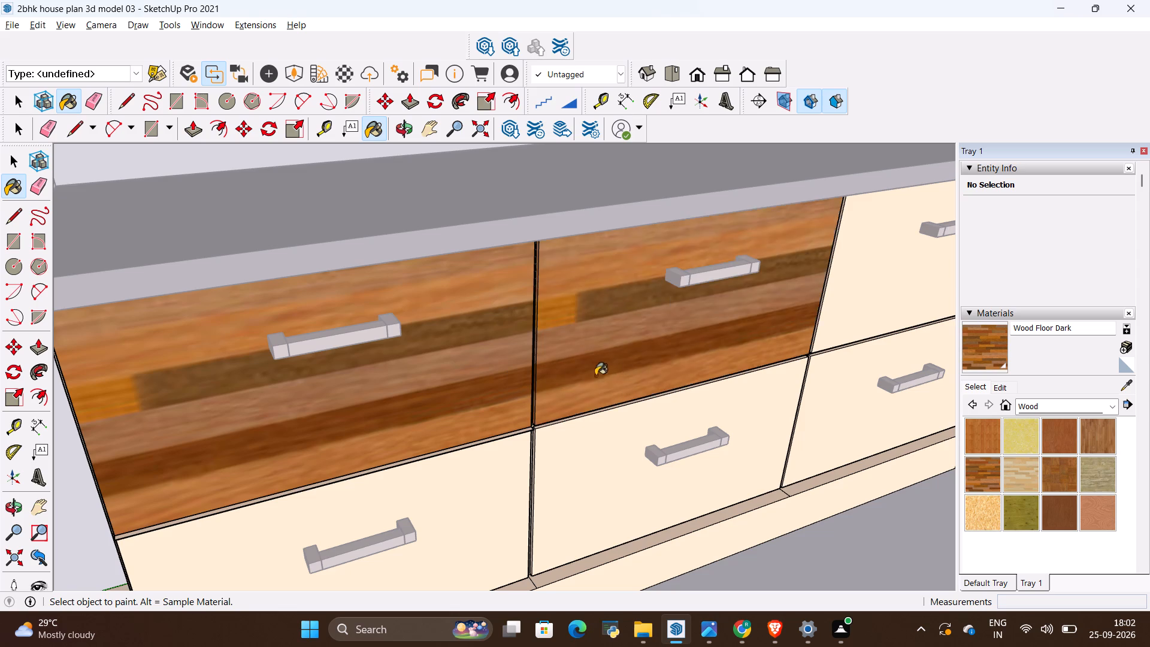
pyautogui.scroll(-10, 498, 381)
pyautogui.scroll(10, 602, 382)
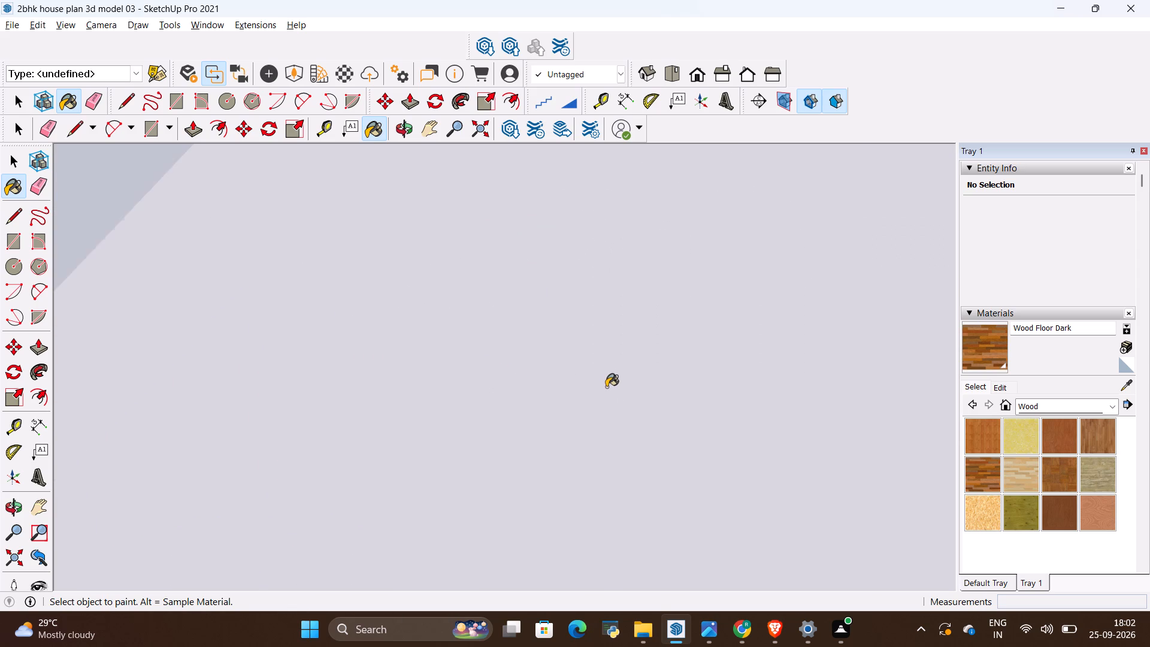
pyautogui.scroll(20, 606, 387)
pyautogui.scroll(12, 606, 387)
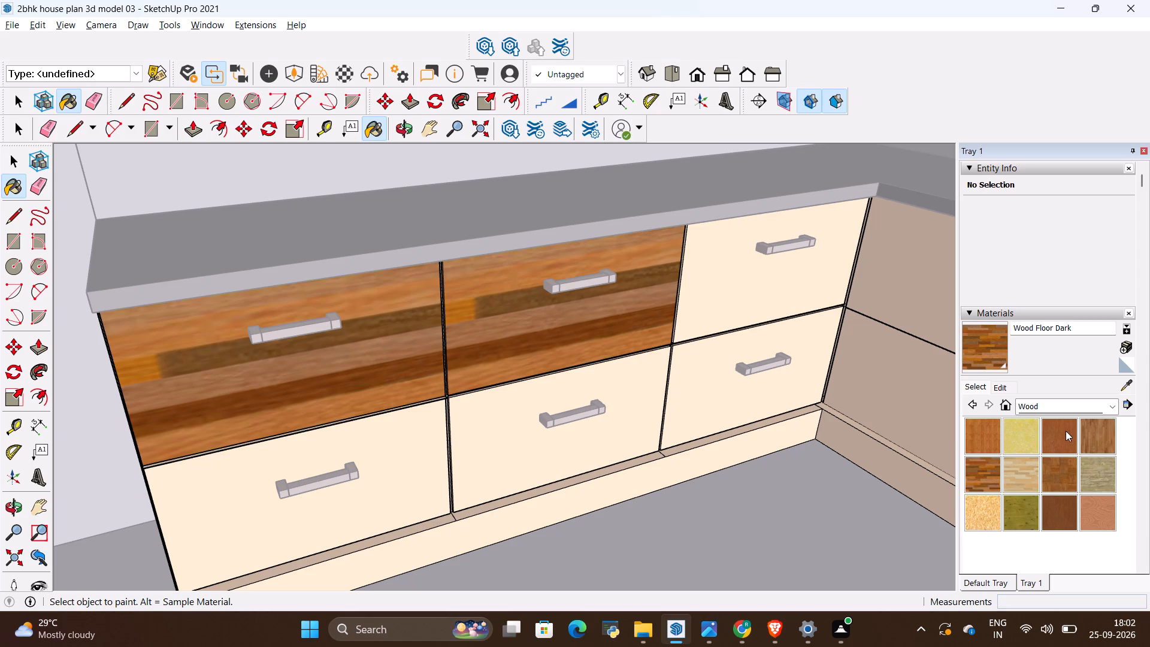
# Paint all six drawer fronts with handles in the base cabinet run with Wood Cherry Original.
pyautogui.click(1066, 431)
pyautogui.click(414, 368)
pyautogui.click(495, 370)
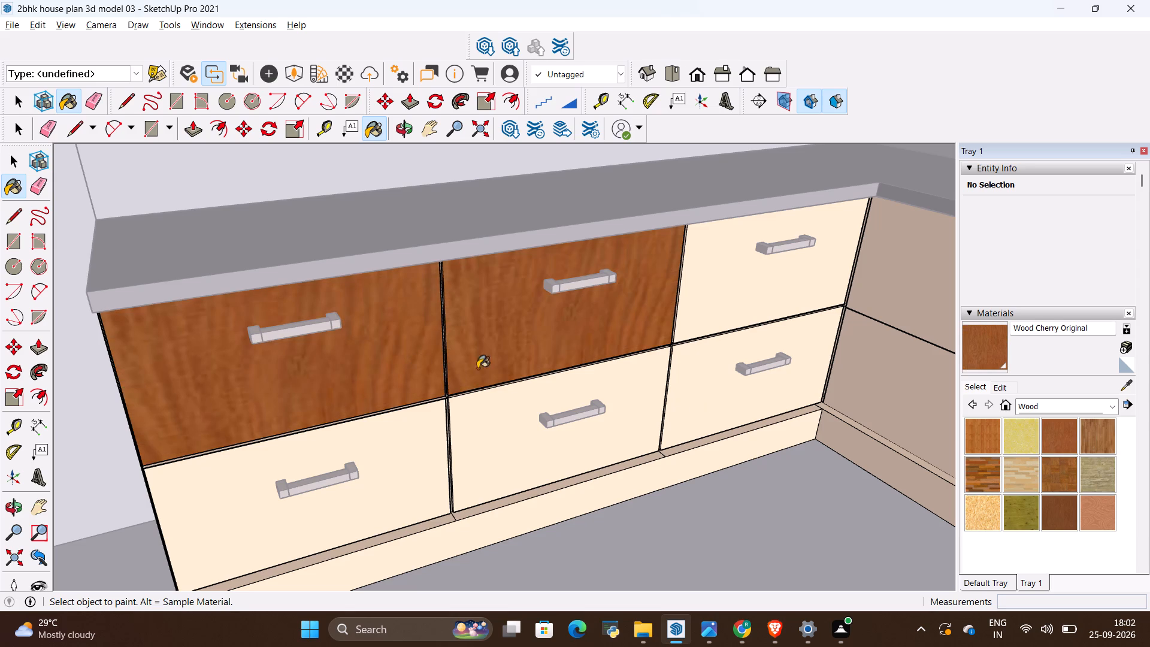
pyautogui.click(725, 318)
pyautogui.click(523, 424)
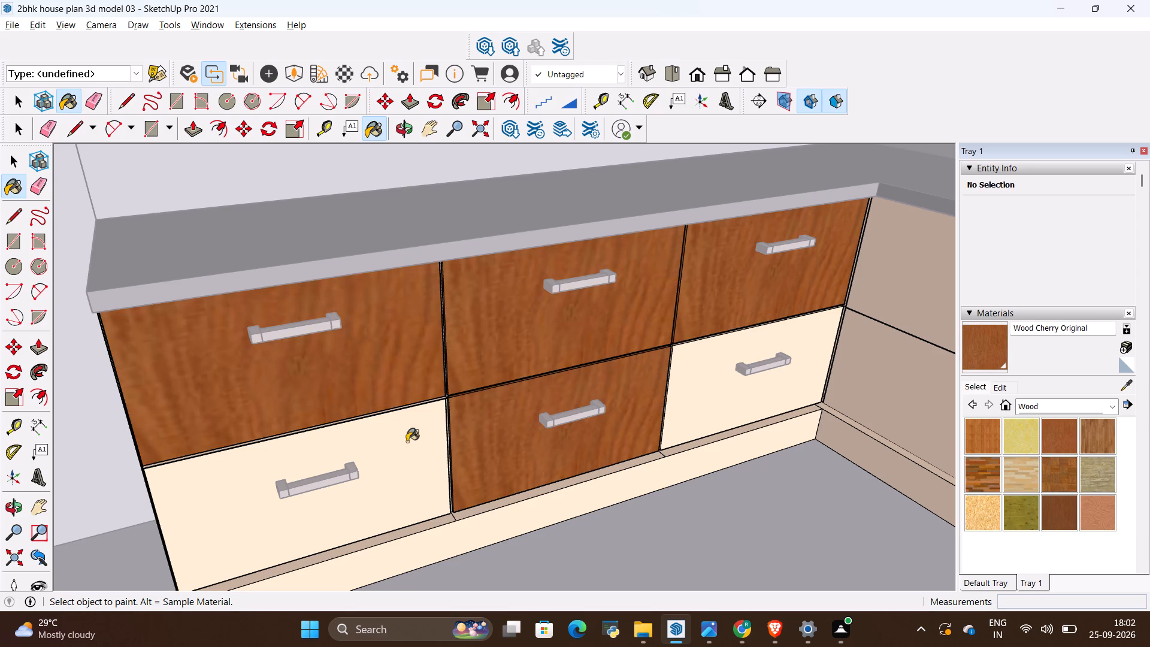
pyautogui.click(389, 450)
pyautogui.scroll(4, 740, 415)
pyautogui.click(692, 407)
# Paint the six handleless base cabinet fronts on the adjoining run of the L with Wood Cherry Original.
pyautogui.scroll(-5, 282, 411)
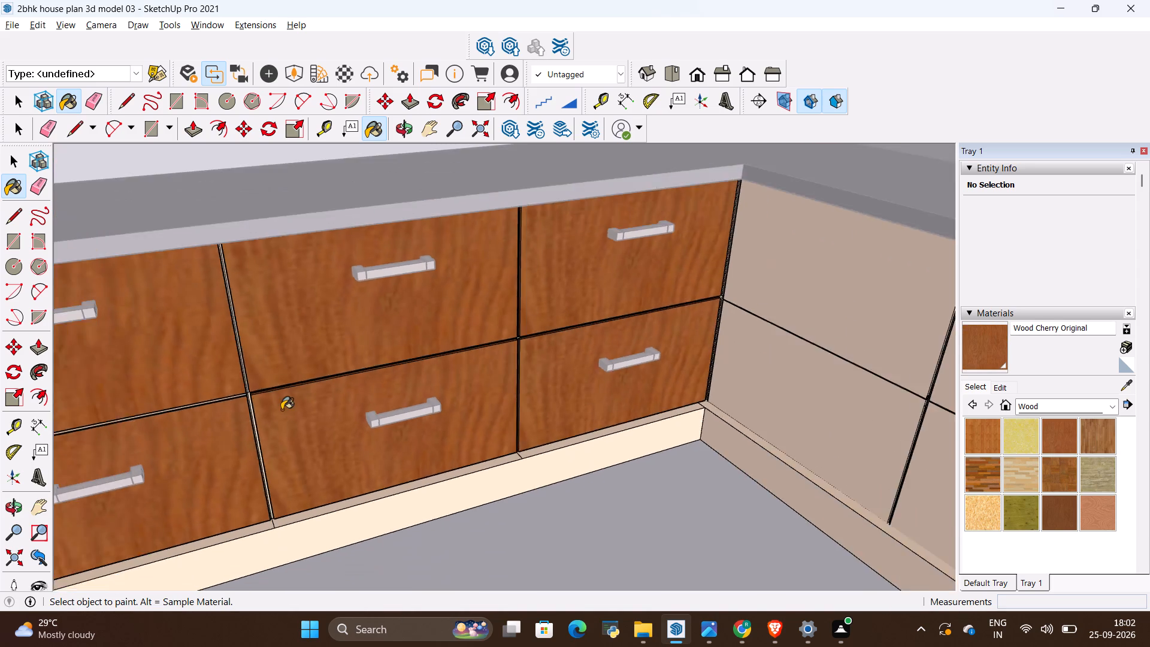
pyautogui.scroll(-4, 282, 410)
pyautogui.scroll(20, 326, 410)
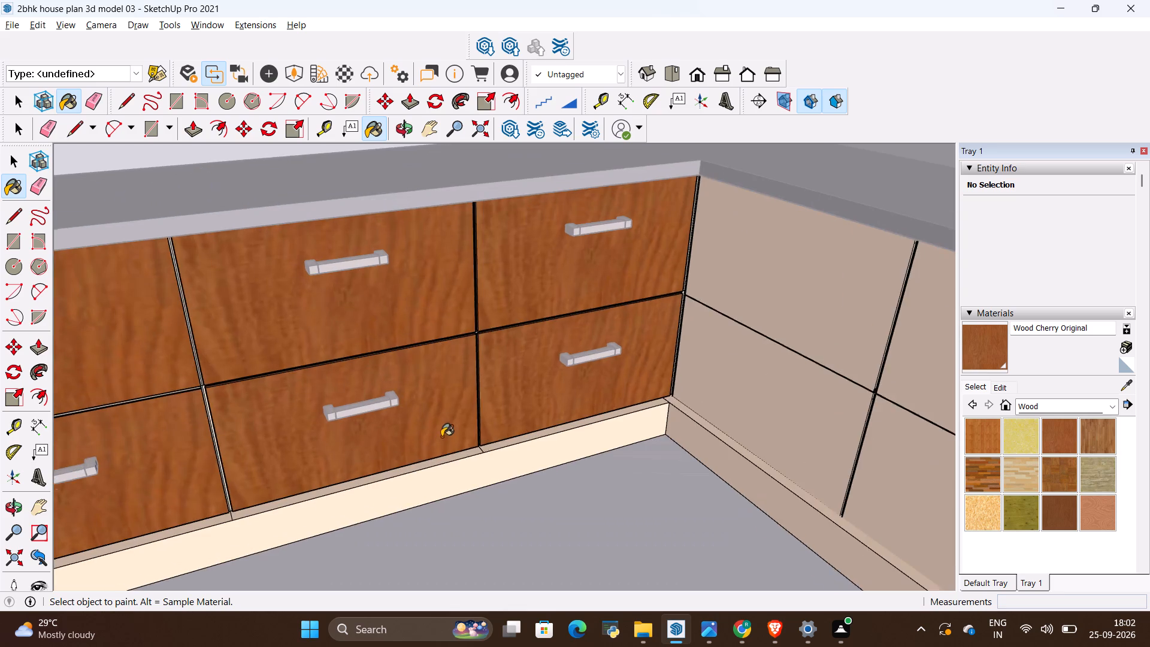
pyautogui.scroll(1, 310, 499)
pyautogui.scroll(-5, 299, 496)
pyautogui.scroll(5, 290, 509)
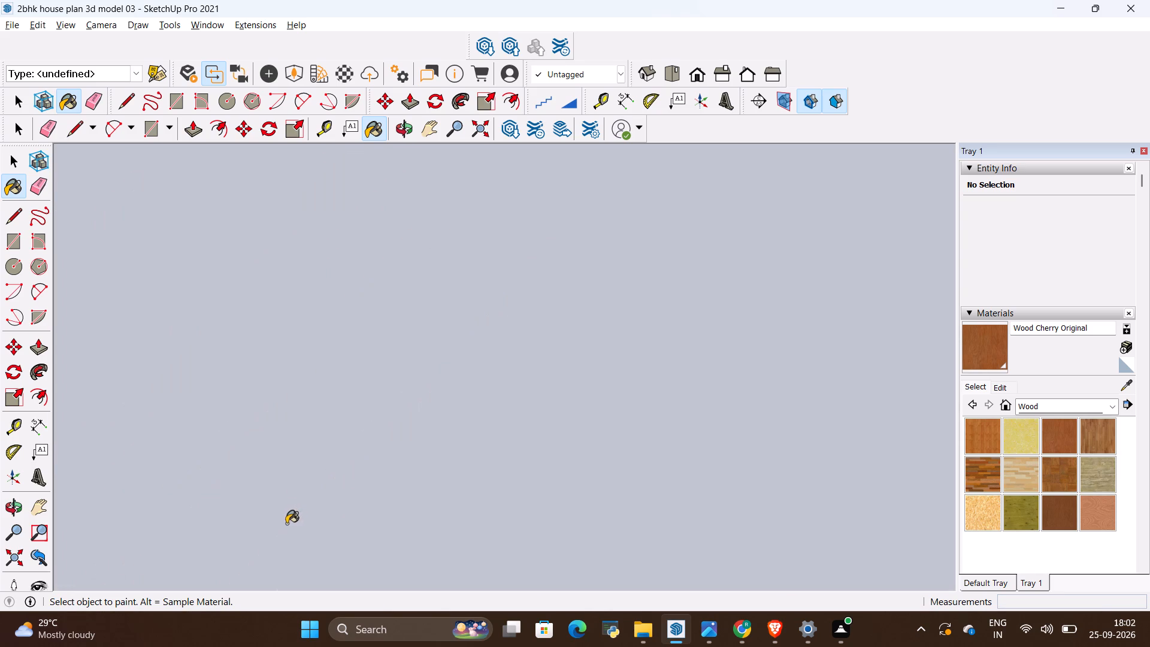
pyautogui.scroll(20, 286, 524)
pyautogui.scroll(4, 286, 524)
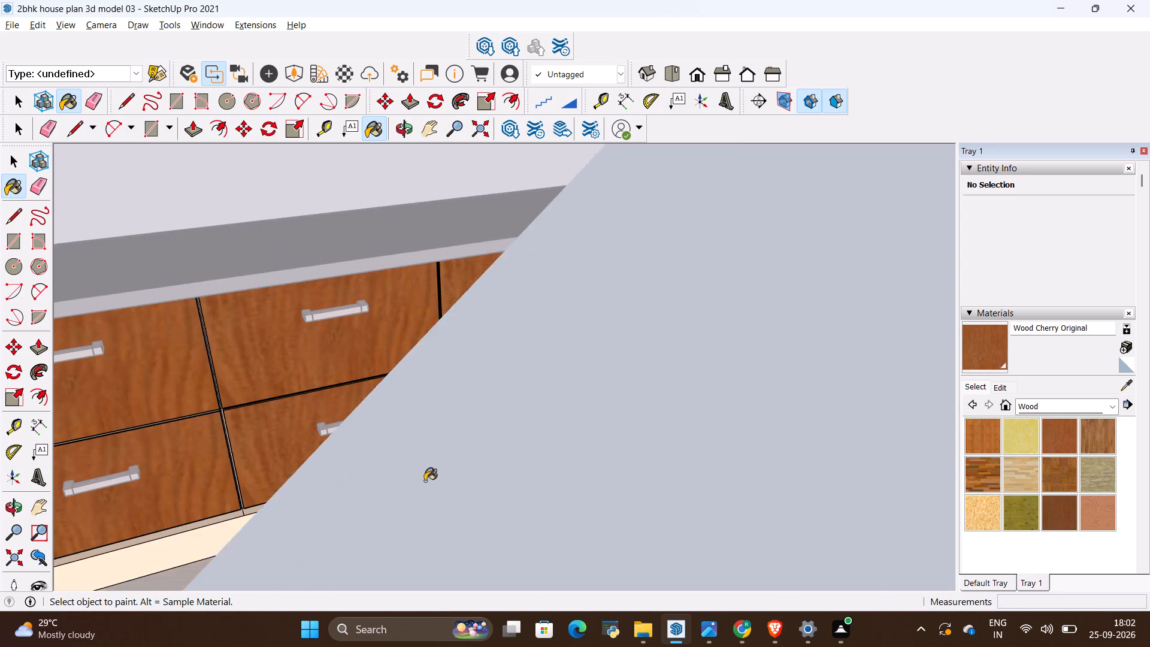
pyautogui.scroll(3, 482, 498)
pyautogui.moveTo(314, 528); pyautogui.dragTo(400, 564, button='middle')
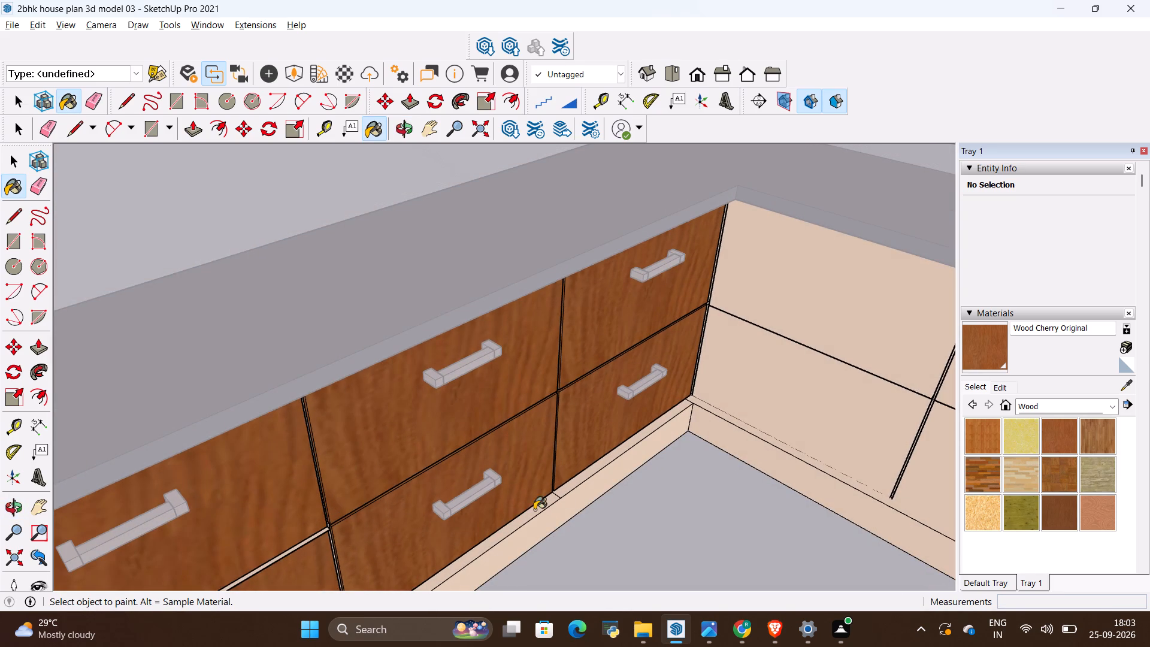
pyautogui.keyDown('shift'); pyautogui.moveTo(631, 511); pyautogui.dragTo(261, 426, button='middle'); pyautogui.keyUp('shift')
pyautogui.moveTo(271, 491); pyautogui.dragTo(317, 456, button='middle')
pyautogui.scroll(-2, 261, 465)
pyautogui.moveTo(270, 473); pyautogui.dragTo(272, 474, button='middle')
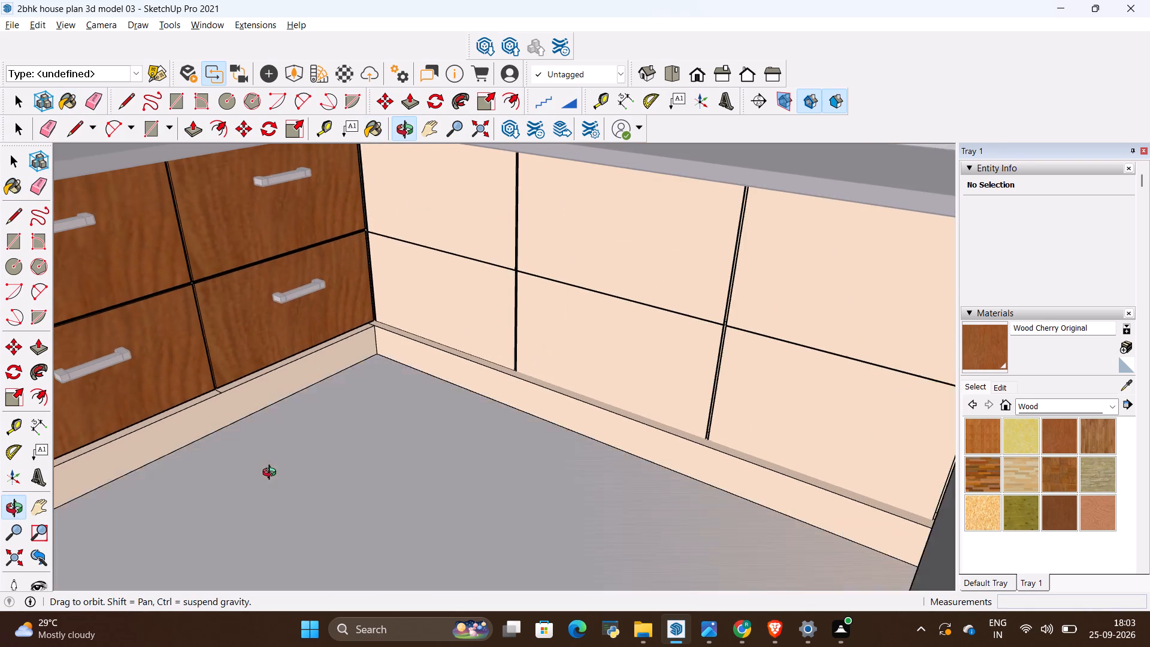
pyautogui.moveTo(272, 474); pyautogui.dragTo(317, 497, button='middle')
pyautogui.click(417, 268)
pyautogui.click(452, 240)
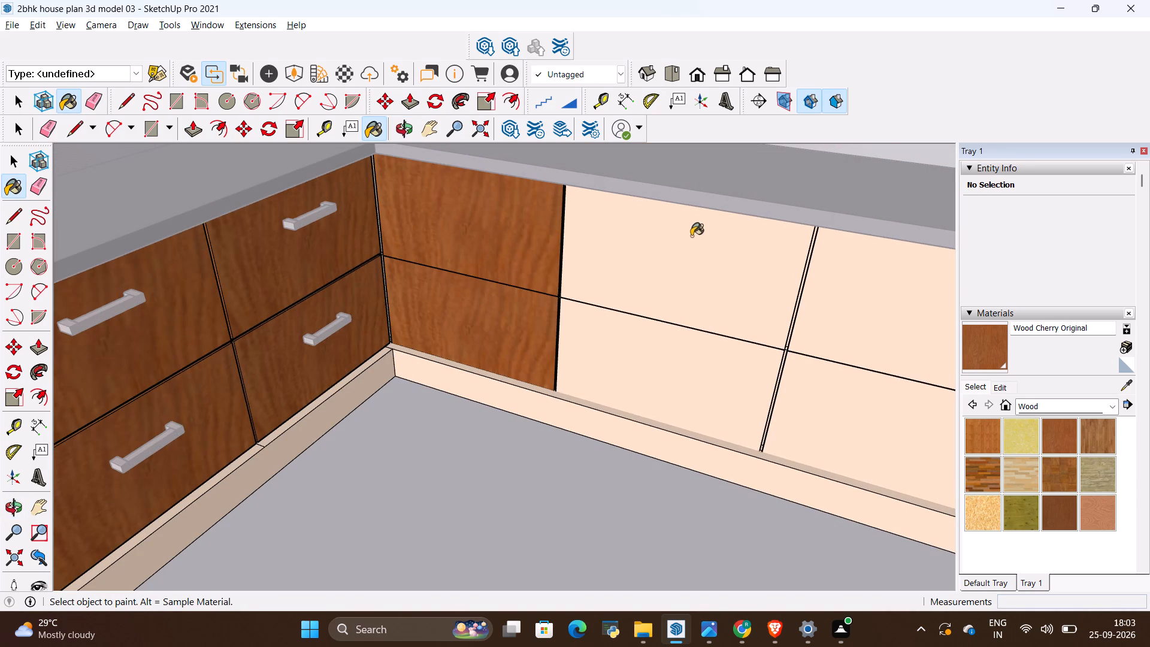
pyautogui.click(695, 235)
pyautogui.click(682, 379)
pyautogui.click(855, 324)
pyautogui.click(831, 417)
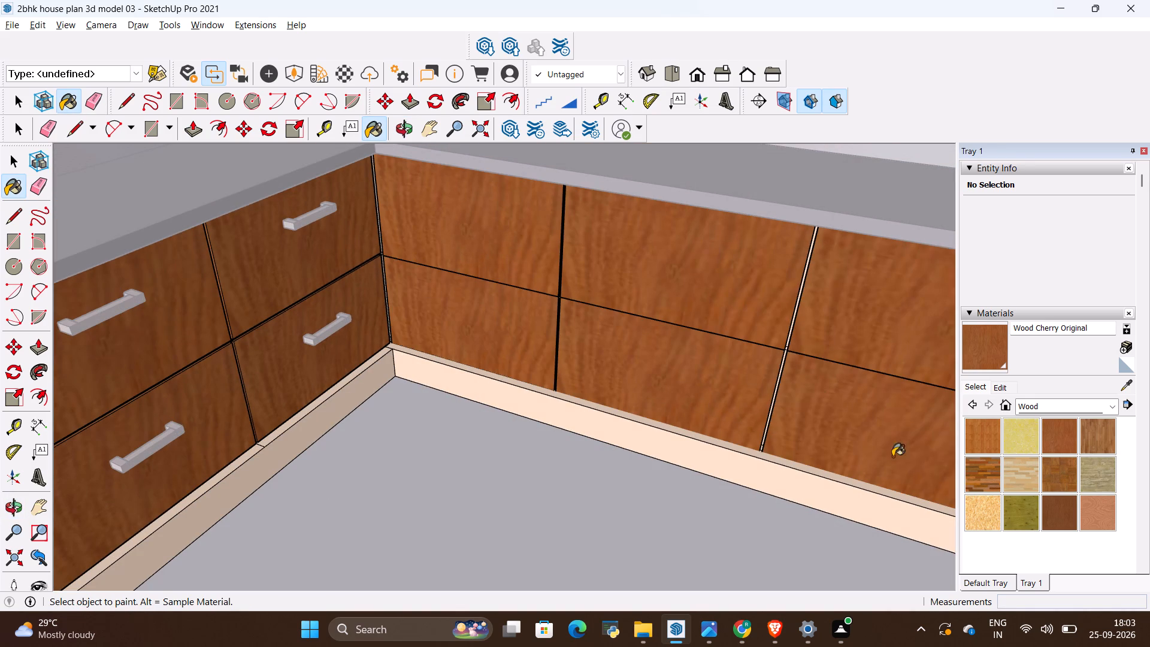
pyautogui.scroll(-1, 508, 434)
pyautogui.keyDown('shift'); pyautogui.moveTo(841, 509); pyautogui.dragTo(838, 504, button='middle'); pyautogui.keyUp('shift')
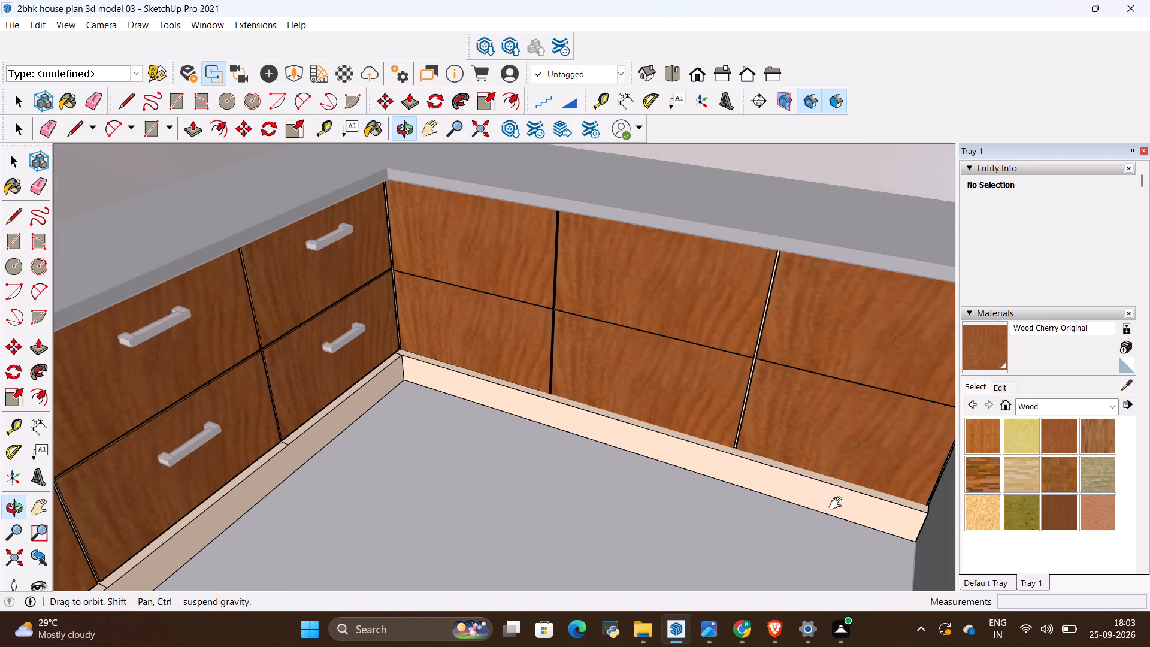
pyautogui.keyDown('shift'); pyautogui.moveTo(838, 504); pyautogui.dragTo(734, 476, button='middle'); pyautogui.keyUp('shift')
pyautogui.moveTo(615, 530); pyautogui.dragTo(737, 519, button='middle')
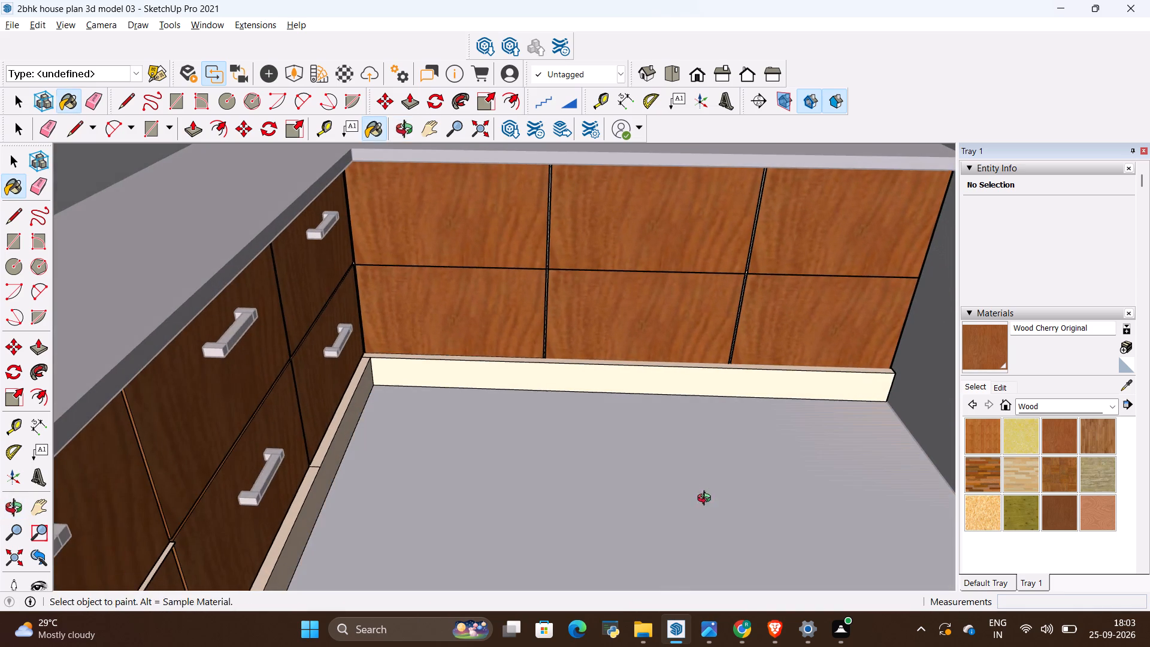
# Close the base cabinet drawer group that is open for editing and return to the surrounding kitchen group.
pyautogui.middleClick(707, 500)
pyautogui.moveTo(694, 495); pyautogui.dragTo(609, 468, button='middle')
pyautogui.scroll(-6, 661, 437)
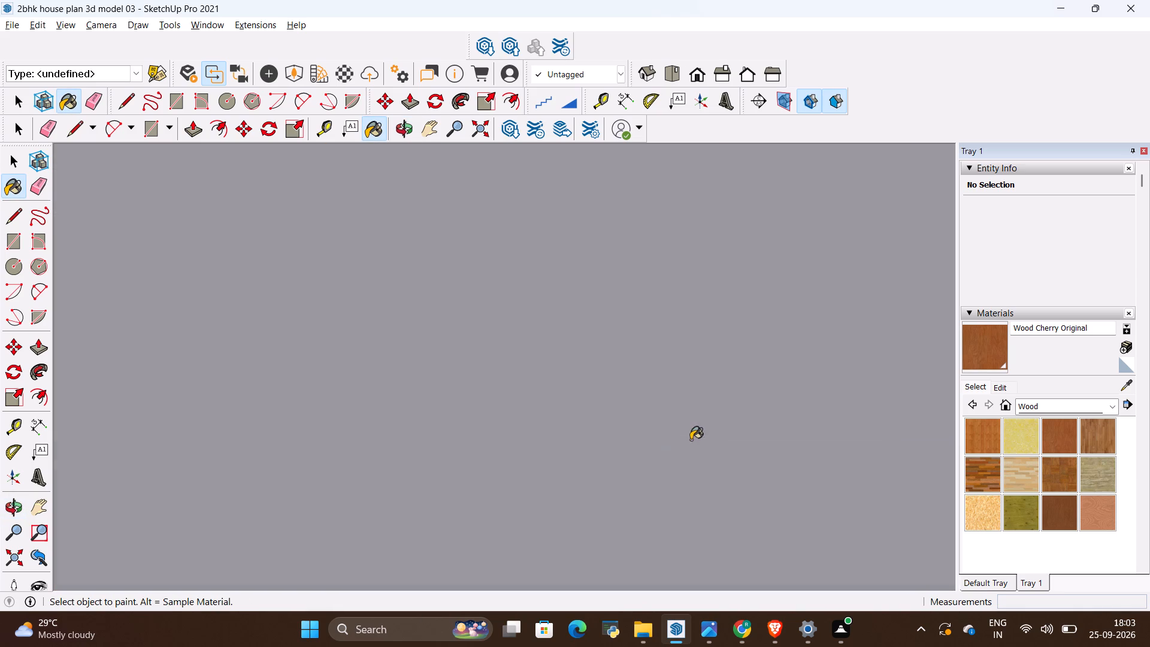
pyautogui.scroll(-2, 691, 440)
pyautogui.scroll(-20, 713, 439)
pyautogui.scroll(-12, 713, 439)
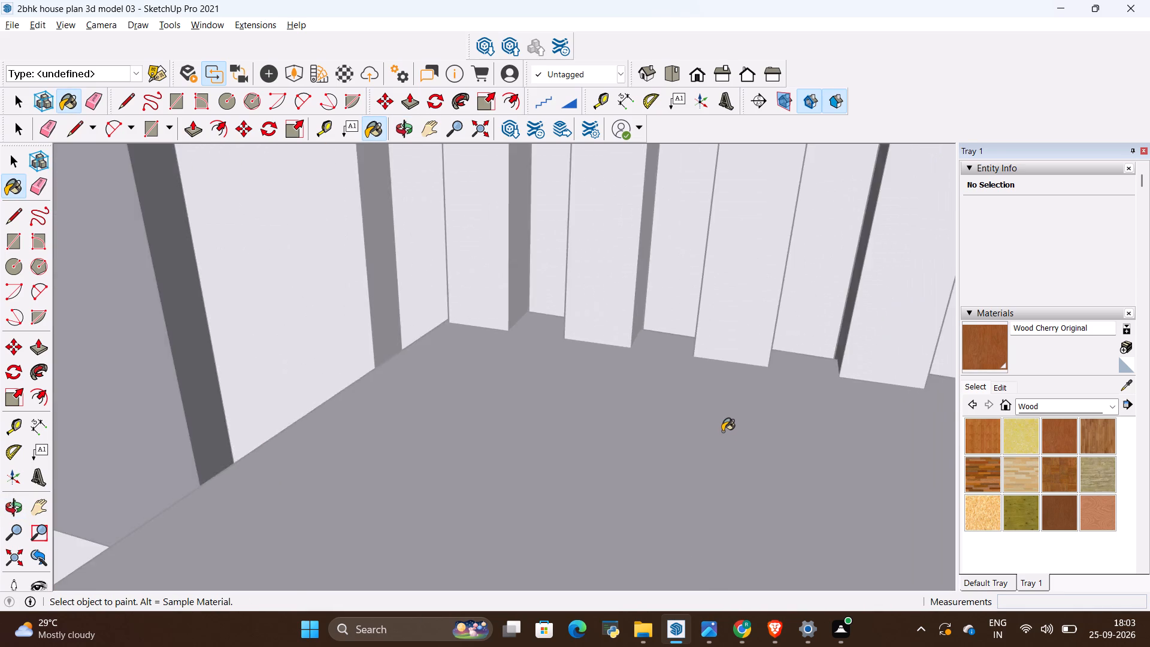
pyautogui.scroll(-18, 722, 431)
pyautogui.scroll(-18, 725, 430)
pyautogui.moveTo(764, 328); pyautogui.dragTo(491, 465, button='middle')
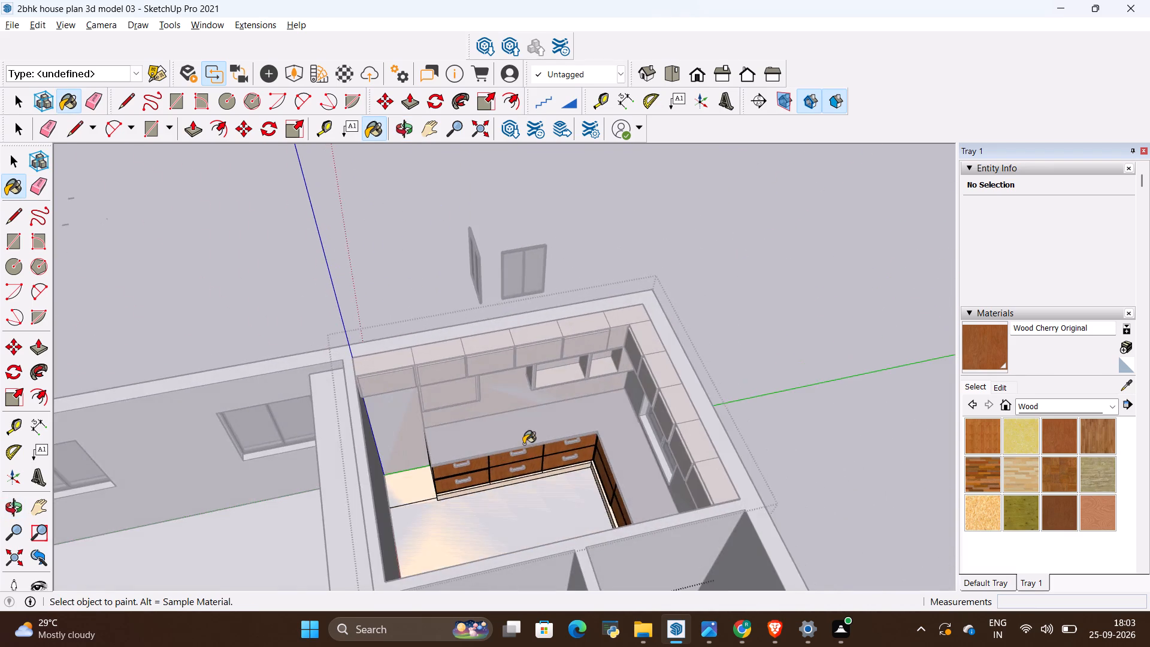
pyautogui.scroll(10, 528, 440)
pyautogui.moveTo(552, 538); pyautogui.dragTo(547, 480, button='middle')
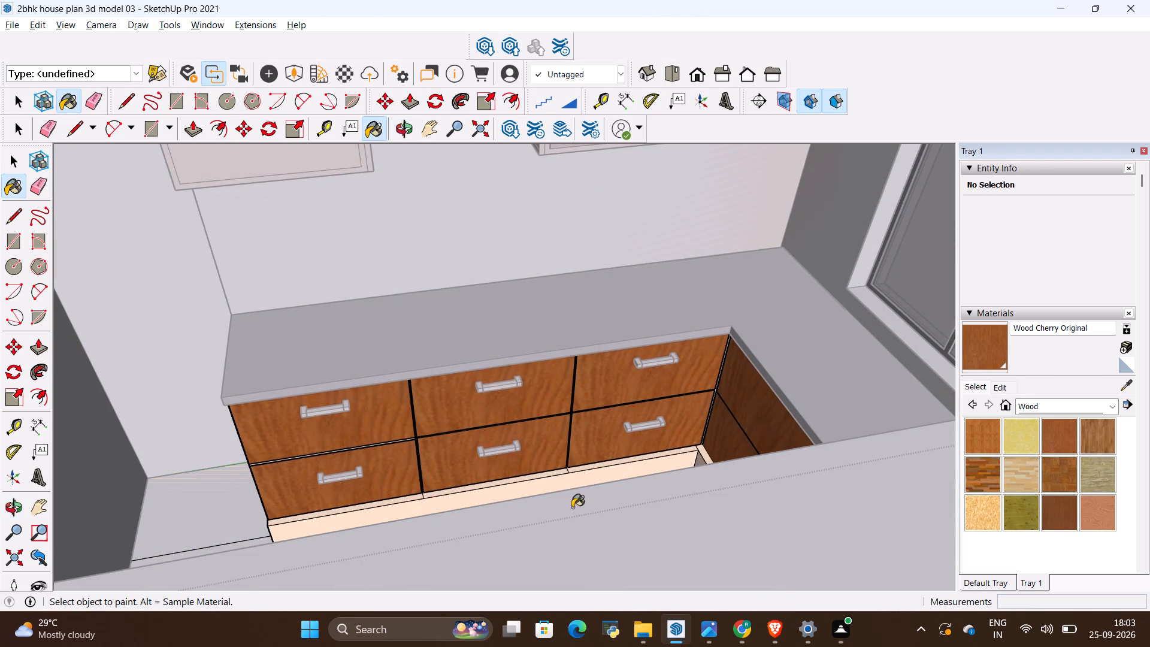
pyautogui.moveTo(567, 492); pyautogui.dragTo(613, 556, button='middle')
pyautogui.press('space')
pyautogui.click(557, 452)
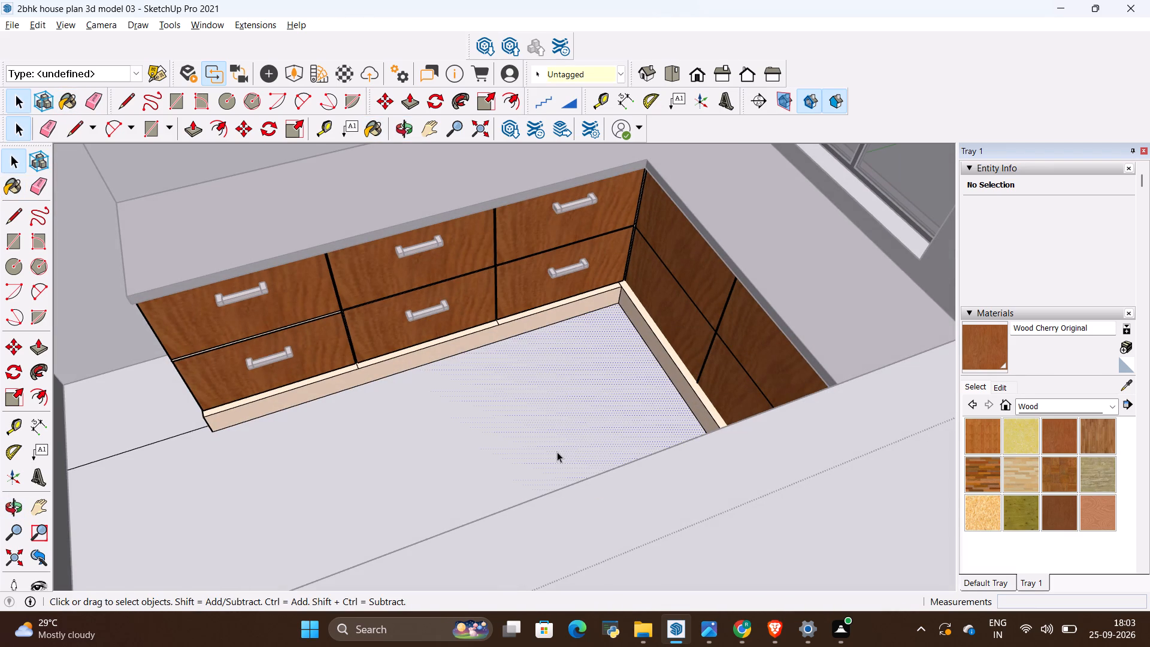
pyautogui.click(557, 452)
pyautogui.scroll(-10, 557, 452)
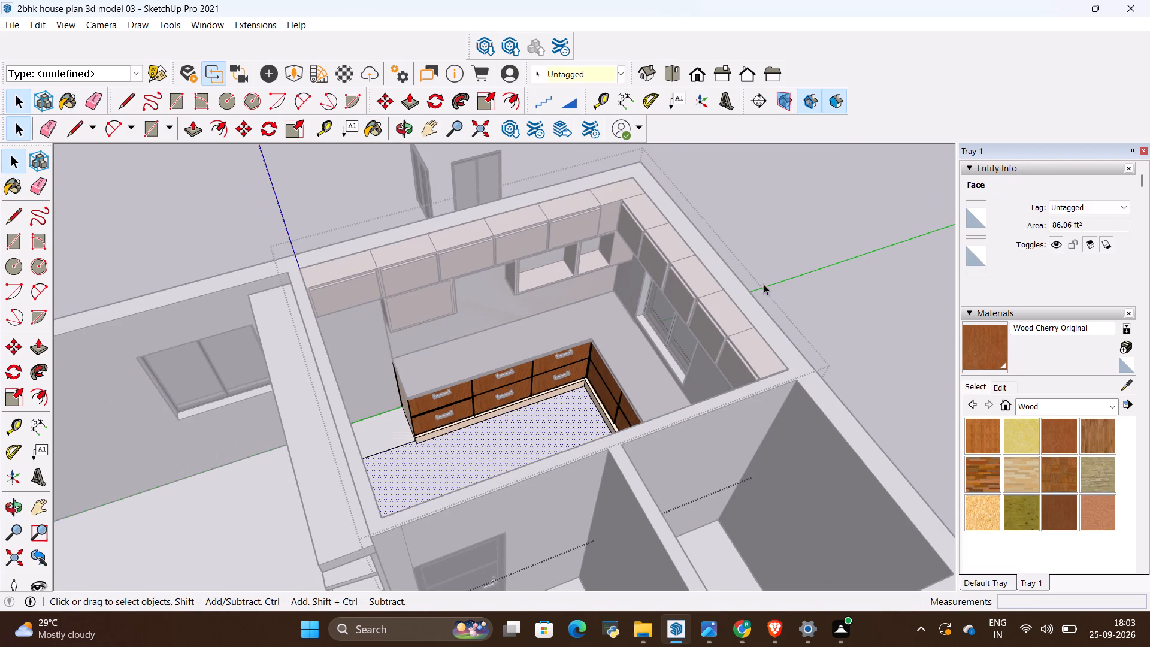
pyautogui.click(839, 215)
# Open the base cabinet drawer handle component and paint all its parts with Metal Corrugated Shiny from the Metal collection.
pyautogui.scroll(3, 420, 277)
pyautogui.scroll(1, 525, 476)
pyautogui.moveTo(525, 476); pyautogui.dragTo(529, 427, button='middle')
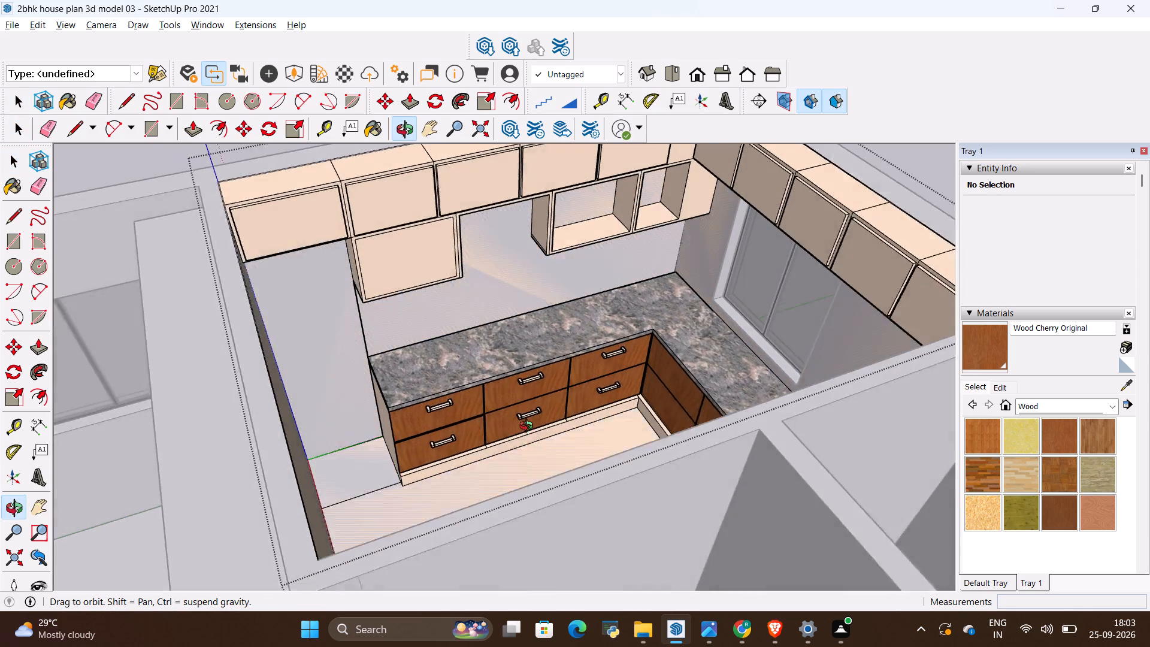
pyautogui.moveTo(529, 427); pyautogui.dragTo(516, 448, button='middle')
pyautogui.scroll(3, 526, 328)
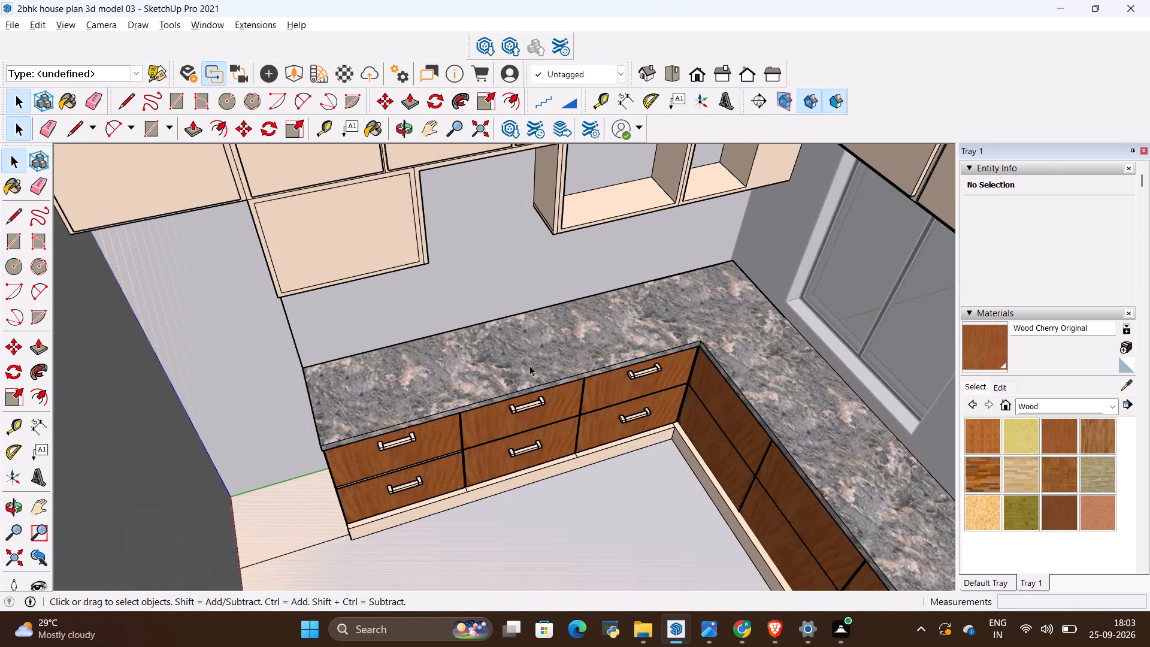
pyautogui.hotkey('alt', 'Tab')
pyautogui.hotkey('alt', 'Tab')
pyautogui.scroll(8, 503, 365)
pyautogui.scroll(9, 315, 519)
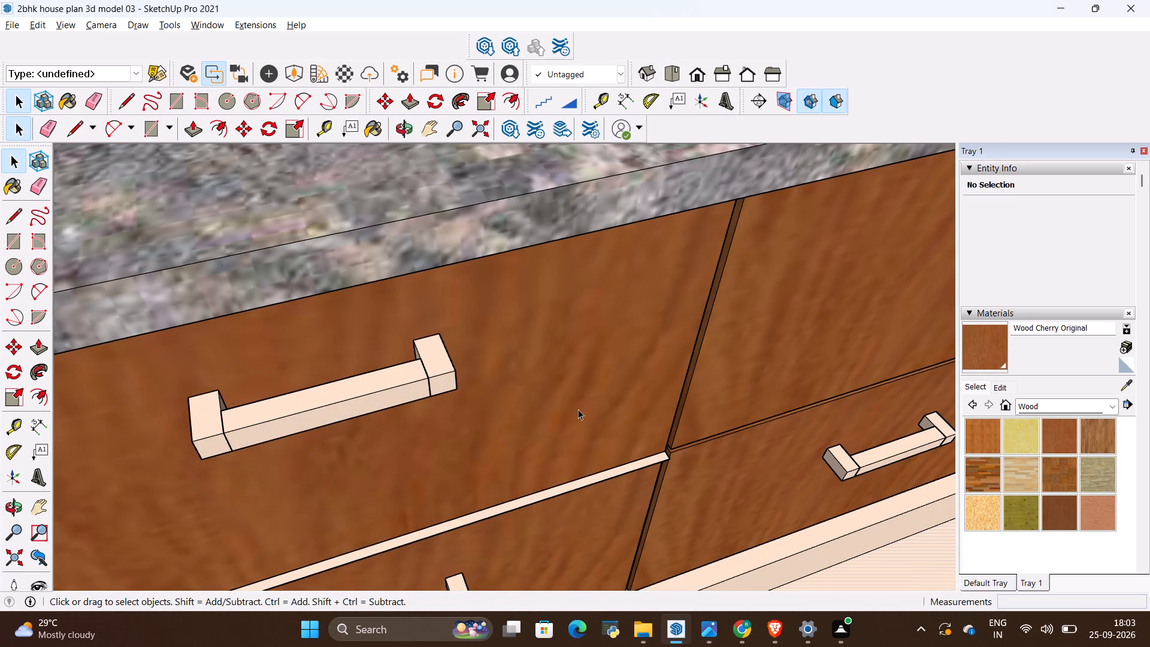
pyautogui.click(1047, 406)
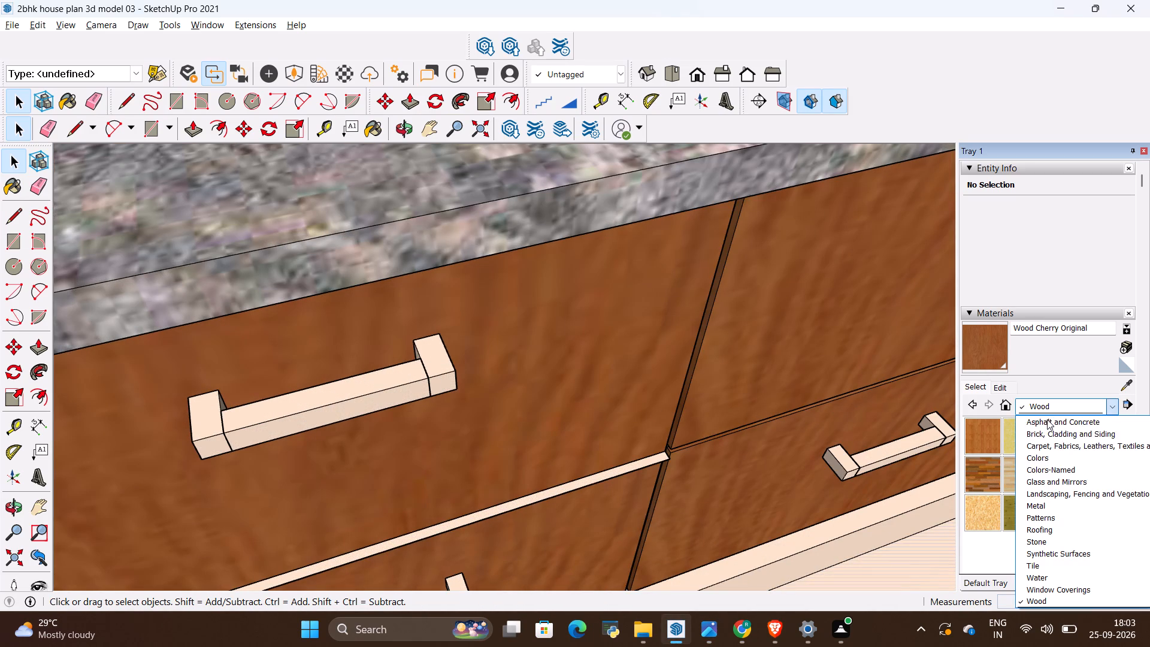
pyautogui.click(1057, 507)
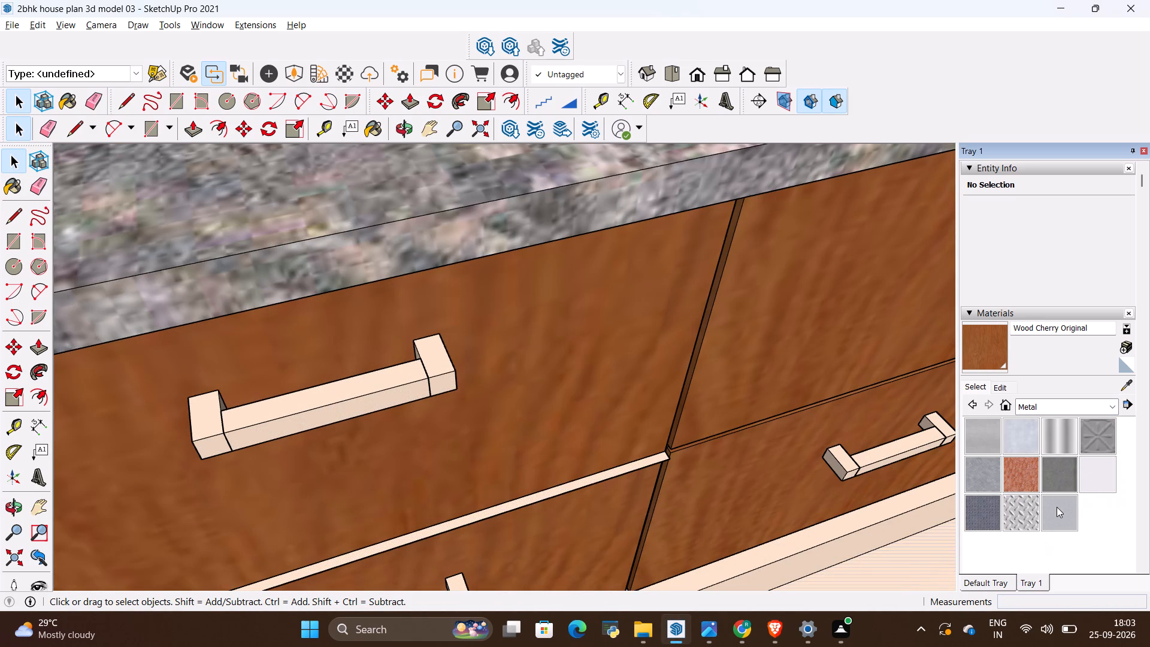
pyautogui.click(1055, 437)
pyautogui.press('space')
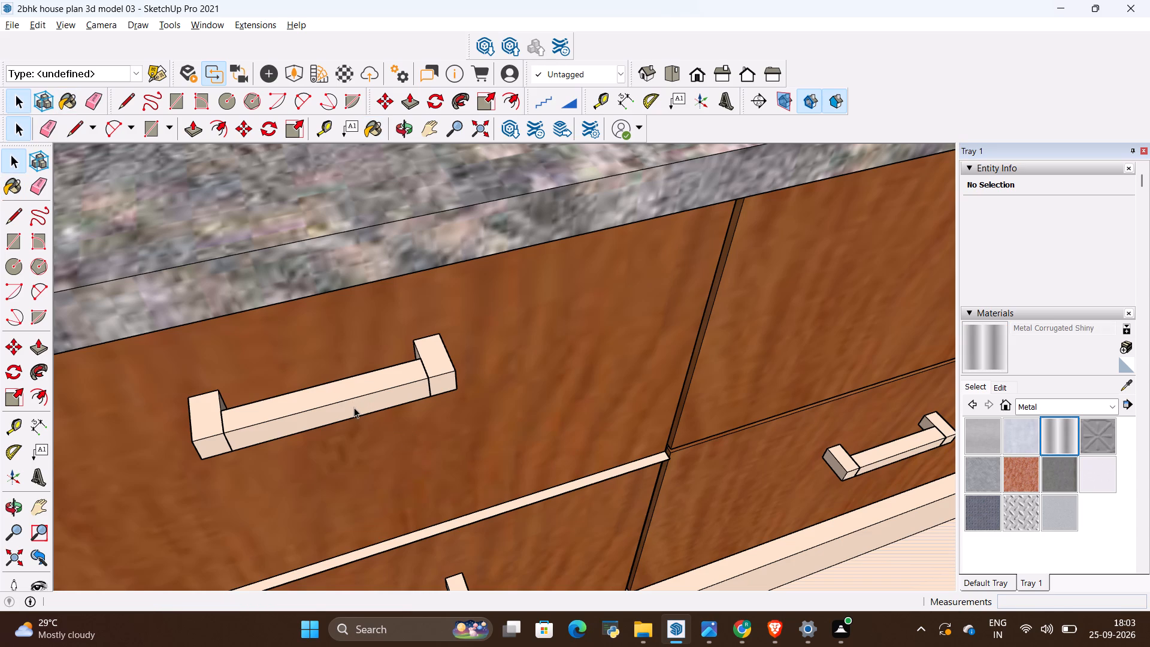
pyautogui.doubleClick(350, 403)
pyautogui.click(347, 391)
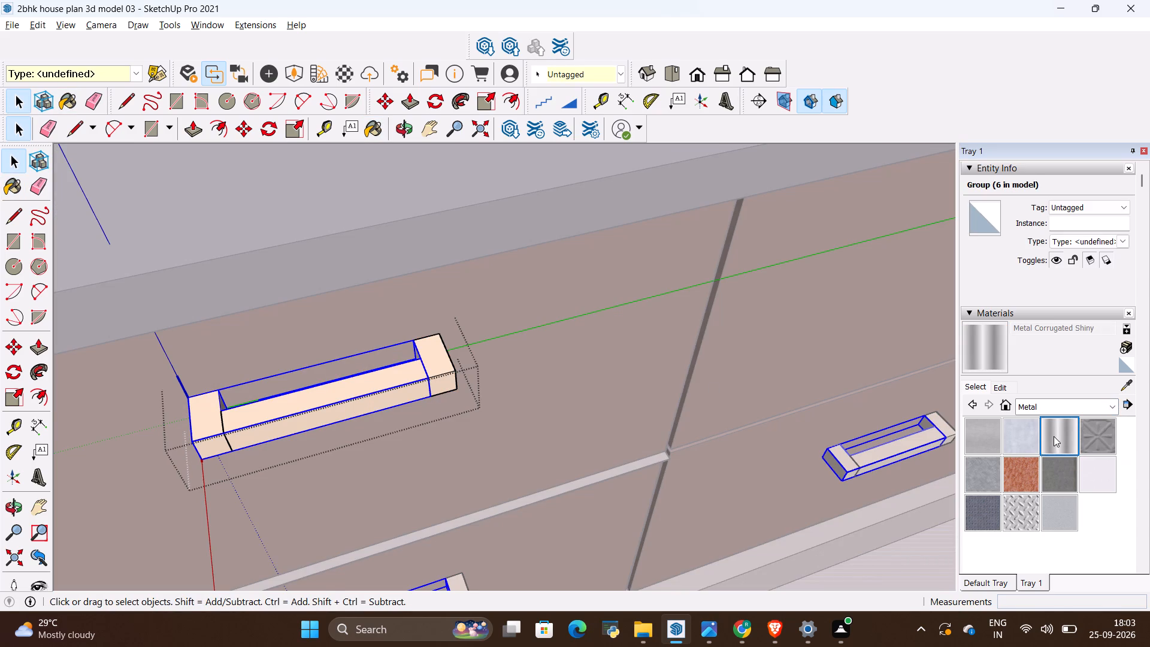
pyautogui.click(1054, 436)
pyautogui.click(361, 391)
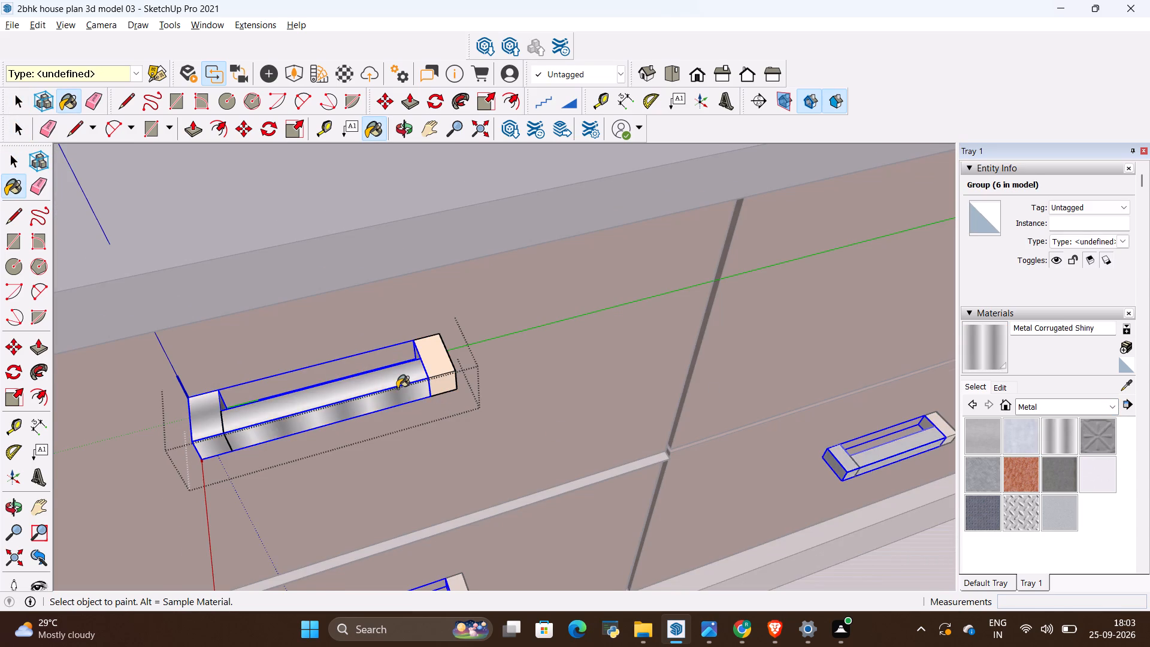
pyautogui.scroll(4, 397, 388)
pyautogui.click(458, 370)
pyautogui.press('space')
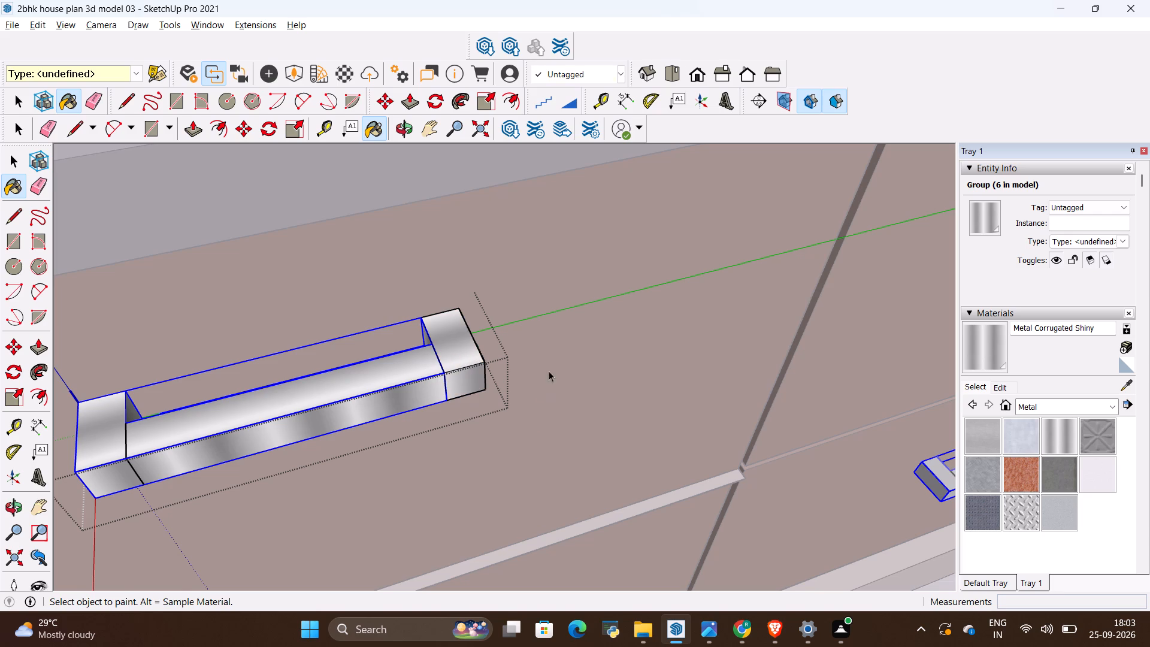
pyautogui.click(546, 338)
# Examine the handles on the base cabinet drawers and the handleless fronts on the adjoining run of the L.
pyautogui.scroll(-16, 621, 418)
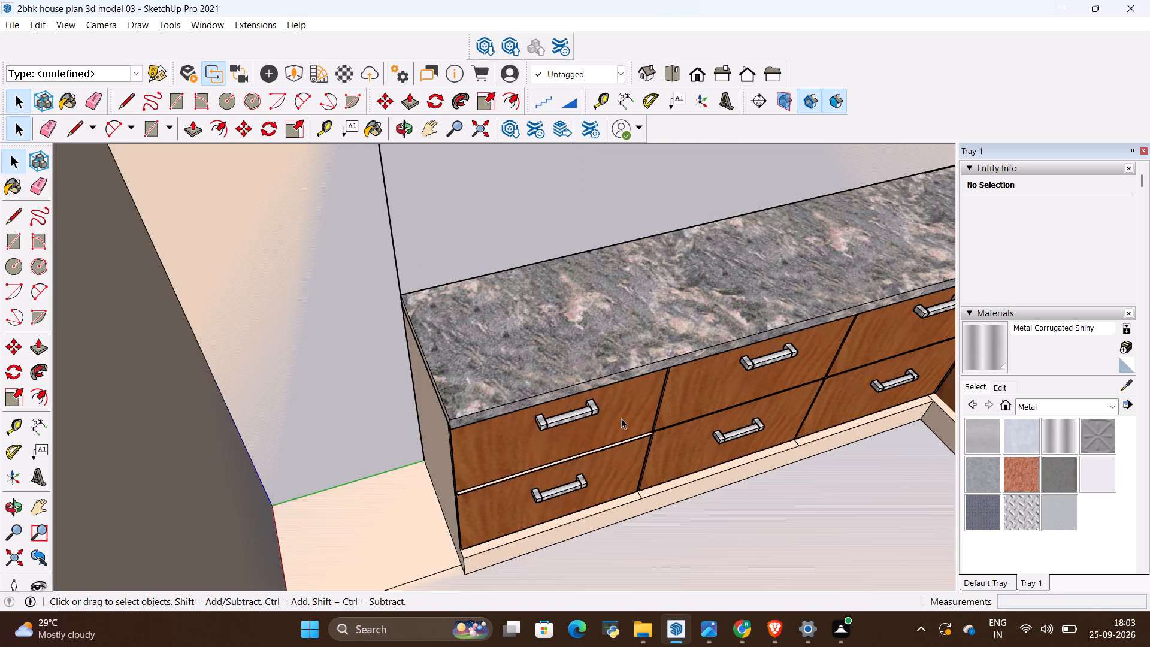
pyautogui.scroll(-10, 621, 418)
pyautogui.moveTo(735, 467); pyautogui.dragTo(731, 454, button='middle')
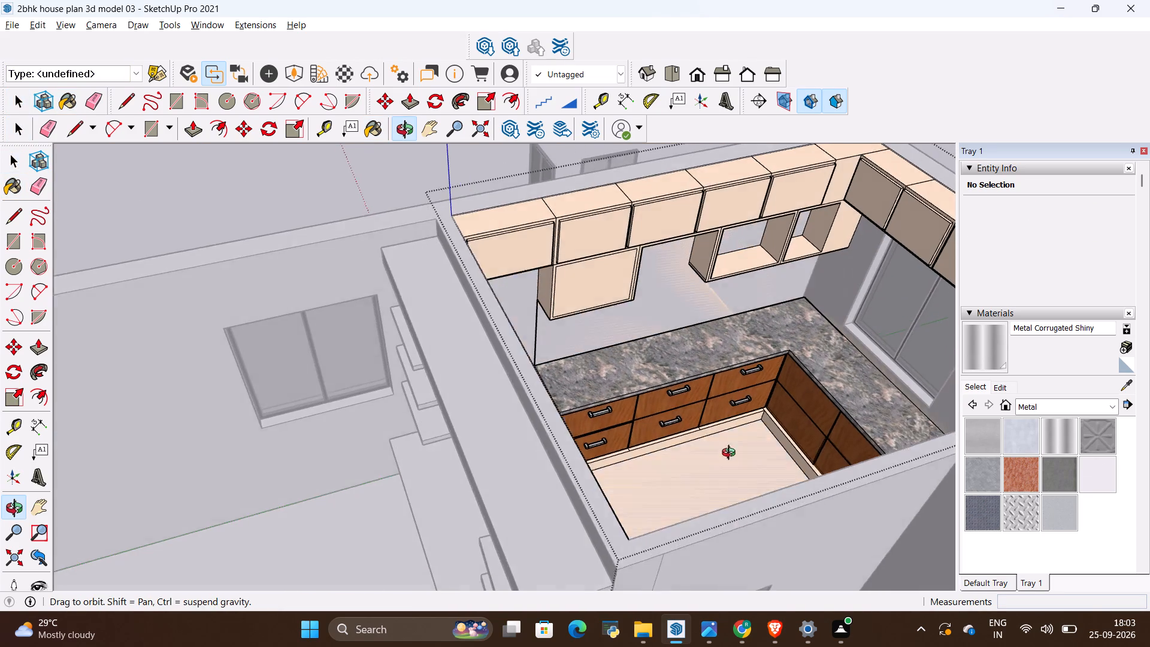
pyautogui.moveTo(731, 454); pyautogui.dragTo(812, 477, button='middle')
pyautogui.scroll(4, 697, 407)
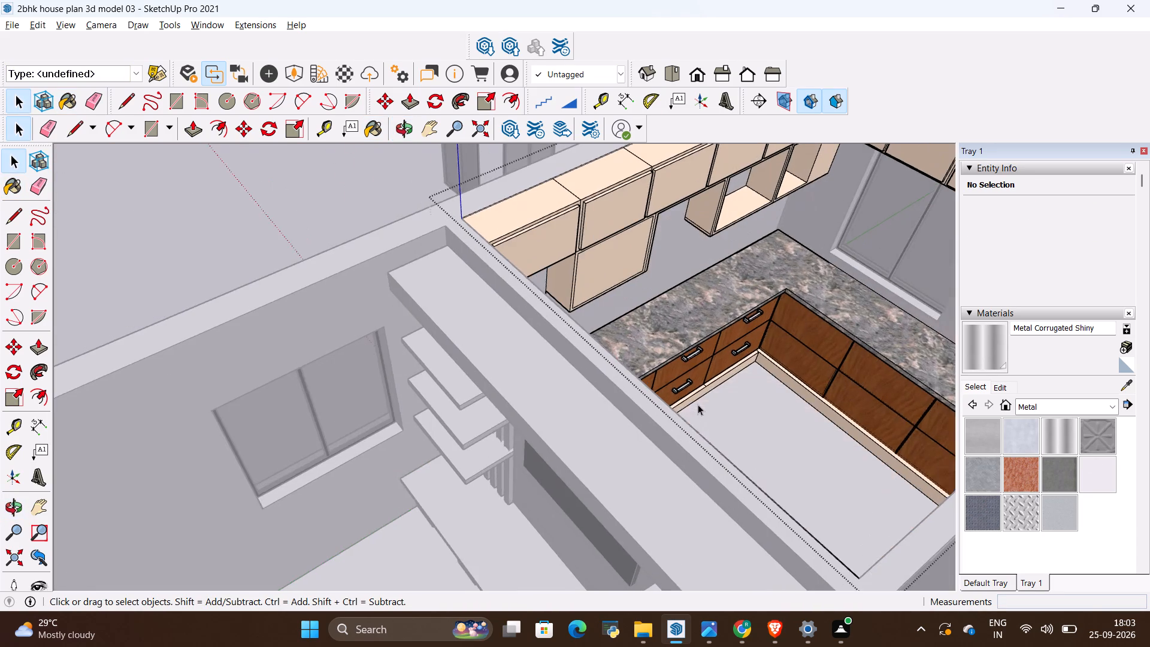
pyautogui.scroll(7, 698, 404)
pyautogui.scroll(-3, 442, 415)
pyautogui.scroll(-1, 498, 455)
pyautogui.scroll(3, 485, 442)
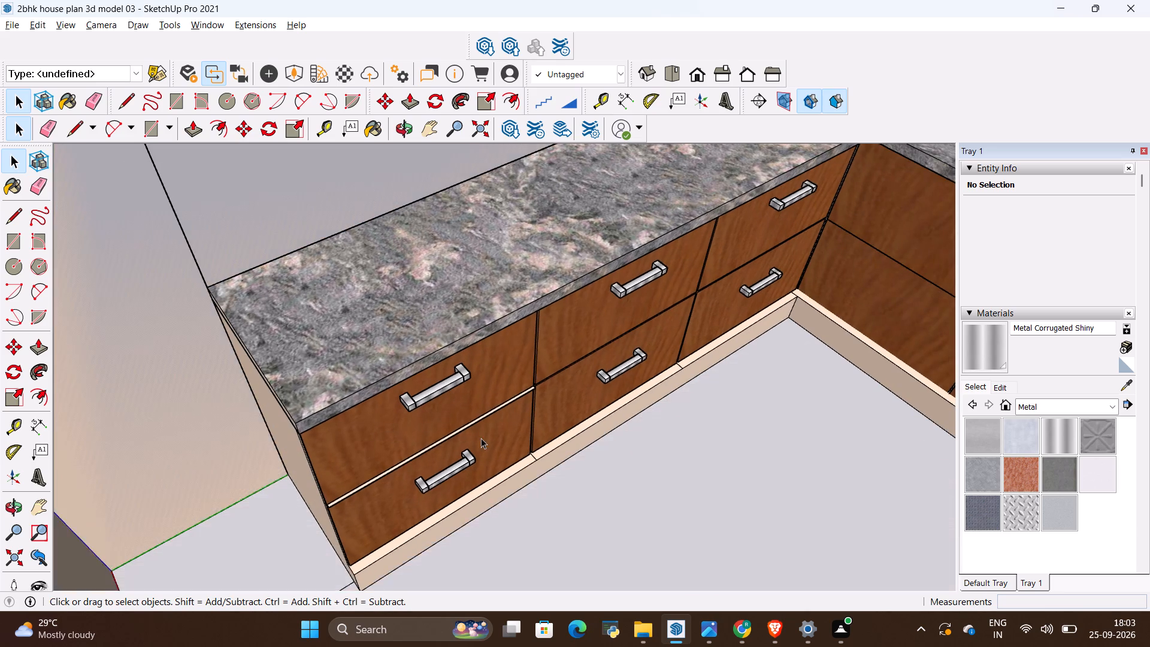
pyautogui.scroll(1, 519, 486)
pyautogui.moveTo(519, 486); pyautogui.dragTo(421, 447, button='middle')
pyautogui.moveTo(406, 438); pyautogui.dragTo(471, 497, button='middle')
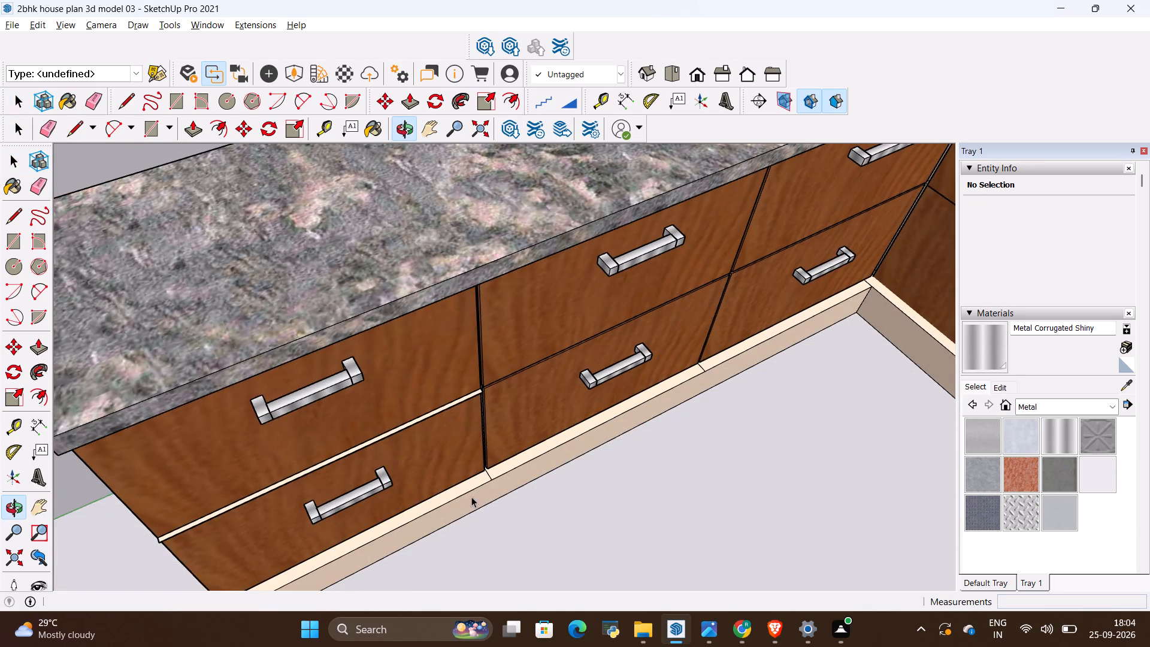
pyautogui.keyDown('shift'); pyautogui.moveTo(622, 483); pyautogui.dragTo(506, 497, button='middle'); pyautogui.keyUp('shift')
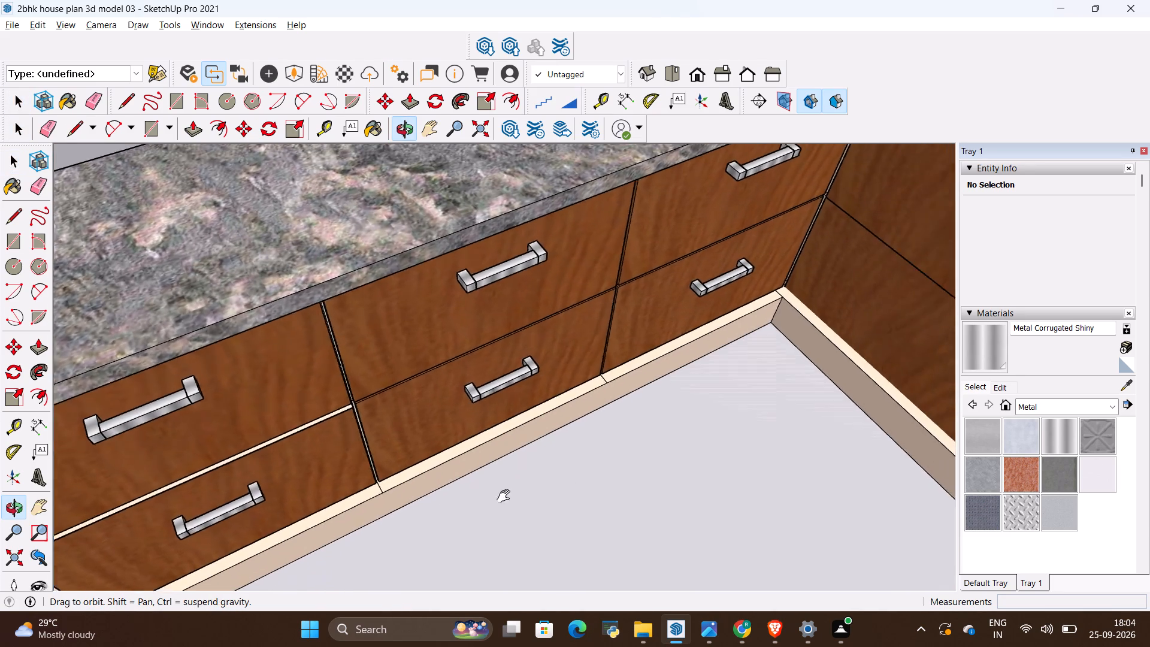
pyautogui.keyDown('shift'); pyautogui.moveTo(506, 497); pyautogui.dragTo(372, 565, button='middle'); pyautogui.keyUp('shift')
pyautogui.scroll(-4, 389, 546)
pyautogui.moveTo(516, 554); pyautogui.dragTo(601, 512, button='middle')
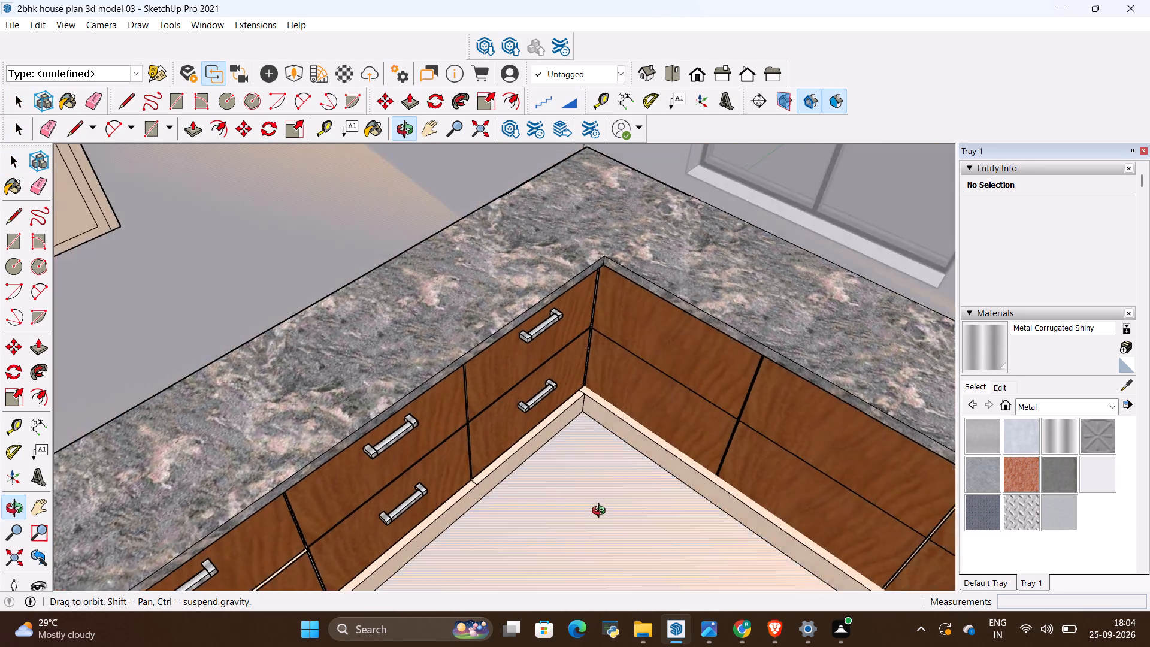
pyautogui.moveTo(601, 512); pyautogui.dragTo(516, 483, button='middle')
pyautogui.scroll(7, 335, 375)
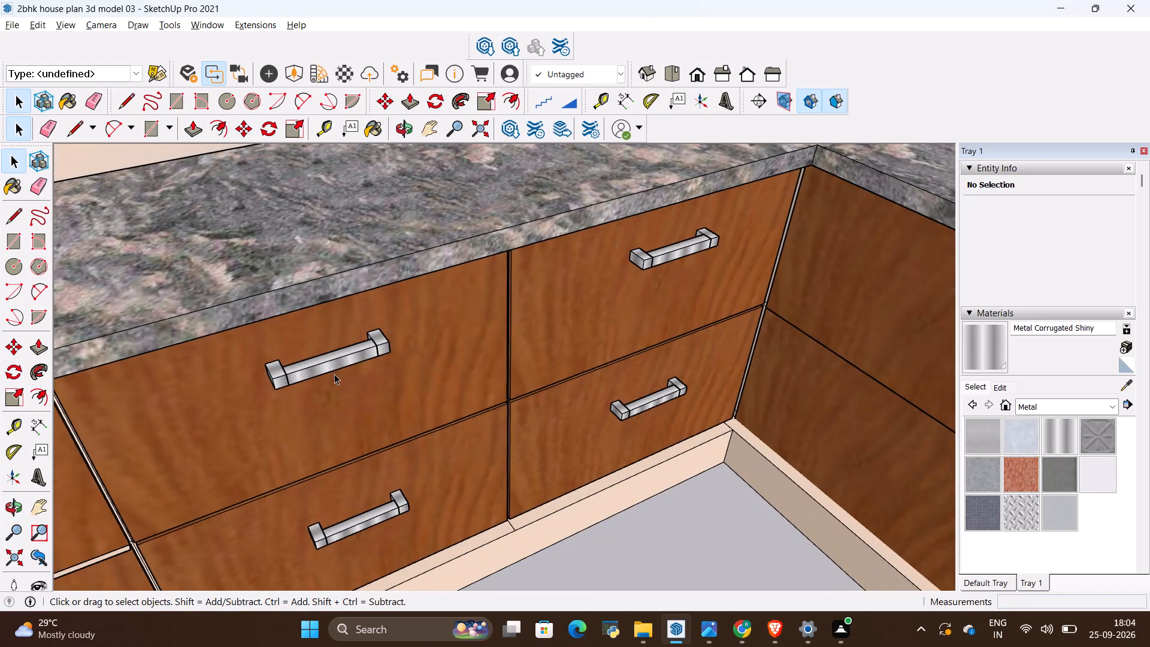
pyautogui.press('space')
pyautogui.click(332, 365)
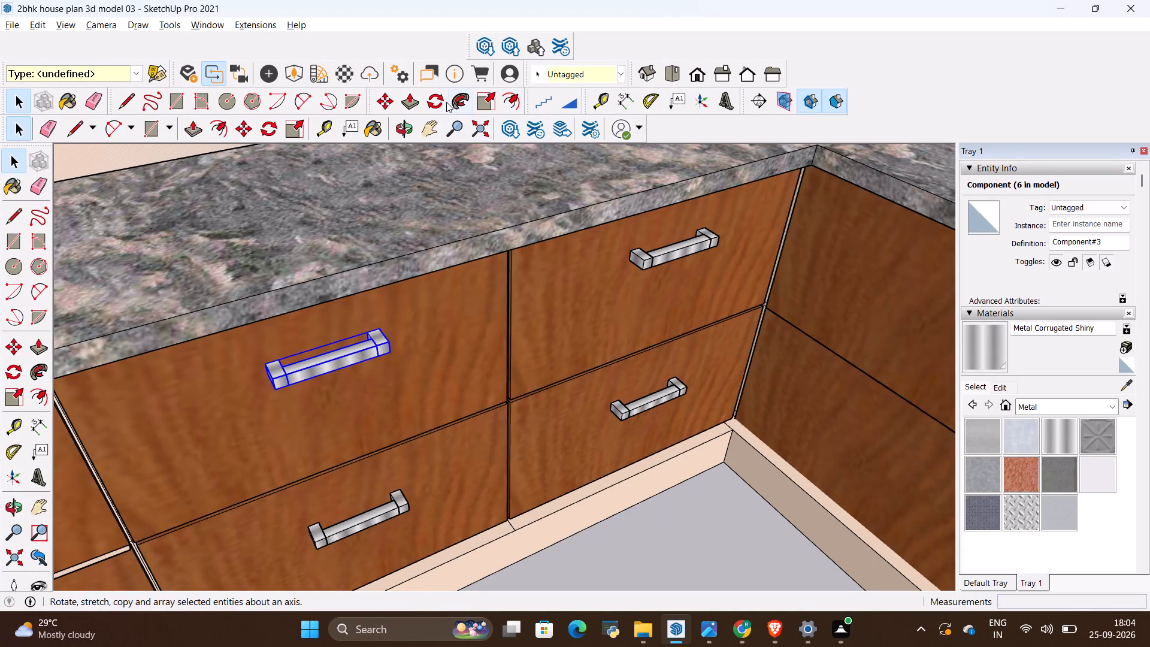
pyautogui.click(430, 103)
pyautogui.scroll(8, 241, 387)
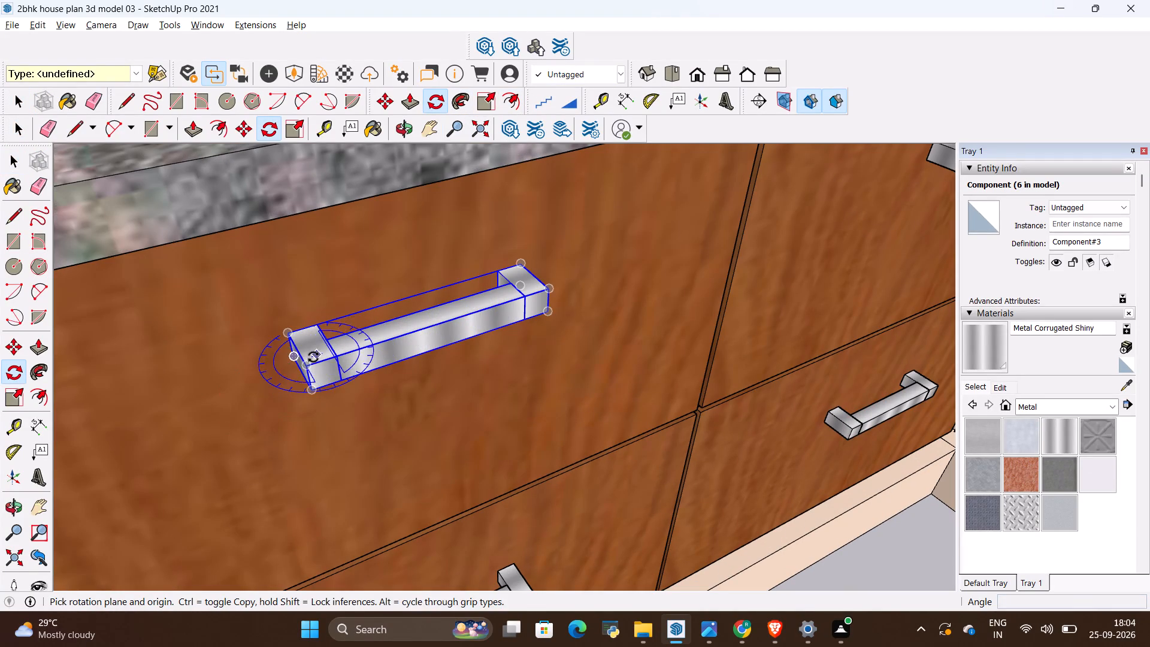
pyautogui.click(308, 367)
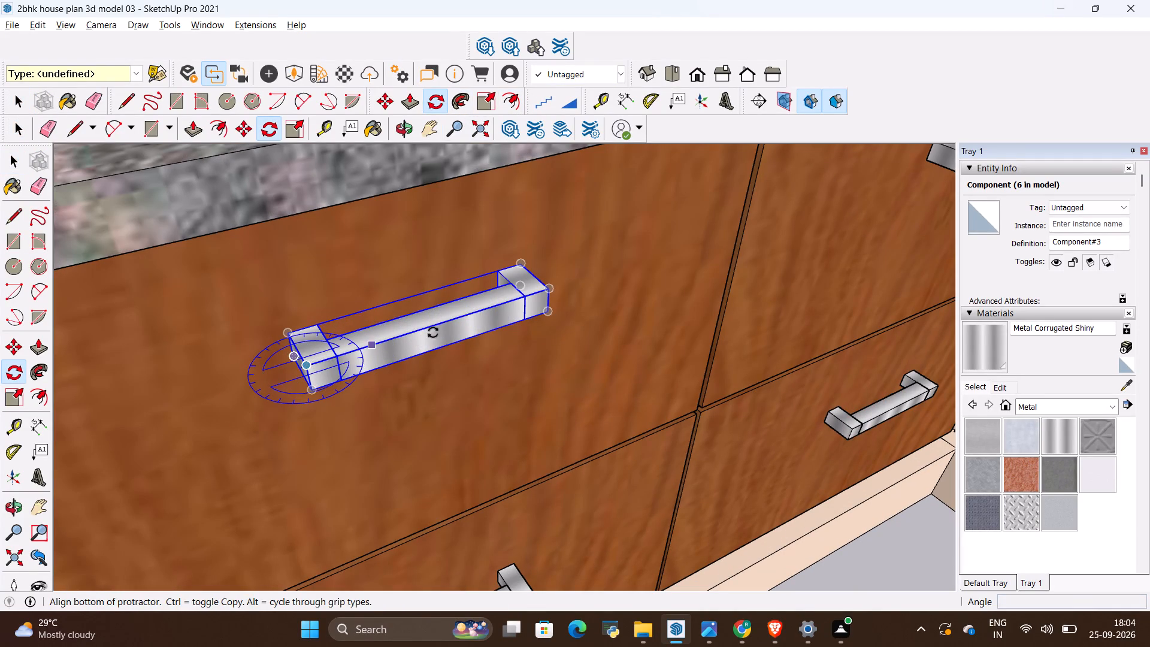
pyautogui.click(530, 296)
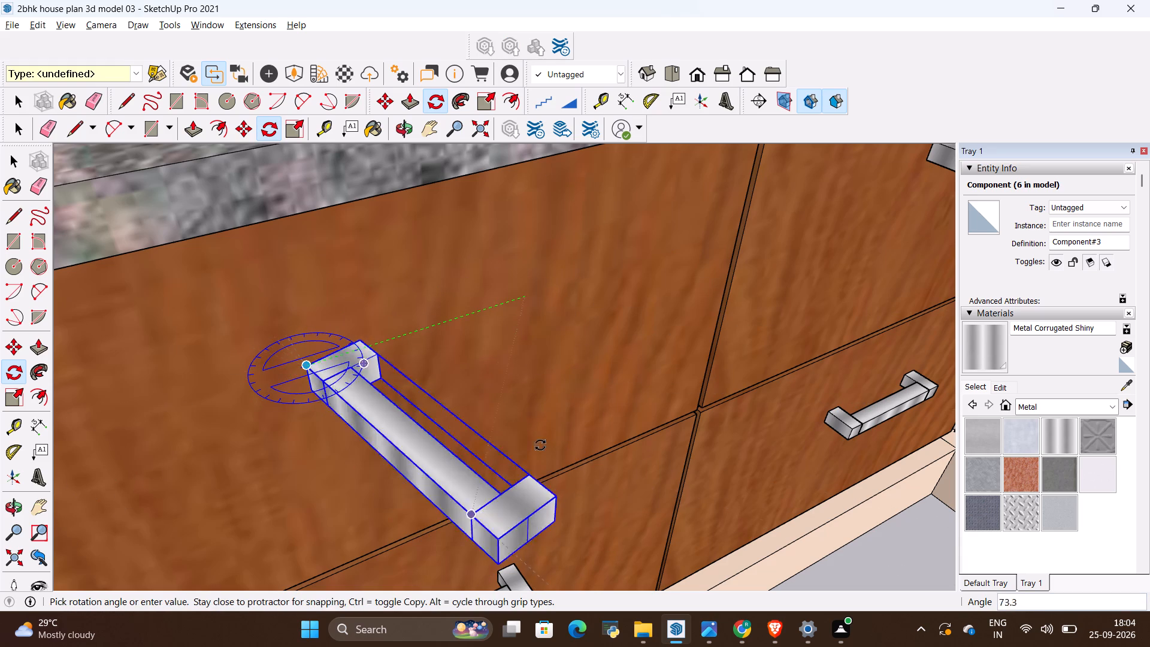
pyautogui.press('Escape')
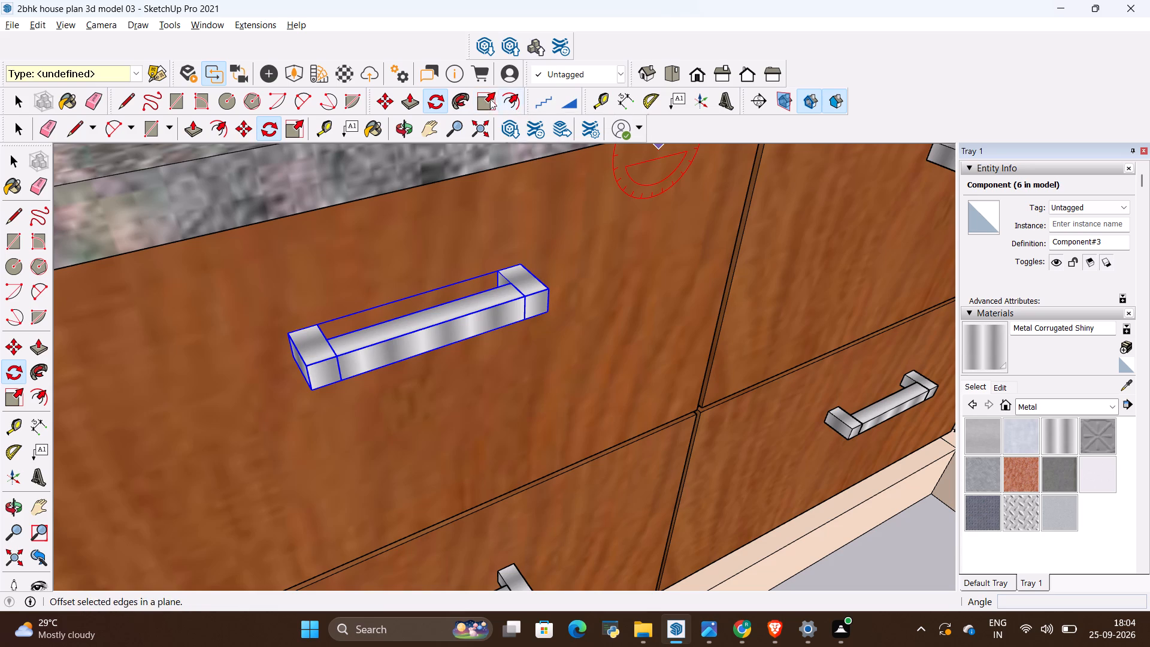
# Make a copy of the upper middle drawer's handle rotated 90° horizontally about its front end corner.
pyautogui.click(438, 99)
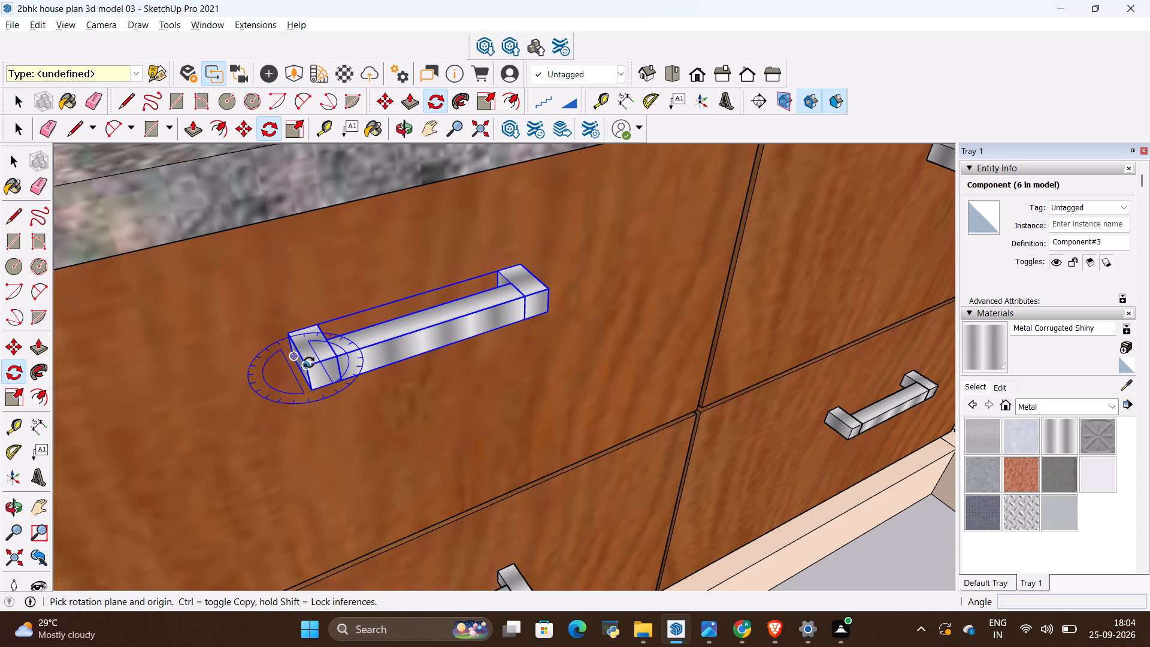
pyautogui.click(308, 367)
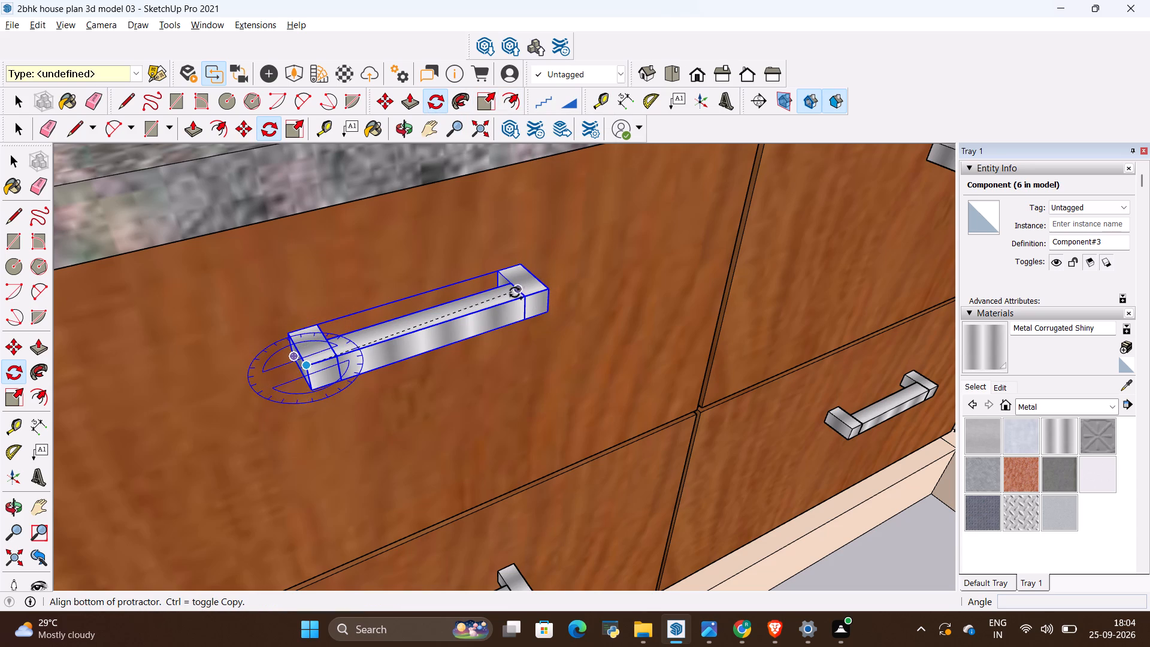
pyautogui.click(521, 294)
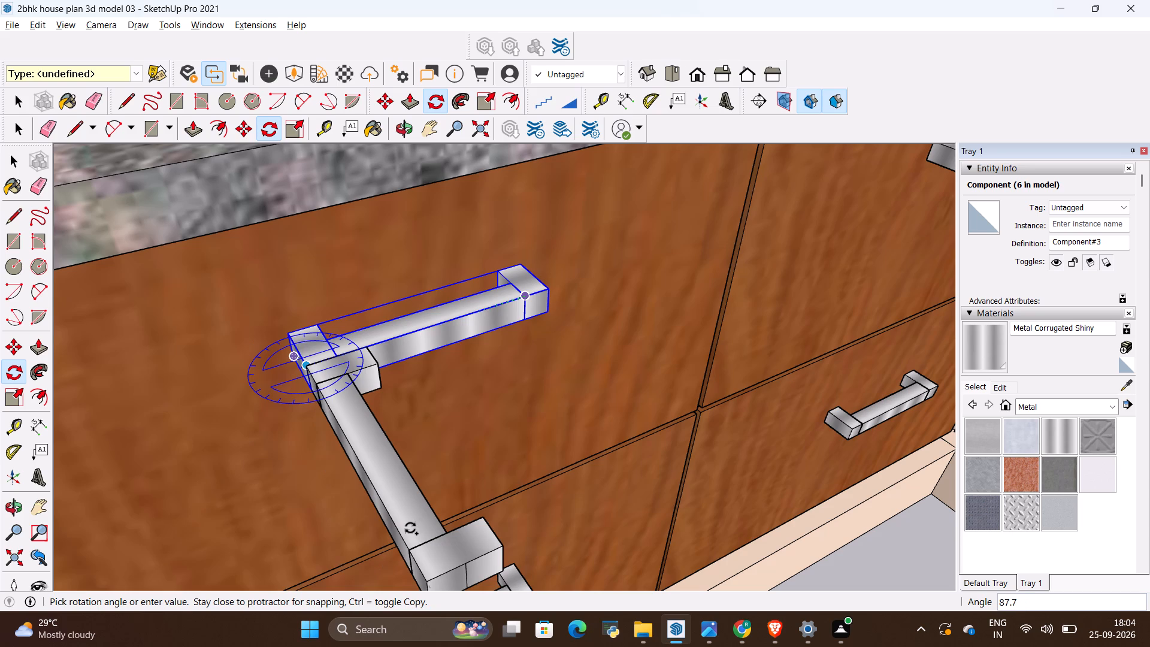
pyautogui.scroll(-5, 405, 534)
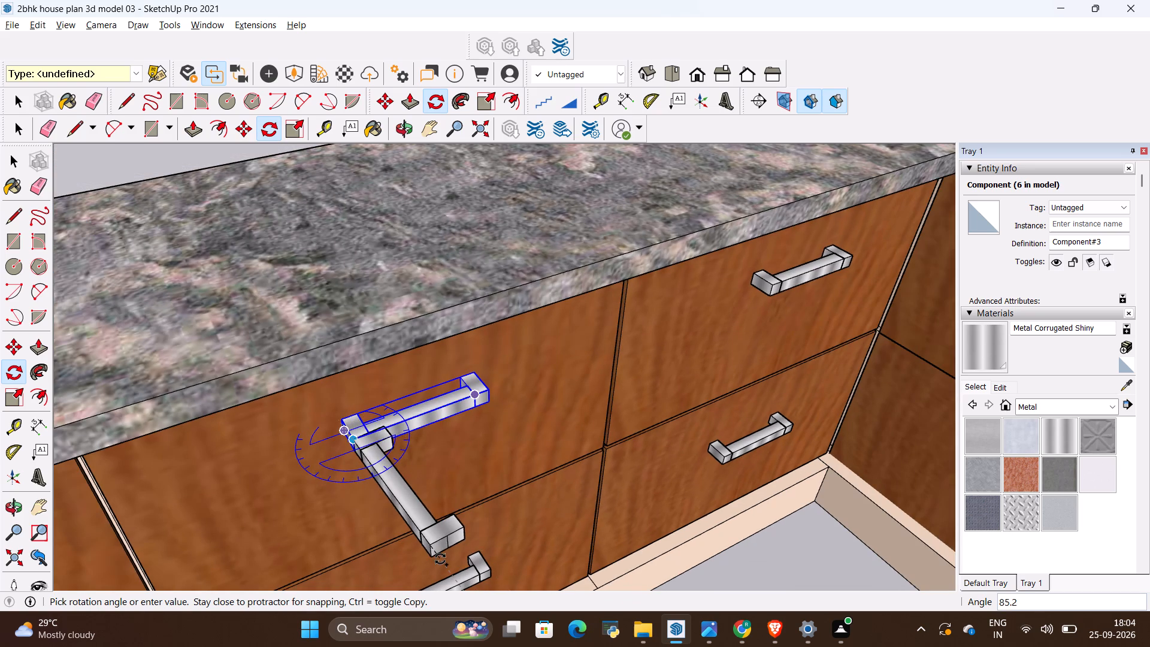
pyautogui.click(434, 575)
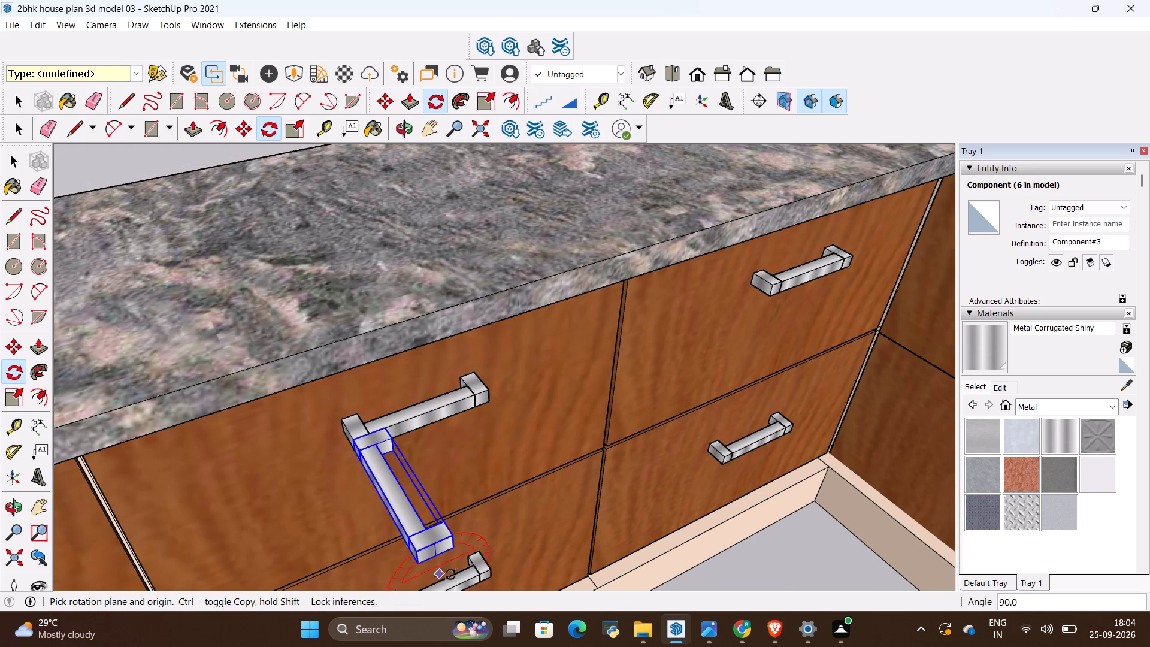
# Move the rotated handle copy about 2' 7" from the drawer run into the L's inner corner, beside the adjoining run.
pyautogui.press('m')
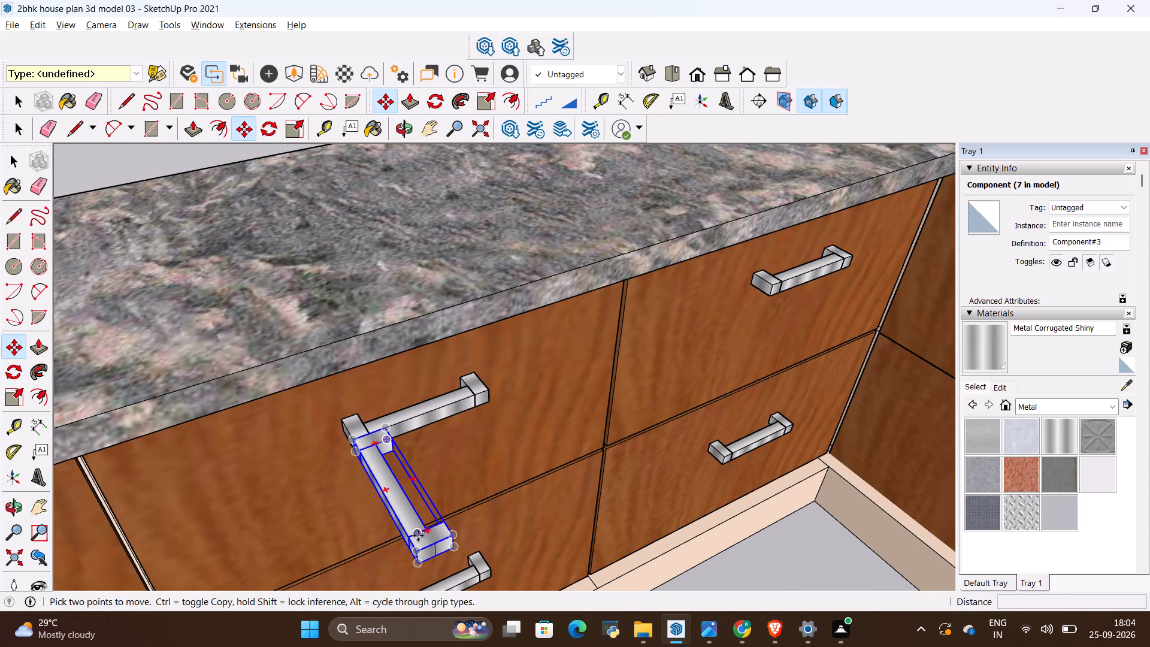
pyautogui.click(417, 550)
pyautogui.scroll(-5, 435, 448)
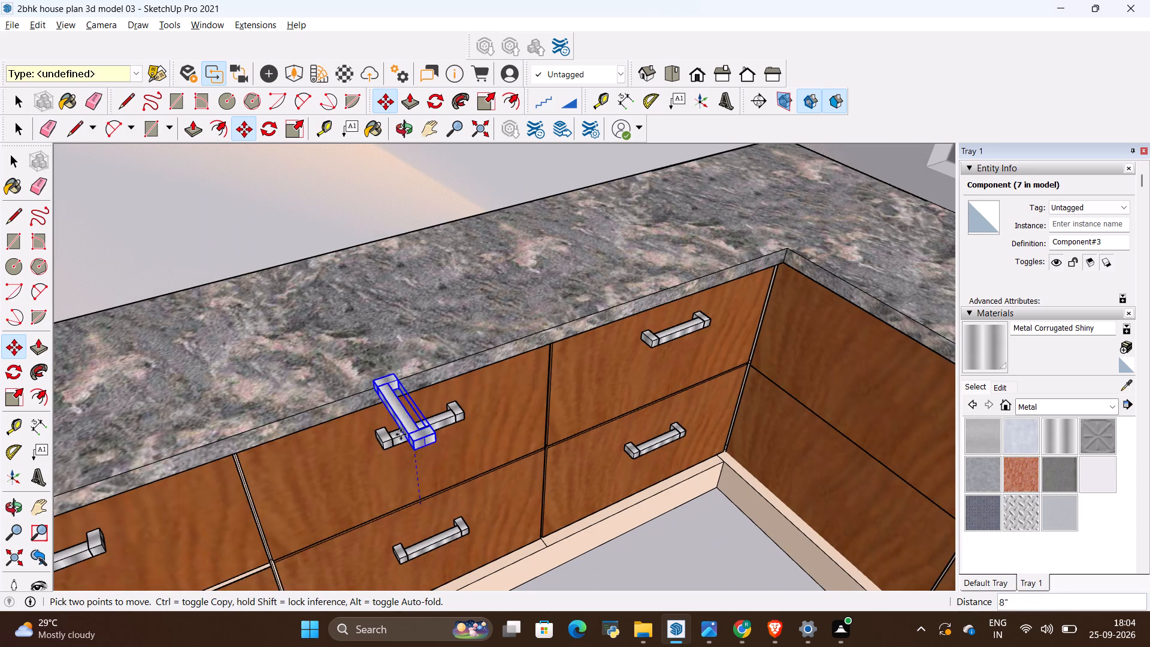
pyautogui.scroll(-1, 374, 429)
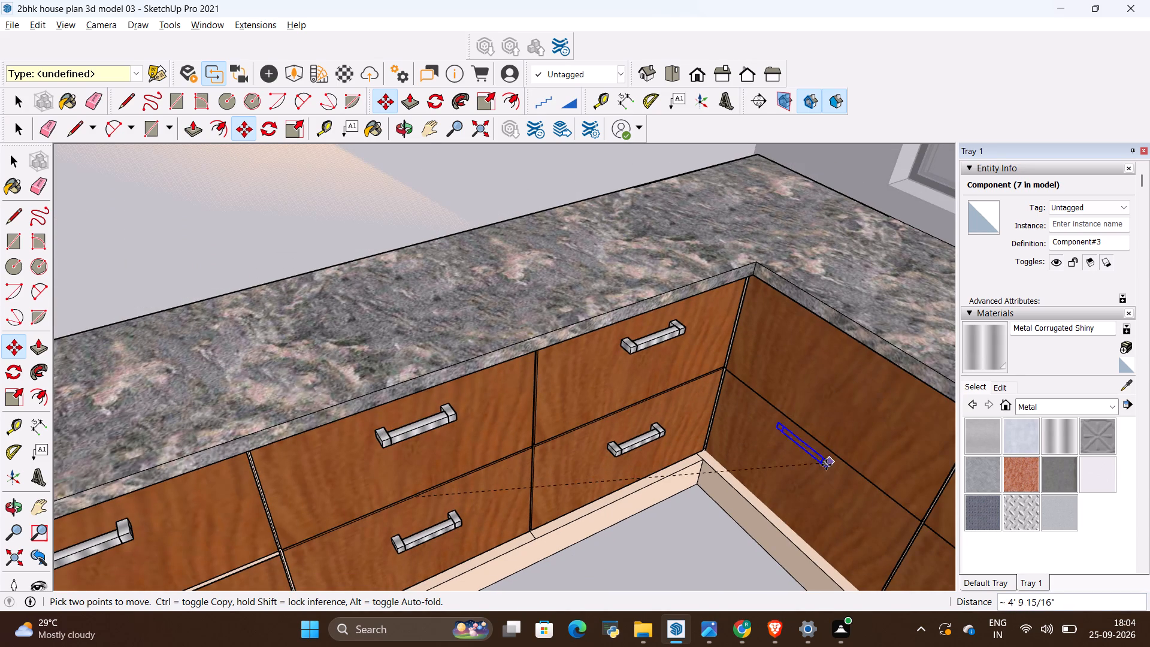
pyautogui.click(734, 565)
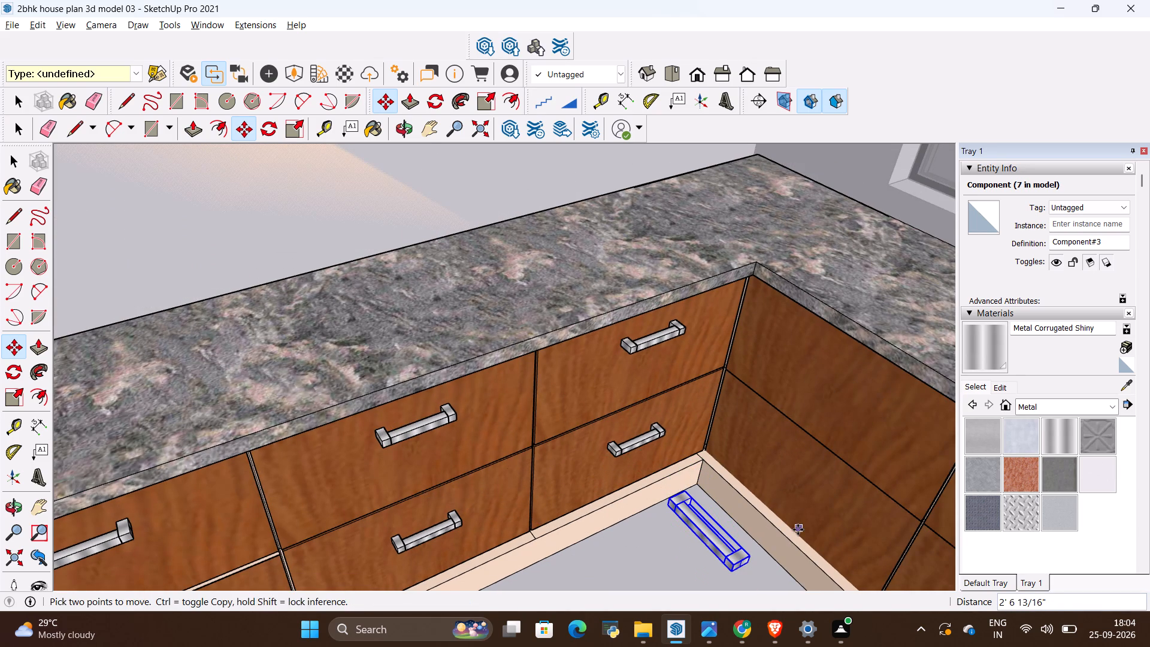
# Move the rotated handle by its rear top corner onto the upper wooden front face of the adjoining handleless run.
pyautogui.moveTo(810, 510); pyautogui.dragTo(792, 430, button='middle')
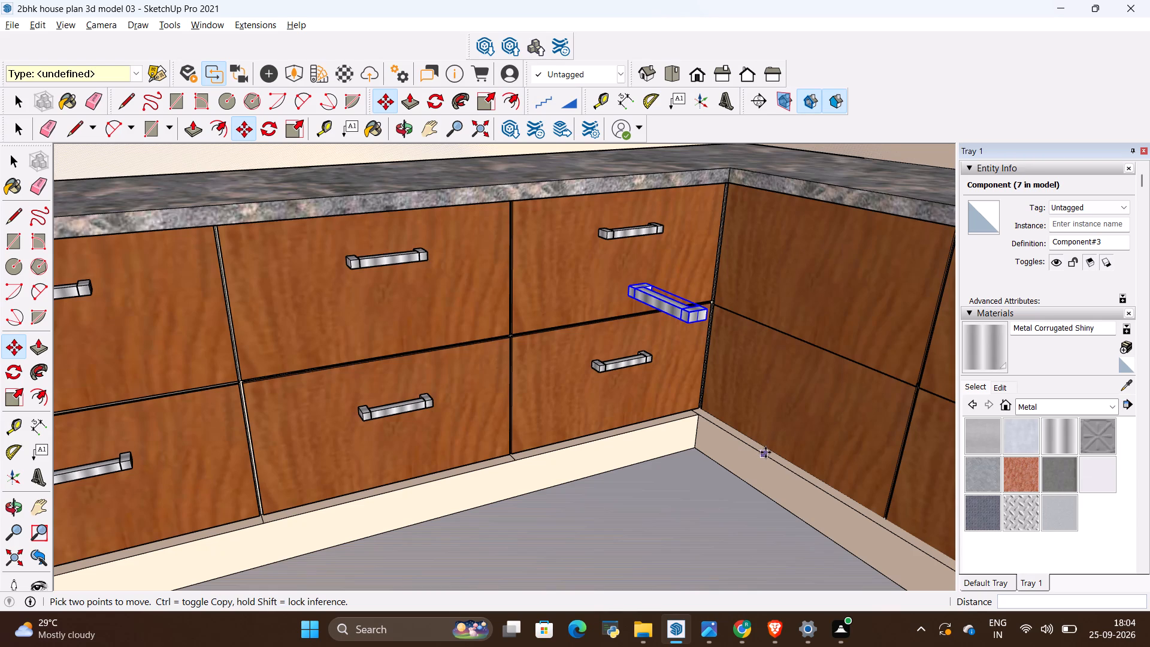
pyautogui.scroll(3, 695, 405)
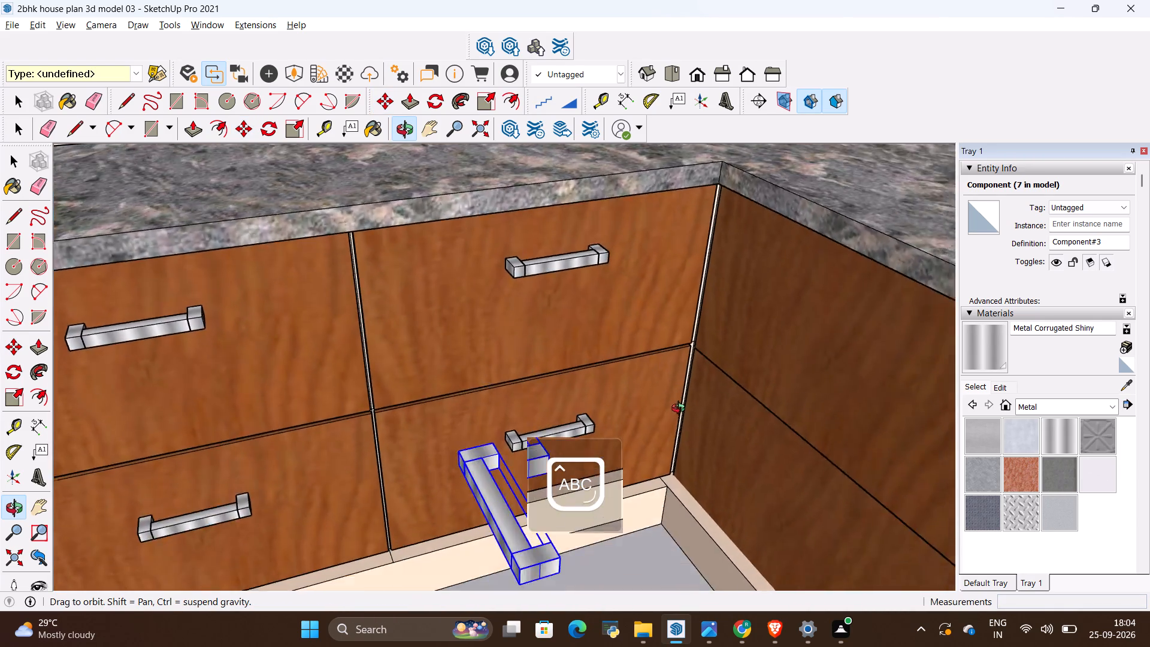
pyautogui.moveTo(611, 373); pyautogui.dragTo(638, 412, button='middle')
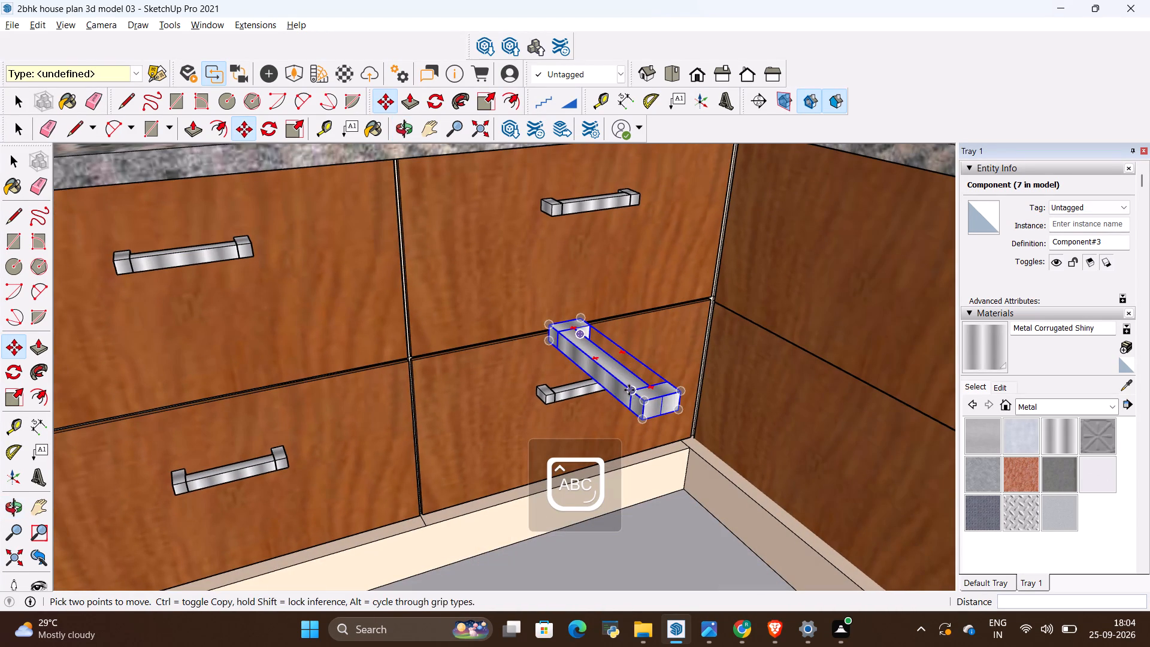
pyautogui.press('m')
pyautogui.scroll(3, 609, 304)
pyautogui.moveTo(554, 329); pyautogui.dragTo(571, 329)
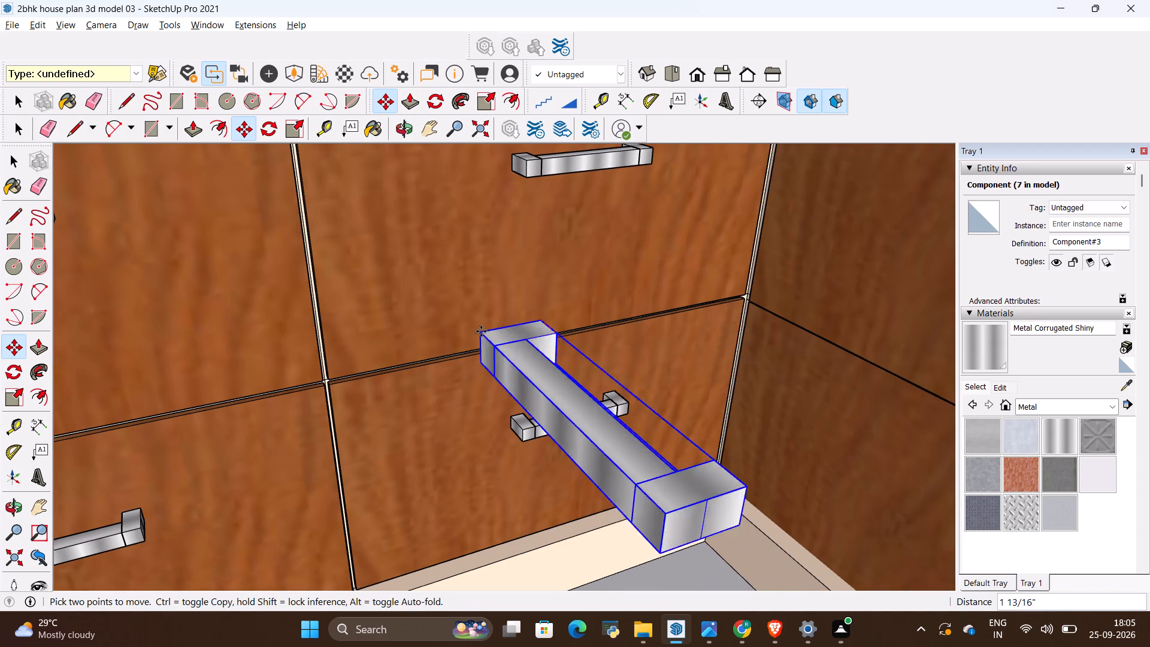
pyautogui.scroll(-8, 480, 331)
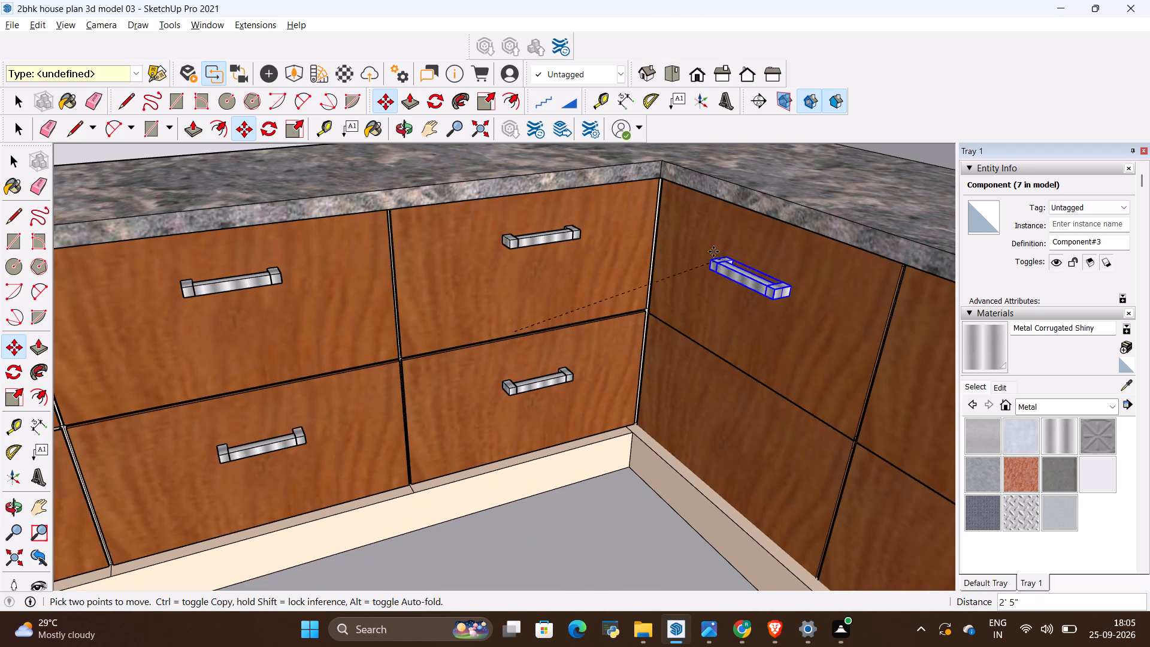
pyautogui.scroll(8, 713, 253)
pyautogui.moveTo(761, 237); pyautogui.dragTo(760, 237, button='middle')
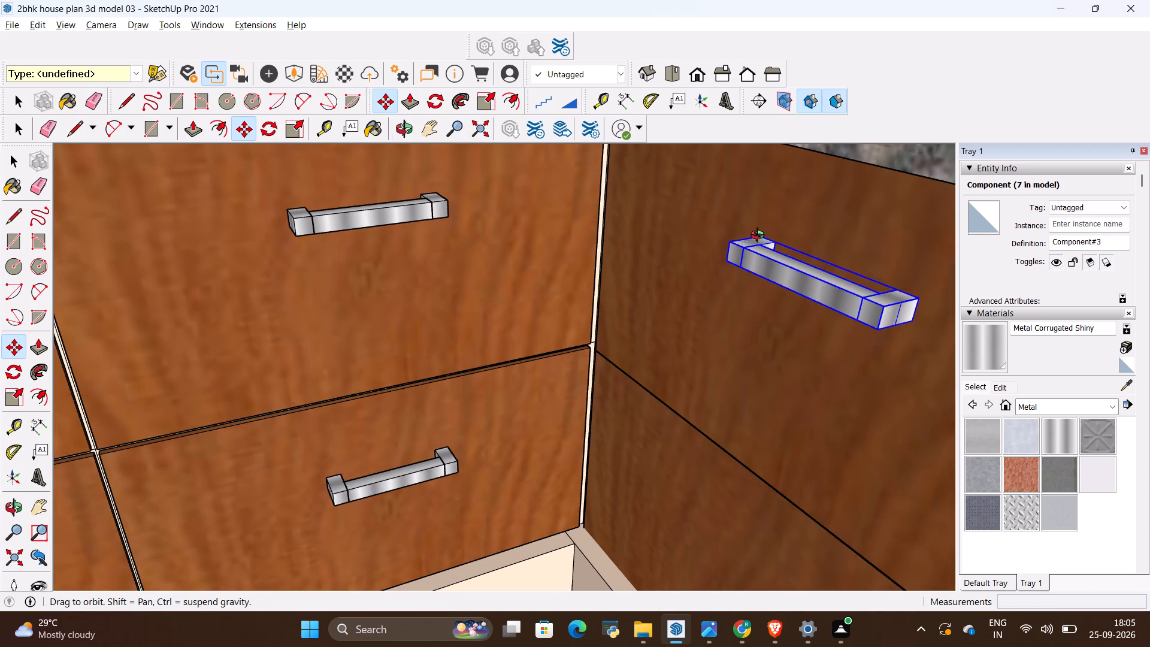
pyautogui.moveTo(760, 237); pyautogui.dragTo(650, 255, button='middle')
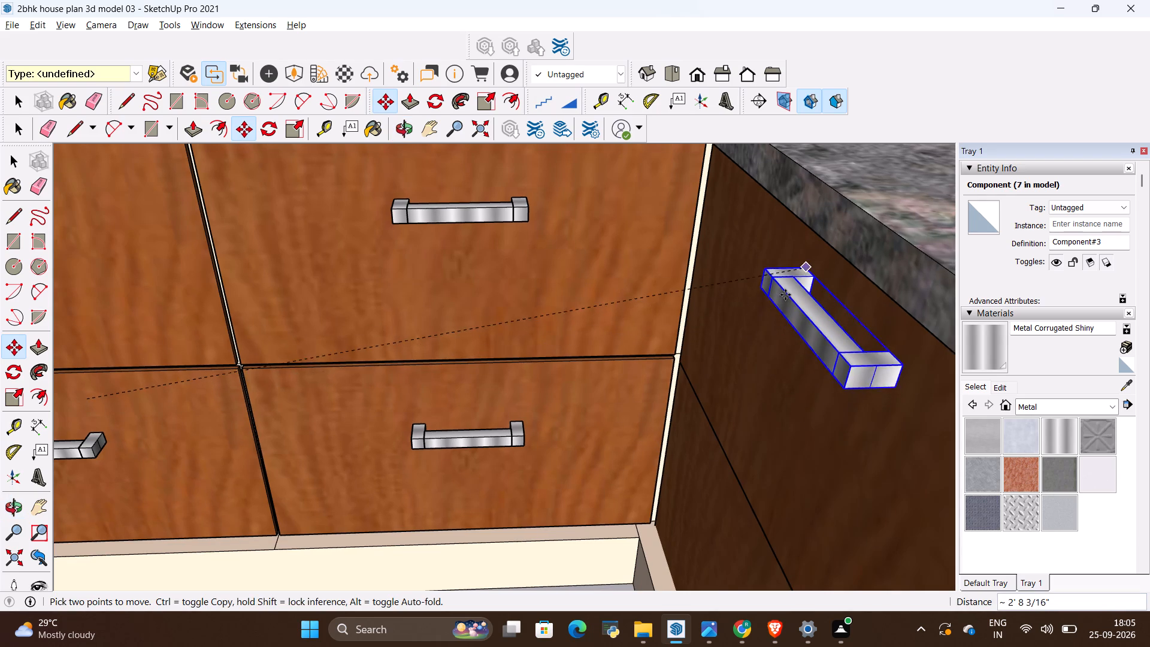
pyautogui.scroll(6, 825, 331)
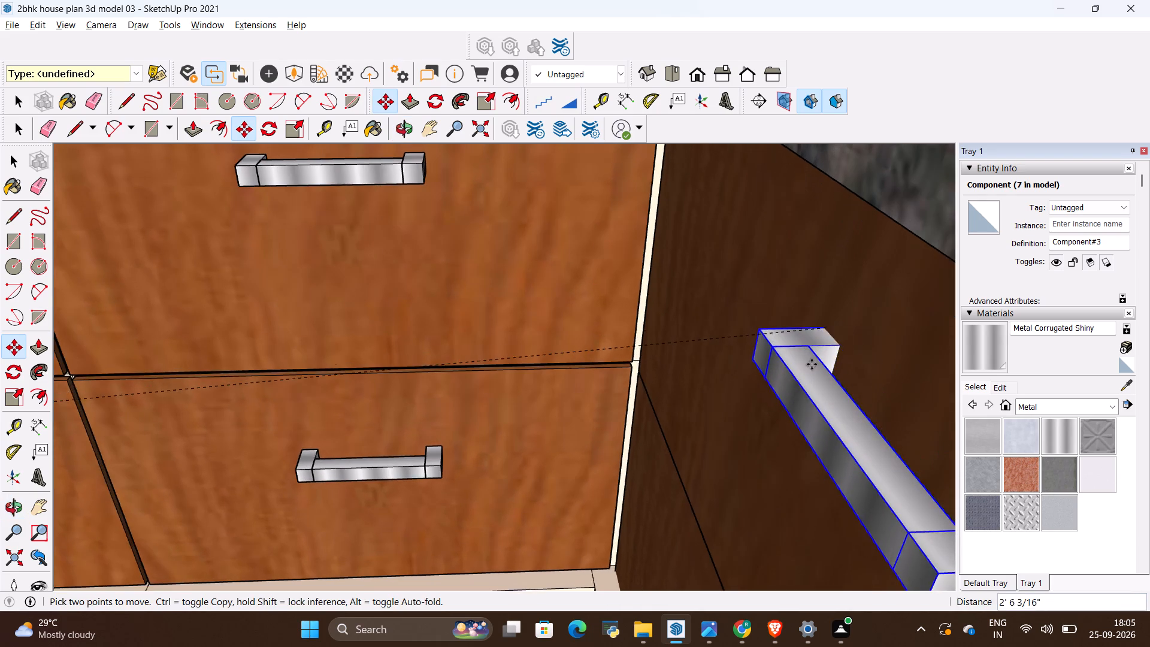
pyautogui.moveTo(812, 364); pyautogui.dragTo(812, 253, button='middle')
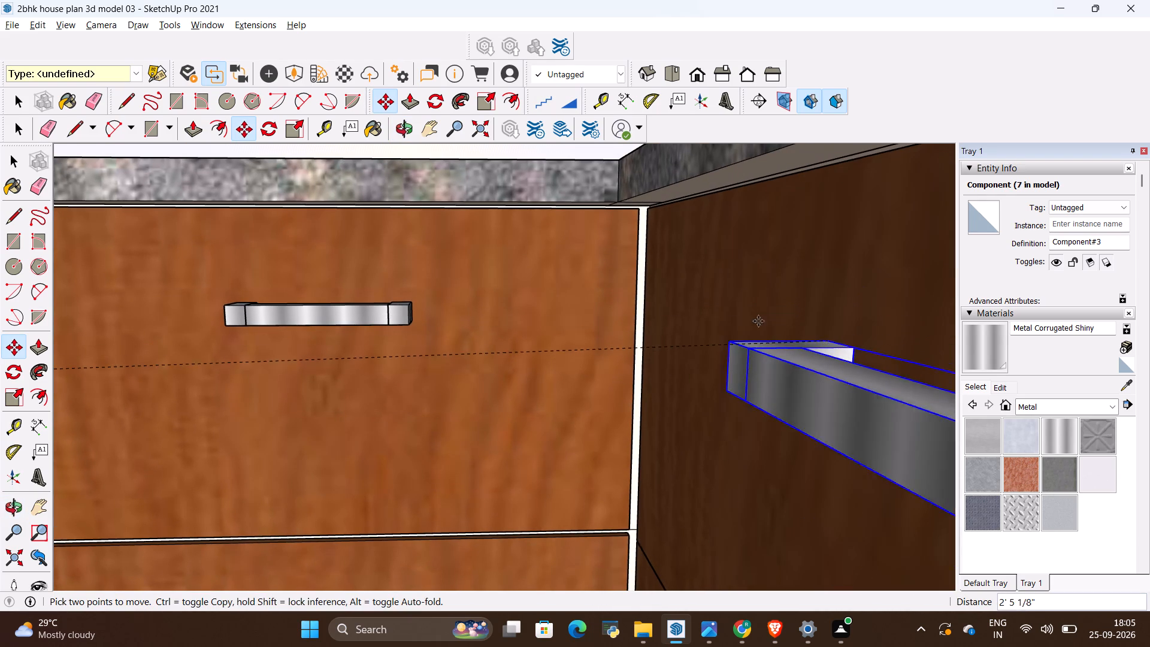
pyautogui.scroll(-9, 690, 316)
pyautogui.keyDown('shift'); pyautogui.moveTo(743, 426); pyautogui.dragTo(727, 411, button='middle'); pyautogui.keyUp('shift')
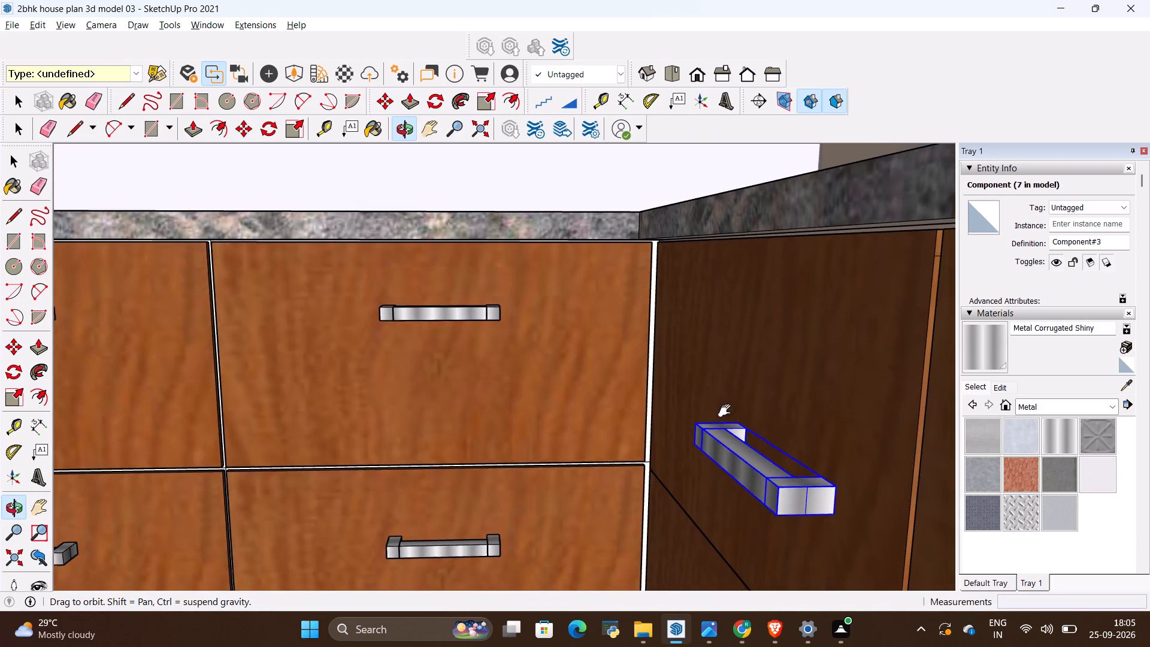
pyautogui.keyDown('shift'); pyautogui.moveTo(727, 411); pyautogui.dragTo(532, 400, button='middle'); pyautogui.keyUp('shift')
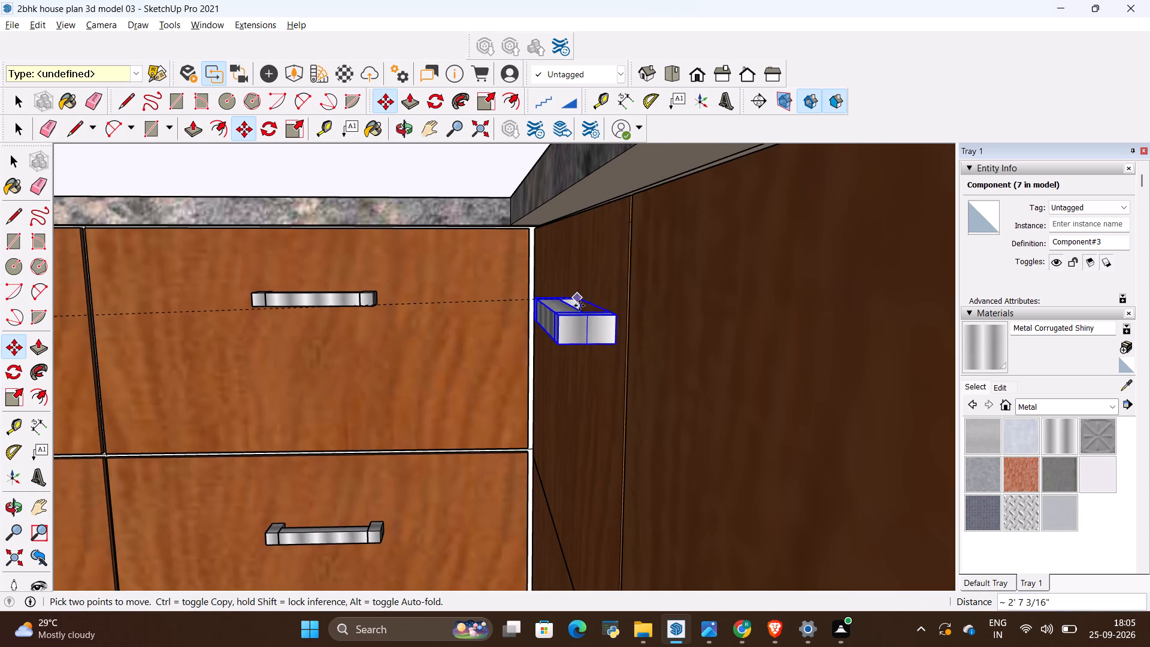
pyautogui.click(595, 293)
# Slide the handle about 1' 2" along the adjoining run toward the L's corner, onto the upper front nearest that corner.
pyautogui.moveTo(543, 367); pyautogui.dragTo(649, 433, button='middle')
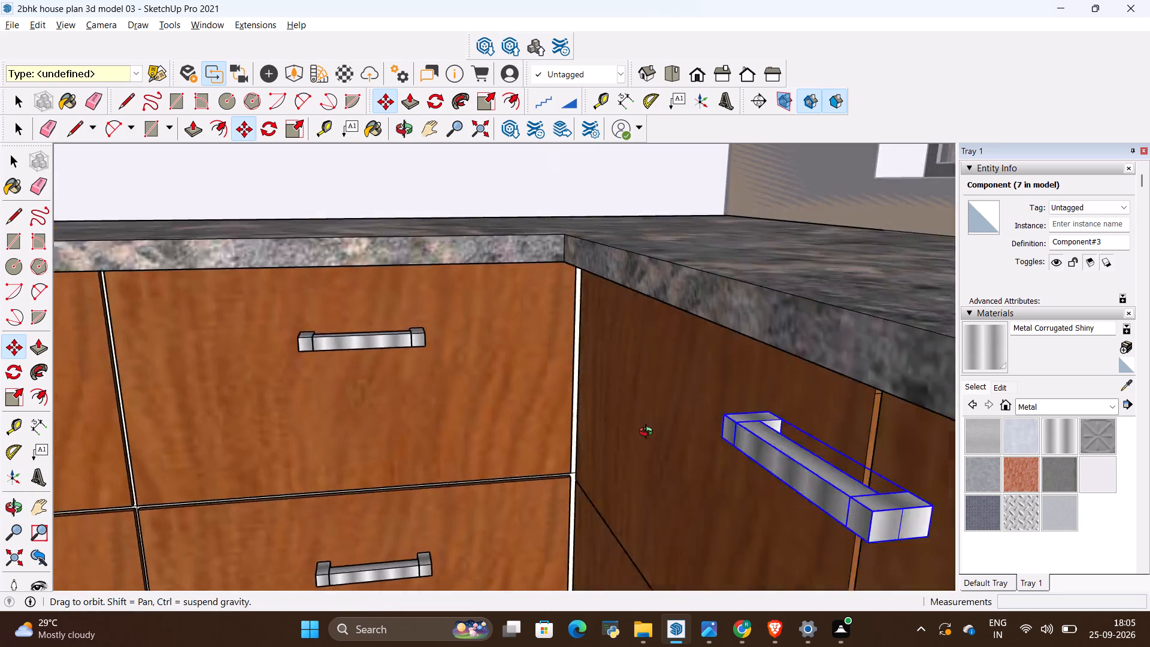
pyautogui.moveTo(649, 433); pyautogui.dragTo(713, 437, button='middle')
pyautogui.scroll(-2, 588, 409)
pyautogui.keyDown('shift'); pyautogui.moveTo(799, 488); pyautogui.dragTo(475, 377, button='middle'); pyautogui.keyUp('shift')
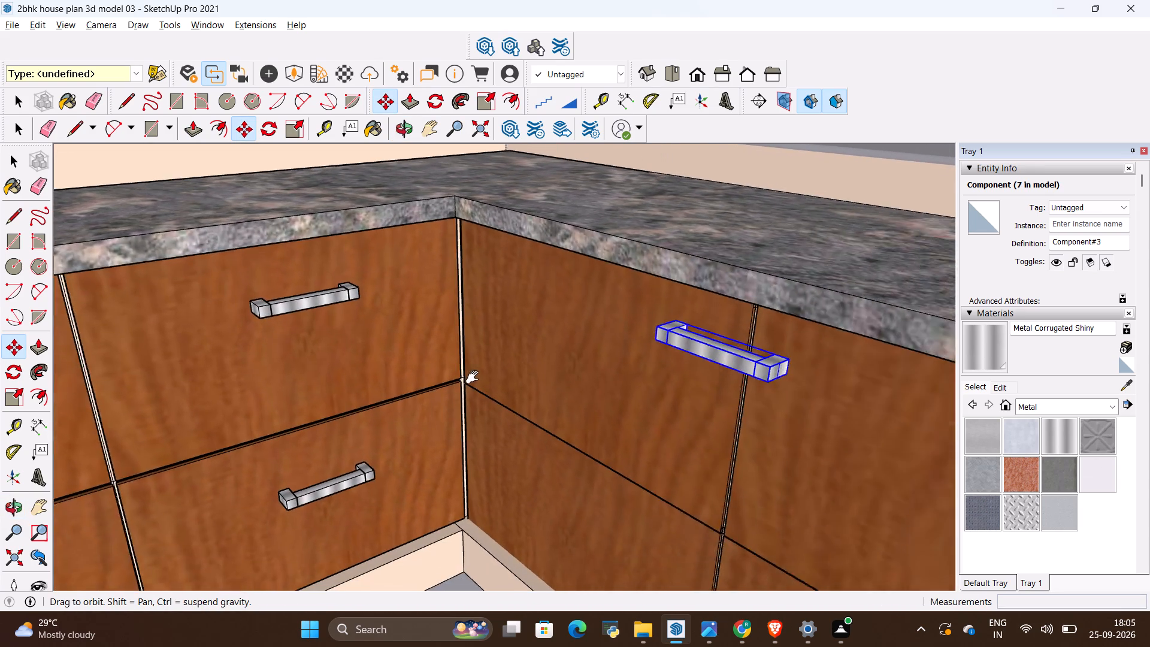
pyautogui.keyDown('shift'); pyautogui.moveTo(475, 377); pyautogui.dragTo(431, 394, button='middle'); pyautogui.keyUp('shift')
pyautogui.moveTo(450, 474); pyautogui.dragTo(543, 467, button='middle')
pyautogui.keyDown('shift'); pyautogui.moveTo(1017, 484); pyautogui.dragTo(983, 474, button='middle'); pyautogui.keyUp('shift')
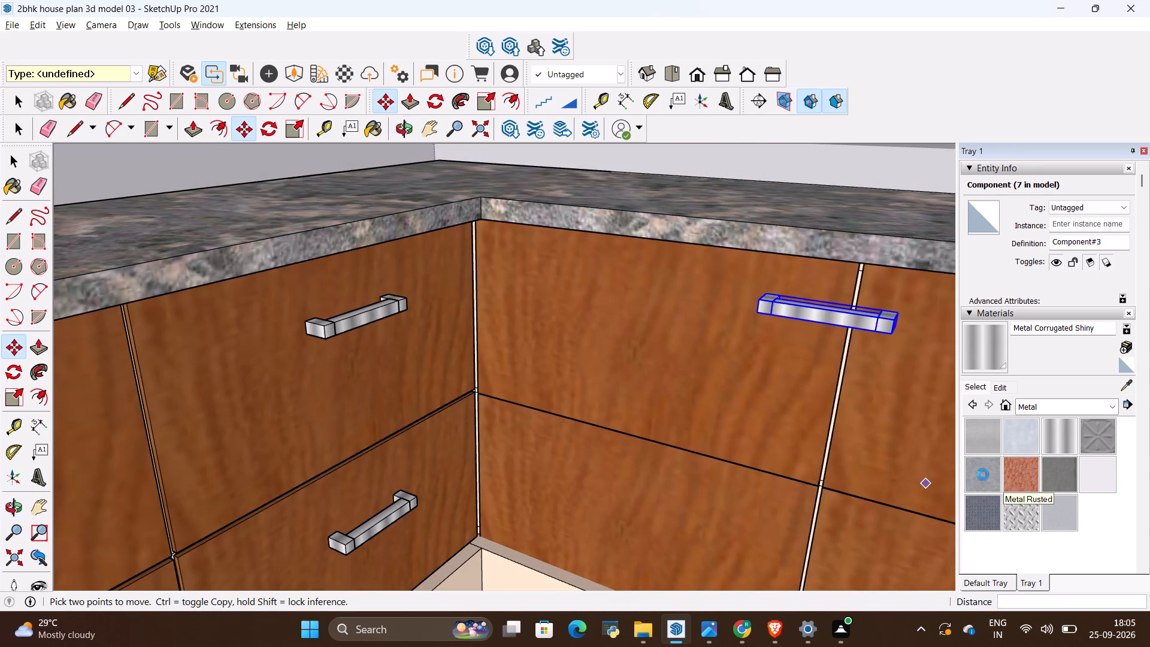
pyautogui.keyDown('shift'); pyautogui.moveTo(983, 474); pyautogui.dragTo(879, 496, button='middle'); pyautogui.keyUp('shift')
pyautogui.moveTo(887, 473); pyautogui.dragTo(743, 502, button='middle')
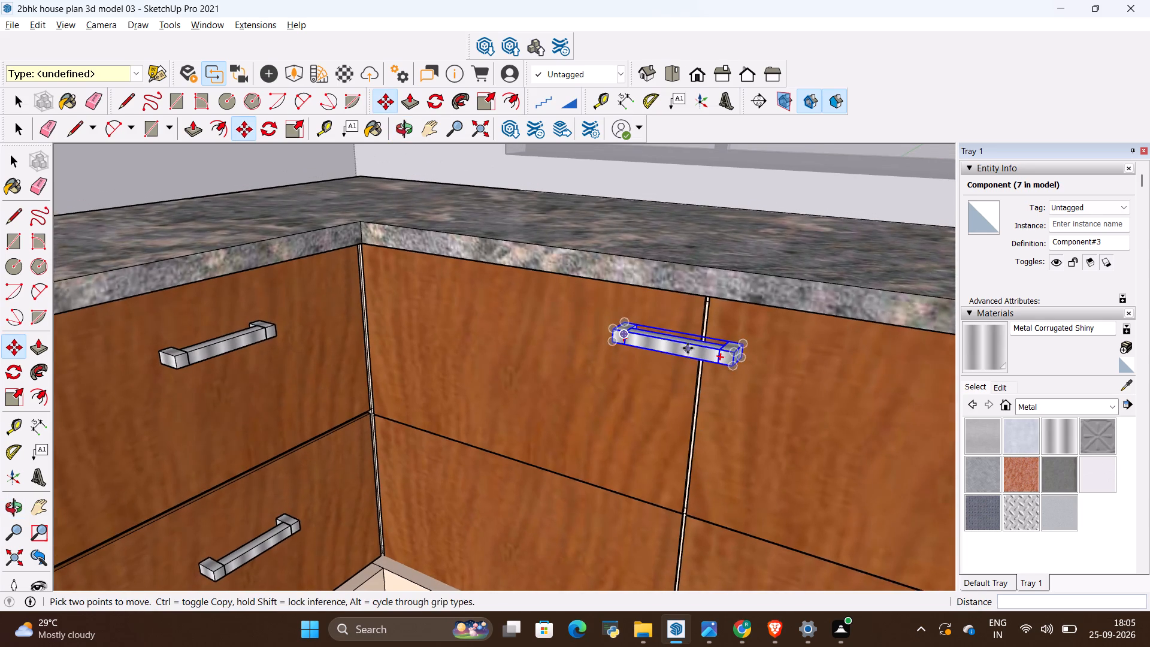
pyautogui.scroll(4, 685, 340)
pyautogui.moveTo(691, 370); pyautogui.dragTo(713, 461, button='middle')
pyautogui.press('m')
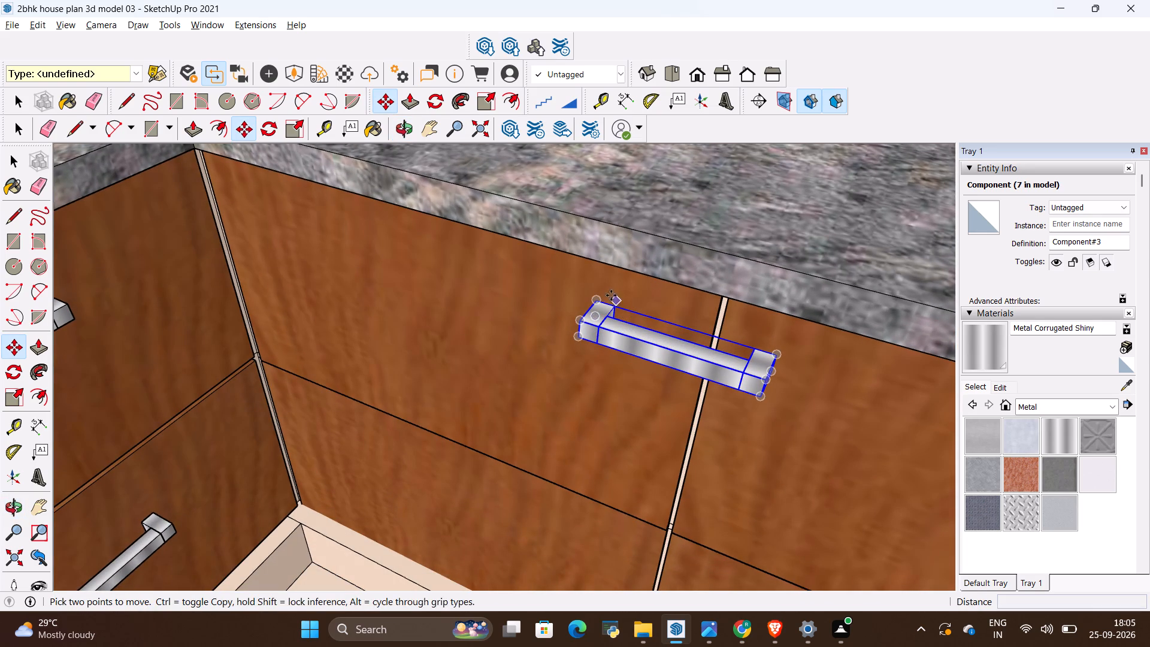
pyautogui.click(597, 299)
pyautogui.moveTo(374, 279); pyautogui.dragTo(379, 280, button='middle')
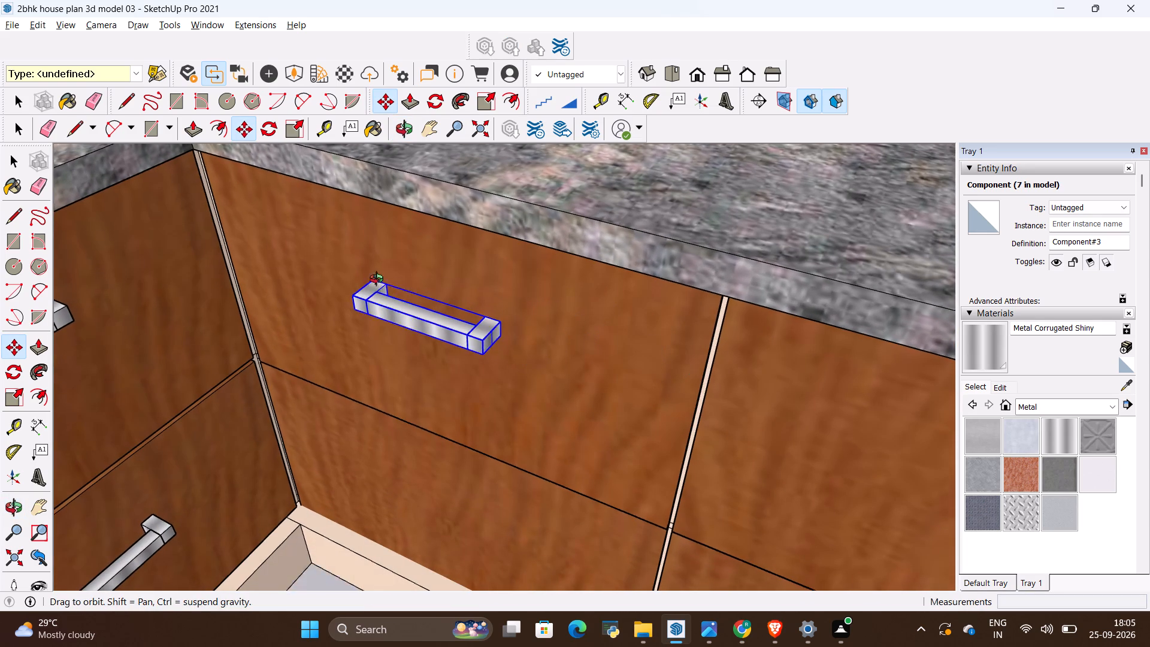
pyautogui.moveTo(379, 280); pyautogui.dragTo(481, 182, button='middle')
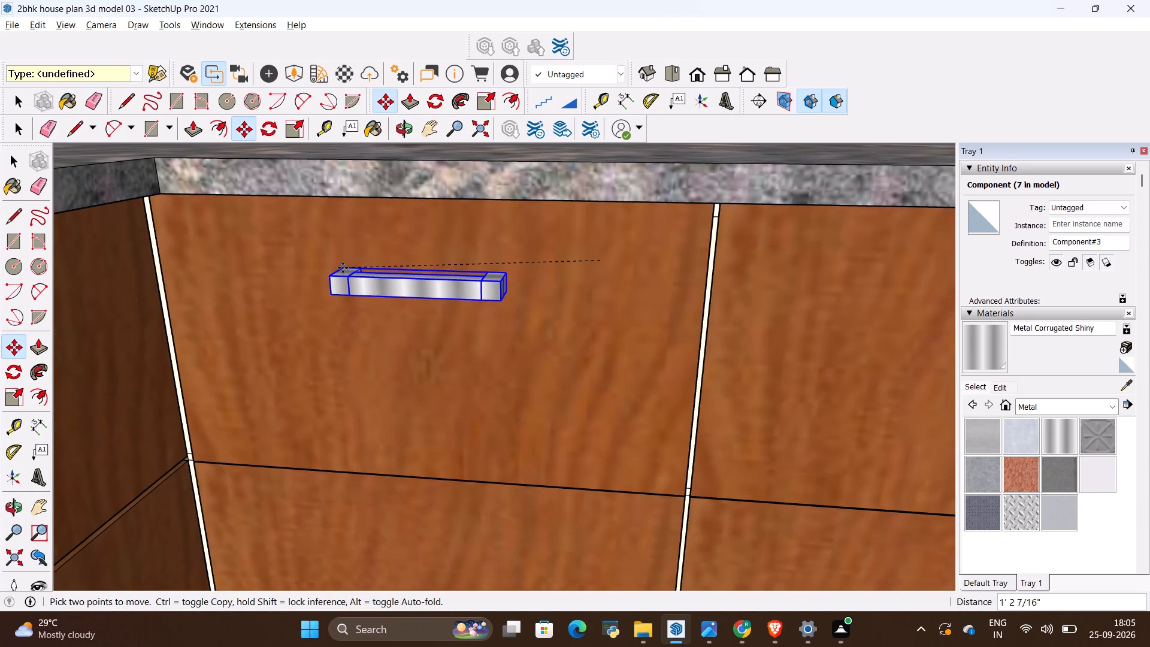
pyautogui.click(343, 257)
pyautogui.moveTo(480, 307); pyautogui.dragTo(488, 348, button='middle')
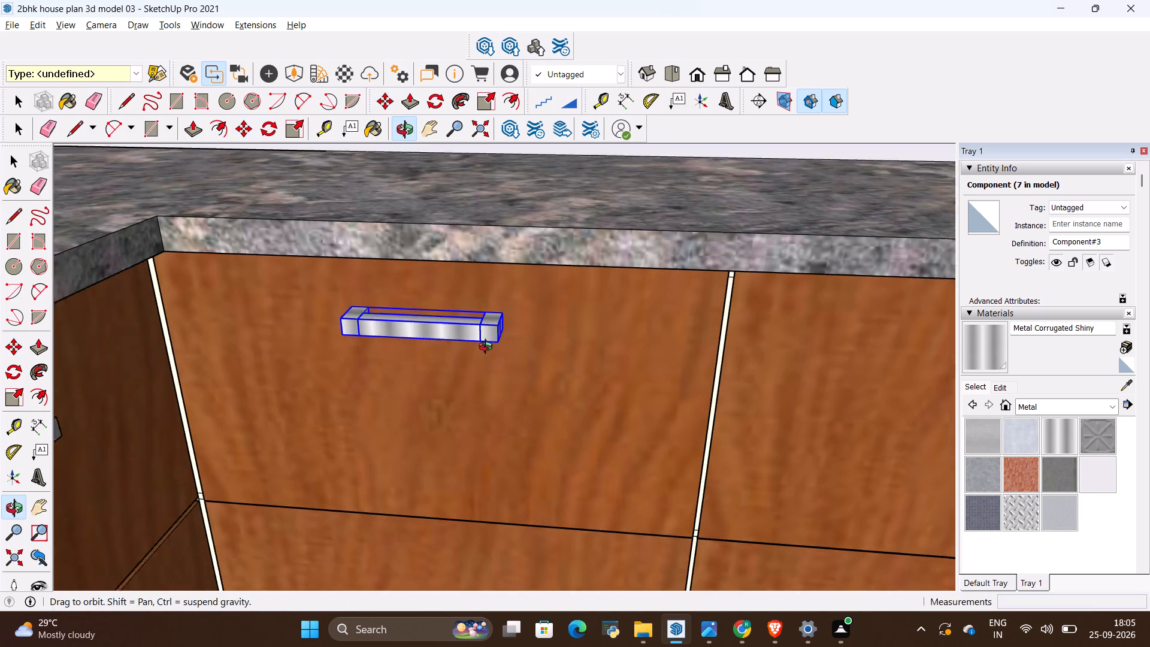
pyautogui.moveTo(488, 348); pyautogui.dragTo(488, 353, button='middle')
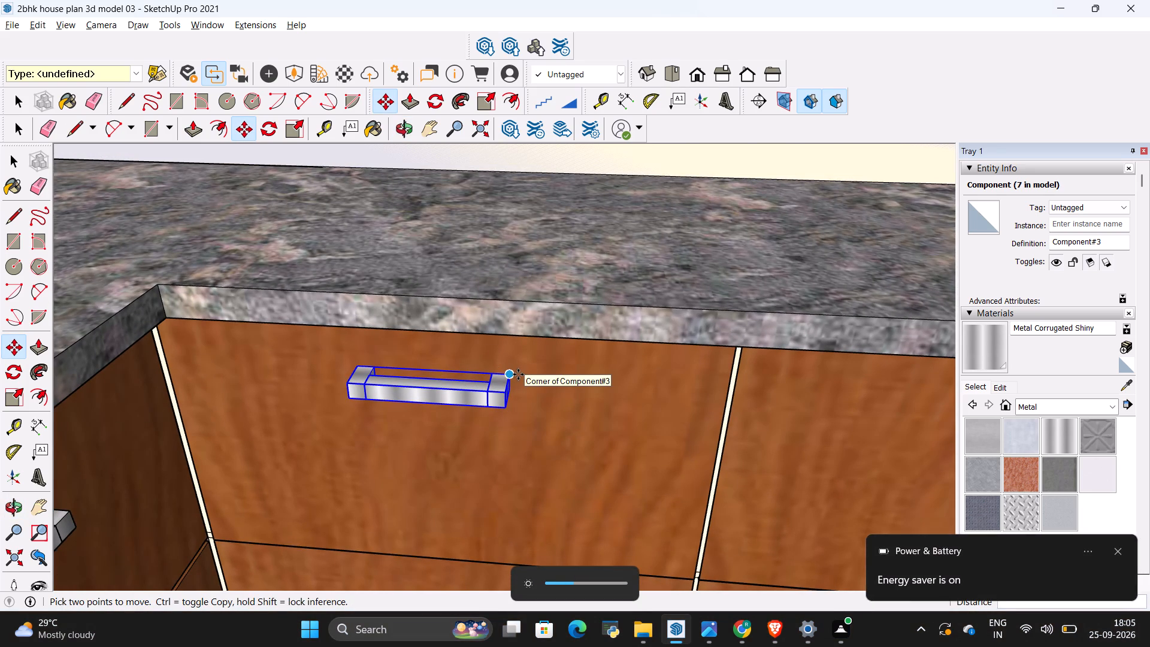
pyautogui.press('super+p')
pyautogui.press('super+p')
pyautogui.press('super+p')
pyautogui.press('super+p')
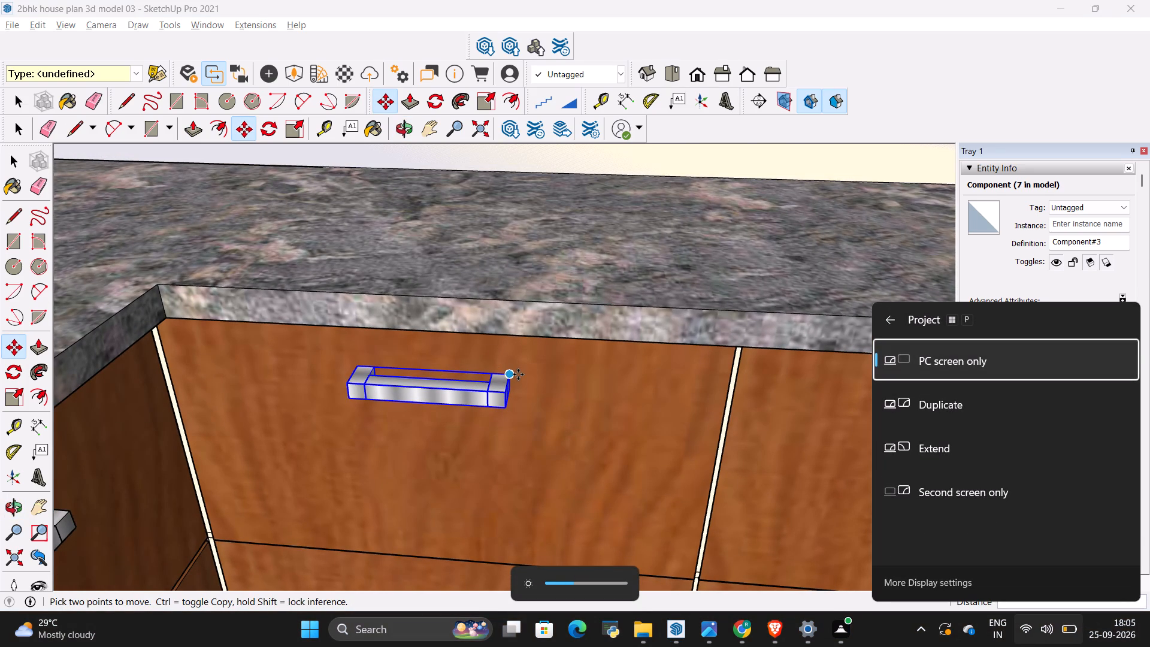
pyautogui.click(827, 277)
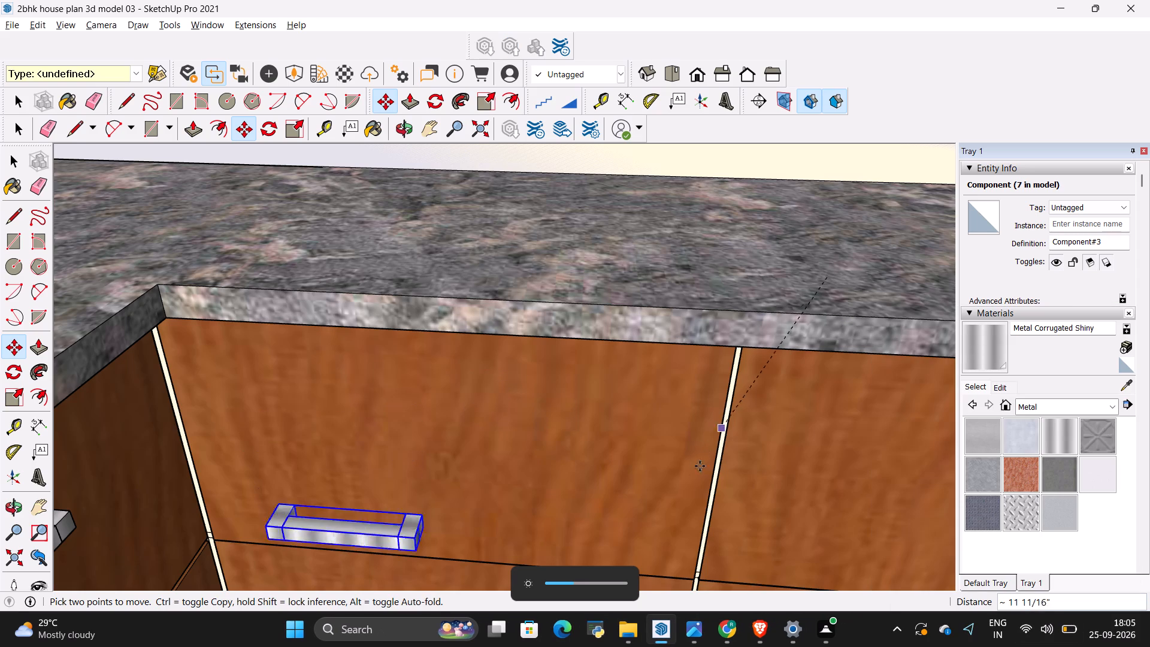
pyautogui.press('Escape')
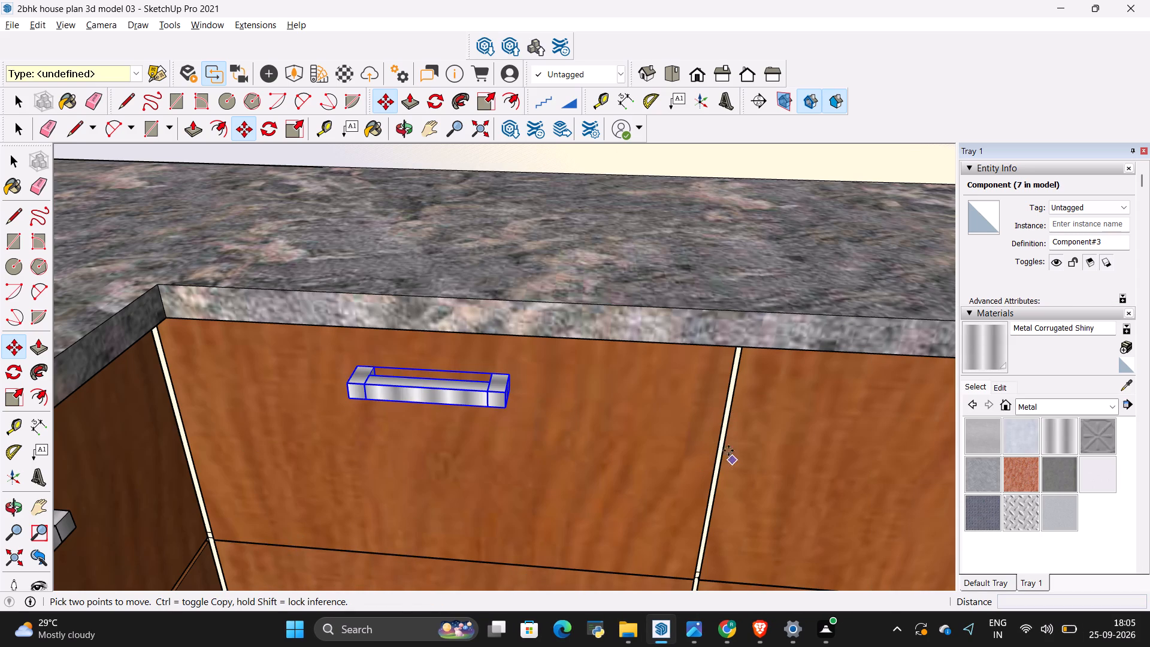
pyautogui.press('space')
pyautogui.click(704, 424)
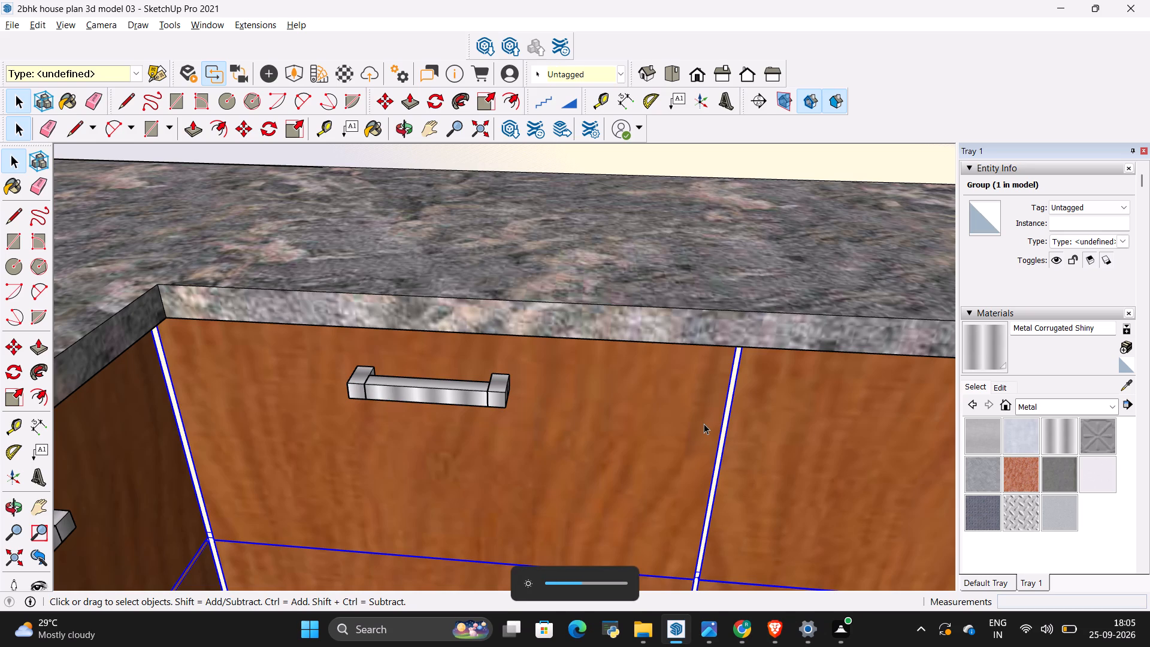
# Lower the handle on the adjoining run's upper corner front by about 2", keeping it against the wooden face.
pyautogui.moveTo(672, 467); pyautogui.dragTo(668, 398, button='middle')
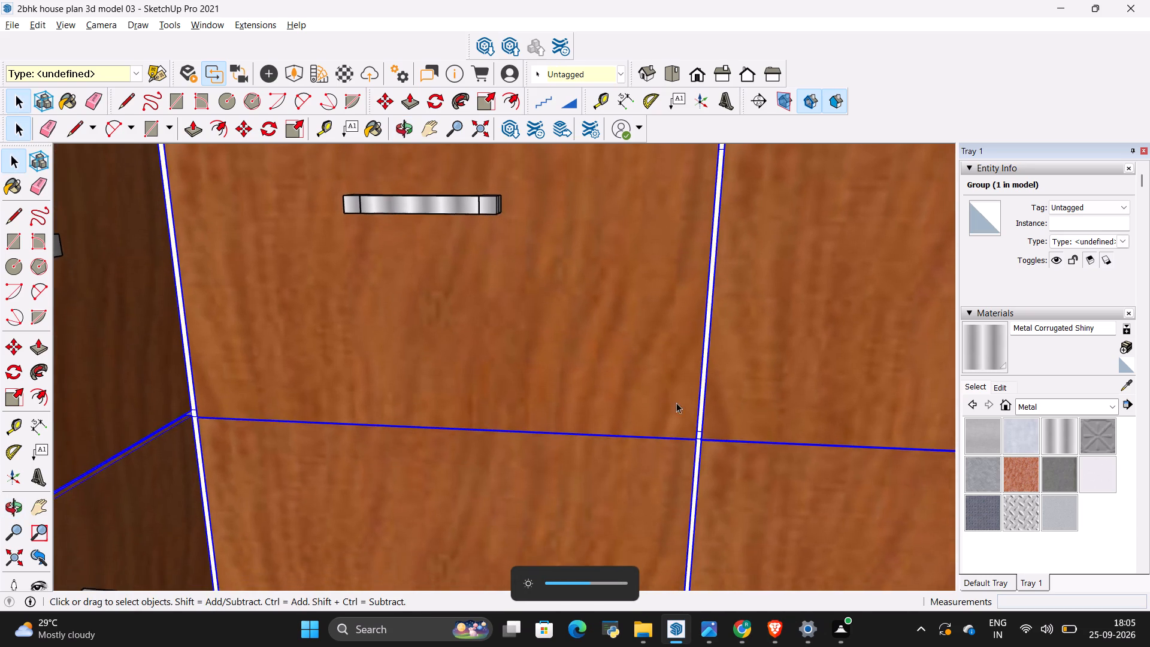
pyautogui.scroll(-4, 689, 407)
pyautogui.scroll(8, 499, 258)
pyautogui.moveTo(497, 261); pyautogui.dragTo(496, 268, button='middle')
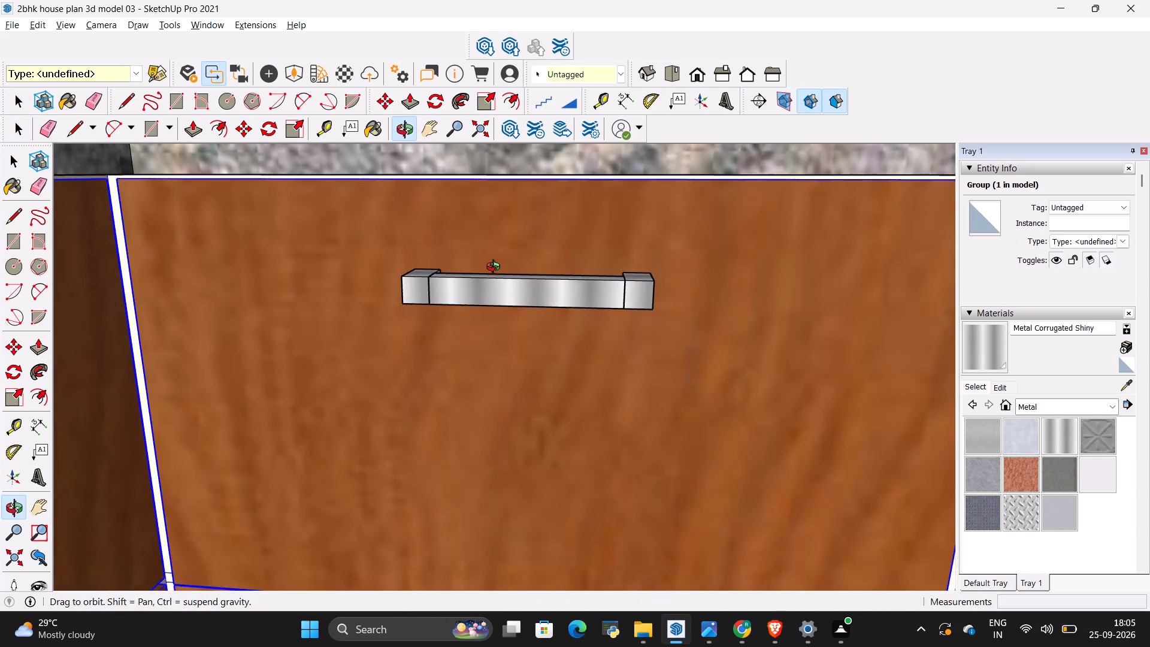
pyautogui.moveTo(496, 268); pyautogui.dragTo(492, 289, button='middle')
pyautogui.click(425, 285)
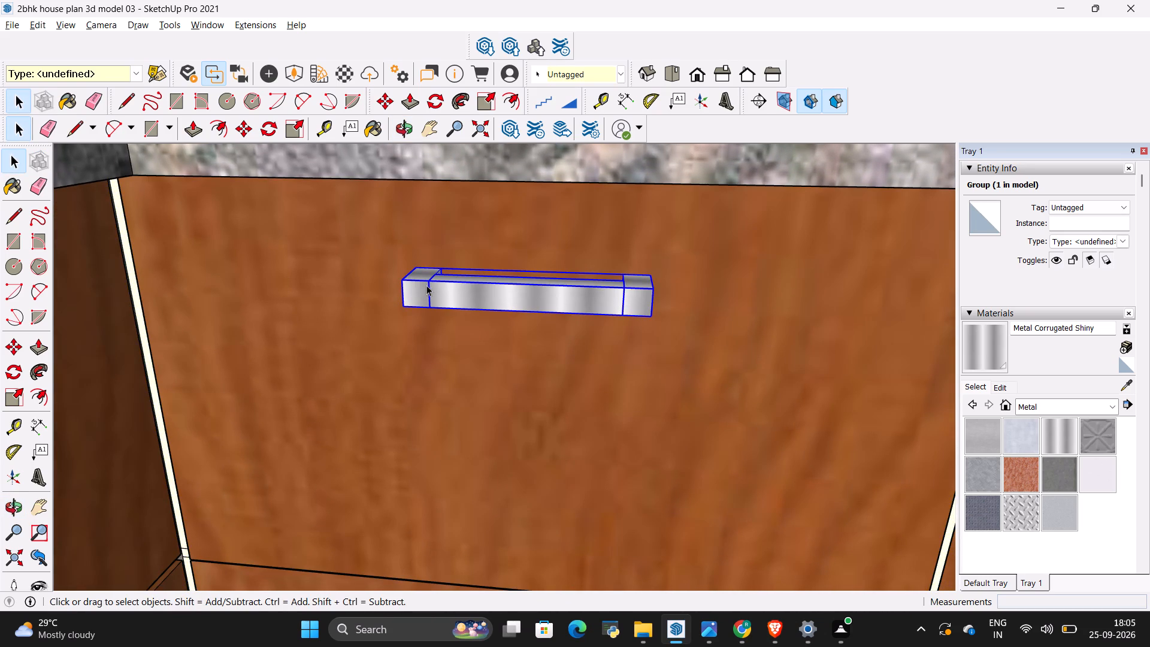
pyautogui.press('m')
pyautogui.click(414, 264)
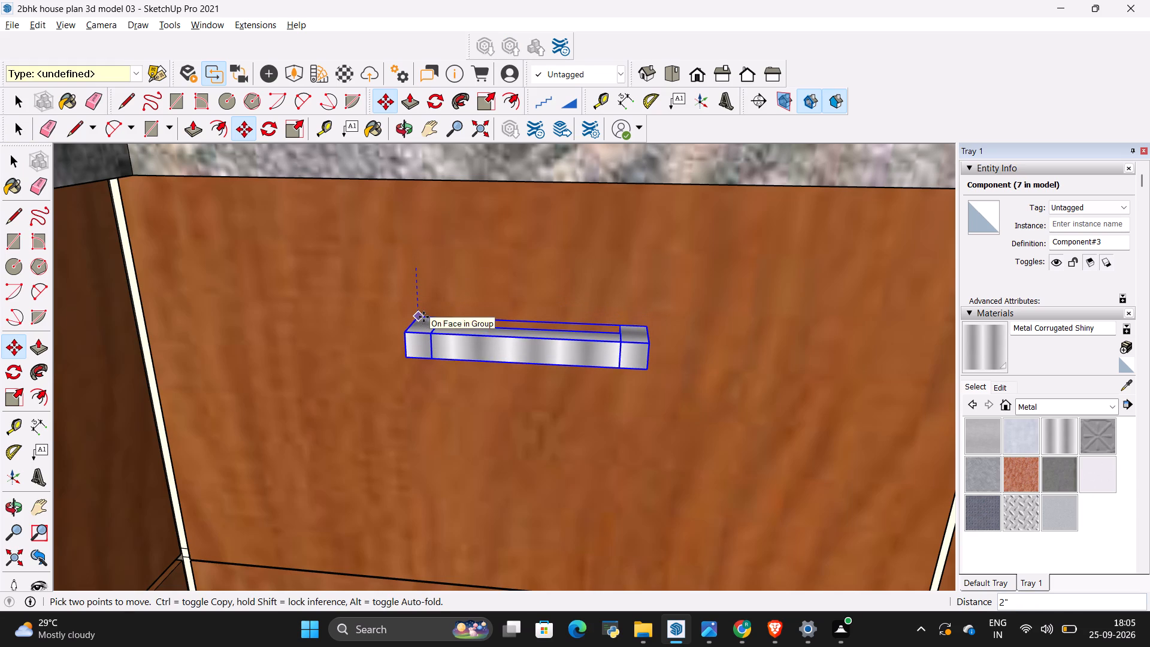
pyautogui.click(423, 317)
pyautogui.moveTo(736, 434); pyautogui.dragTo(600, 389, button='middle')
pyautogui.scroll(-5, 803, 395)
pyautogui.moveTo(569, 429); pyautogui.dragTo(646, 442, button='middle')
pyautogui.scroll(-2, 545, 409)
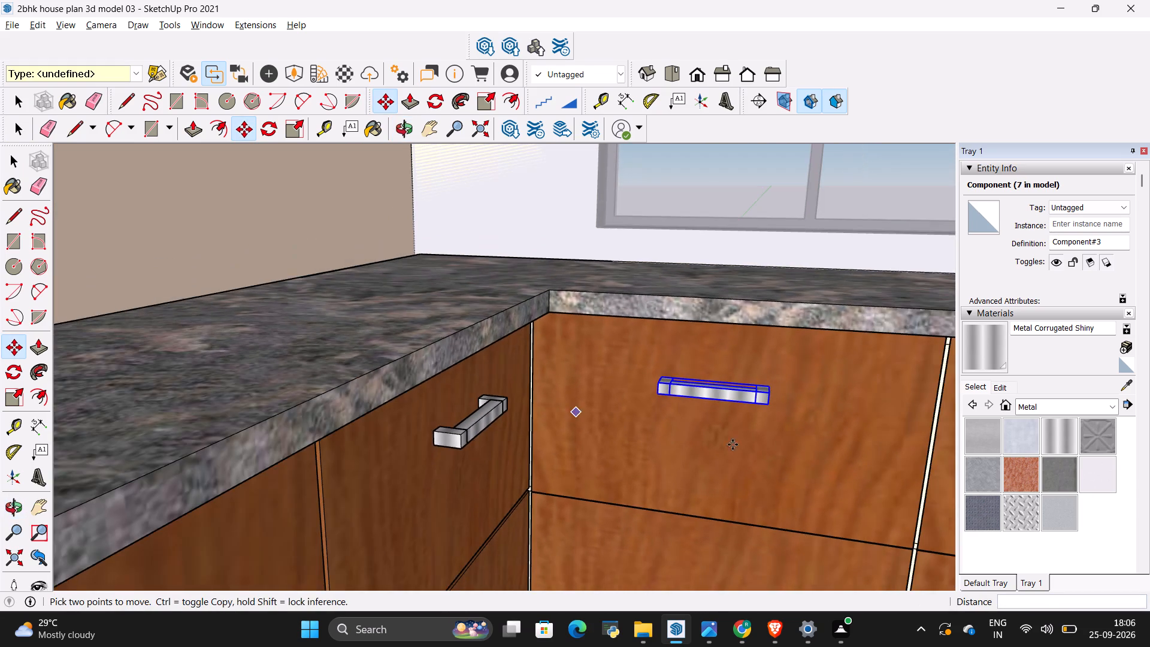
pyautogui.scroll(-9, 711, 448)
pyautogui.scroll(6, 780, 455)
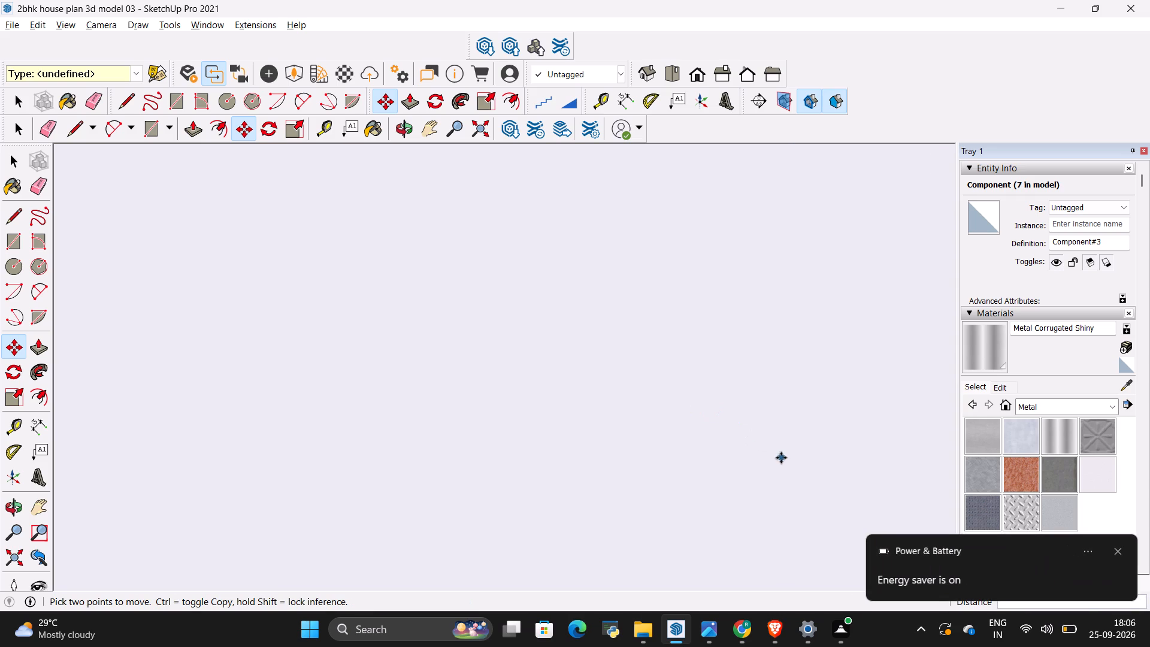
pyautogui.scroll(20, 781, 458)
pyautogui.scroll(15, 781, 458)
# Copy the handle from the adjoining run's upper corner front about 2' 10" along the run onto the middle upper front.
pyautogui.scroll(15, 779, 453)
pyautogui.keyDown('shift'); pyautogui.moveTo(783, 492); pyautogui.dragTo(782, 490, button='middle'); pyautogui.keyUp('shift')
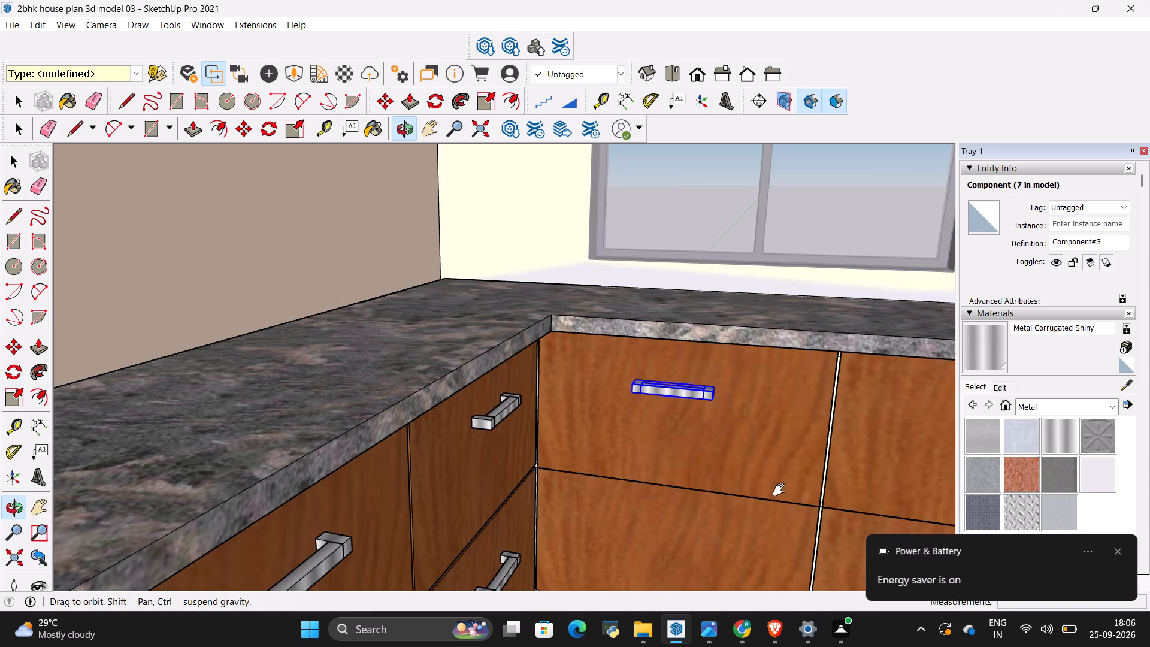
pyautogui.keyDown('shift'); pyautogui.moveTo(782, 490); pyautogui.dragTo(474, 356, button='middle'); pyautogui.keyUp('shift')
pyautogui.moveTo(628, 450); pyautogui.dragTo(641, 458, button='middle')
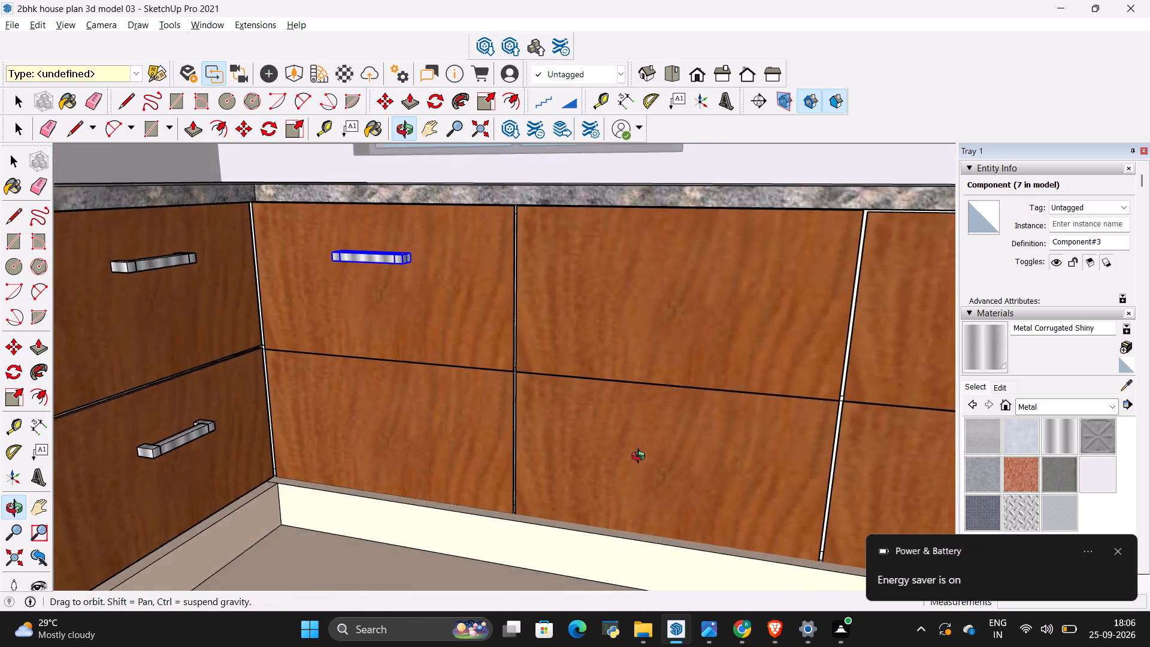
pyautogui.moveTo(641, 458); pyautogui.dragTo(683, 512, button='middle')
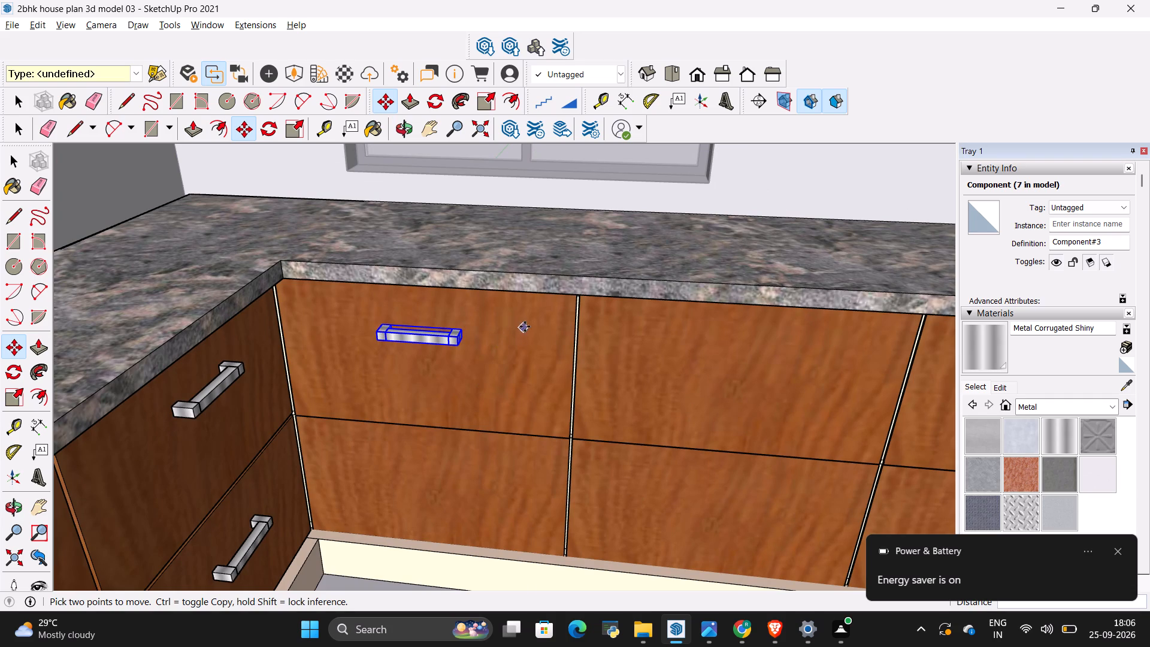
pyautogui.press('m')
pyautogui.scroll(4, 476, 316)
pyautogui.click(452, 334)
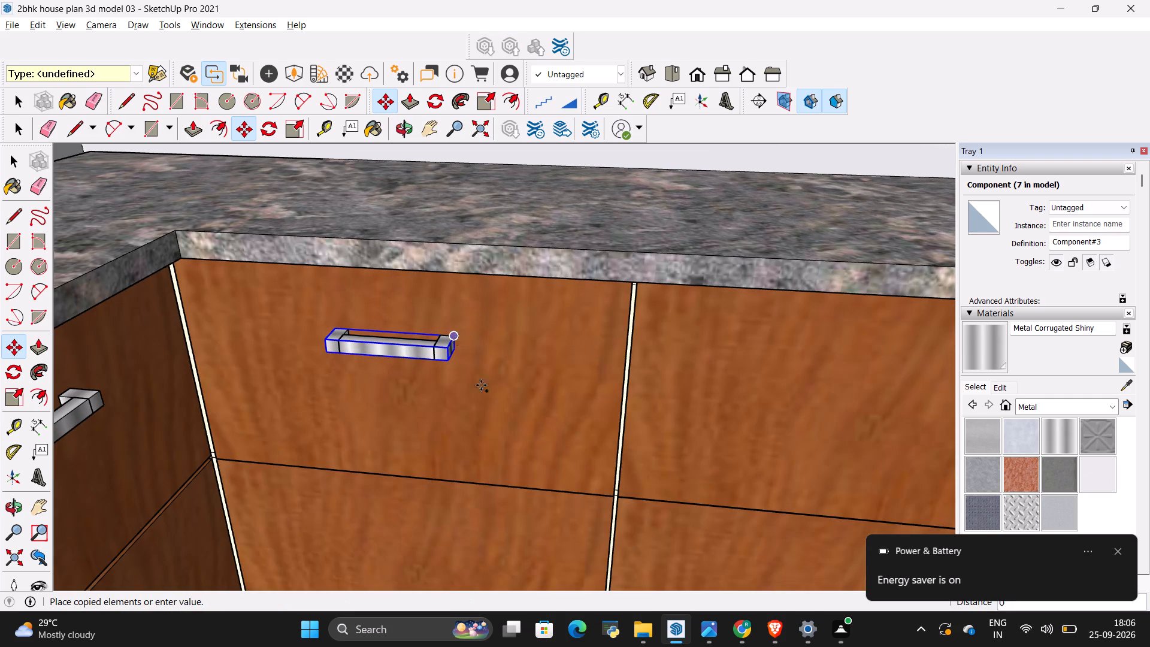
pyautogui.scroll(-1, 847, 346)
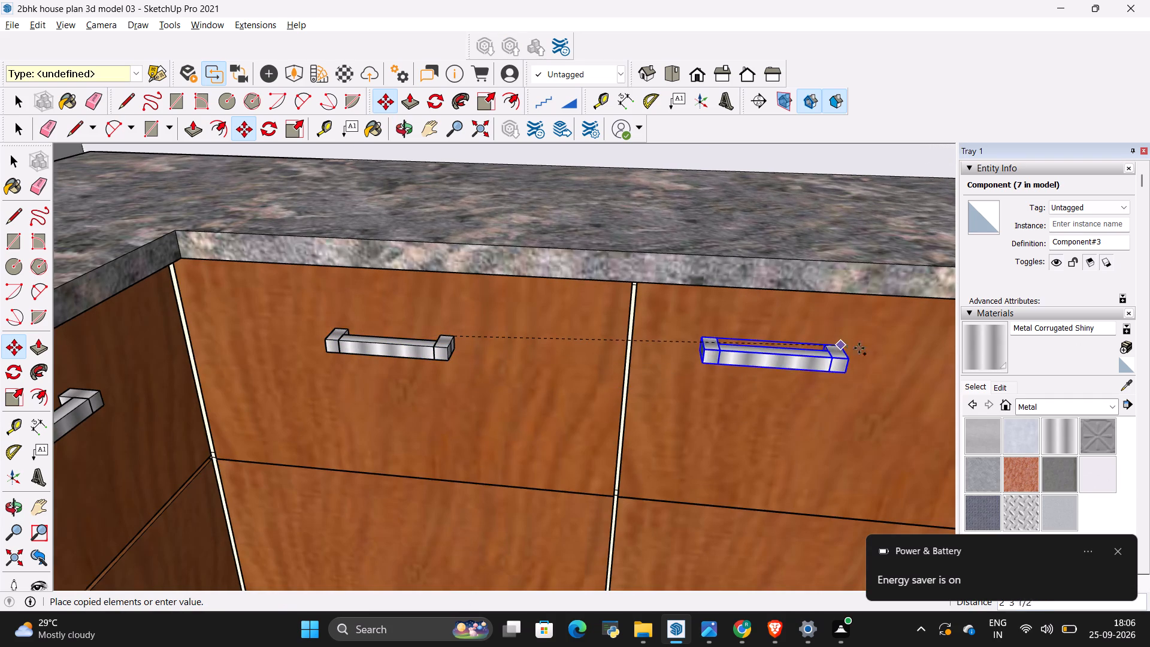
pyautogui.scroll(-7, 859, 348)
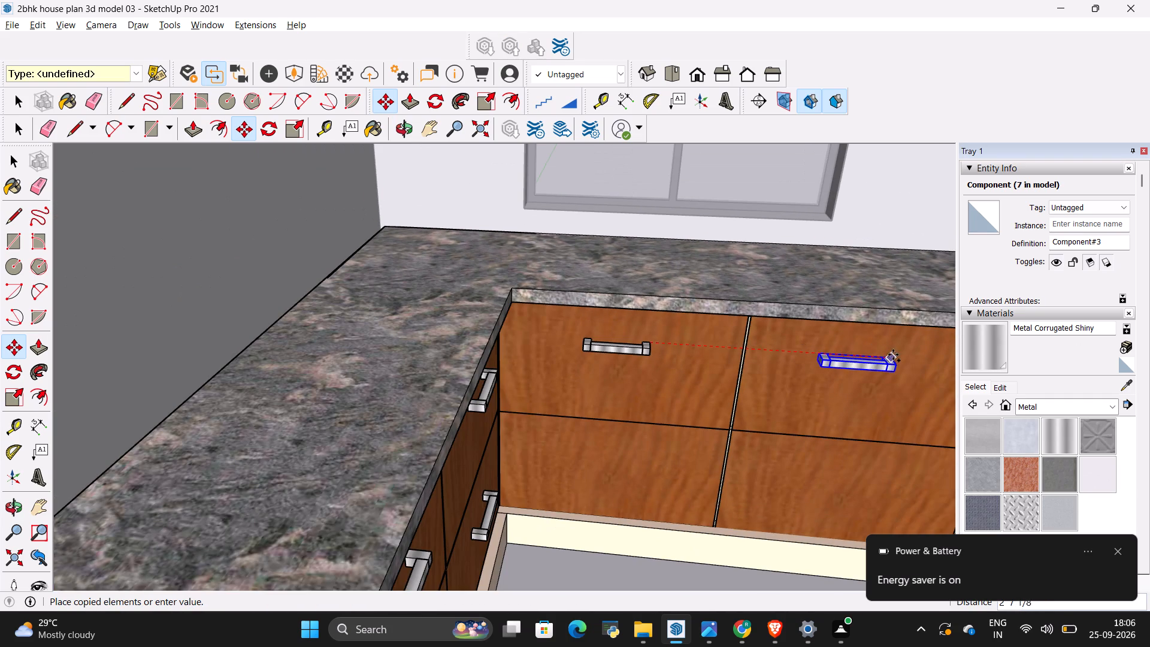
pyautogui.keyDown('shift'); pyautogui.moveTo(896, 351); pyautogui.dragTo(801, 335, button='middle'); pyautogui.keyUp('shift')
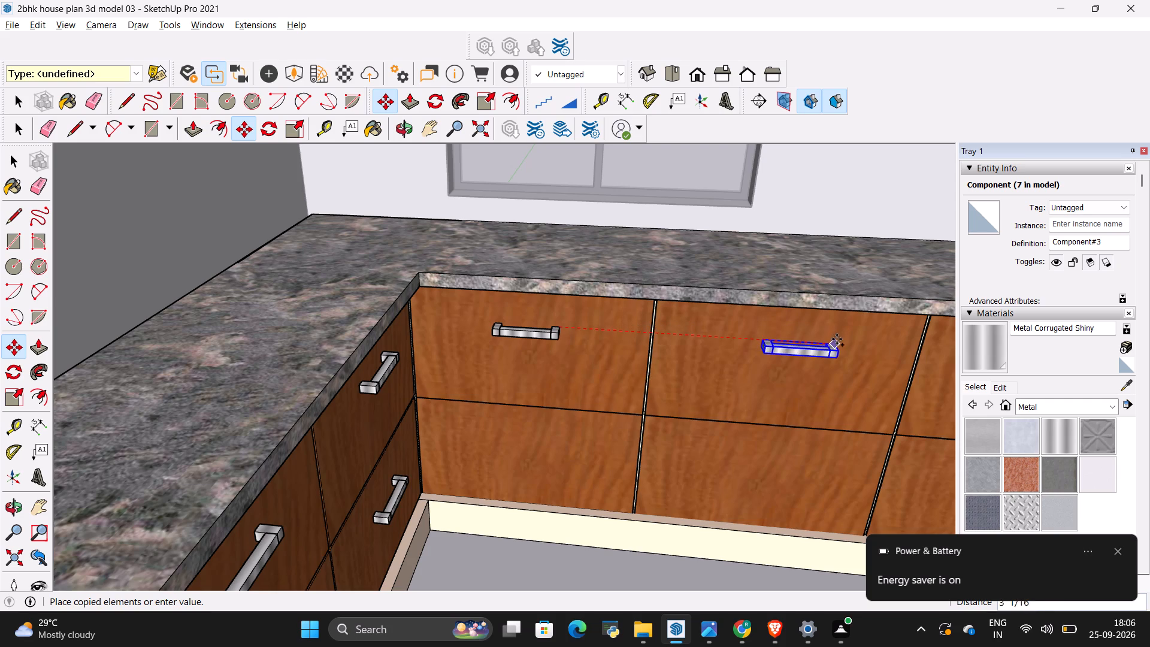
pyautogui.scroll(5, 823, 337)
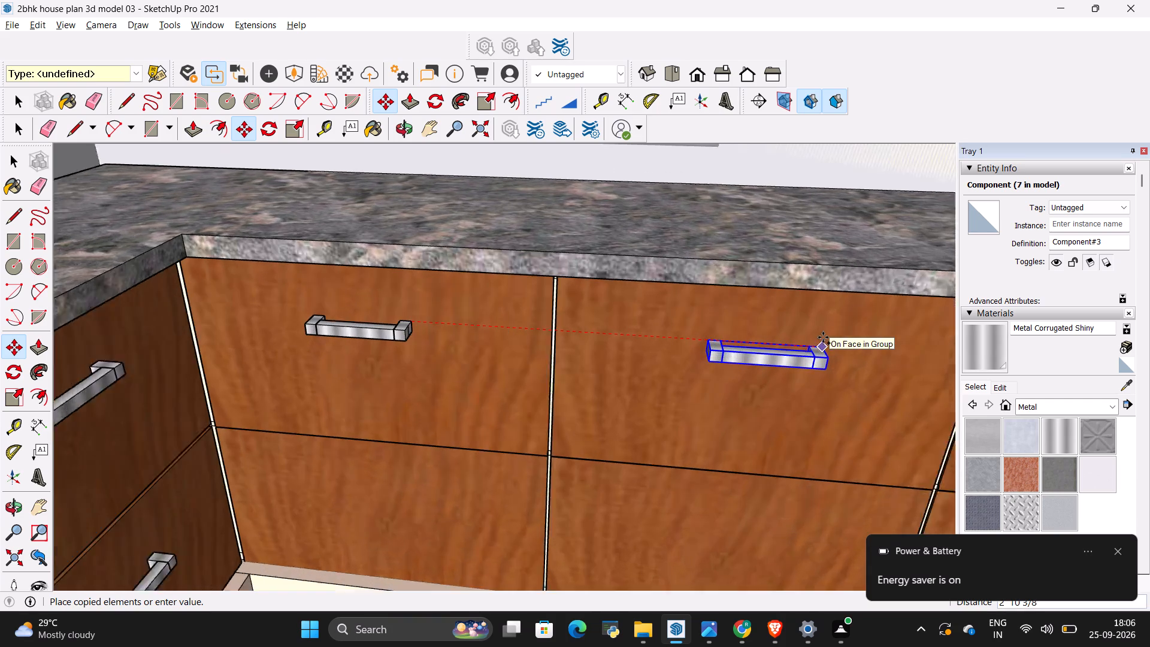
pyautogui.scroll(2, 823, 337)
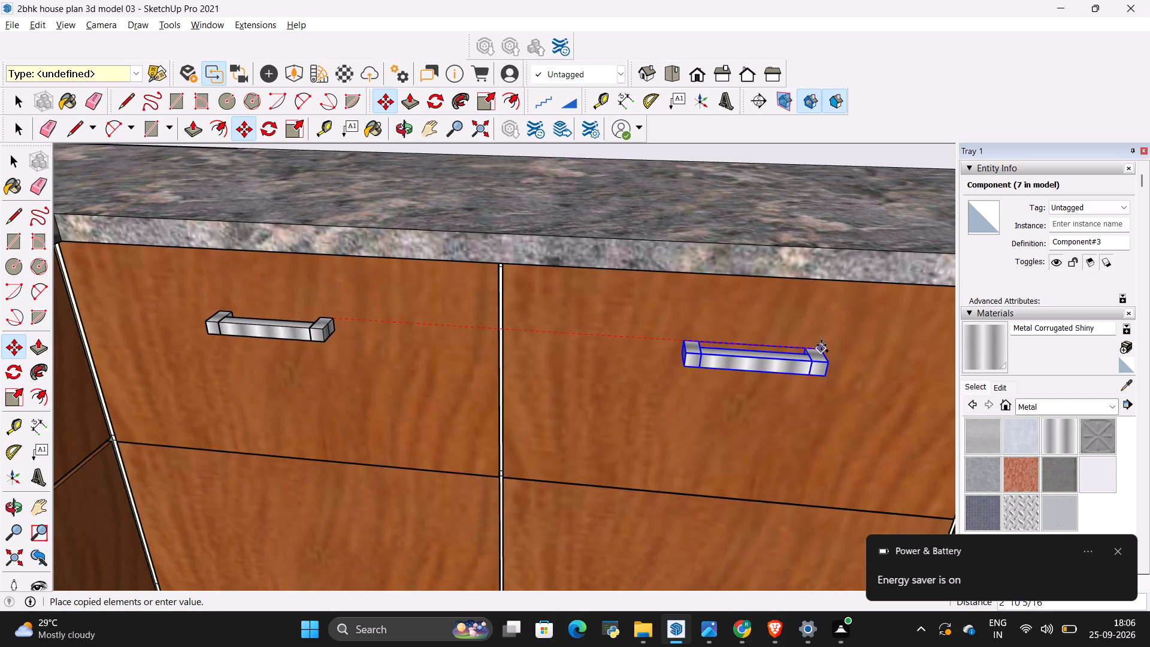
pyautogui.click(821, 345)
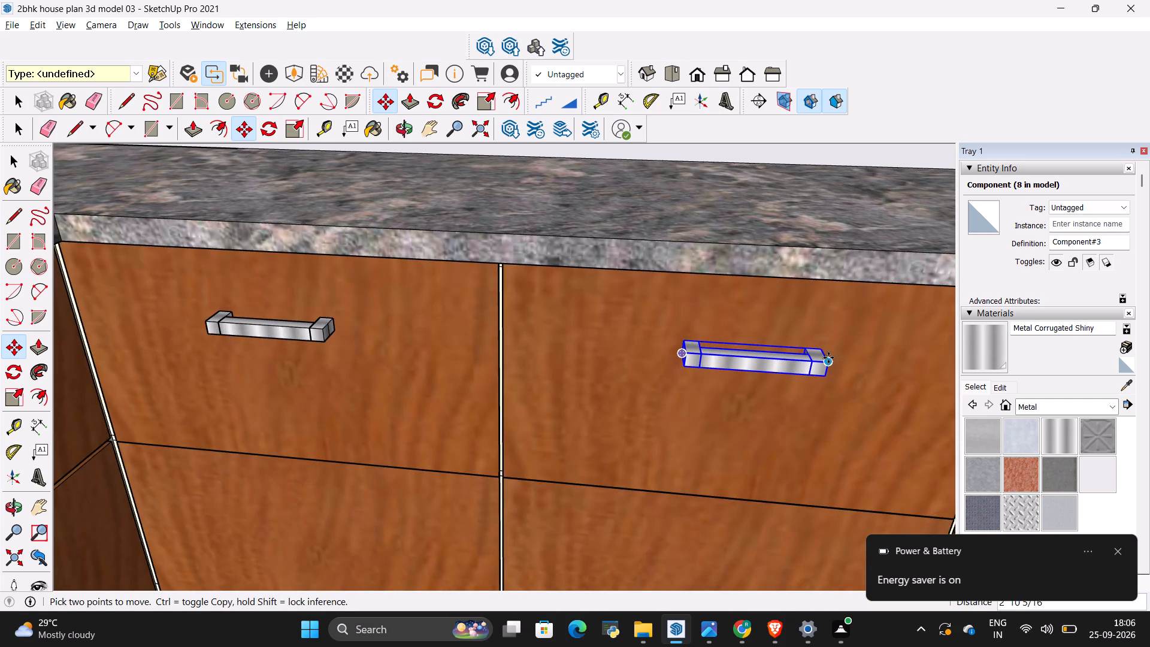
# Copy the middle upper front's handle about 2' 7" along the run onto the upper front farthest from the corner.
pyautogui.click(824, 346)
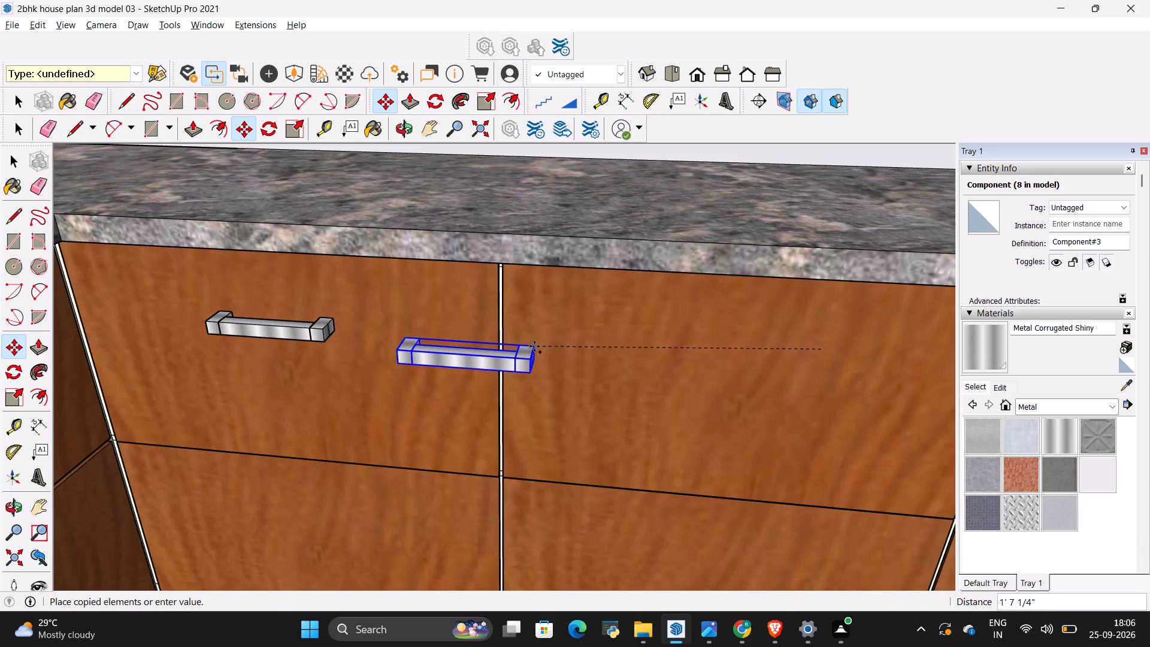
pyautogui.scroll(-9, 534, 346)
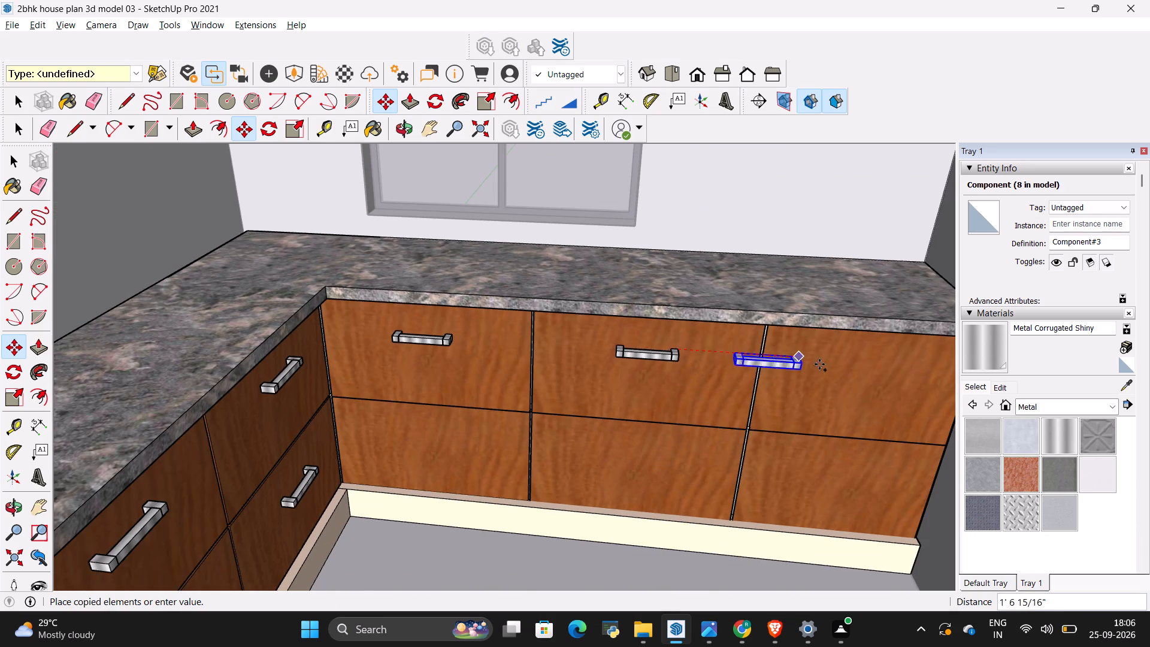
pyautogui.scroll(6, 883, 374)
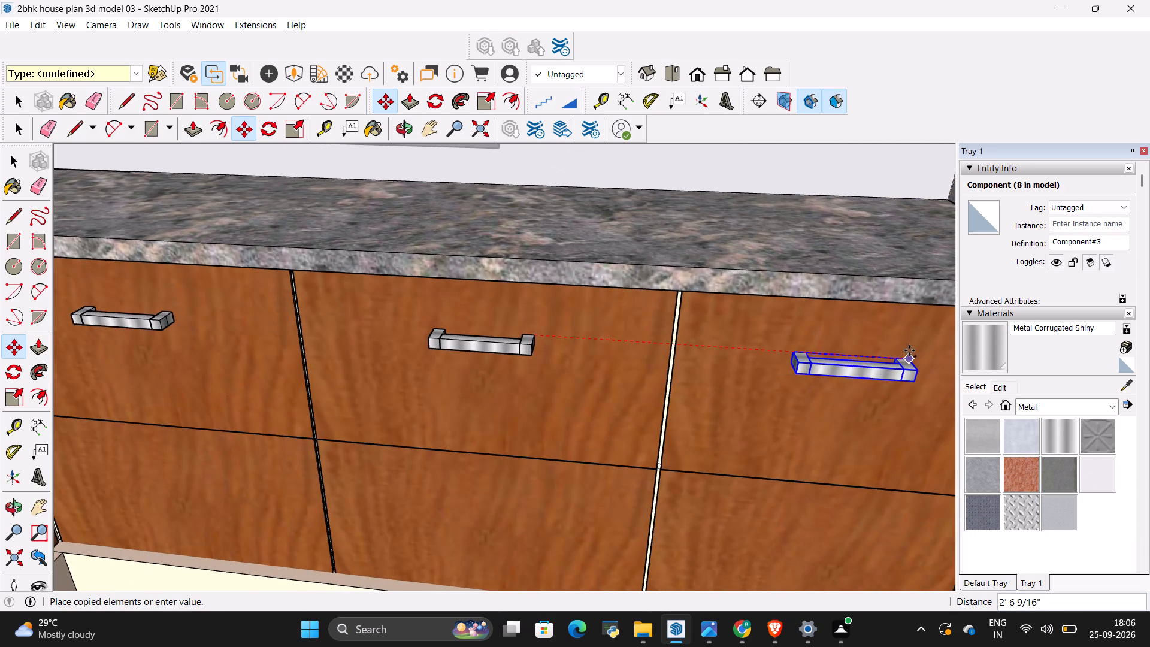
pyautogui.scroll(-12, 909, 350)
pyautogui.scroll(7, 907, 354)
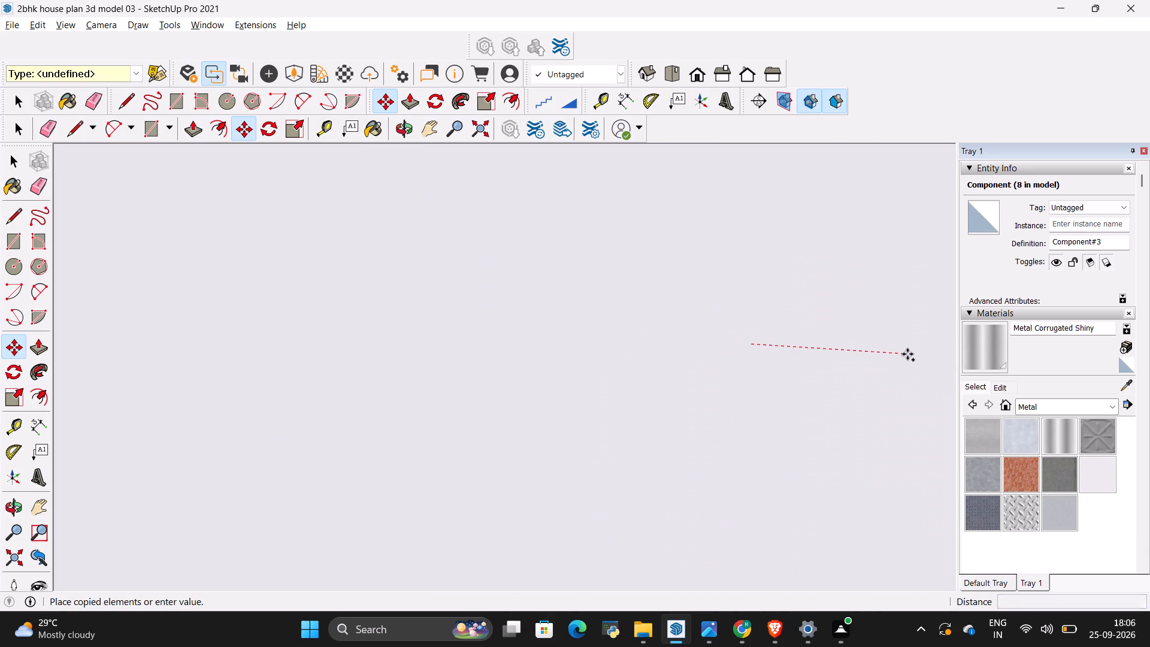
pyautogui.scroll(20, 907, 354)
pyautogui.scroll(1, 907, 354)
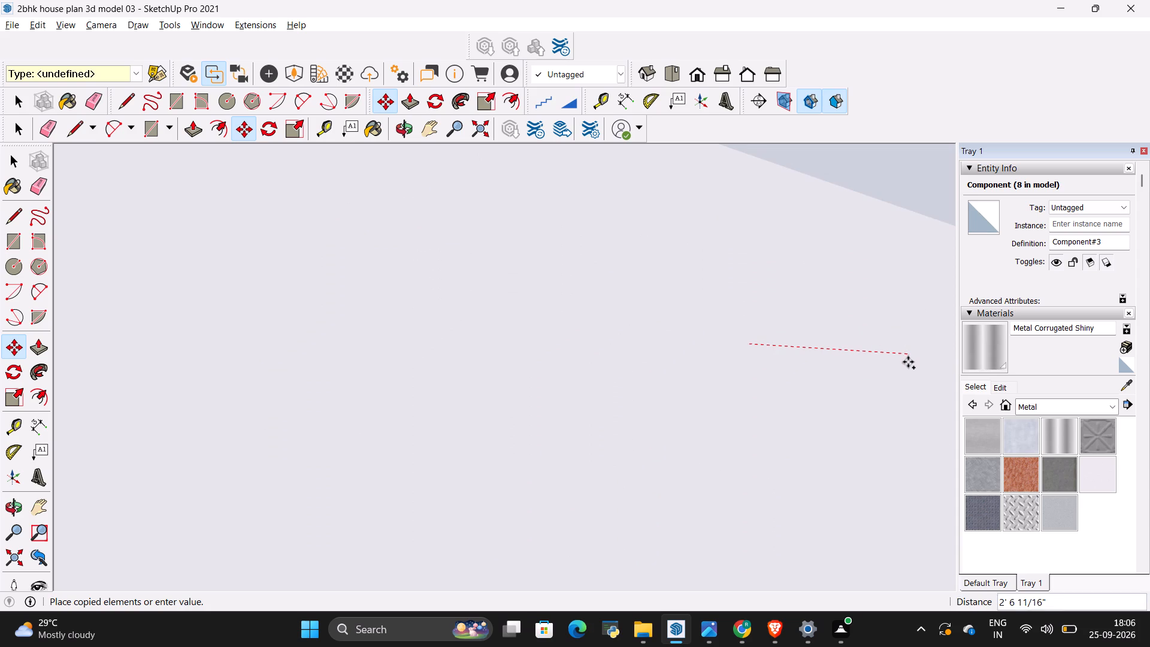
pyautogui.scroll(20, 907, 364)
pyautogui.scroll(12, 907, 364)
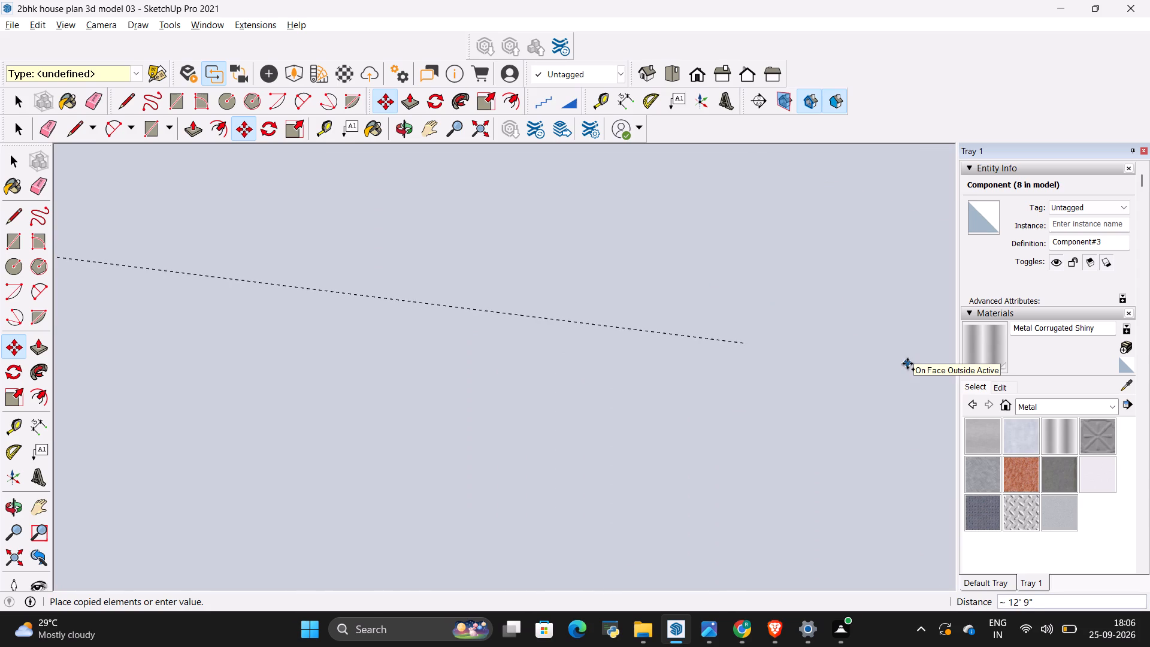
pyautogui.scroll(13, 907, 364)
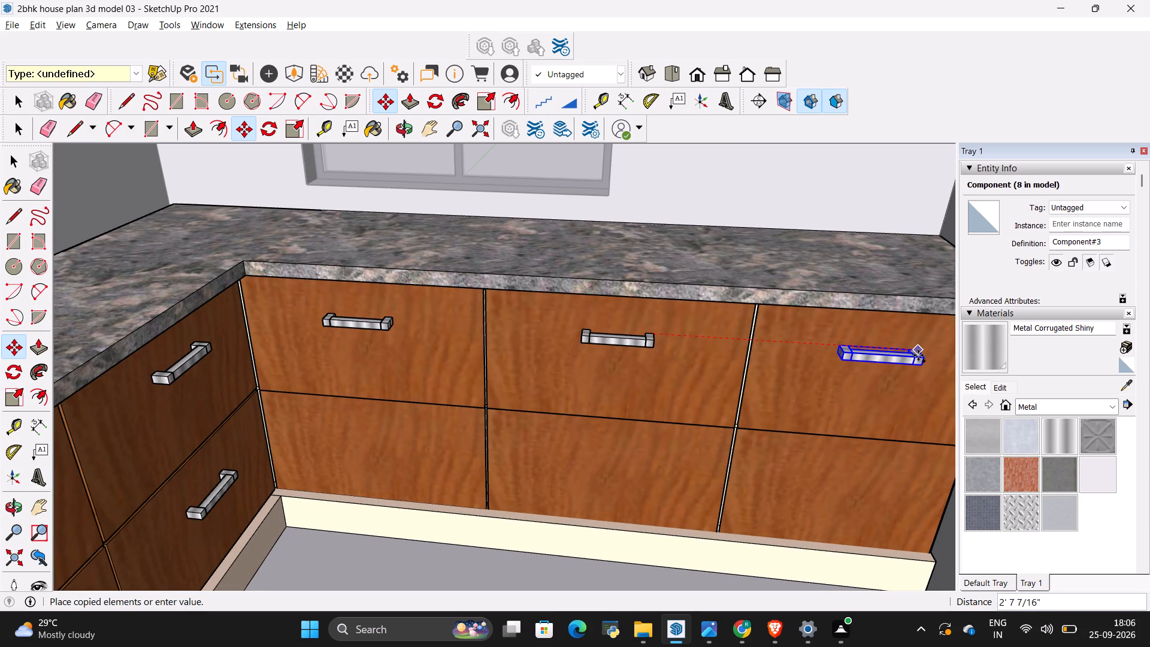
pyautogui.click(918, 355)
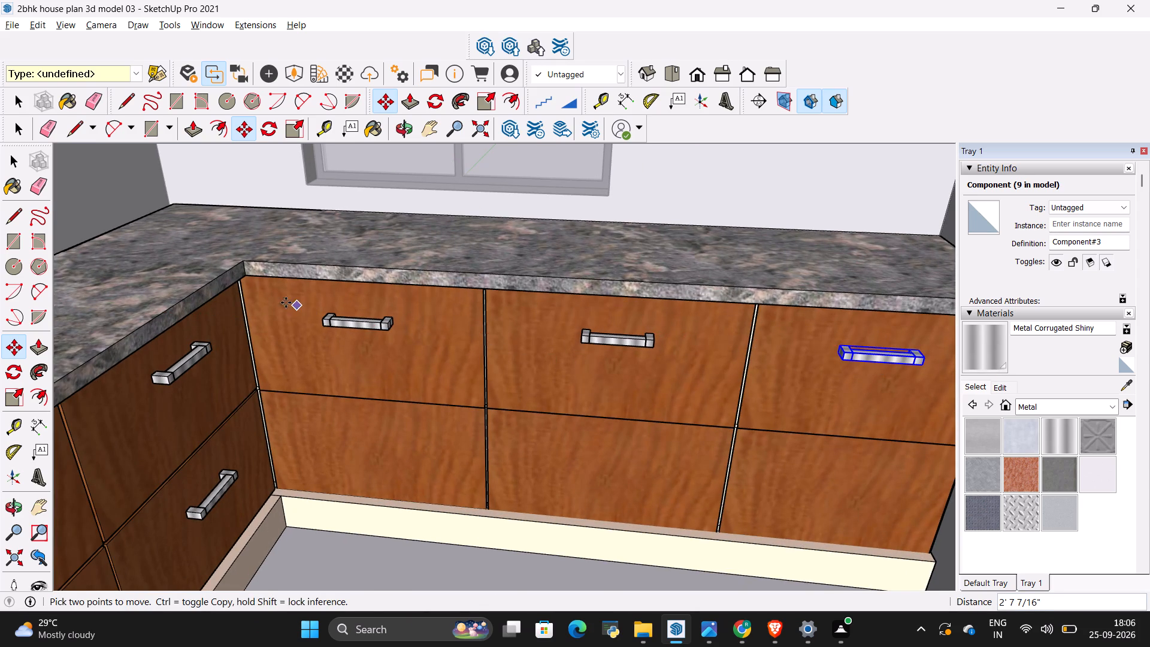
# Copy the upper corner front's handle about 1' 6" straight down onto the lower front beneath it.
pyautogui.scroll(11, 286, 303)
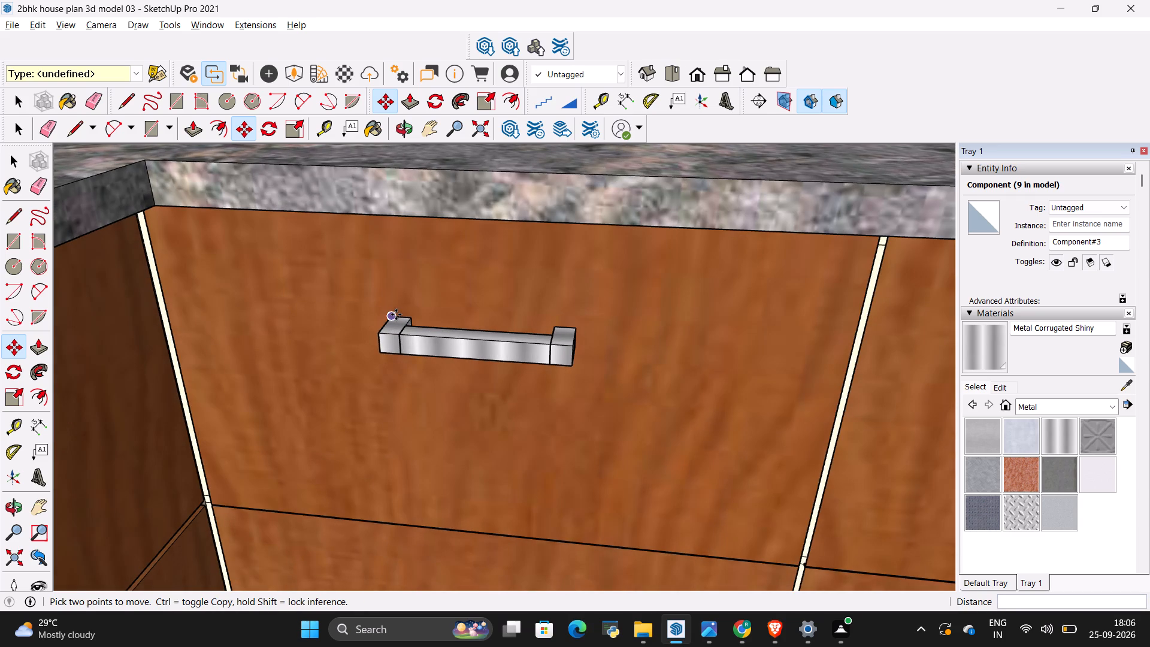
pyautogui.press('space')
pyautogui.click(412, 351)
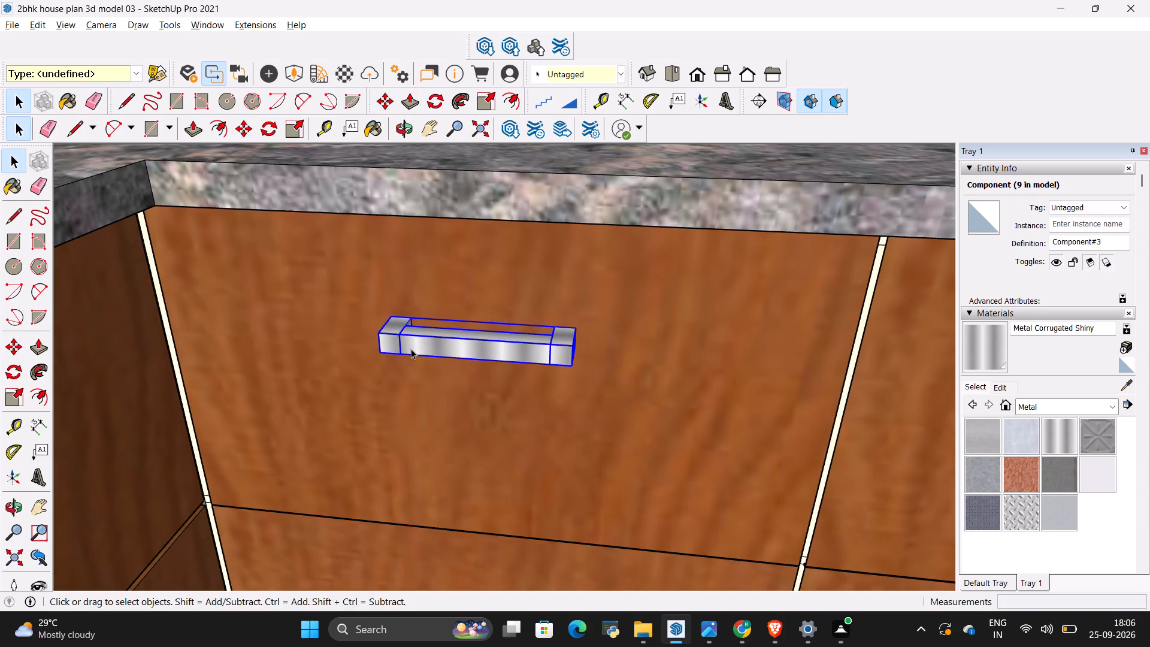
pyautogui.press('m')
pyautogui.click(389, 317)
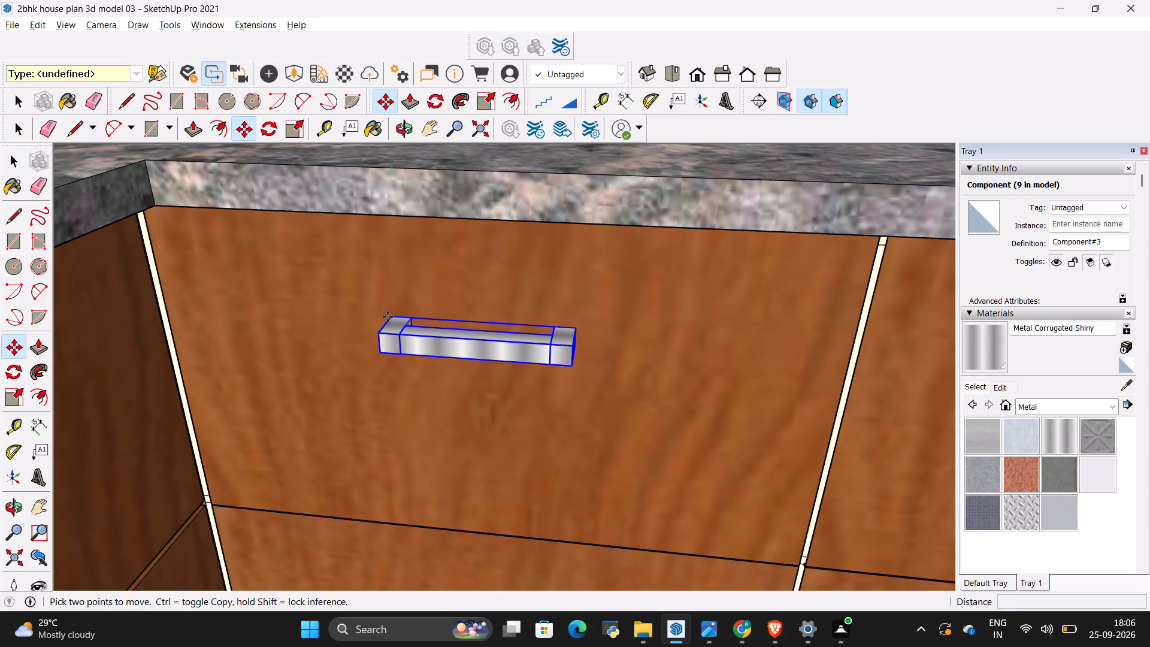
pyautogui.scroll(-11, 401, 359)
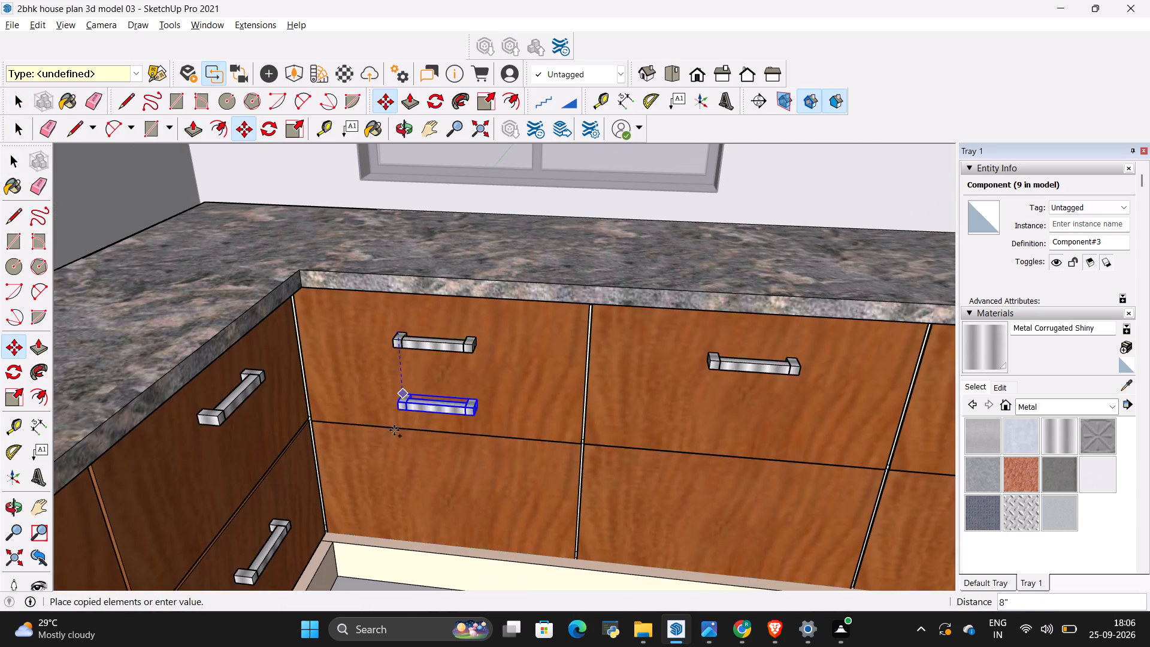
pyautogui.click(403, 463)
# Move the lower corner front's handle about 2' 10" along the run onto the middle lower front.
pyautogui.scroll(3, 395, 453)
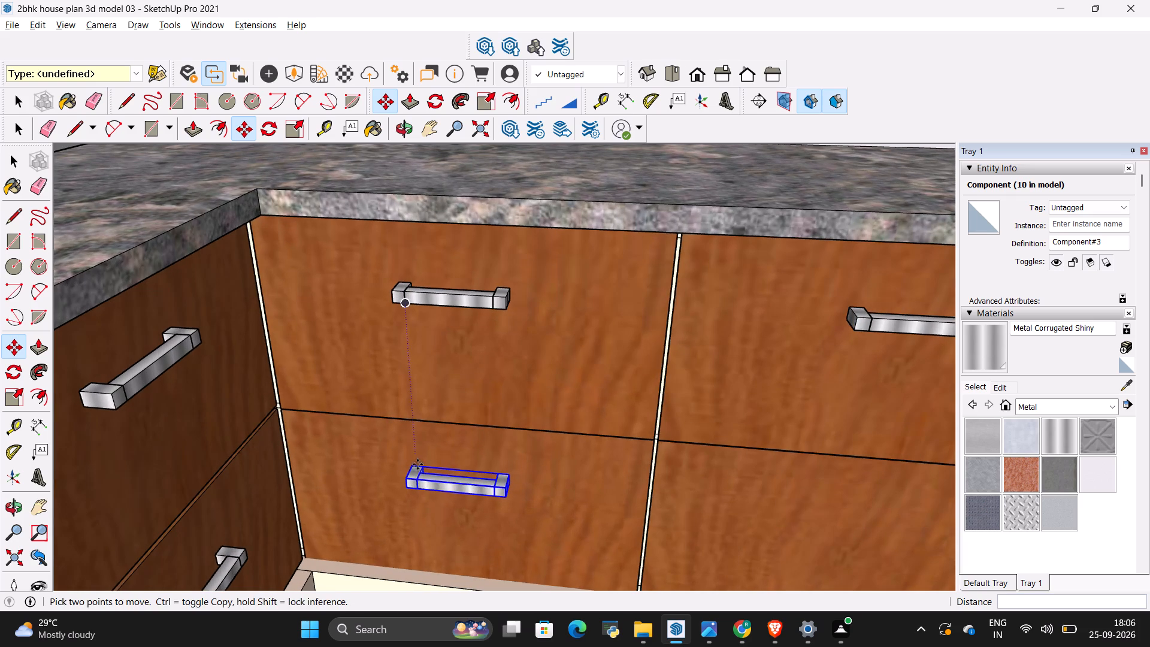
pyautogui.scroll(5, 416, 488)
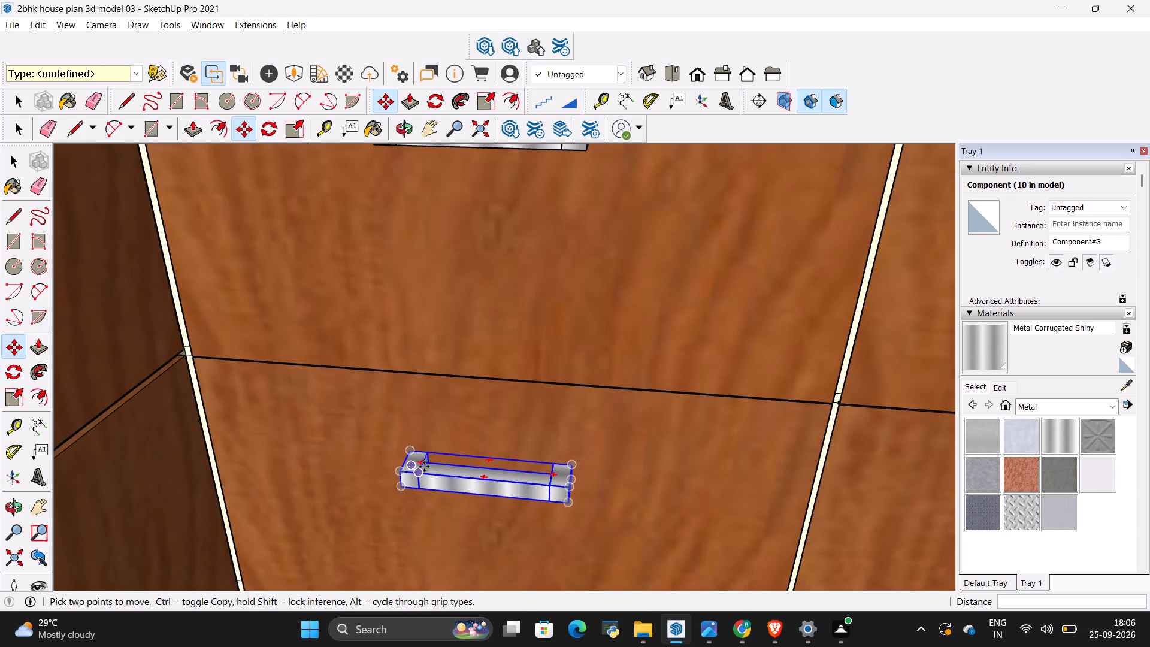
pyautogui.keyDown('ctrl'); pyautogui.click(409, 449); pyautogui.keyUp('ctrl')
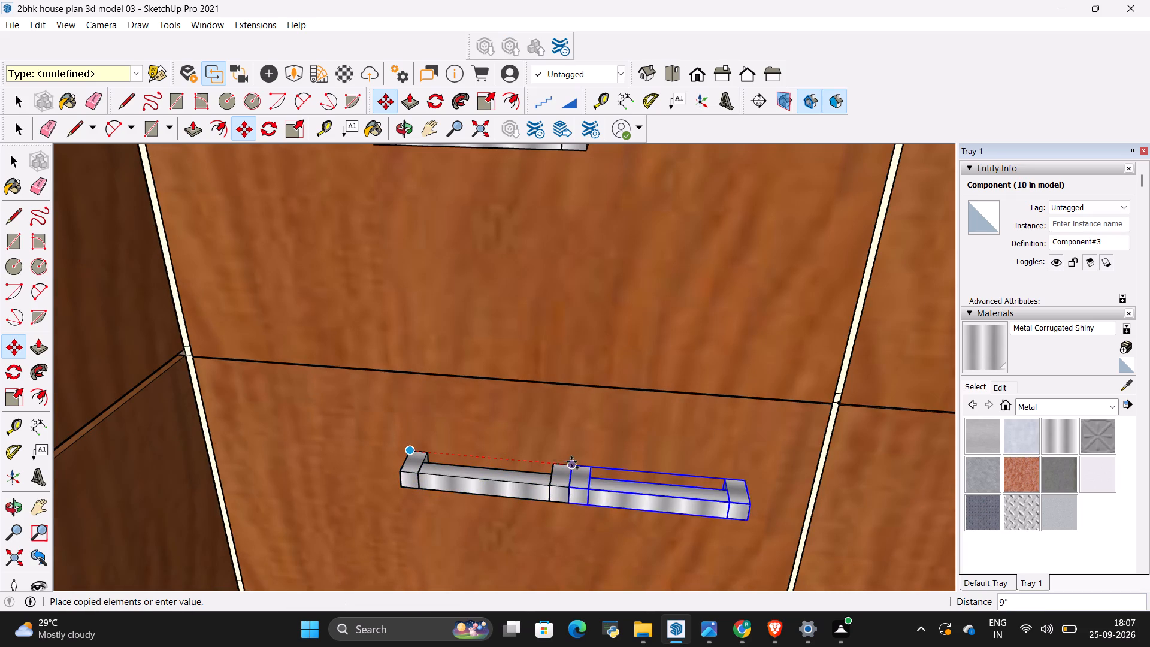
pyautogui.scroll(-12, 382, 401)
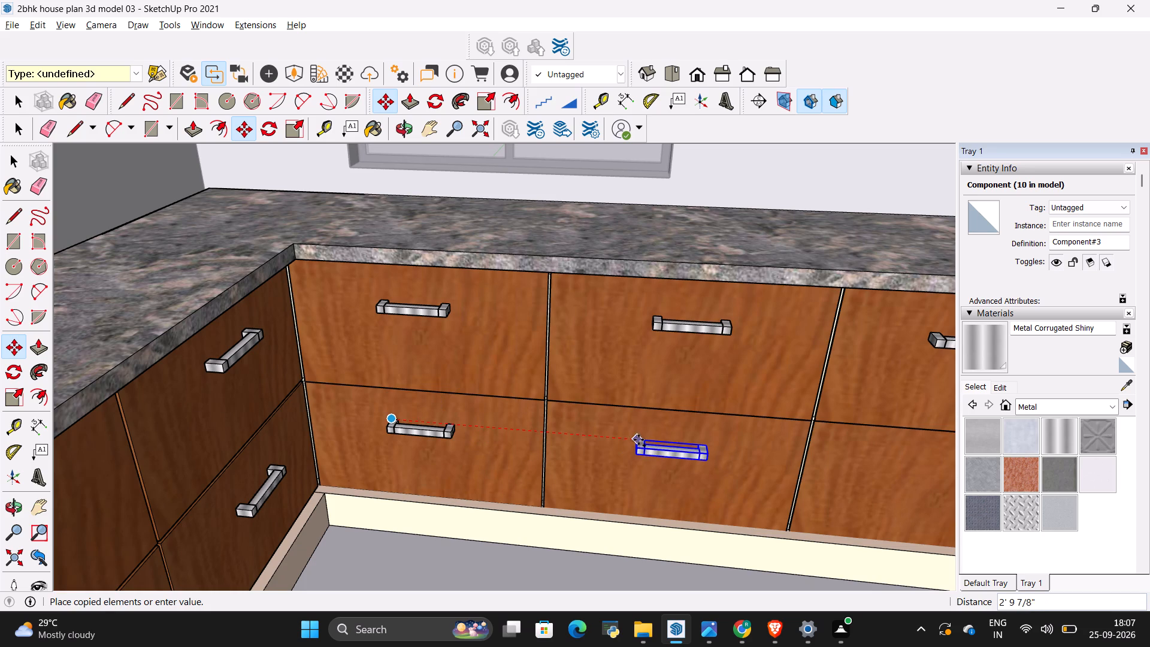
pyautogui.scroll(4, 638, 440)
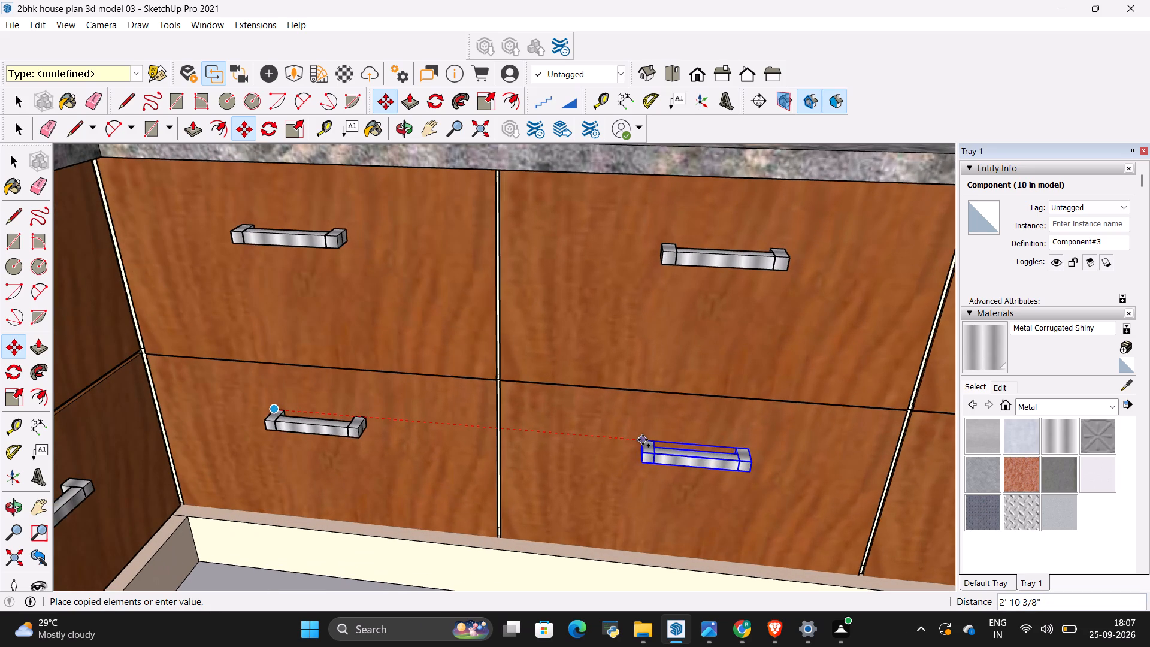
pyautogui.click(643, 440)
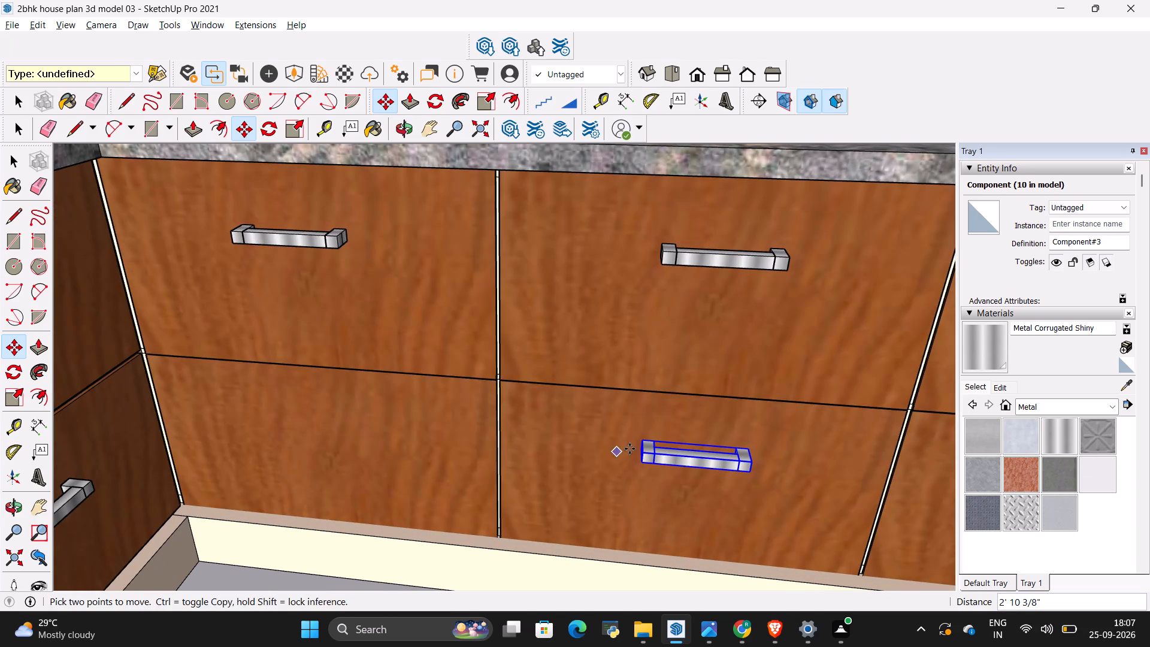
# Copy the middle lower front's handle about 3' back along the run onto the lower corner front.
pyautogui.scroll(4, 630, 449)
pyautogui.keyDown('ctrl'); pyautogui.click(649, 439); pyautogui.keyUp('ctrl')
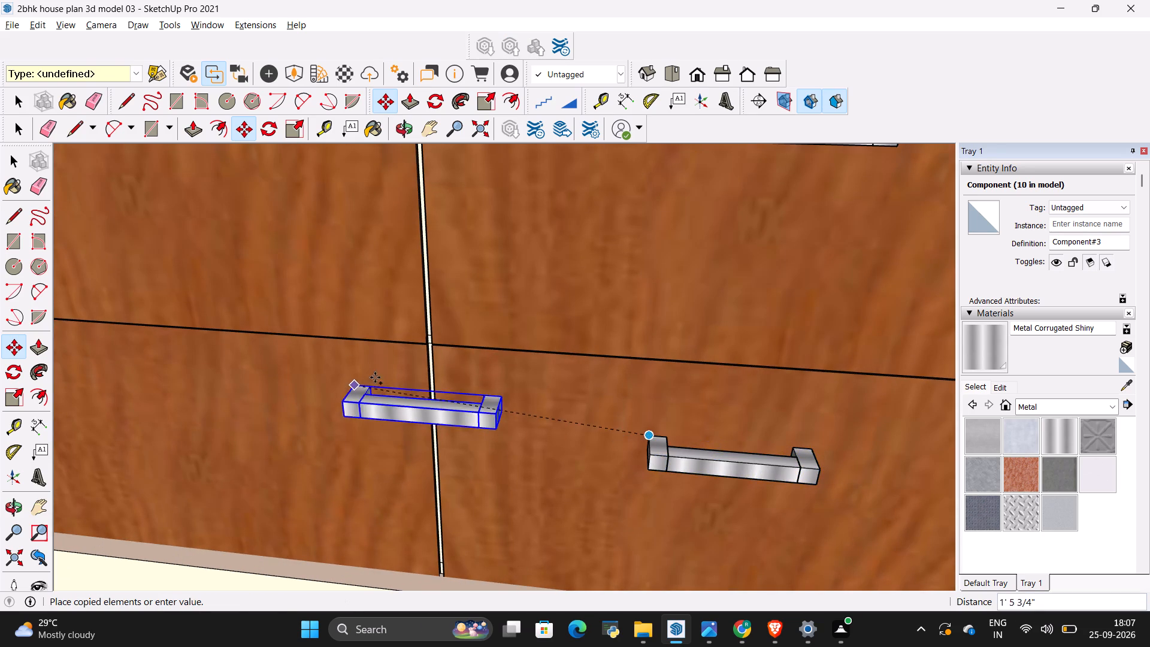
pyautogui.scroll(-4, 421, 371)
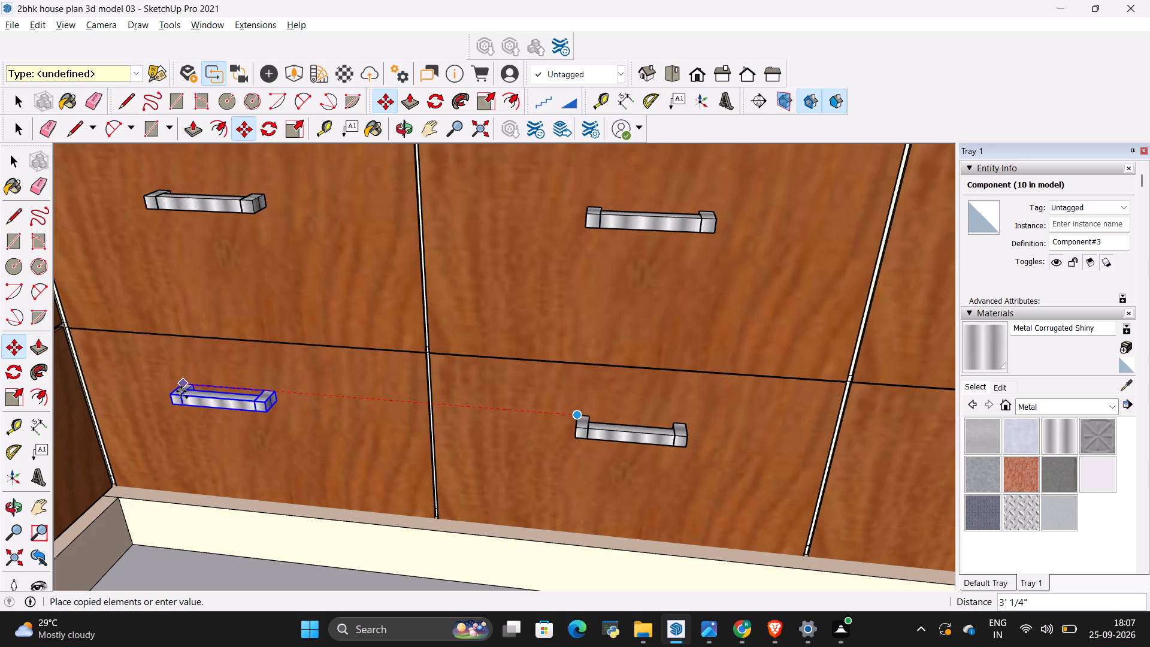
pyautogui.click(181, 391)
# Copy the lower corner front's handle about 5' 9" along the run onto the farthest lower front, and clear the selection.
pyautogui.scroll(3, 189, 397)
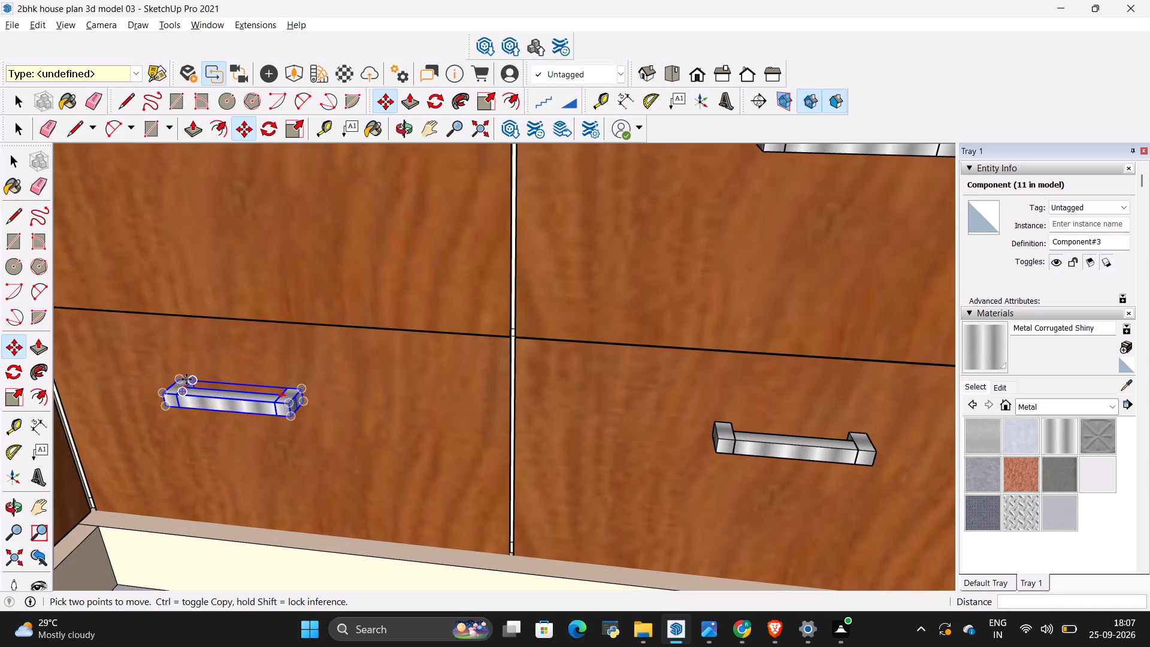
pyautogui.click(180, 376)
pyautogui.scroll(-5, 426, 392)
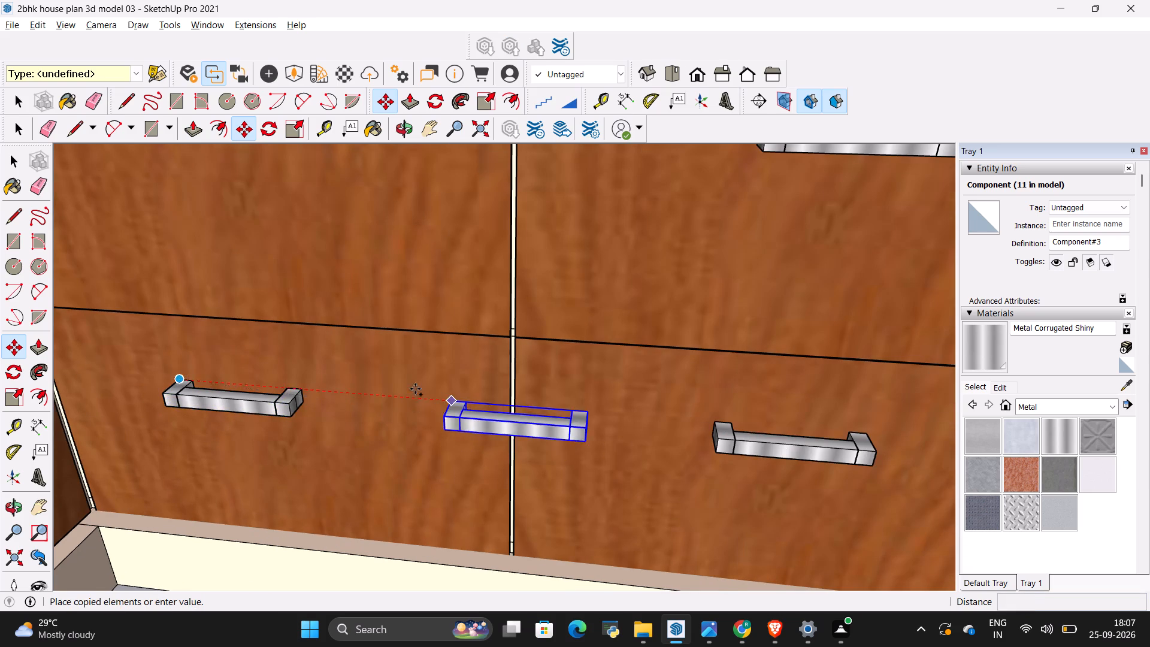
pyautogui.scroll(-6, 413, 387)
pyautogui.scroll(8, 799, 423)
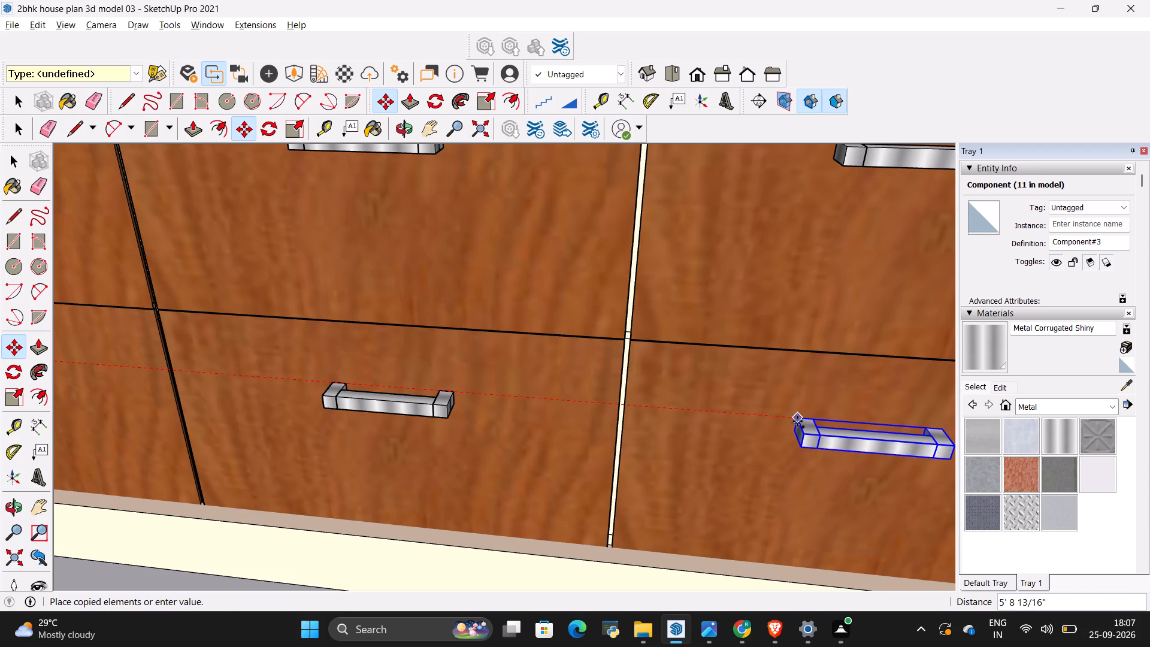
pyautogui.click(797, 421)
pyautogui.scroll(-14, 608, 421)
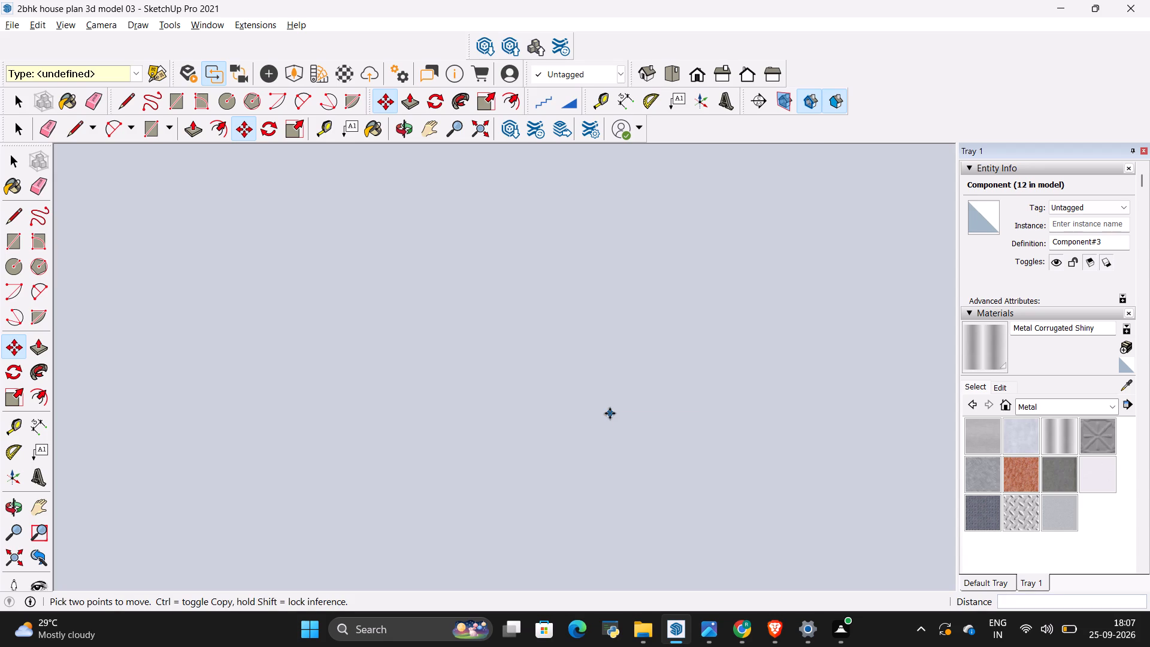
pyautogui.scroll(8, 610, 413)
pyautogui.press('space')
pyautogui.click(620, 410)
pyautogui.scroll(-7, 620, 410)
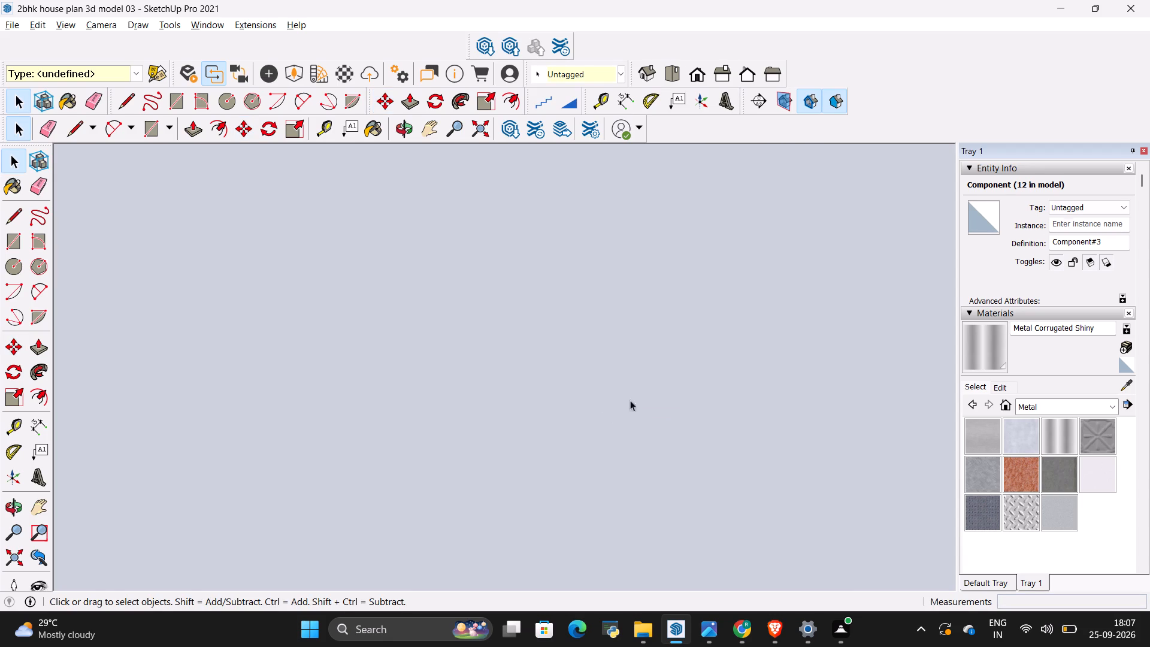
# Leave the editing context of the open kitchen cabinet group and clear the selection.
pyautogui.scroll(-20, 630, 400)
pyautogui.scroll(-20, 630, 400)
pyautogui.scroll(-3, 630, 400)
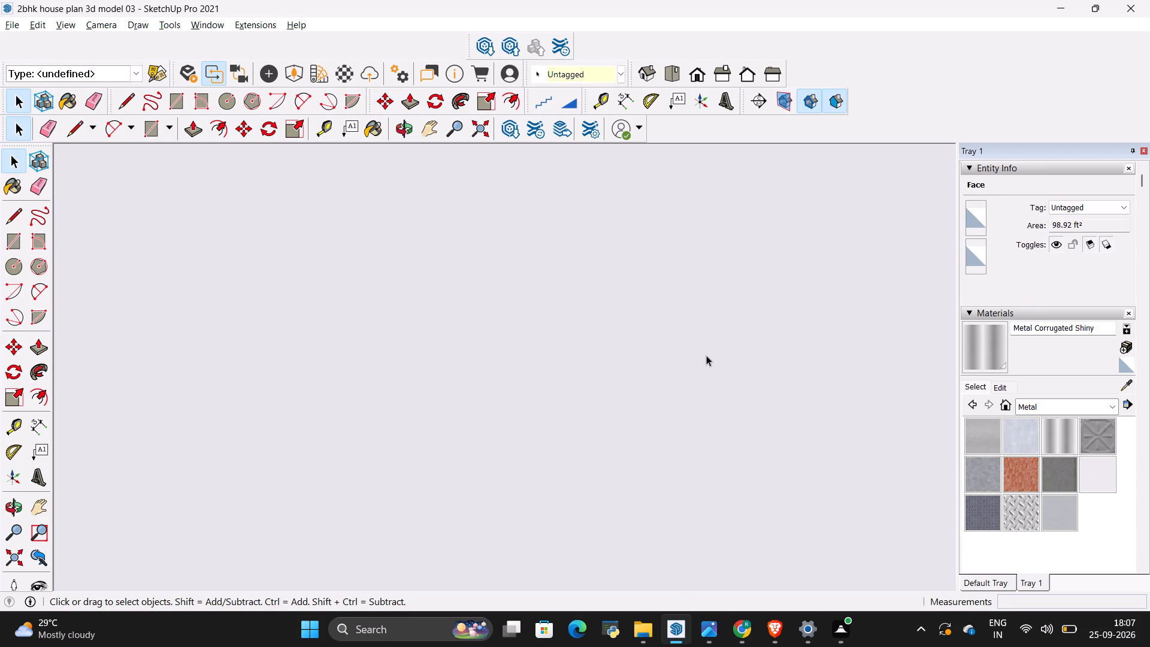
pyautogui.scroll(-20, 706, 355)
pyautogui.scroll(-20, 706, 355)
pyautogui.scroll(-2, 706, 355)
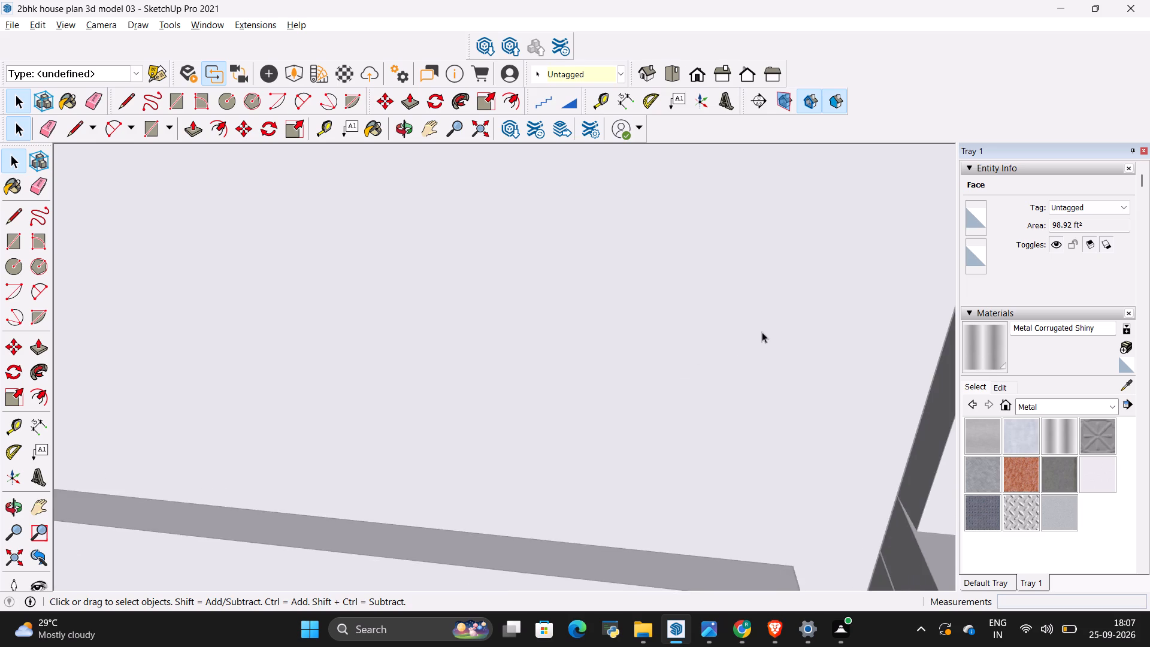
pyautogui.scroll(-19, 762, 332)
pyautogui.scroll(-4, 783, 331)
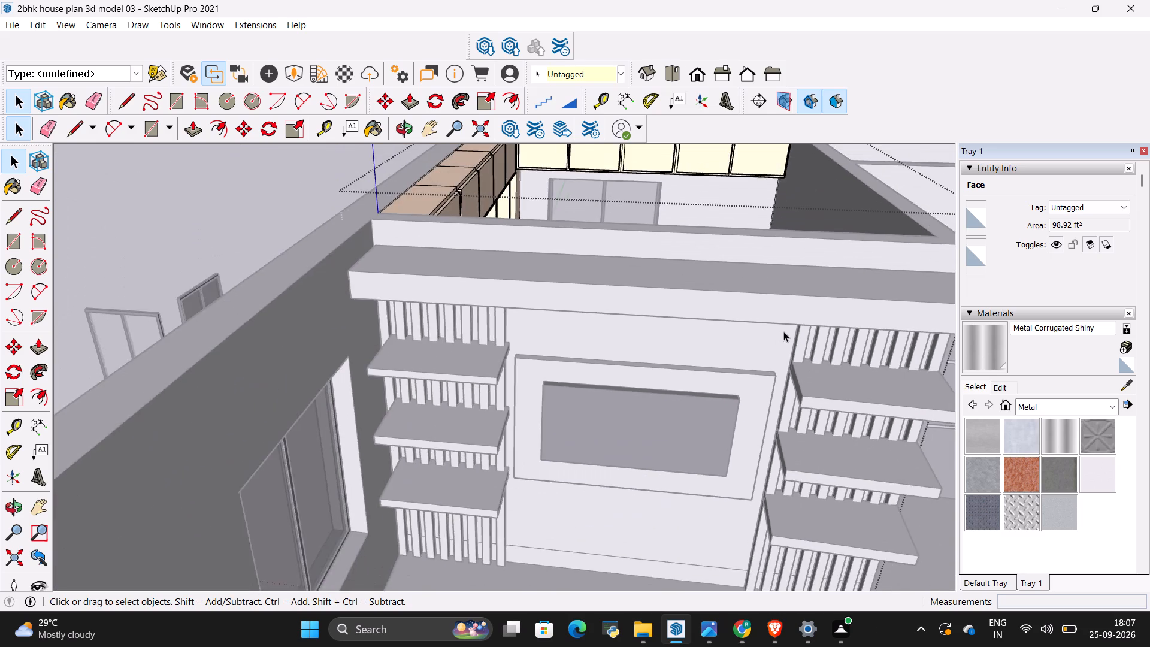
pyautogui.scroll(-15, 783, 331)
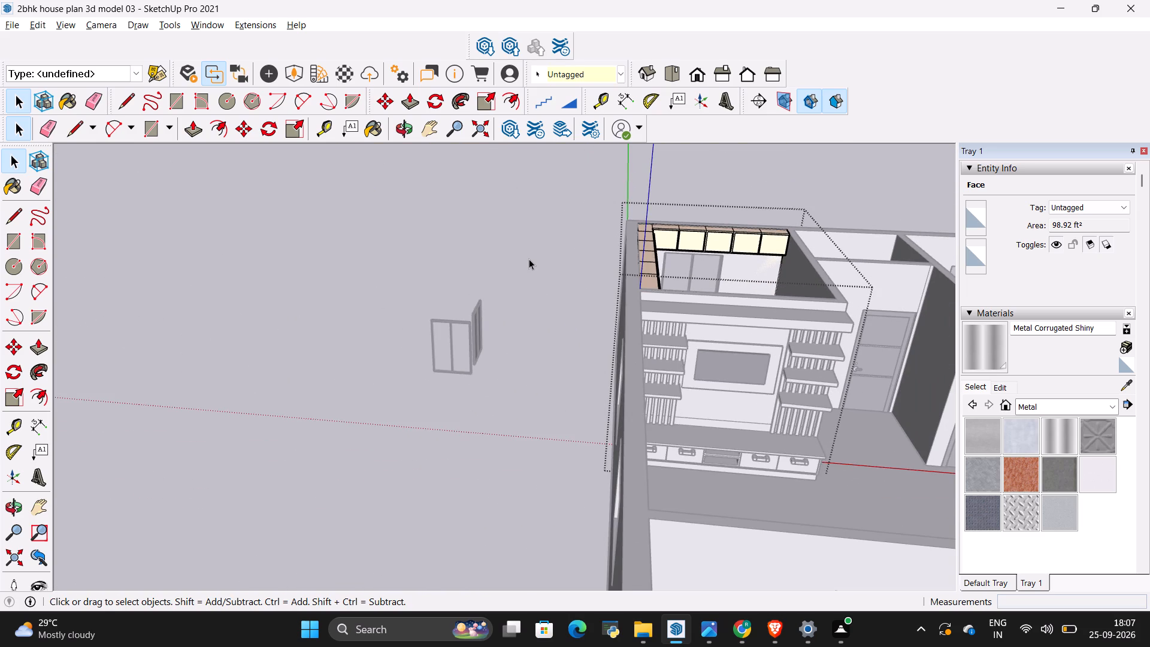
pyautogui.click(529, 259)
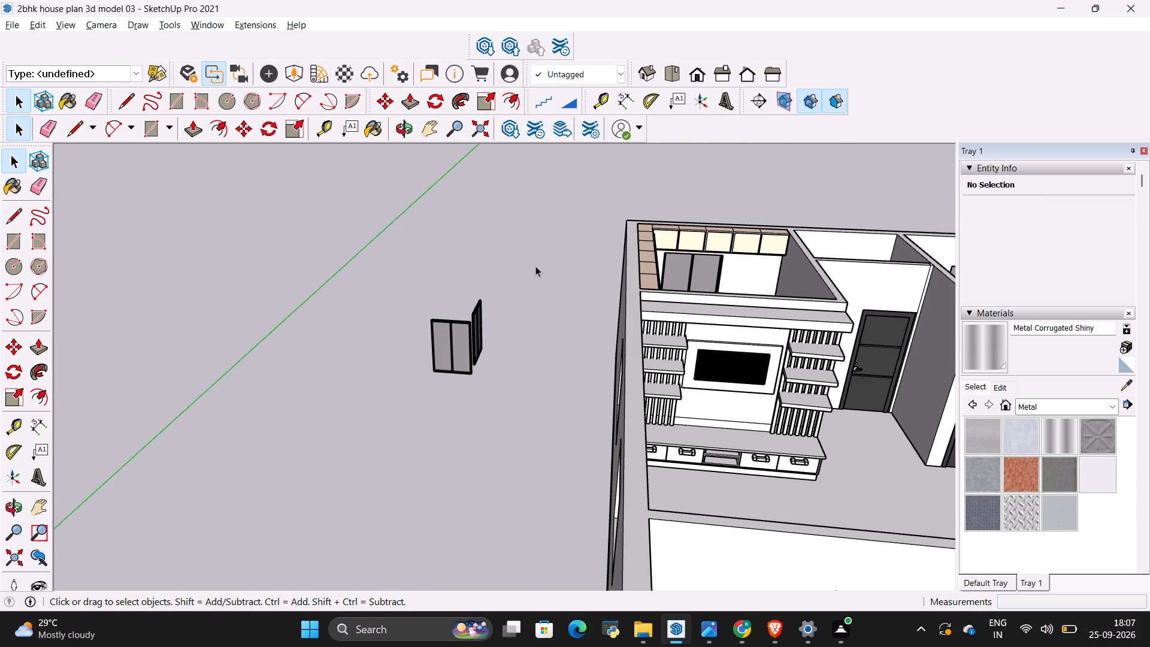
# Examine the kitchen's base cabinet fronts, handles, countertop and wall cabinets from several angles.
pyautogui.scroll(8, 719, 213)
pyautogui.moveTo(813, 392); pyautogui.dragTo(529, 477, button='middle')
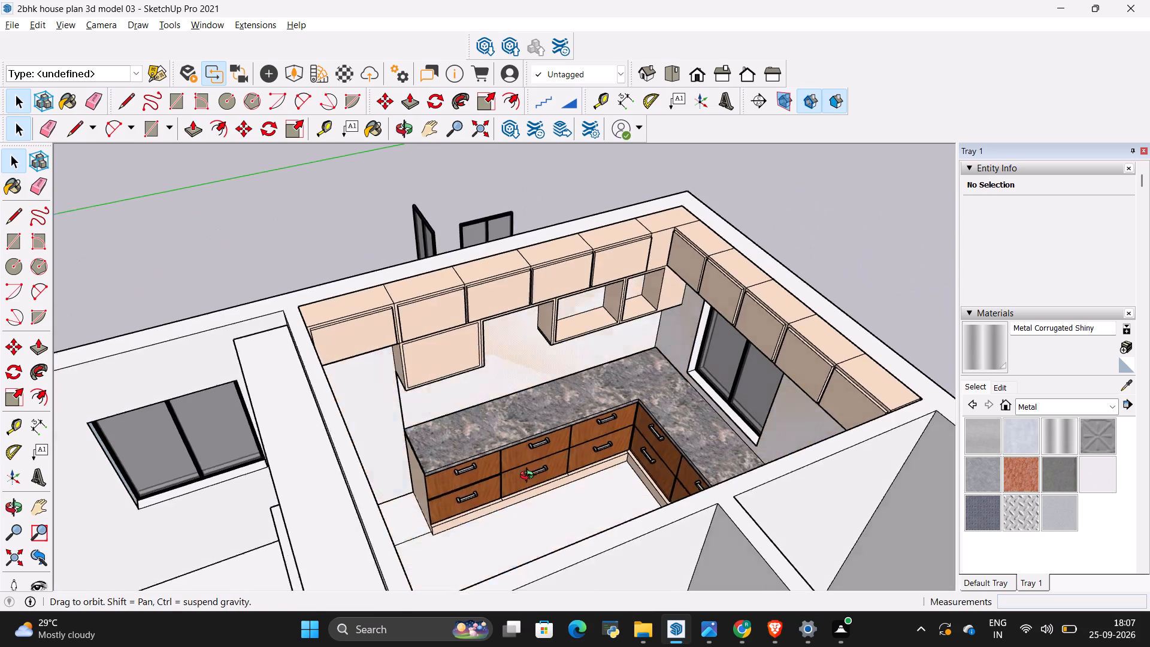
pyautogui.moveTo(529, 477); pyautogui.dragTo(528, 477, button='middle')
pyautogui.scroll(-2, 540, 379)
pyautogui.moveTo(525, 461); pyautogui.dragTo(727, 434, button='middle')
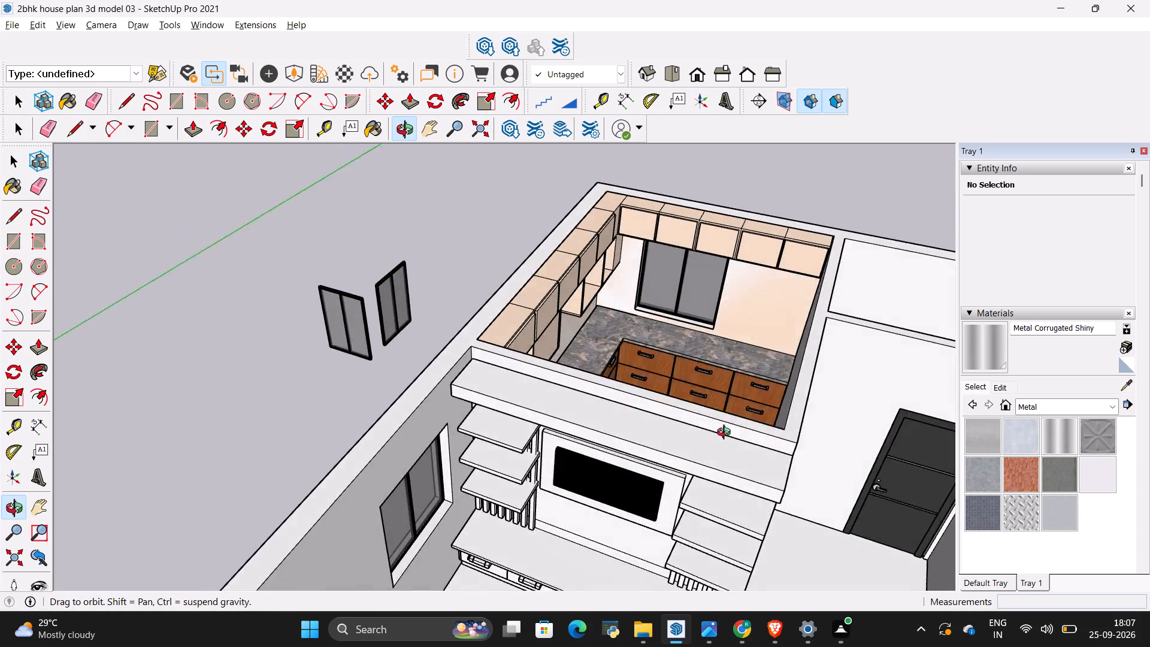
pyautogui.moveTo(727, 434); pyautogui.dragTo(347, 476, button='middle')
pyautogui.scroll(7, 349, 431)
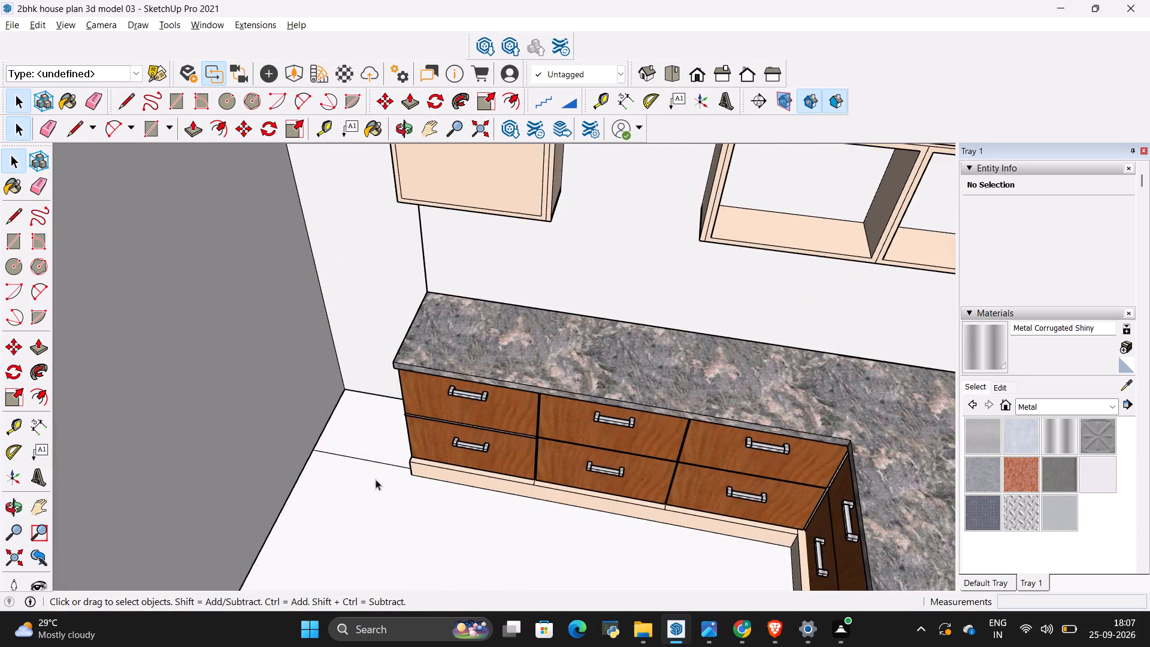
pyautogui.scroll(-5, 279, 474)
pyautogui.moveTo(266, 468); pyautogui.dragTo(429, 548, button='middle')
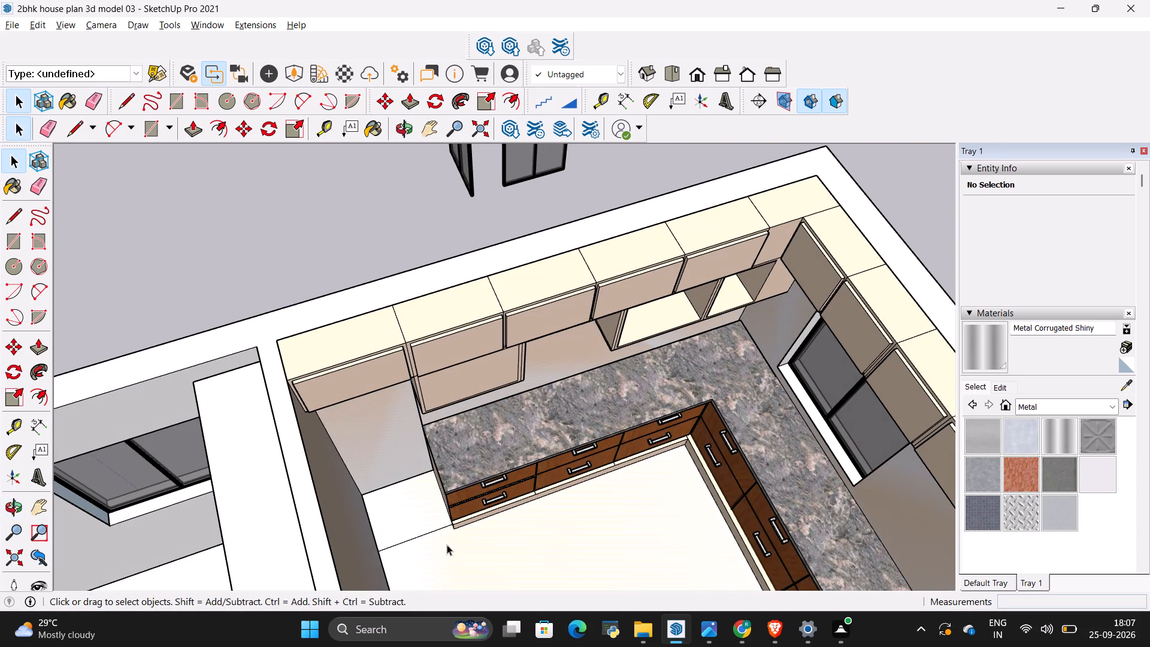
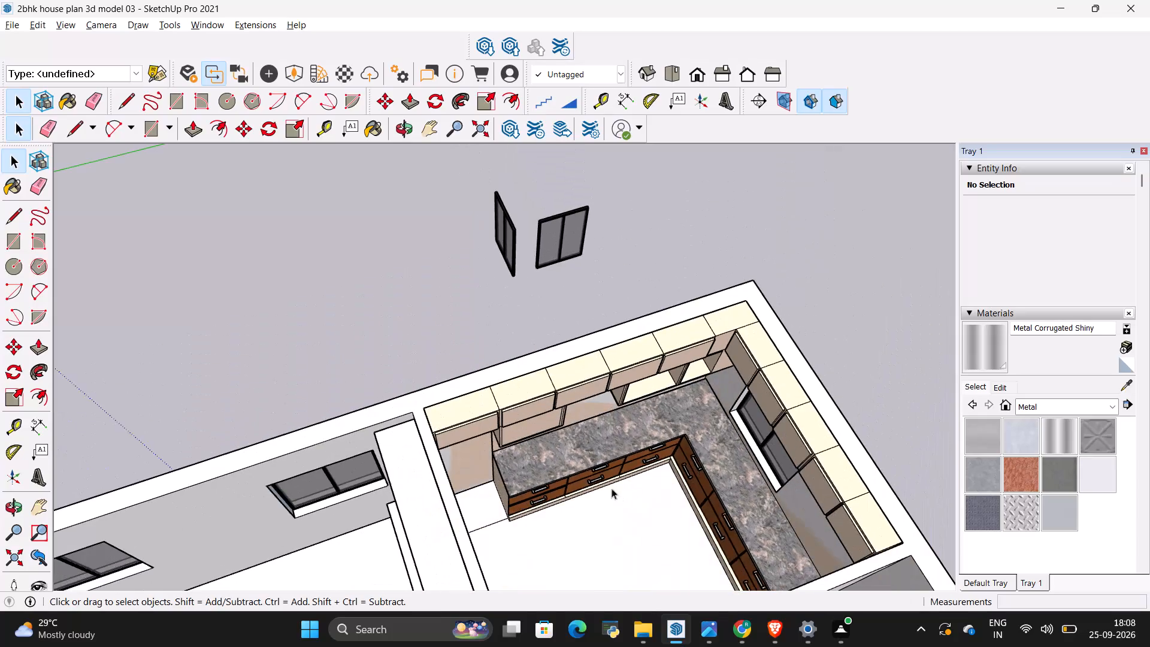
# Examine the kitchen's cabinets from several angles and compare the base units, plinth and floor with the reference image.
pyautogui.scroll(-5, 562, 429)
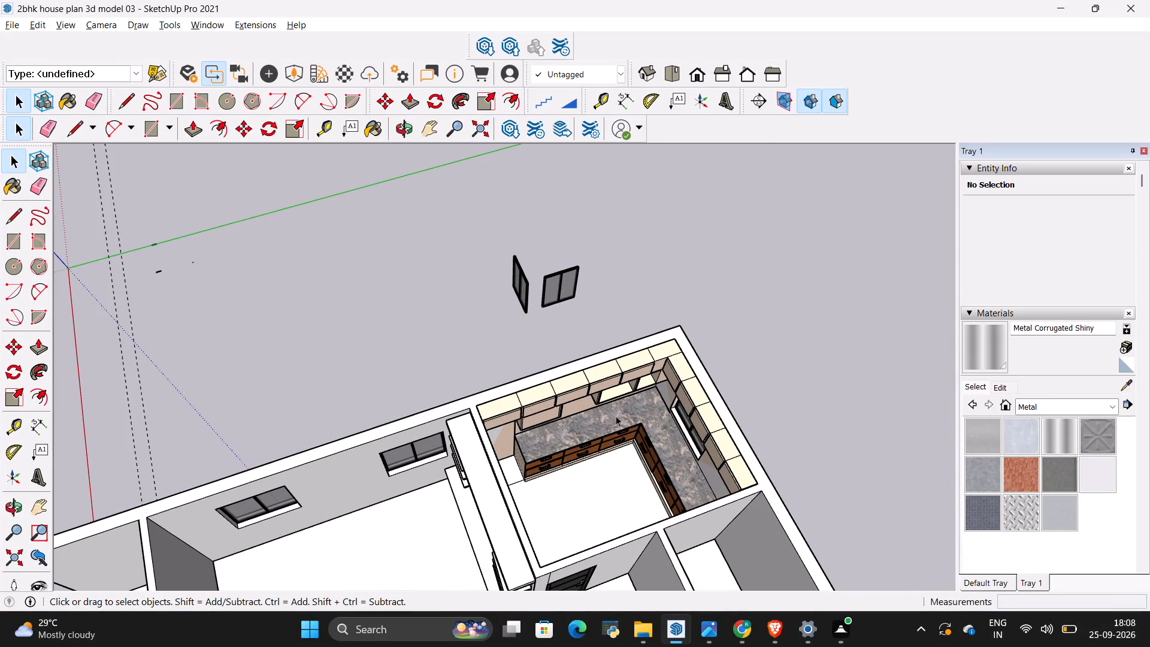
pyautogui.moveTo(616, 473); pyautogui.dragTo(747, 397, button='middle')
pyautogui.scroll(6, 700, 362)
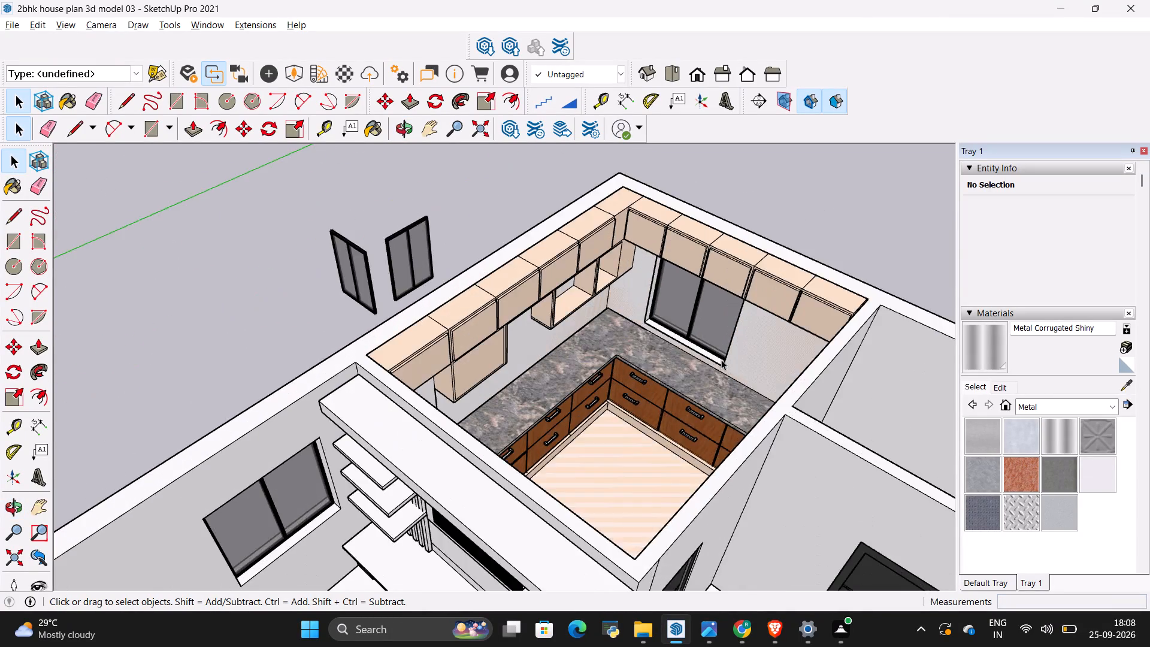
pyautogui.scroll(6, 721, 359)
pyautogui.scroll(-5, 688, 422)
pyautogui.scroll(-3, 656, 498)
pyautogui.moveTo(554, 552); pyautogui.dragTo(648, 565, button='middle')
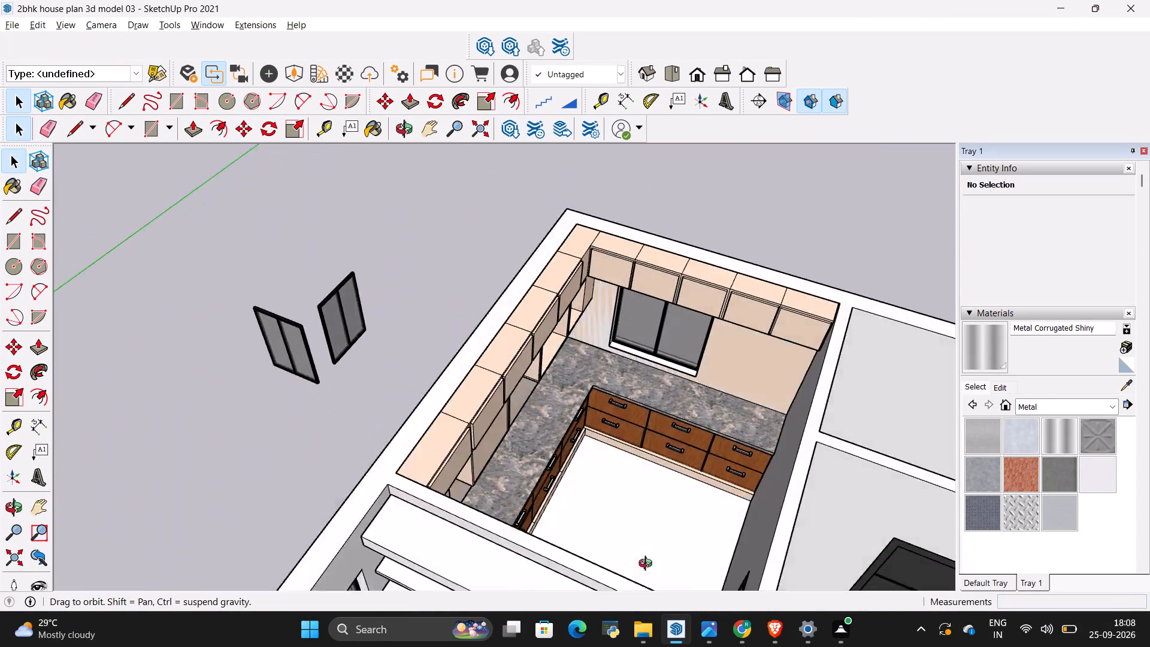
pyautogui.moveTo(648, 565); pyautogui.dragTo(373, 545, button='middle')
pyautogui.scroll(3, 528, 300)
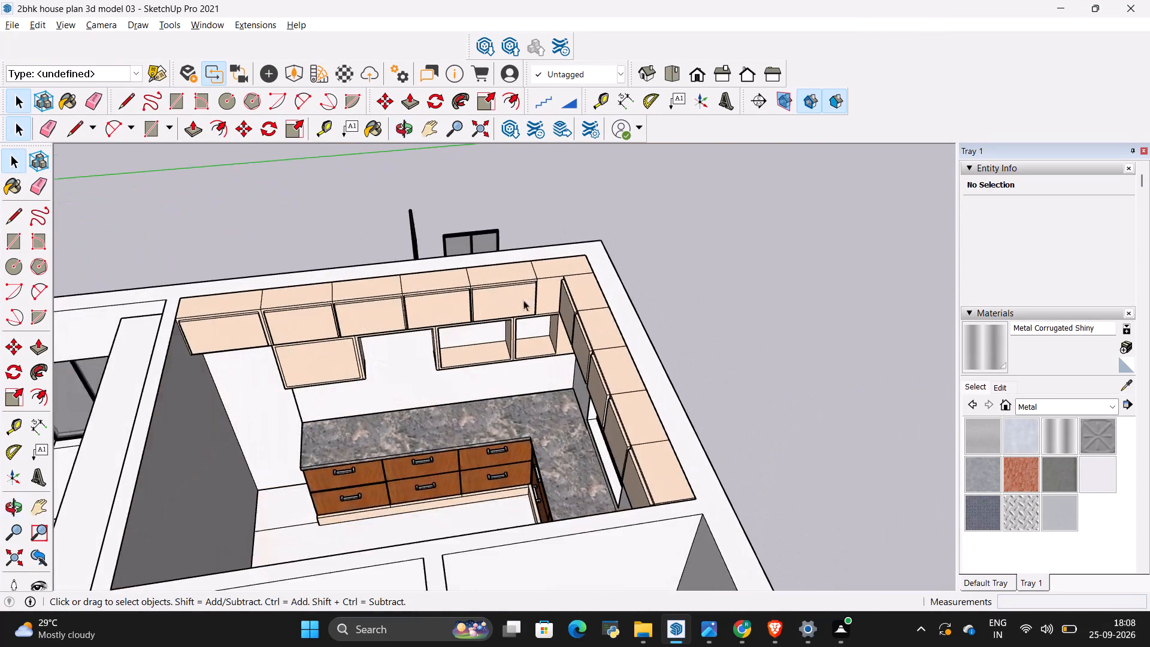
pyautogui.scroll(9, 523, 300)
pyautogui.scroll(-12, 461, 377)
pyautogui.scroll(-5, 505, 349)
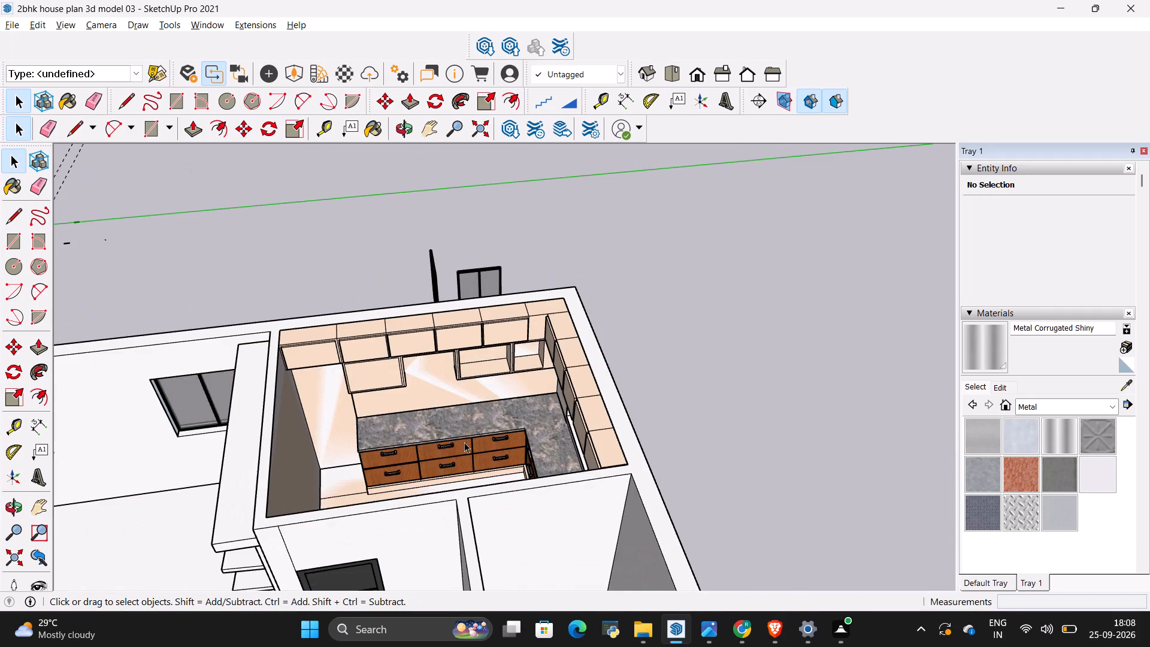
pyautogui.moveTo(452, 477); pyautogui.dragTo(345, 489, button='middle')
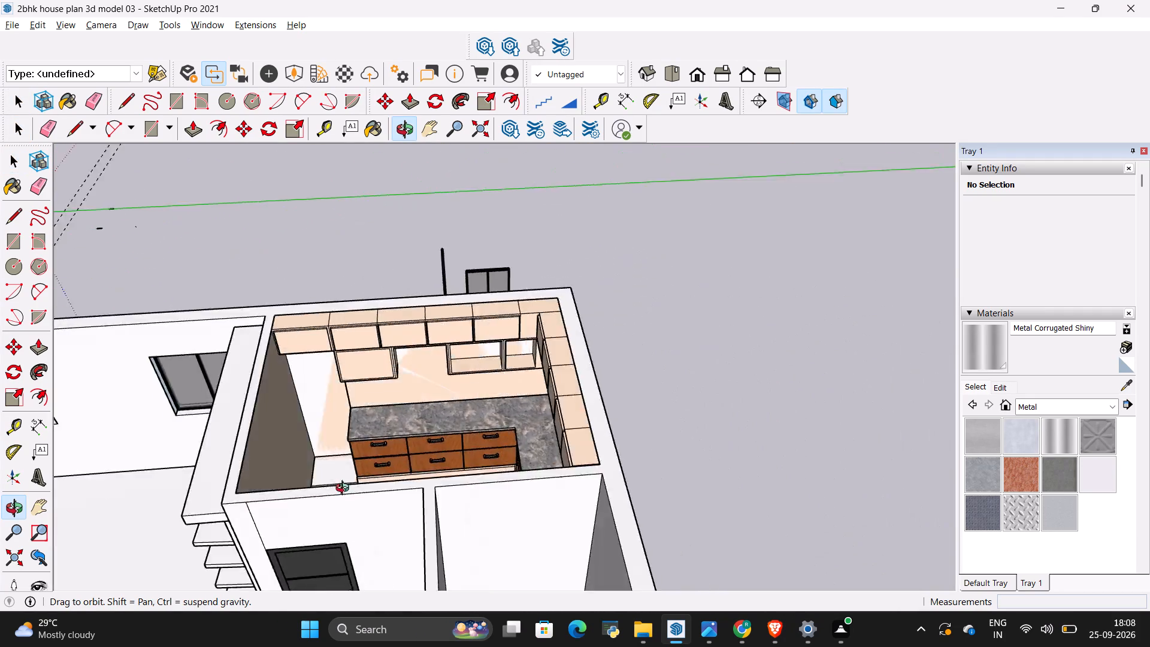
pyautogui.moveTo(345, 489); pyautogui.dragTo(276, 498, button='middle')
pyautogui.moveTo(244, 465); pyautogui.dragTo(441, 464, button='middle')
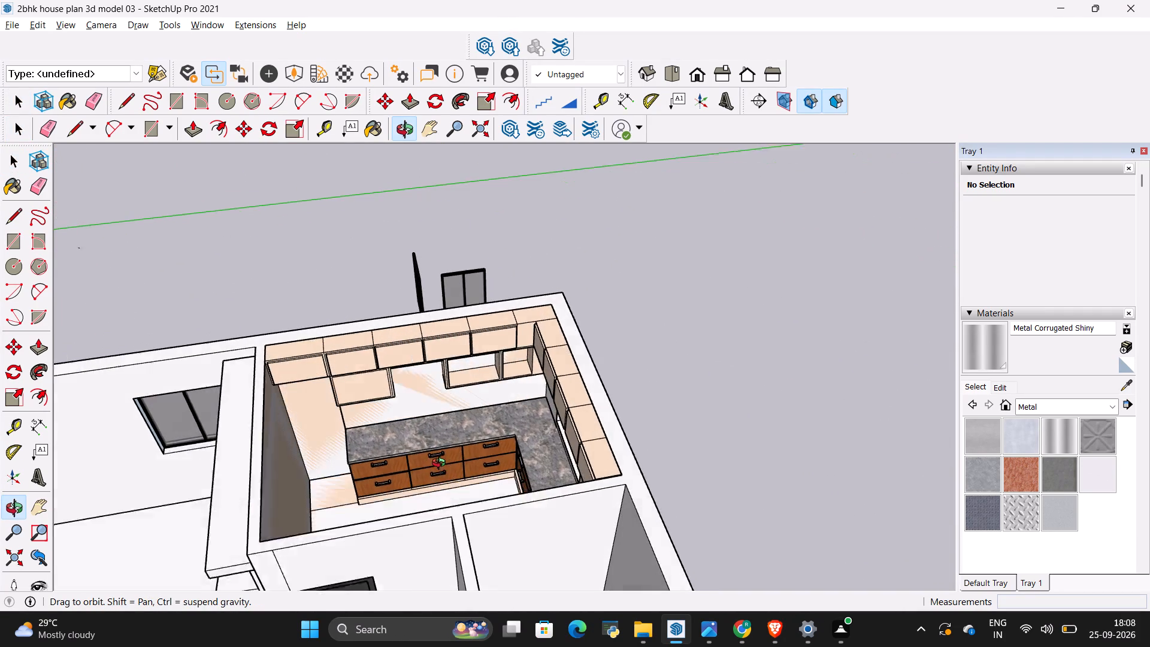
pyautogui.moveTo(441, 464); pyautogui.dragTo(443, 467, button='middle')
pyautogui.scroll(4, 469, 510)
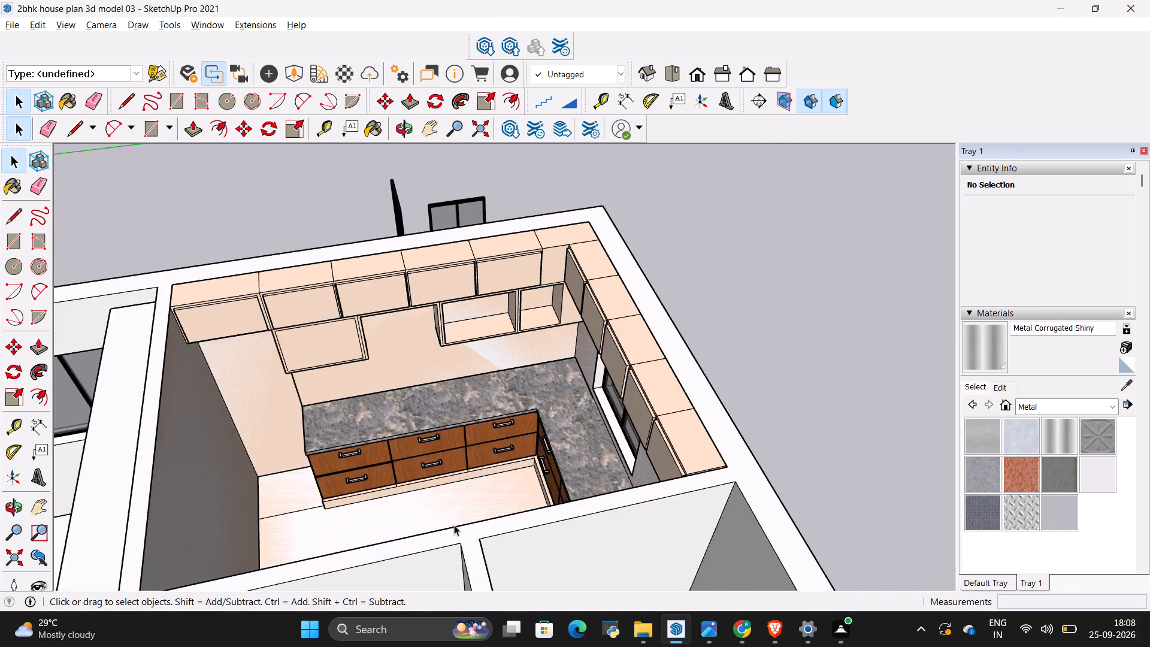
pyautogui.scroll(5, 454, 525)
pyautogui.hotkey('alt', 'Tab')
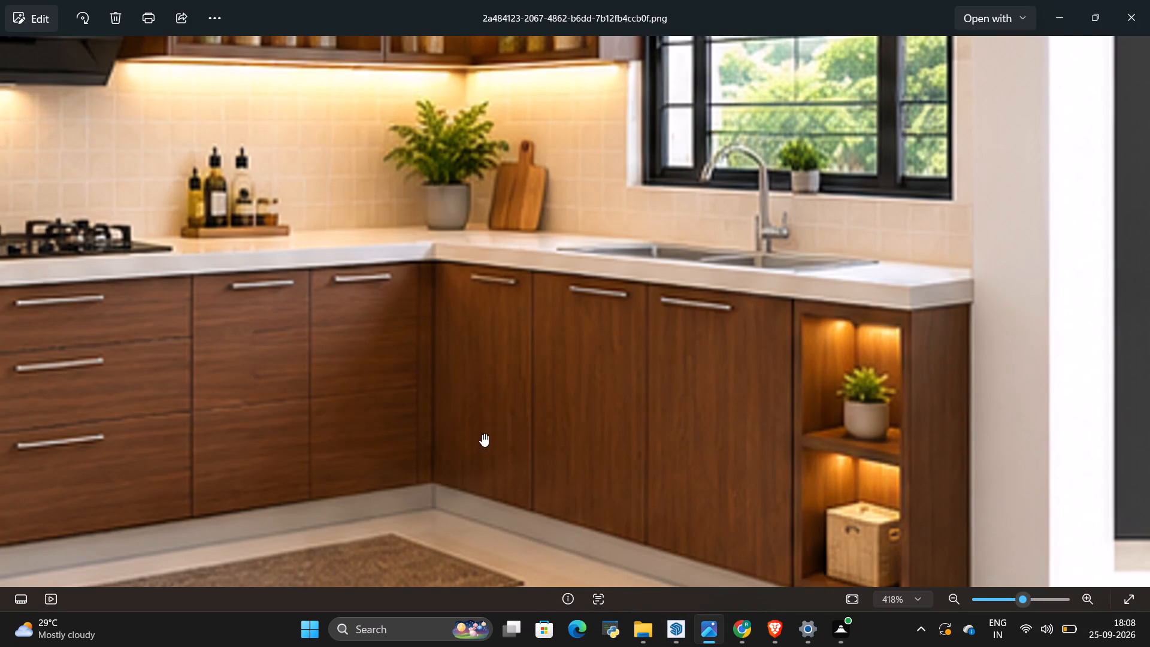
pyautogui.scroll(-3, 538, 352)
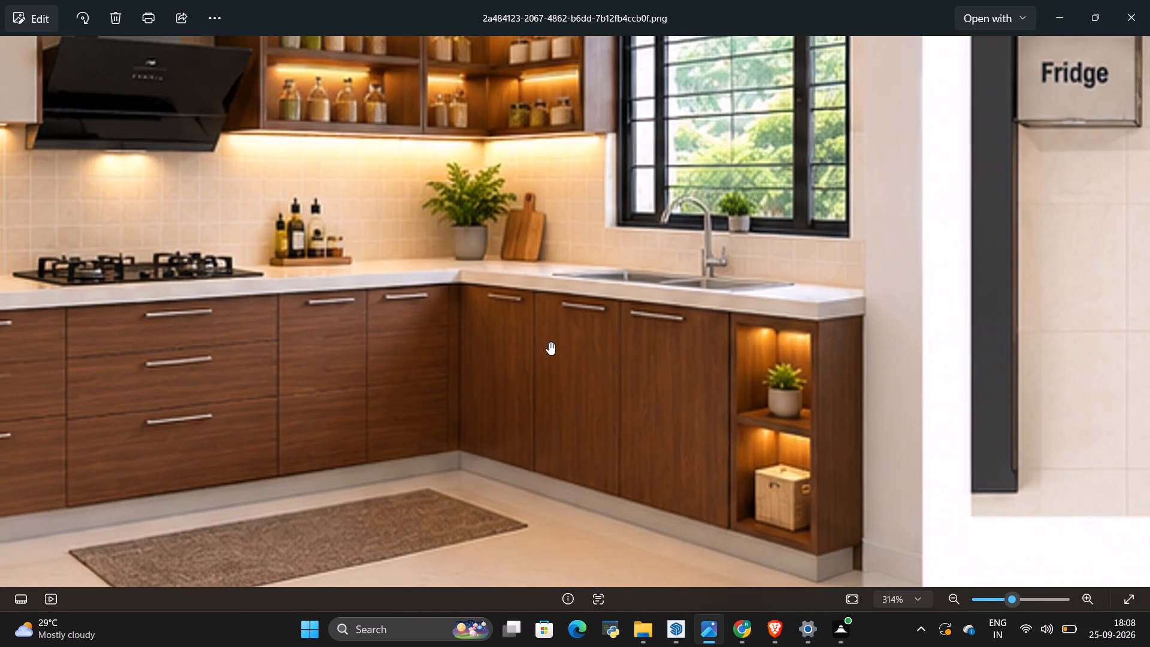
pyautogui.scroll(-5, 553, 337)
pyautogui.scroll(7, 501, 483)
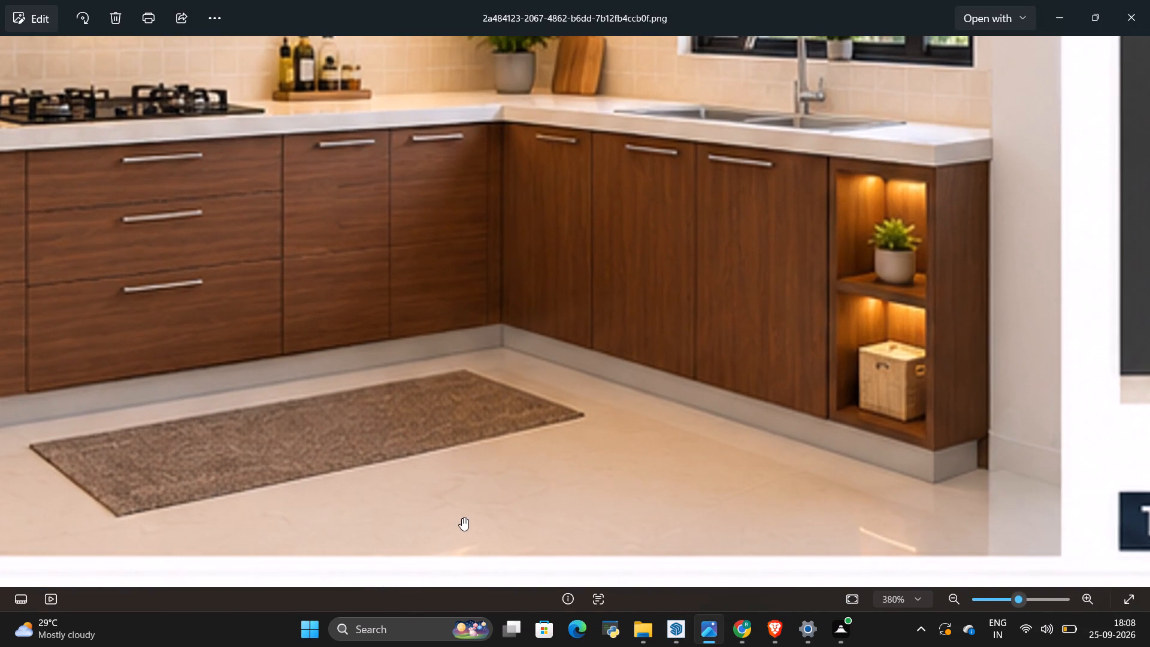
pyautogui.scroll(-3, 565, 456)
pyautogui.hotkey('alt', 'Tab')
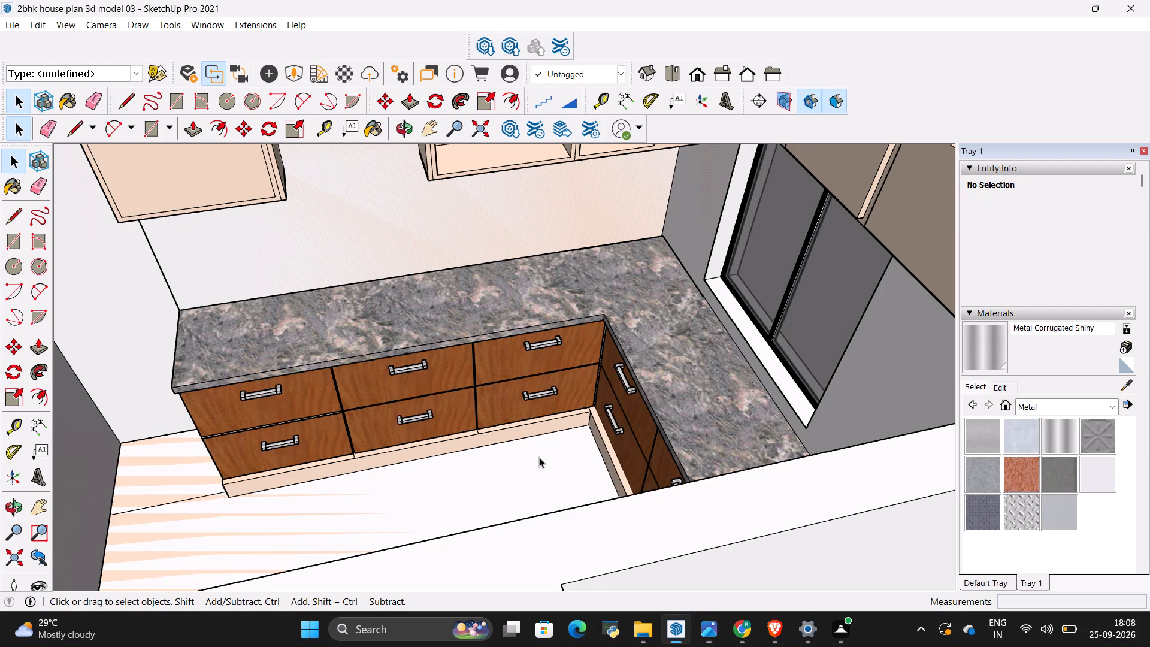
# Paint the plinth below the kitchen's base cabinets with the light grey Color M02 from the Colors collection.
pyautogui.scroll(3, 517, 450)
pyautogui.scroll(-2, 519, 446)
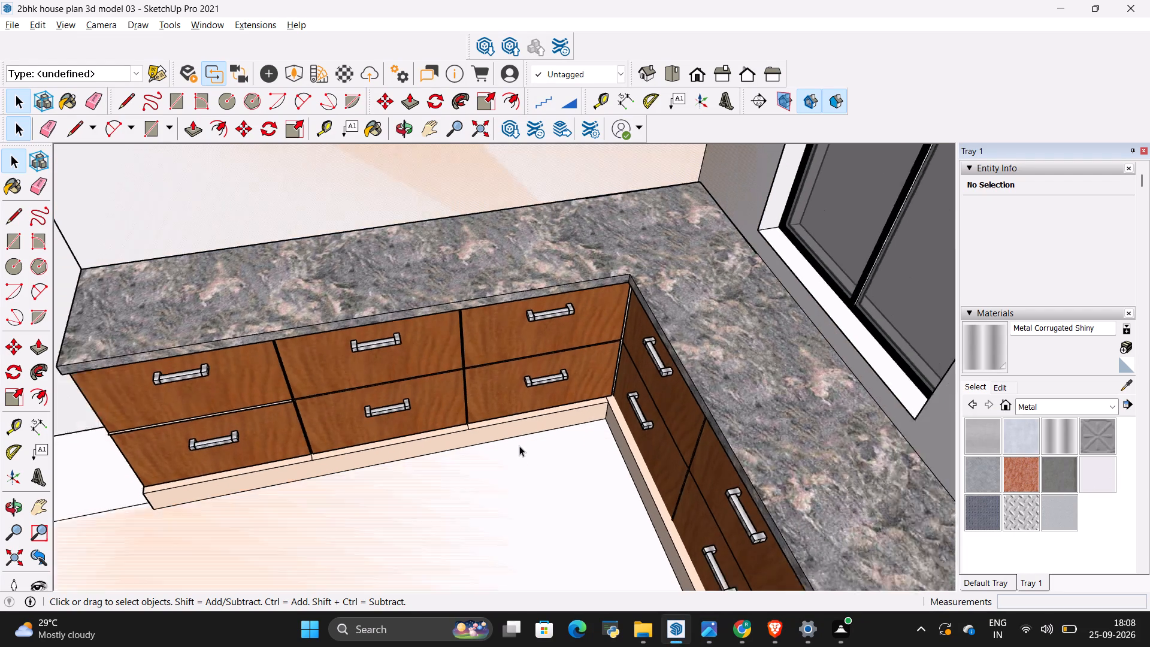
pyautogui.scroll(-2, 519, 446)
pyautogui.moveTo(516, 447); pyautogui.dragTo(573, 433, button='middle')
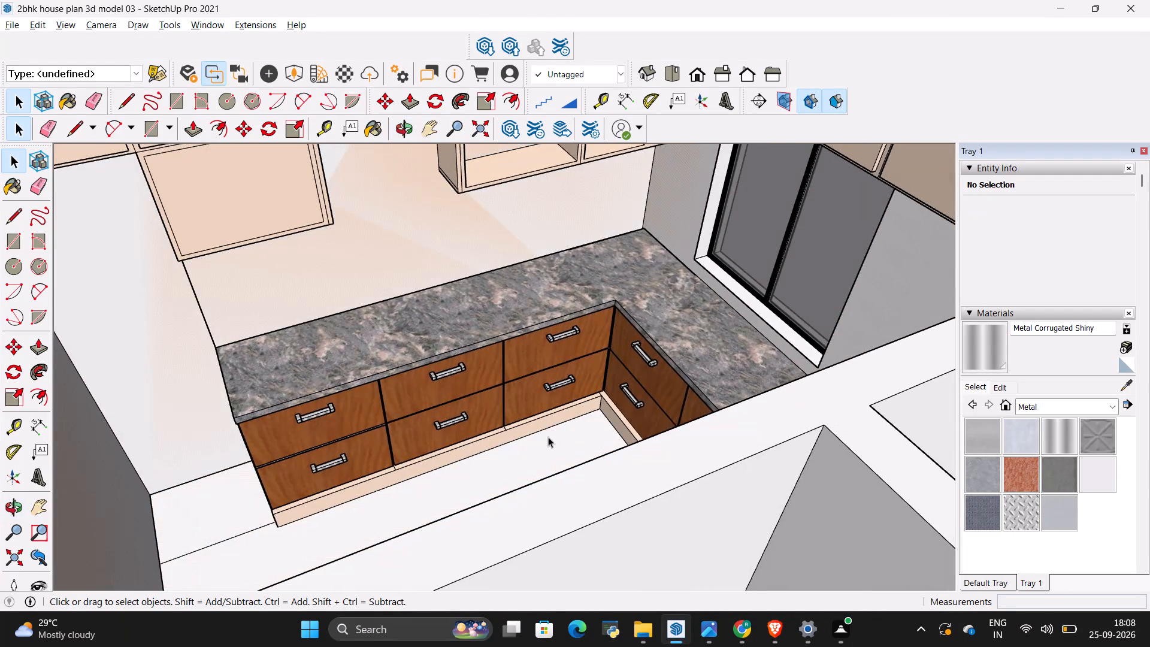
pyautogui.scroll(7, 548, 434)
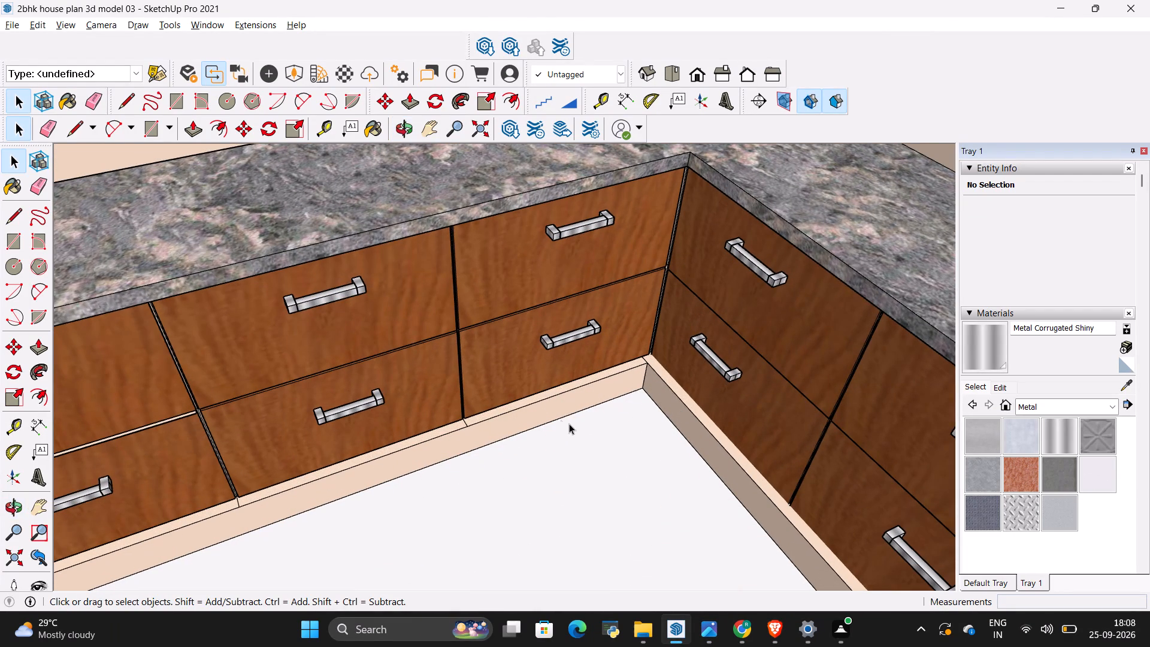
pyautogui.click(542, 412)
pyautogui.click(532, 415)
pyautogui.doubleClick(532, 415)
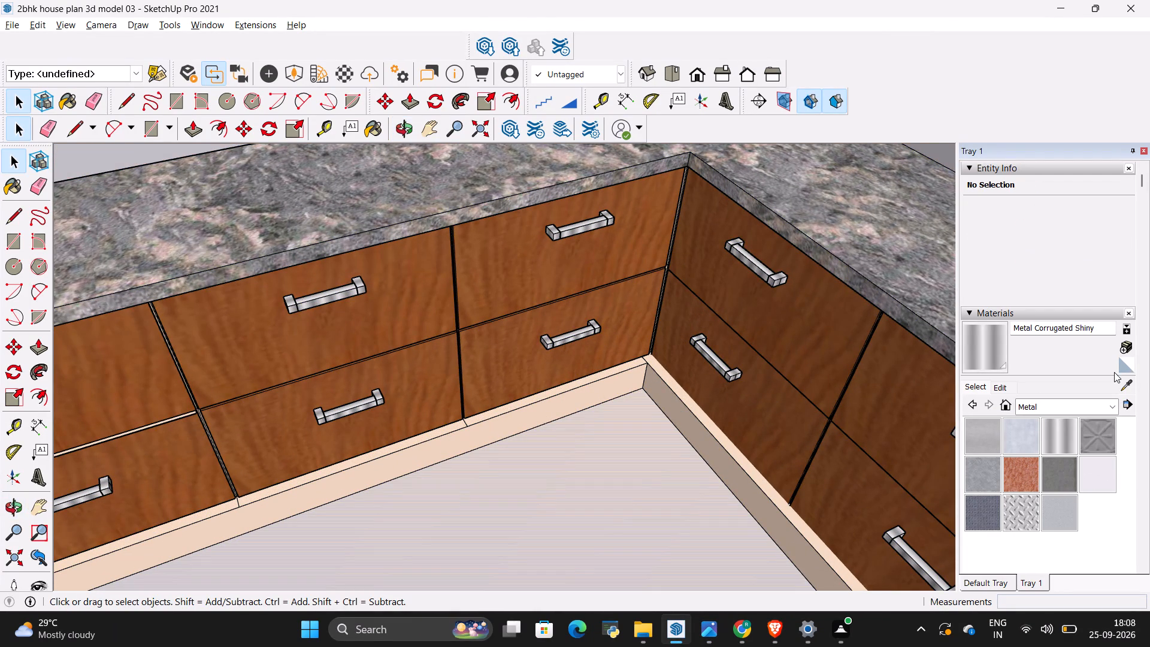
pyautogui.click(1064, 332)
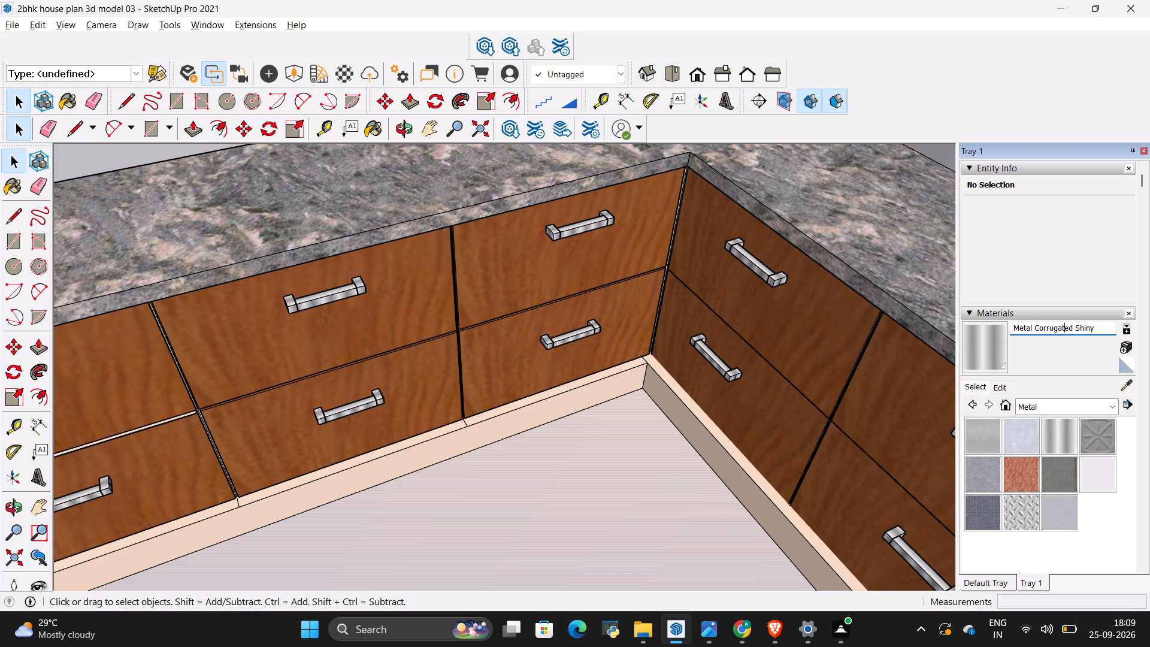
pyautogui.click(1075, 408)
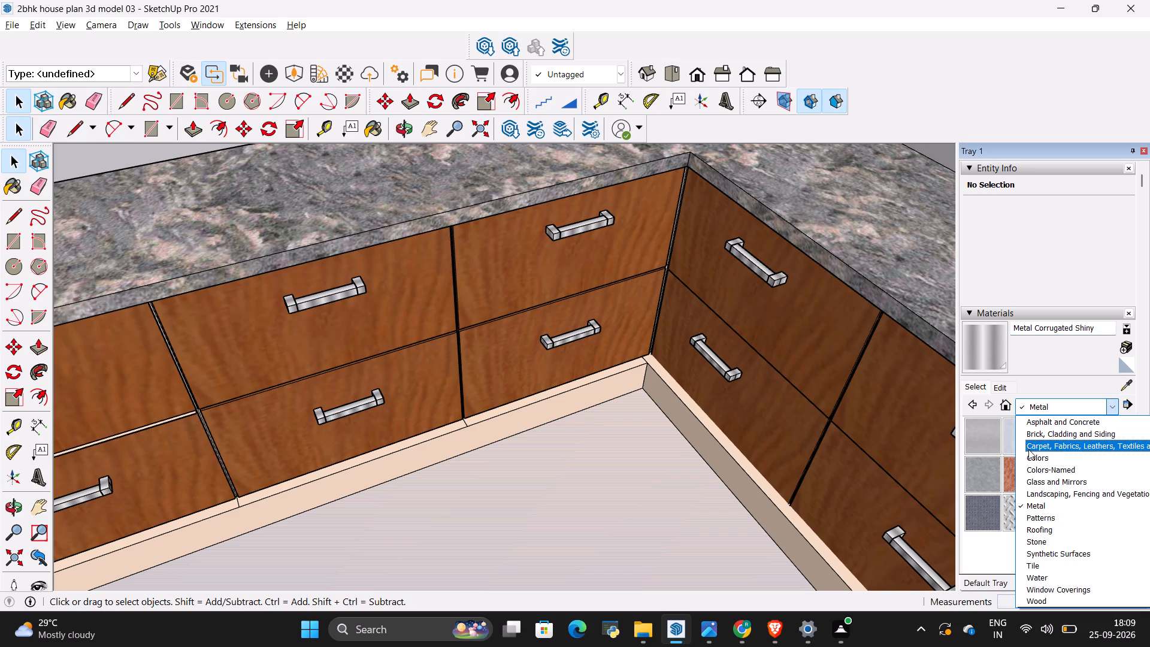
pyautogui.click(1033, 452)
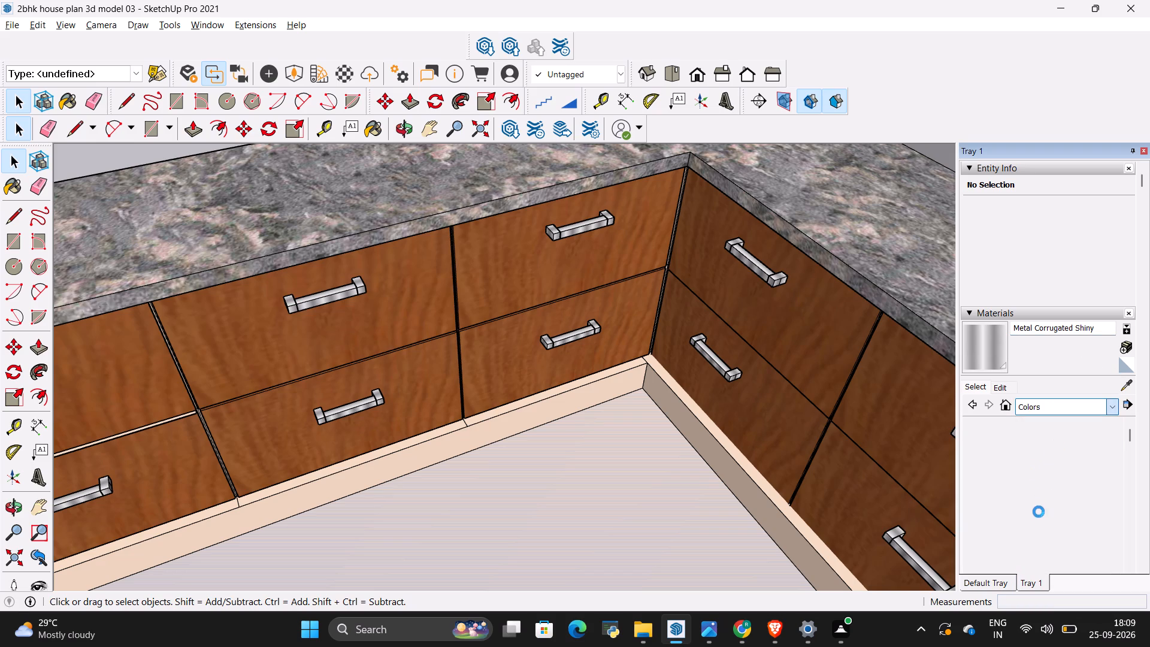
pyautogui.scroll(-3, 1008, 504)
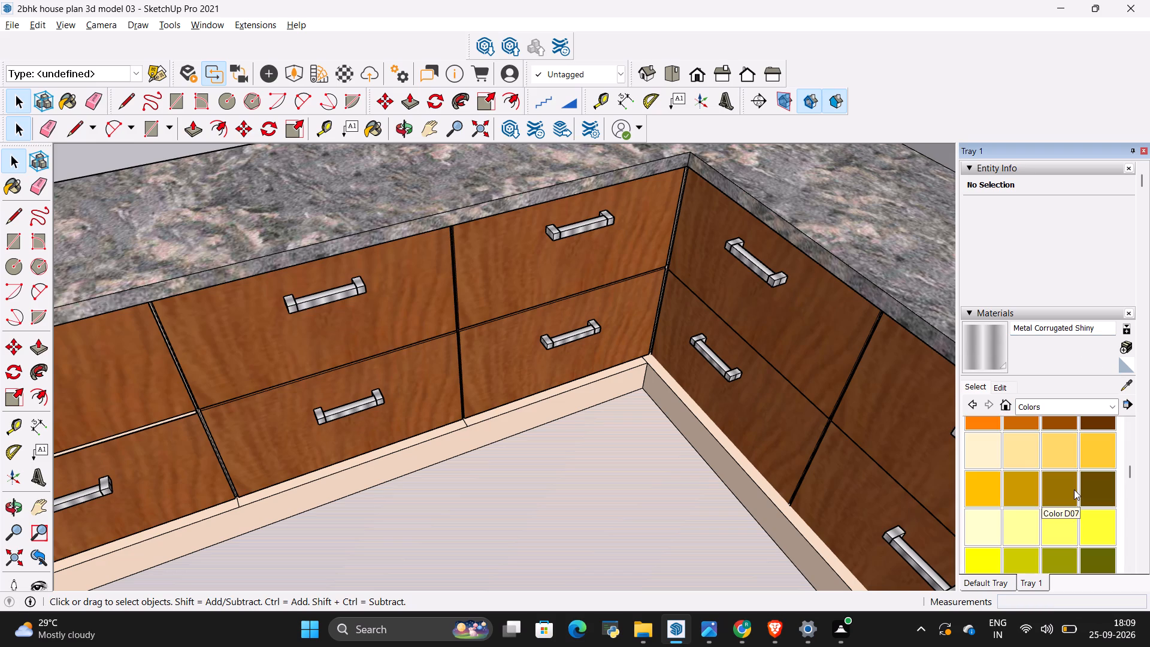
pyautogui.scroll(-3, 1074, 489)
pyautogui.scroll(-5, 1004, 513)
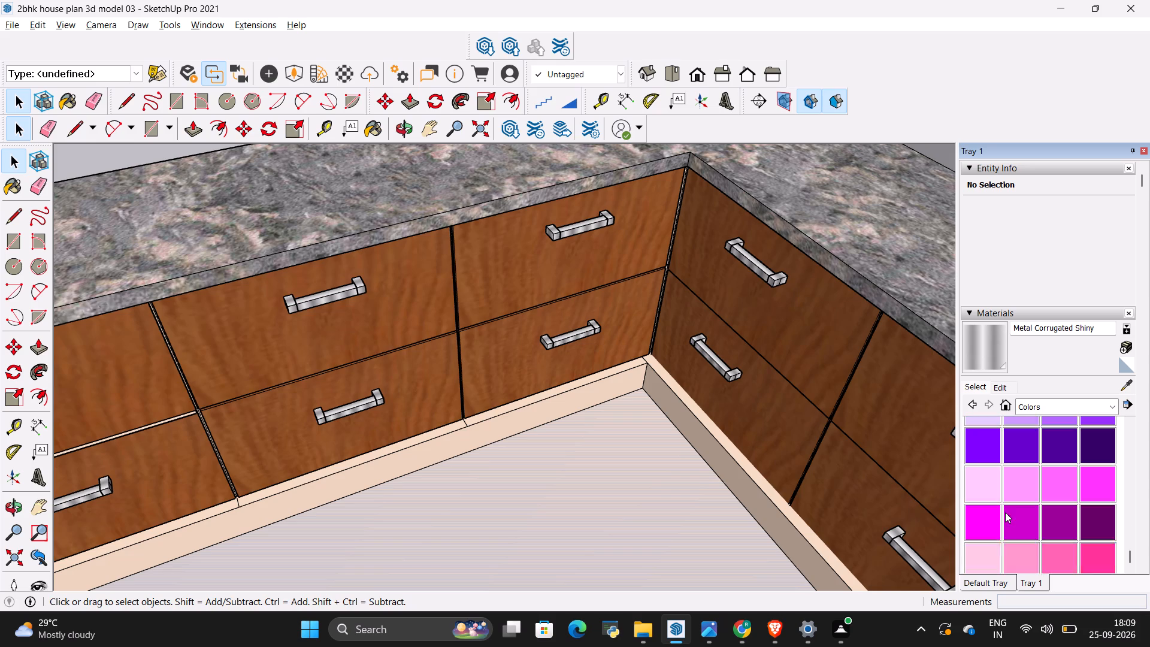
pyautogui.scroll(-2, 1008, 503)
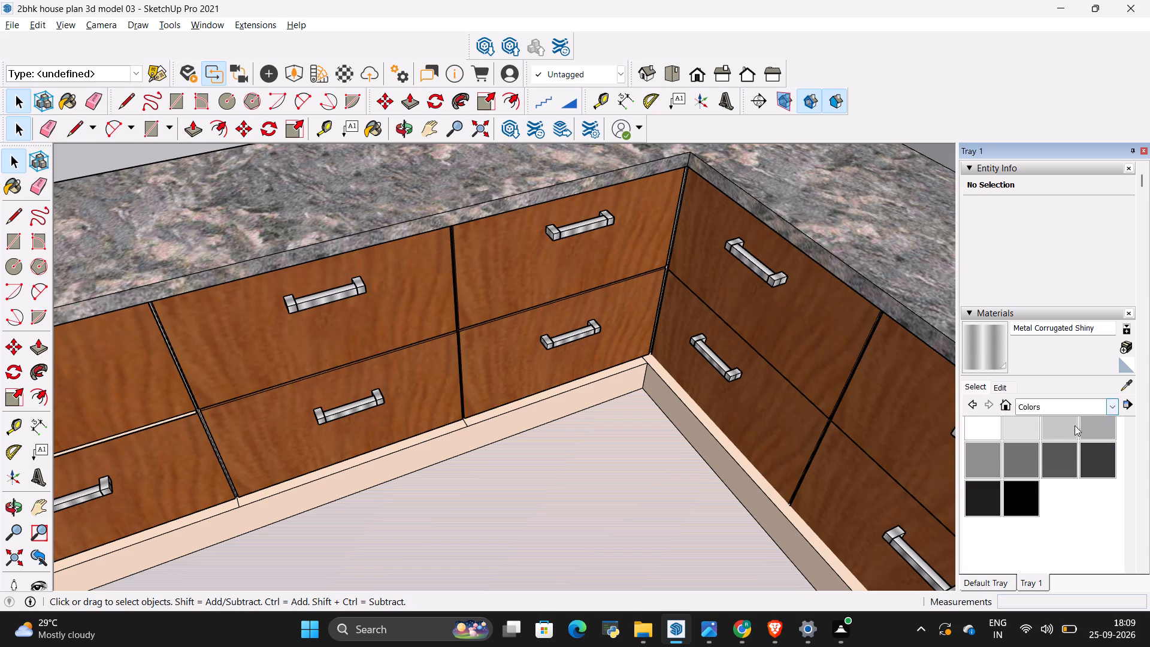
pyautogui.click(1070, 428)
pyautogui.scroll(4, 586, 453)
pyautogui.click(543, 392)
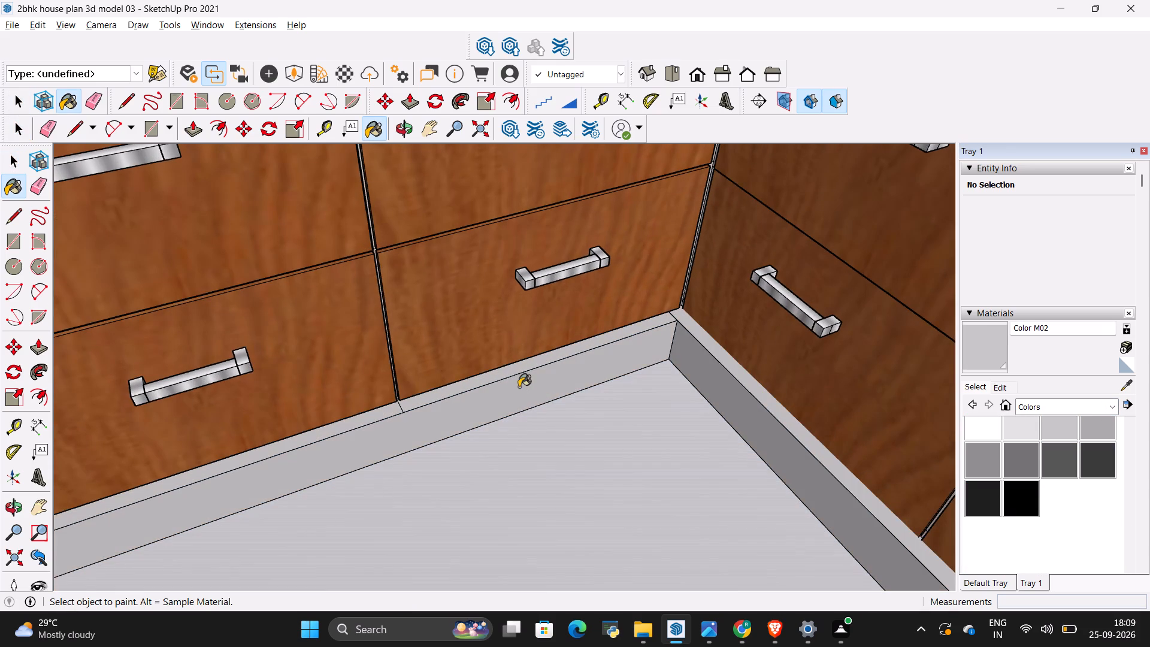
pyautogui.scroll(-14, 580, 433)
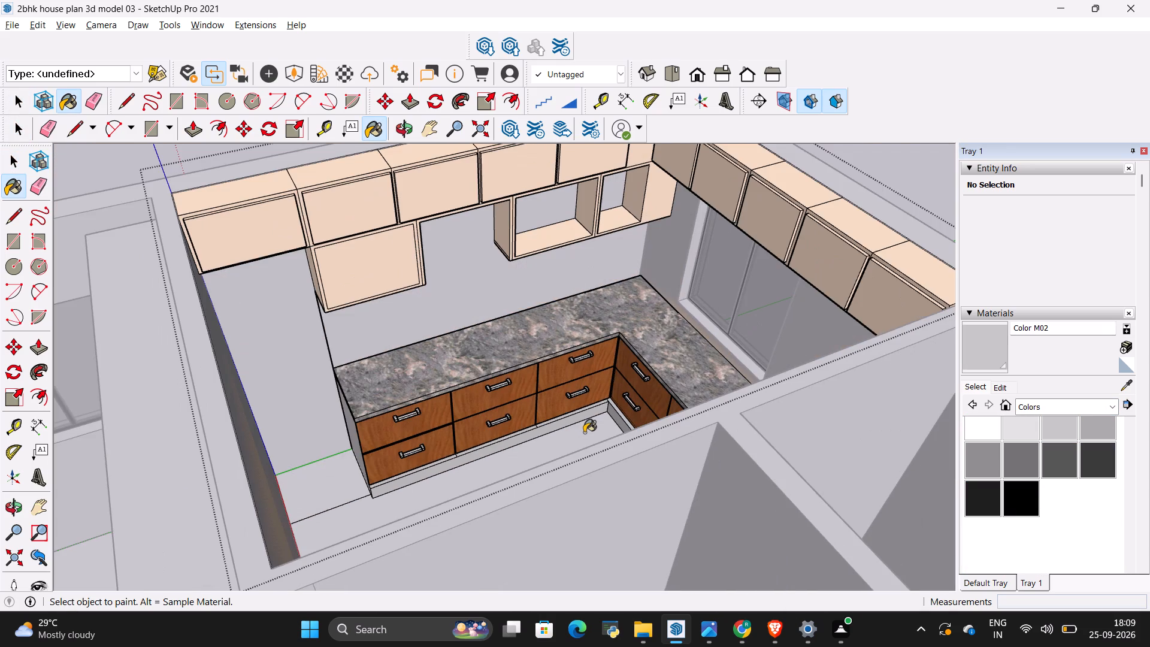
pyautogui.scroll(3, 446, 313)
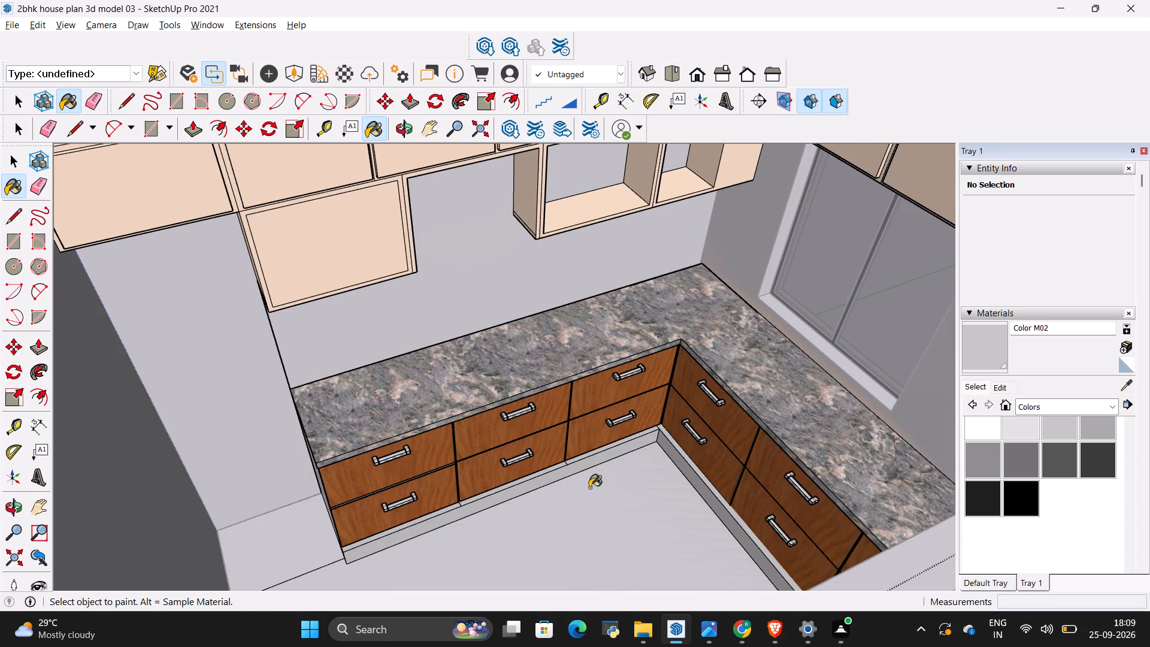
# Open the base cabinet group for editing and erase the edge dividing the floor at the end of the cabinet run.
pyautogui.press('space')
pyautogui.click(604, 496)
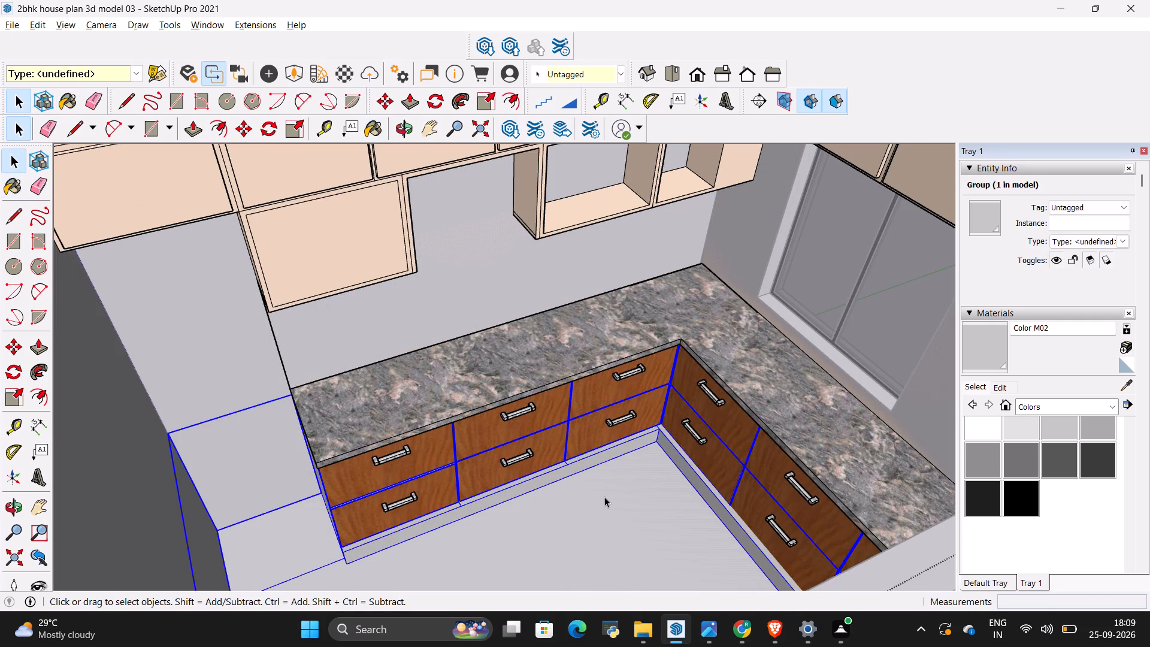
pyautogui.click(604, 497)
pyautogui.doubleClick(604, 497)
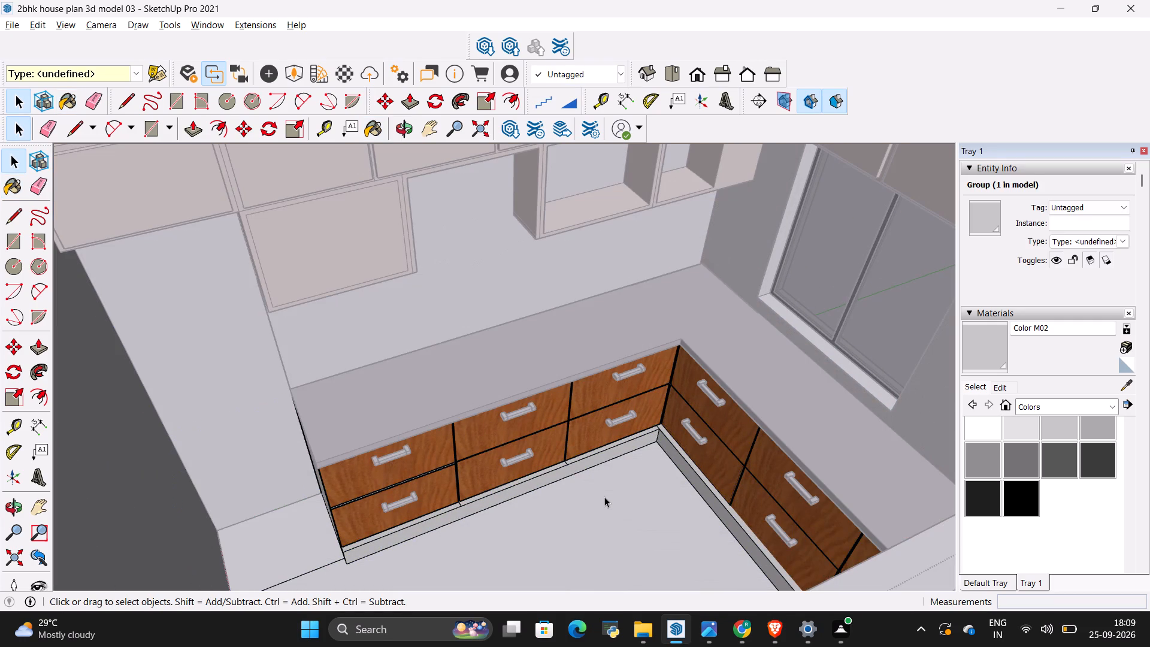
pyautogui.doubleClick(604, 497)
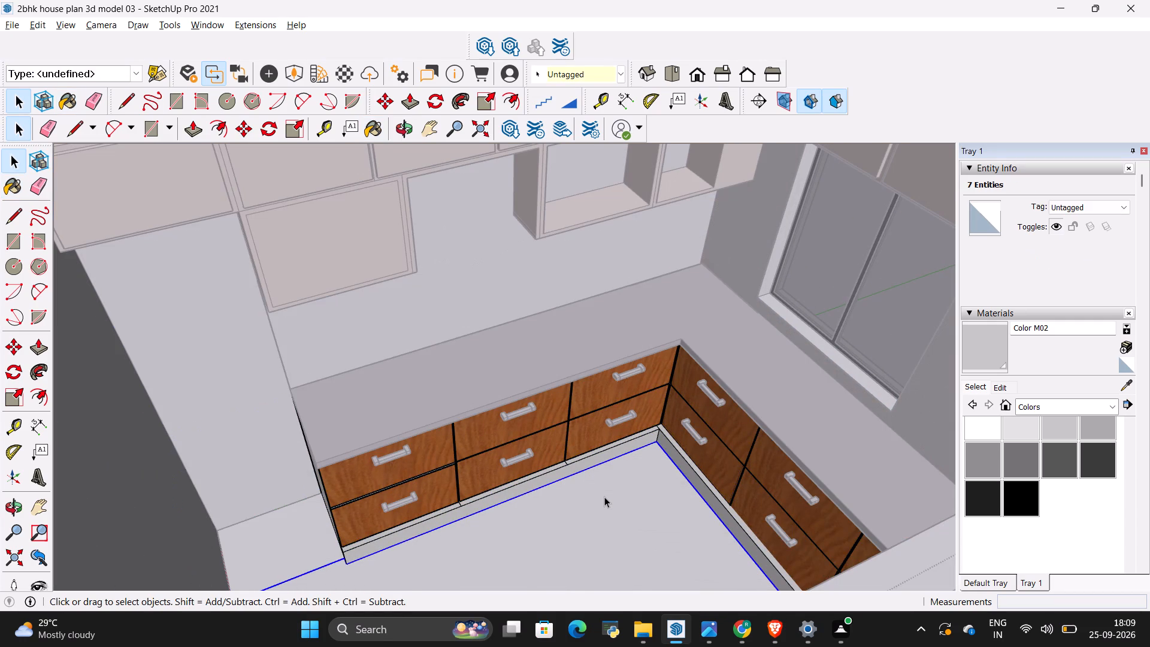
pyautogui.scroll(-5, 604, 497)
pyautogui.scroll(10, 450, 571)
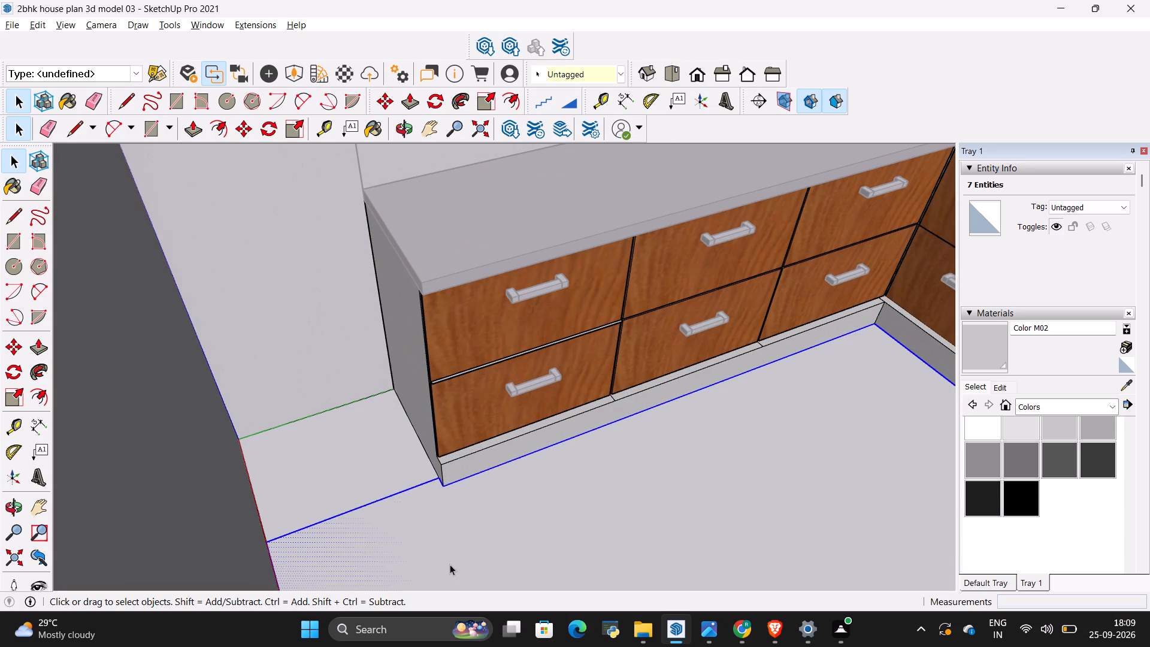
pyautogui.click(450, 564)
pyautogui.scroll(10, 449, 564)
pyautogui.click(449, 564)
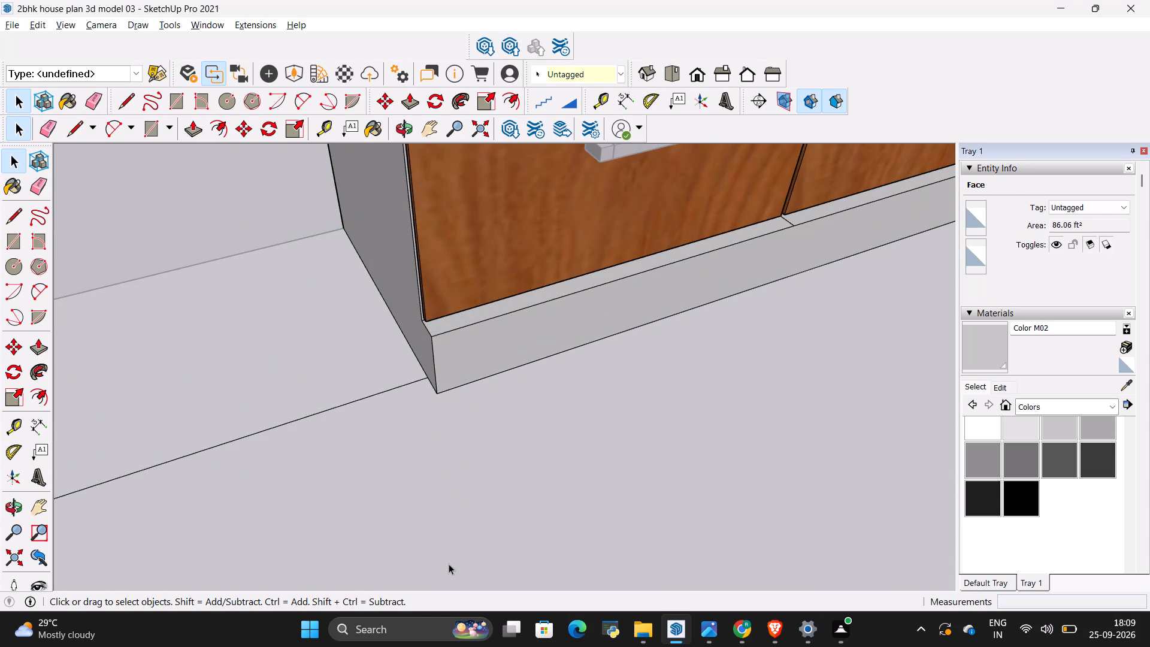
pyautogui.press('e')
pyautogui.moveTo(358, 379); pyautogui.dragTo(373, 395)
pyautogui.press('space')
pyautogui.click(486, 476)
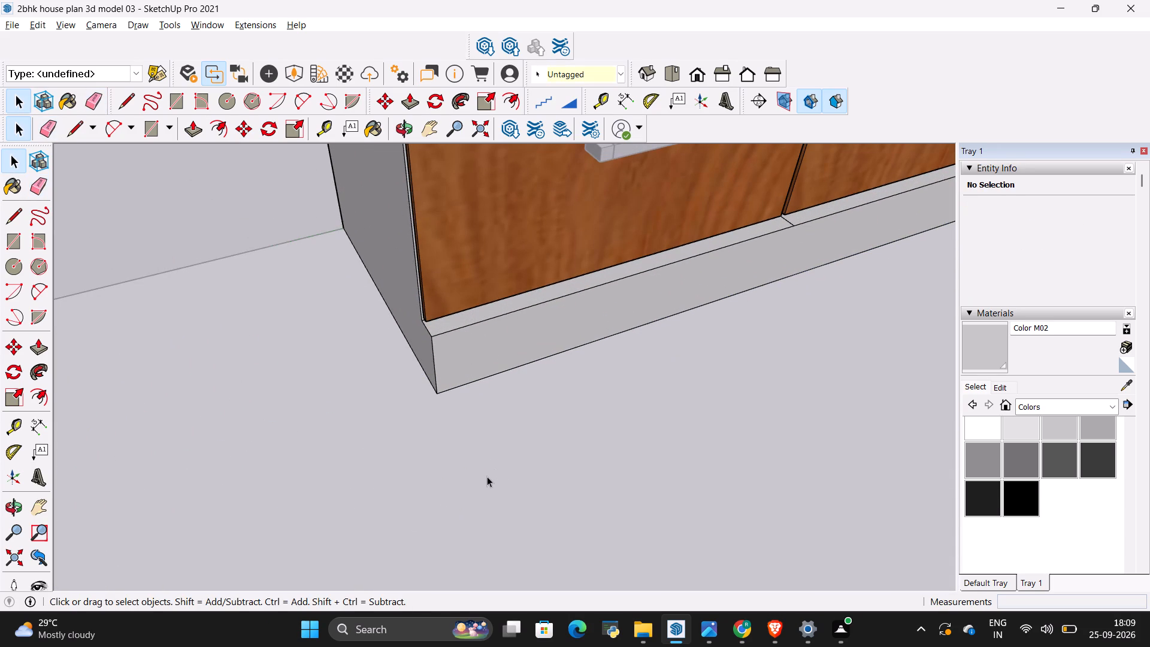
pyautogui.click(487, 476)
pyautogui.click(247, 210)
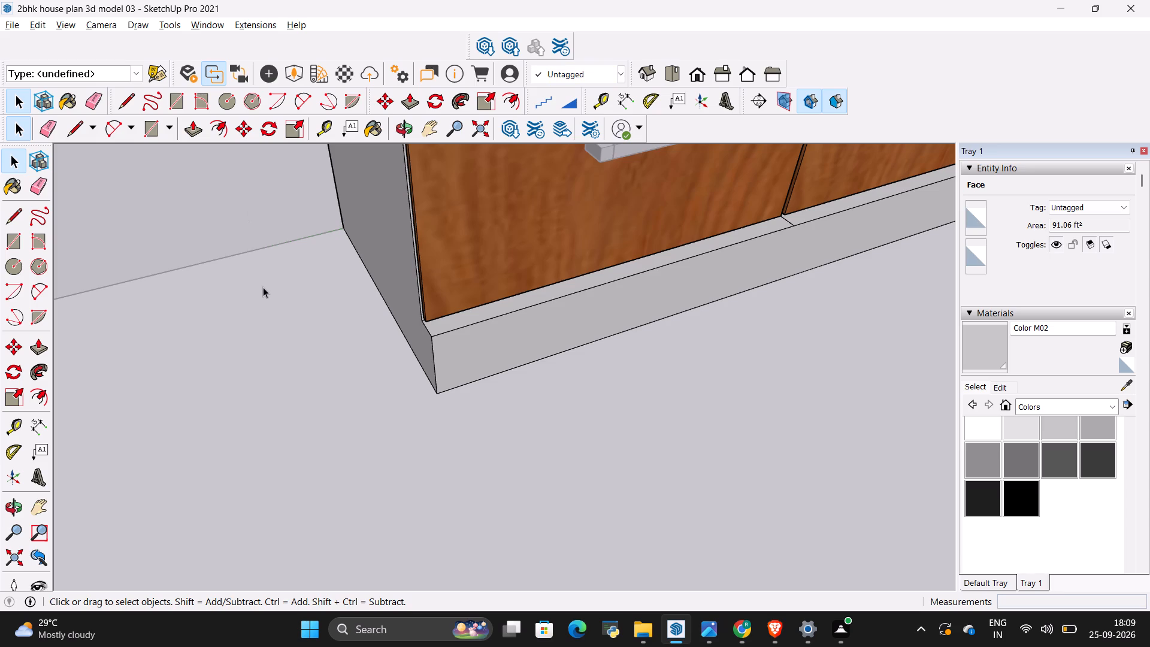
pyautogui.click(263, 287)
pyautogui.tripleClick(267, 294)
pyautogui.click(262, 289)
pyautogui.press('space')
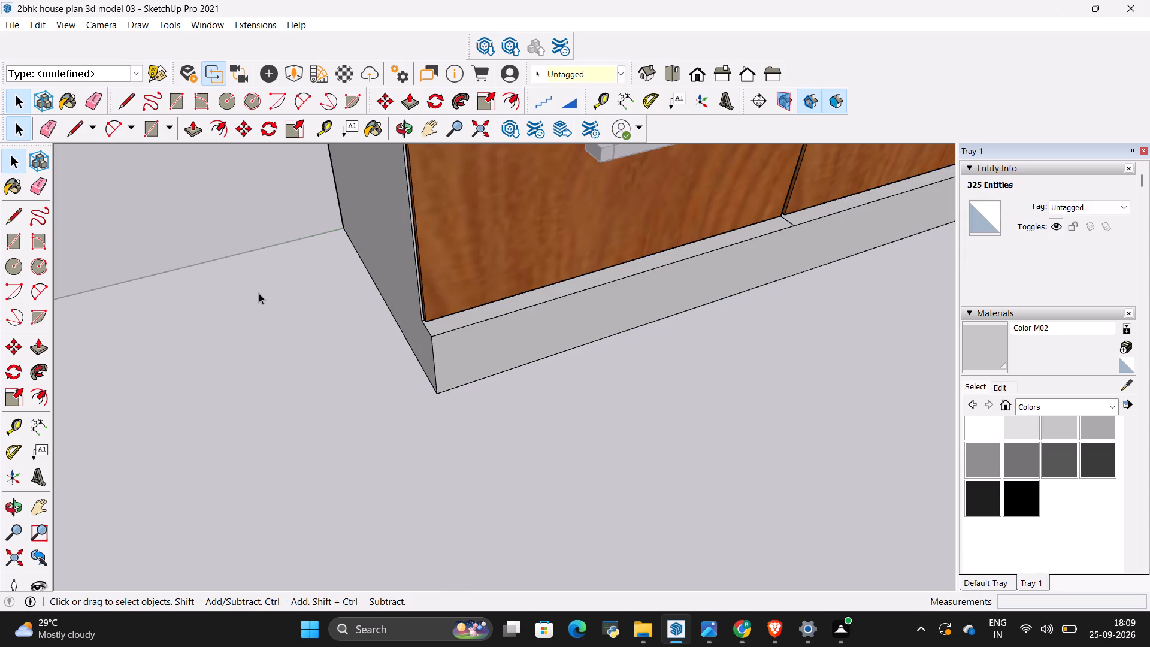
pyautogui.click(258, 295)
# Draw a rectangle about 10' 10 1/2" by 10' 1/2" over the kitchen floor, from the wall corner to the far plinth end.
pyautogui.scroll(-4, 605, 365)
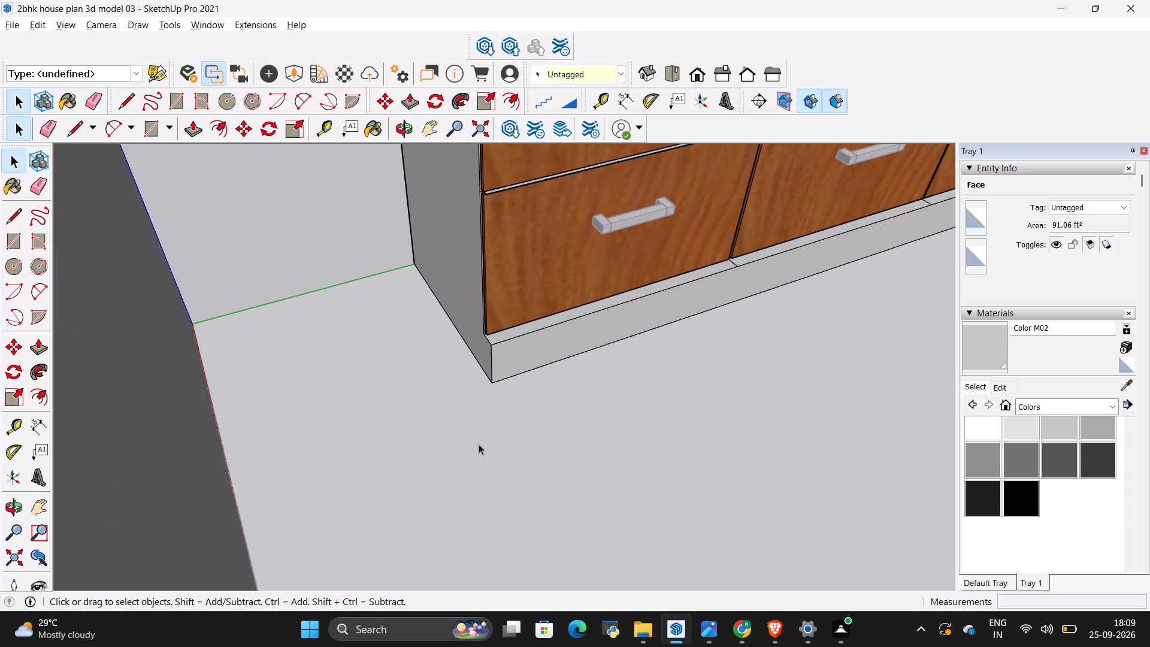
pyautogui.press('r')
pyautogui.click(193, 319)
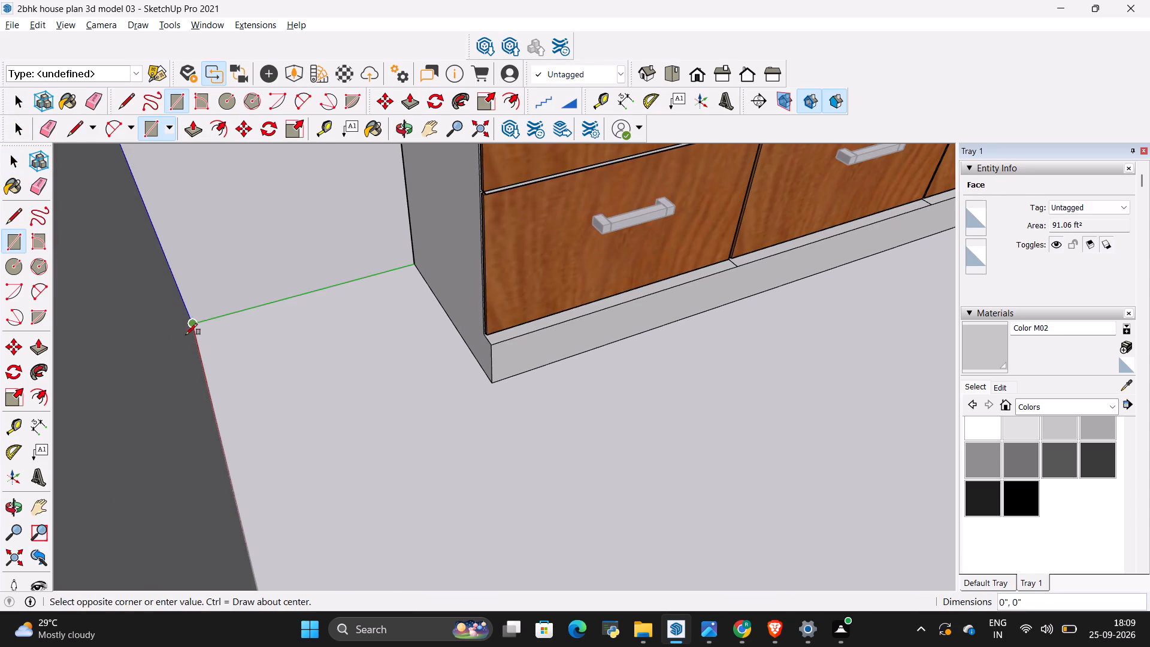
pyautogui.scroll(-20, 248, 383)
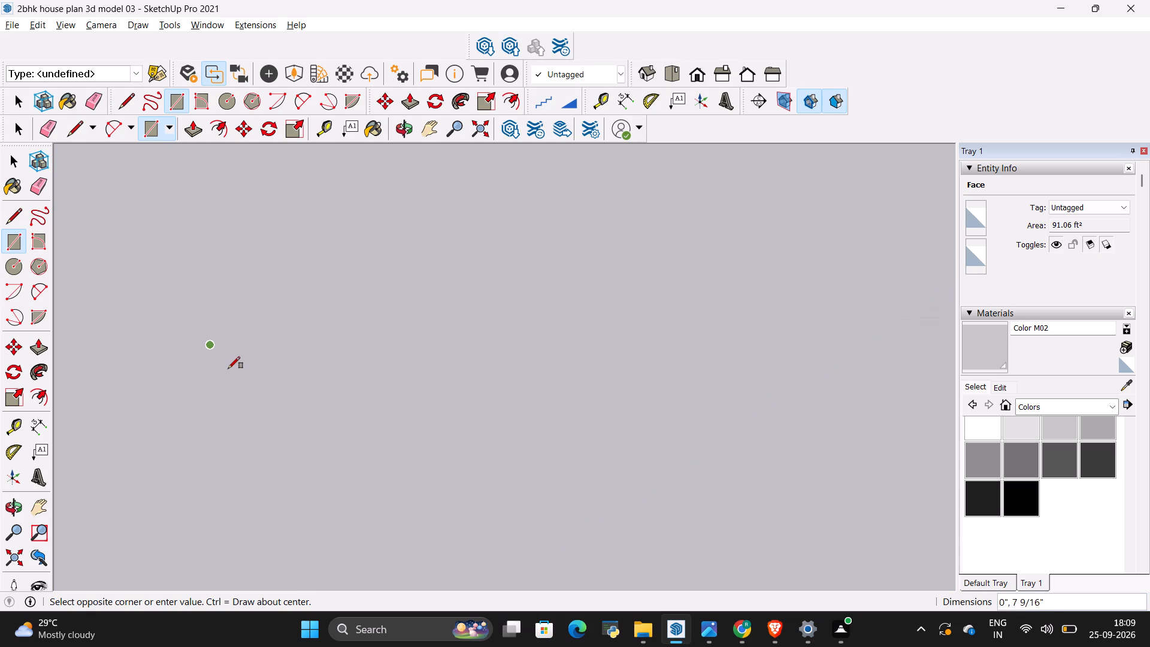
pyautogui.scroll(-20, 228, 368)
pyautogui.scroll(-15, 228, 368)
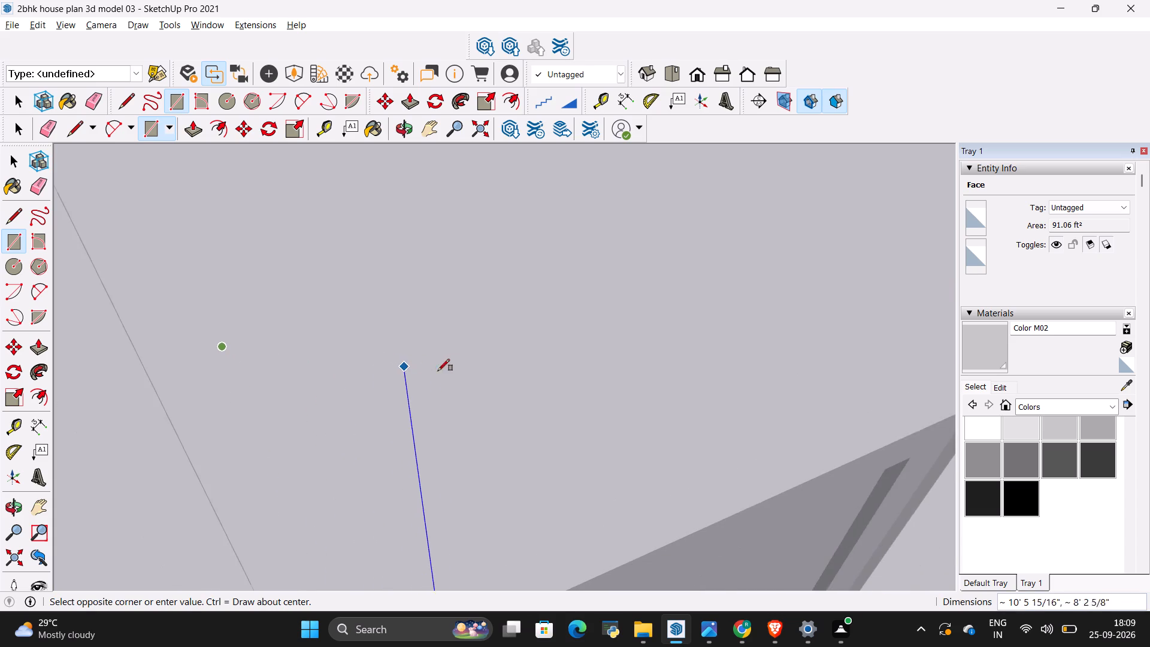
pyautogui.scroll(-11, 438, 371)
pyautogui.scroll(-20, 465, 374)
pyautogui.scroll(-1, 465, 374)
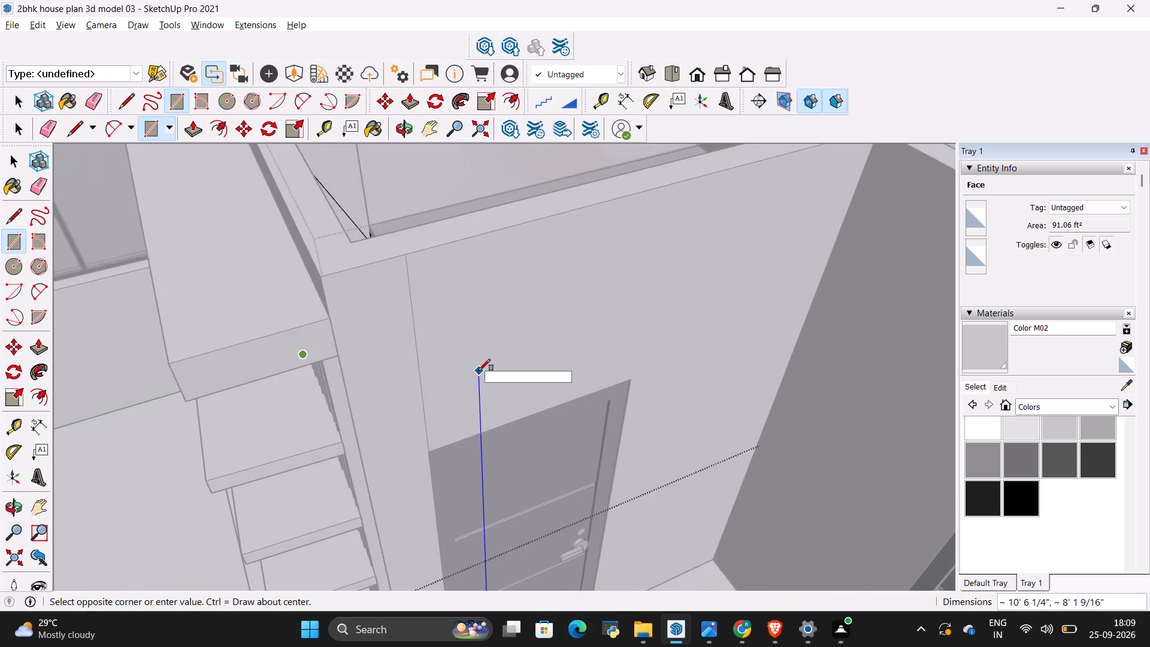
pyautogui.scroll(-11, 479, 371)
pyautogui.moveTo(477, 350); pyautogui.dragTo(656, 482, button='middle')
pyautogui.scroll(14, 634, 343)
pyautogui.scroll(4, 723, 353)
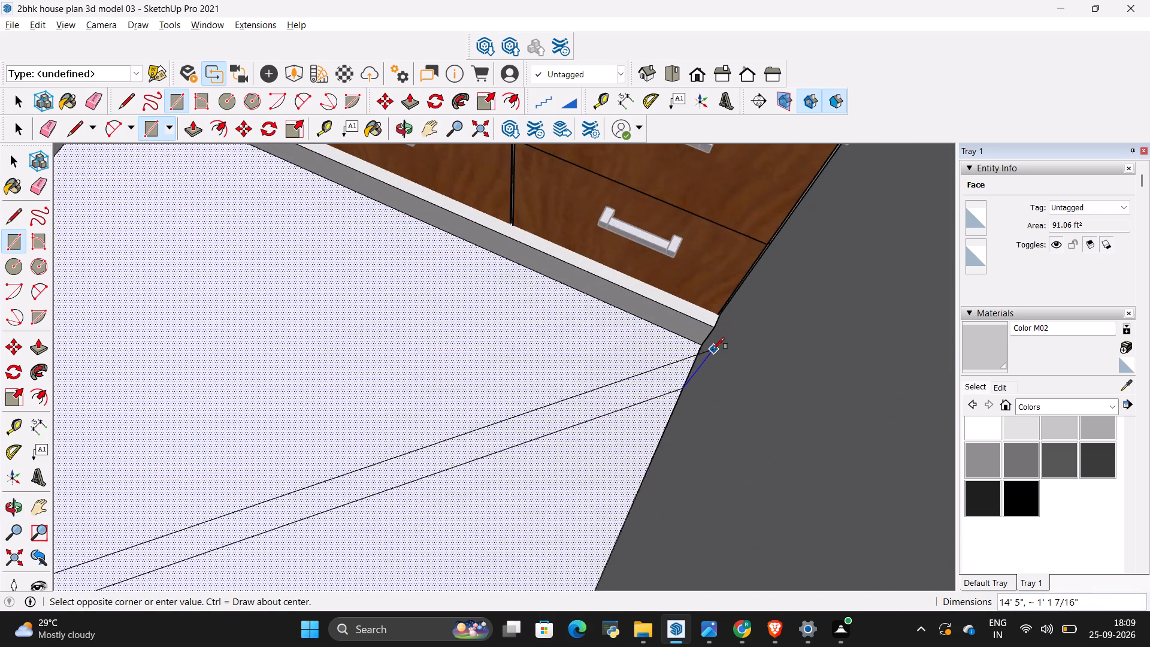
pyautogui.scroll(5, 713, 349)
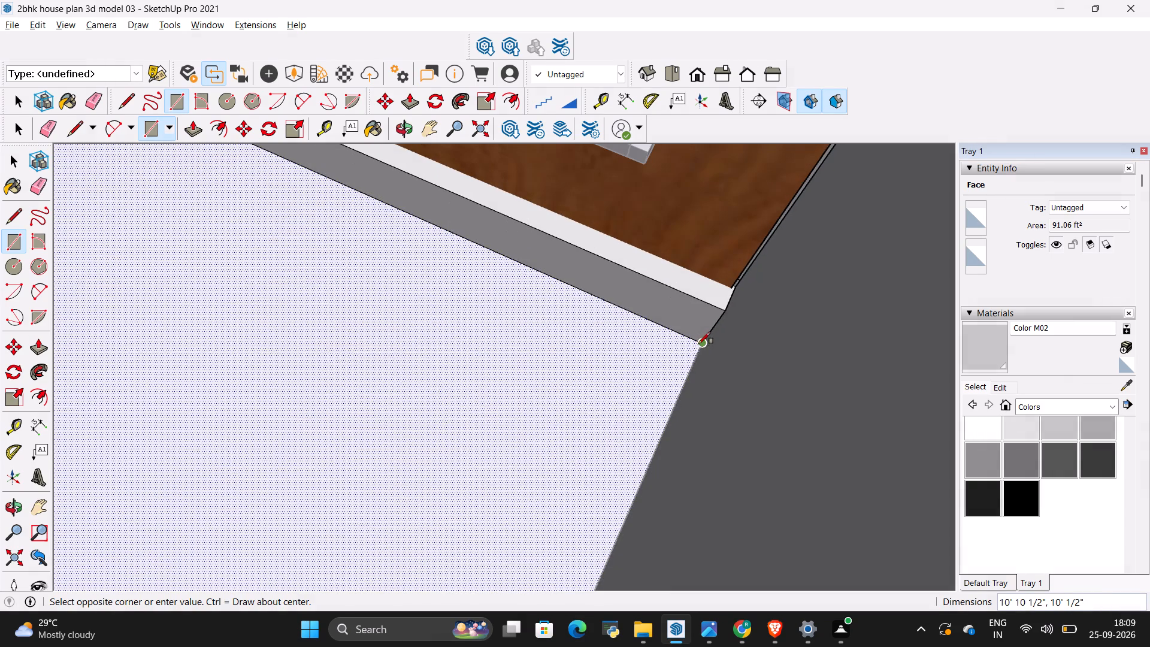
pyautogui.click(698, 344)
pyautogui.scroll(-3, 486, 410)
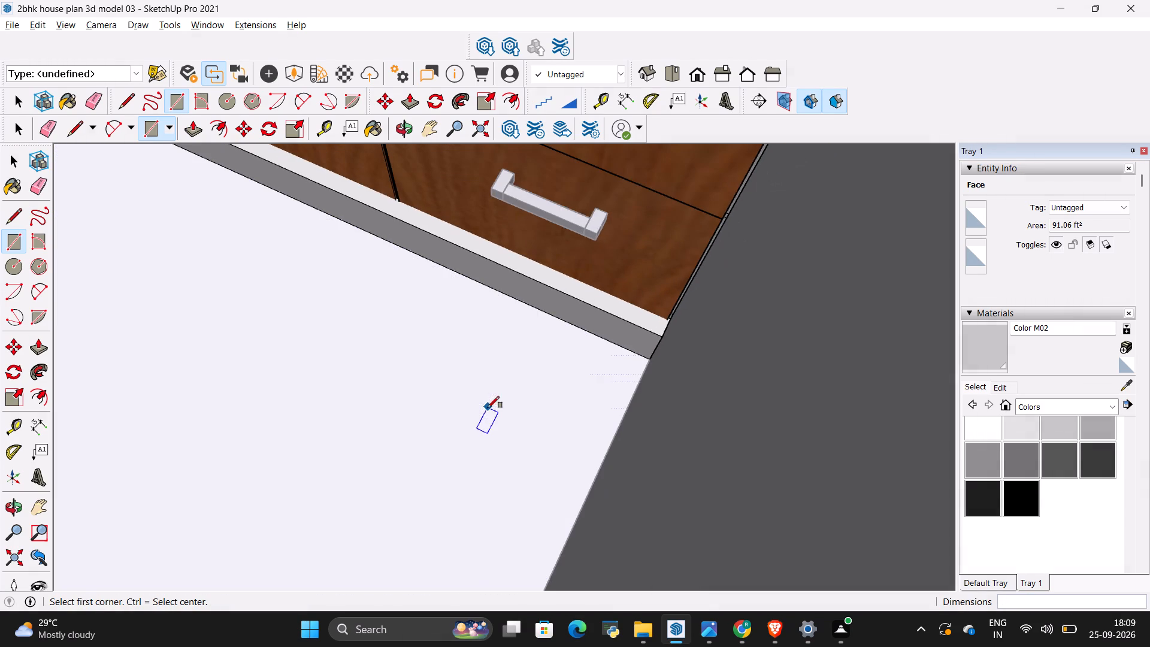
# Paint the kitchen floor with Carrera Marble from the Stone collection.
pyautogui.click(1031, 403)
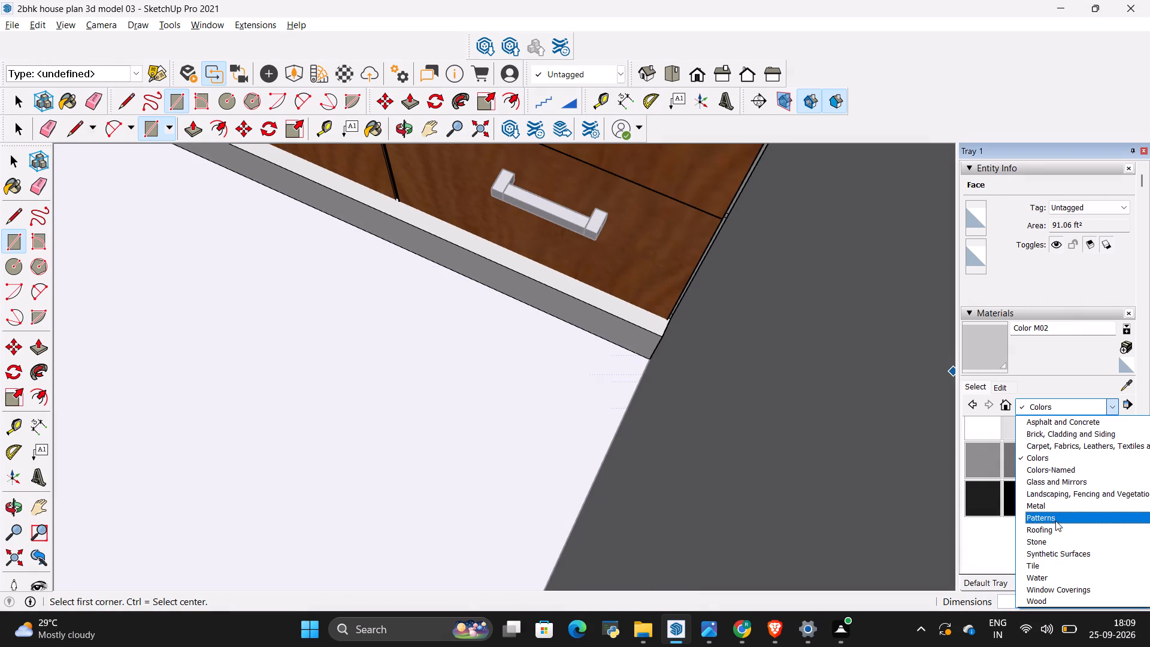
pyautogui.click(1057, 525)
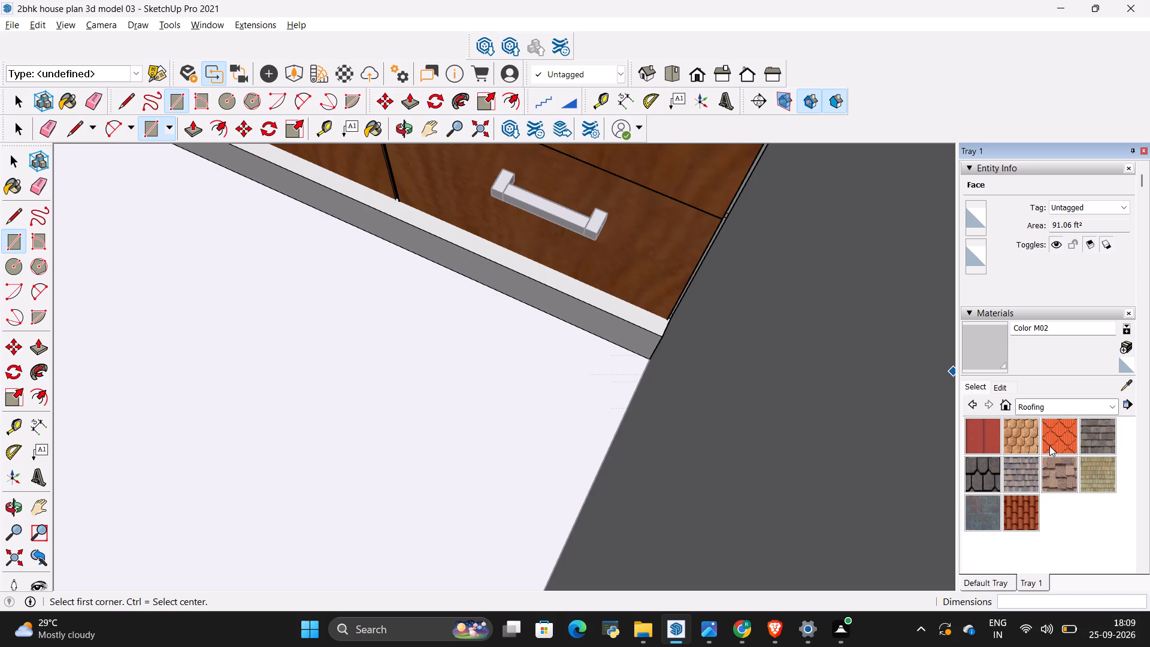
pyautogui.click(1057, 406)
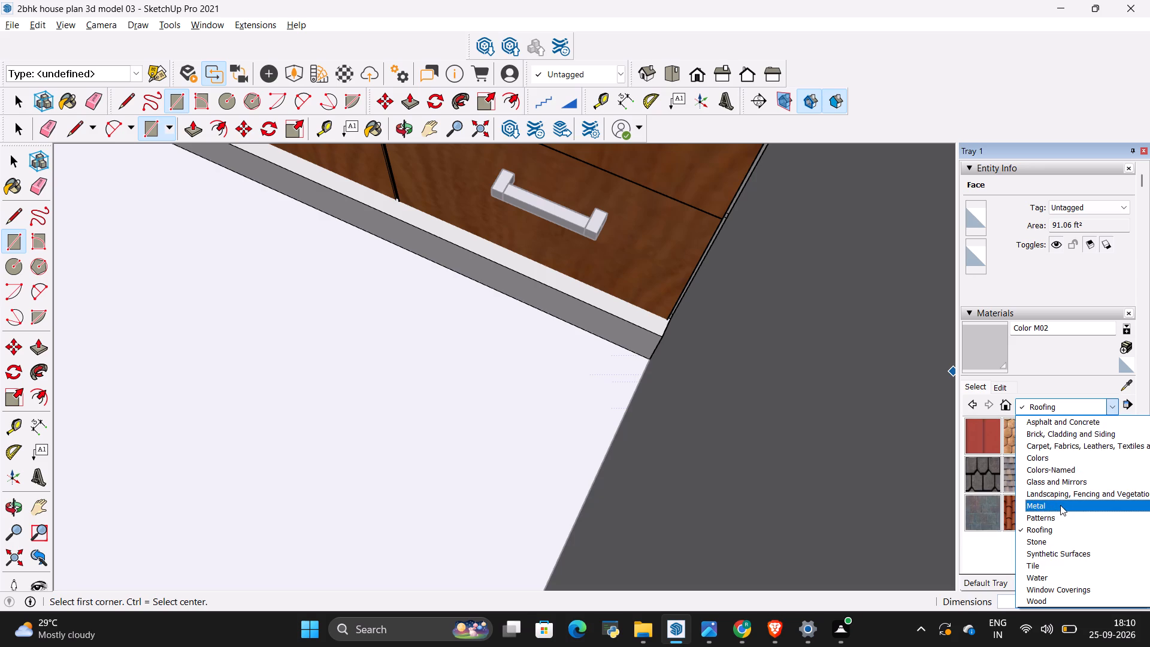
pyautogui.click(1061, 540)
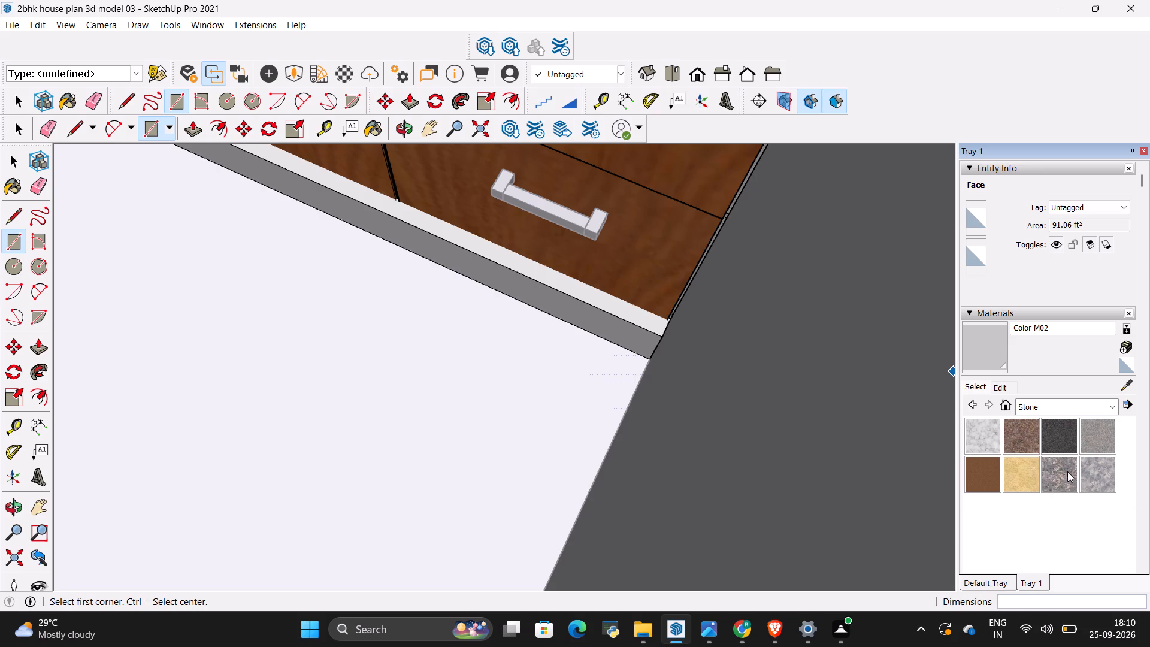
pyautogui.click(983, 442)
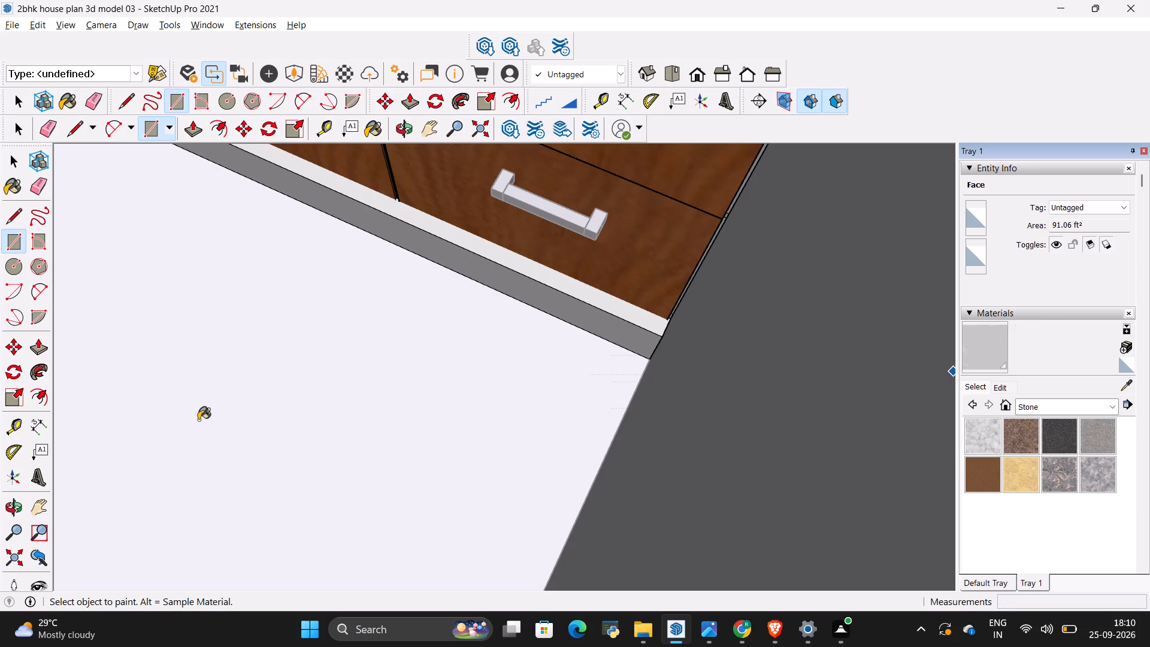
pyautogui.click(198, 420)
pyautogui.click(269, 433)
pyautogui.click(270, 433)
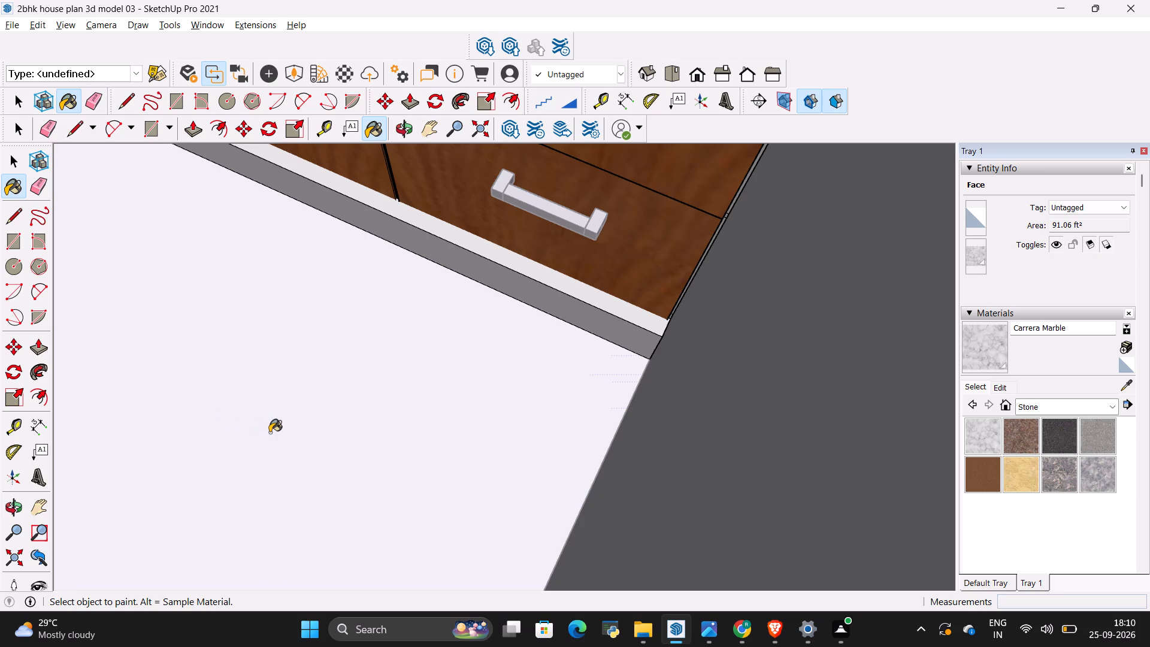
# Examine the marble finish across the kitchen floor from several angles, against the base cabinets and plinth.
pyautogui.scroll(-6, 471, 440)
pyautogui.scroll(9, 551, 426)
pyautogui.scroll(-11, 652, 439)
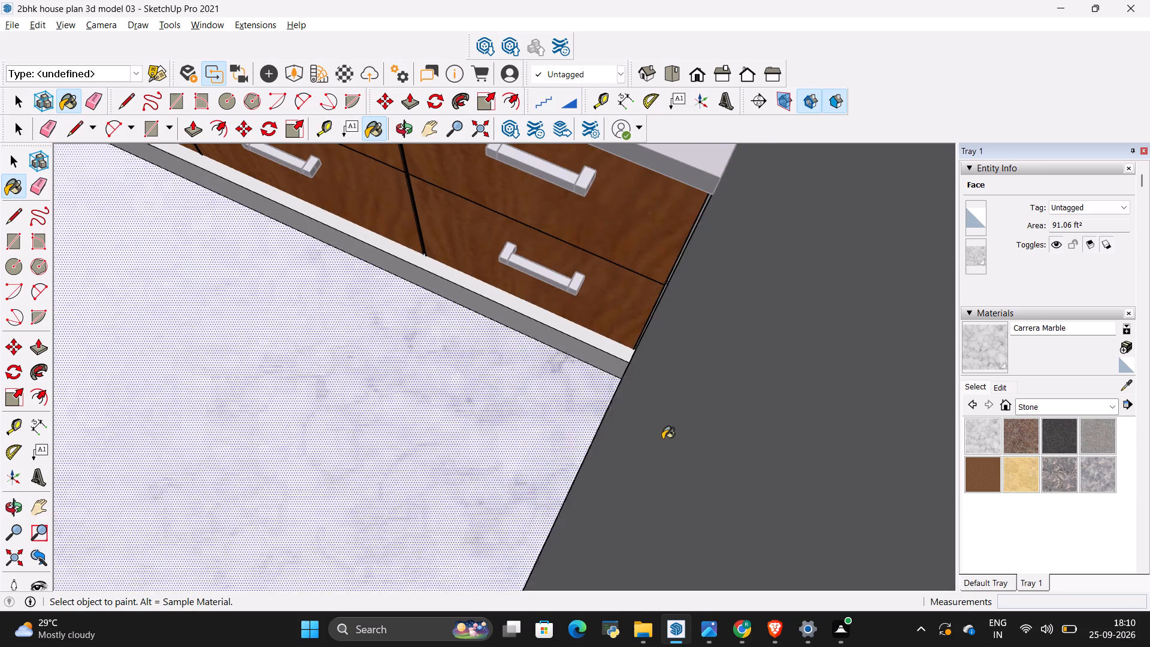
pyautogui.scroll(-2, 662, 439)
pyautogui.scroll(-5, 416, 430)
pyautogui.scroll(4, 415, 438)
pyautogui.scroll(-9, 425, 448)
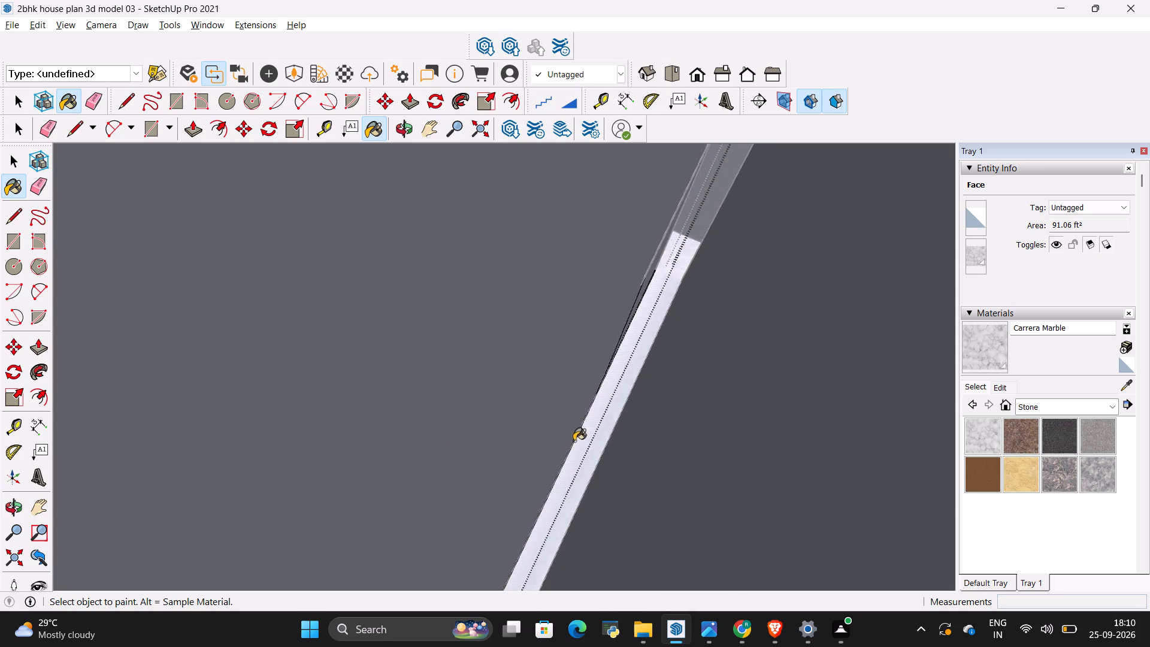
pyautogui.scroll(-16, 574, 441)
pyautogui.moveTo(320, 469); pyautogui.dragTo(512, 449, button='middle')
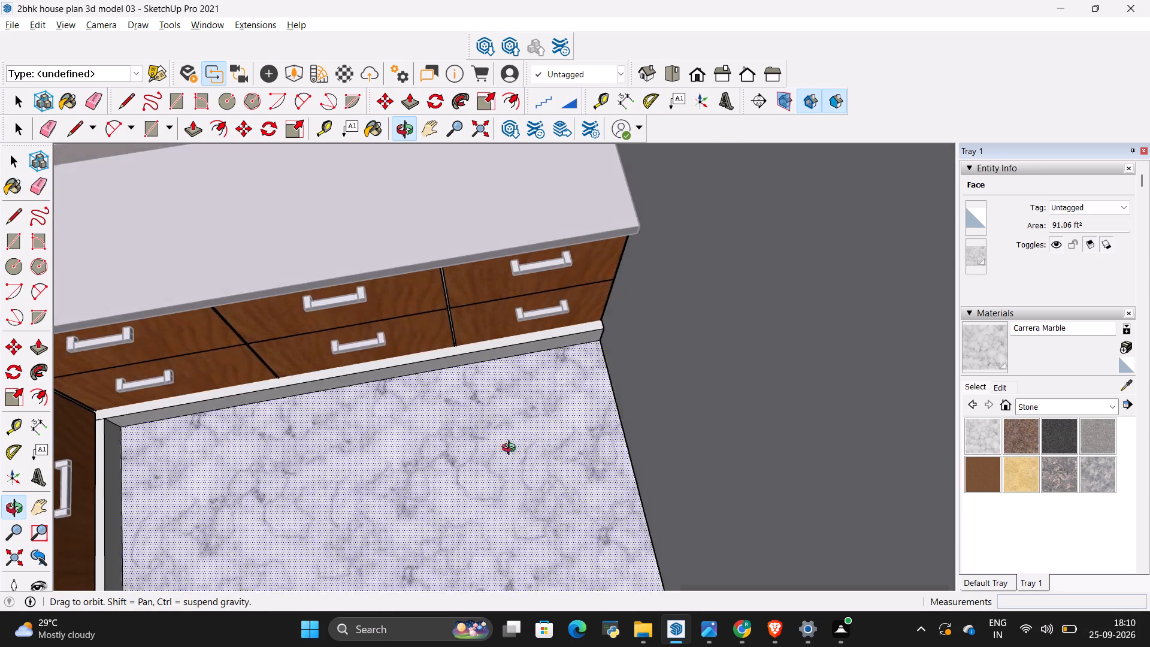
pyautogui.moveTo(512, 449); pyautogui.dragTo(386, 367, button='middle')
pyautogui.moveTo(425, 446); pyautogui.dragTo(447, 580, button='middle')
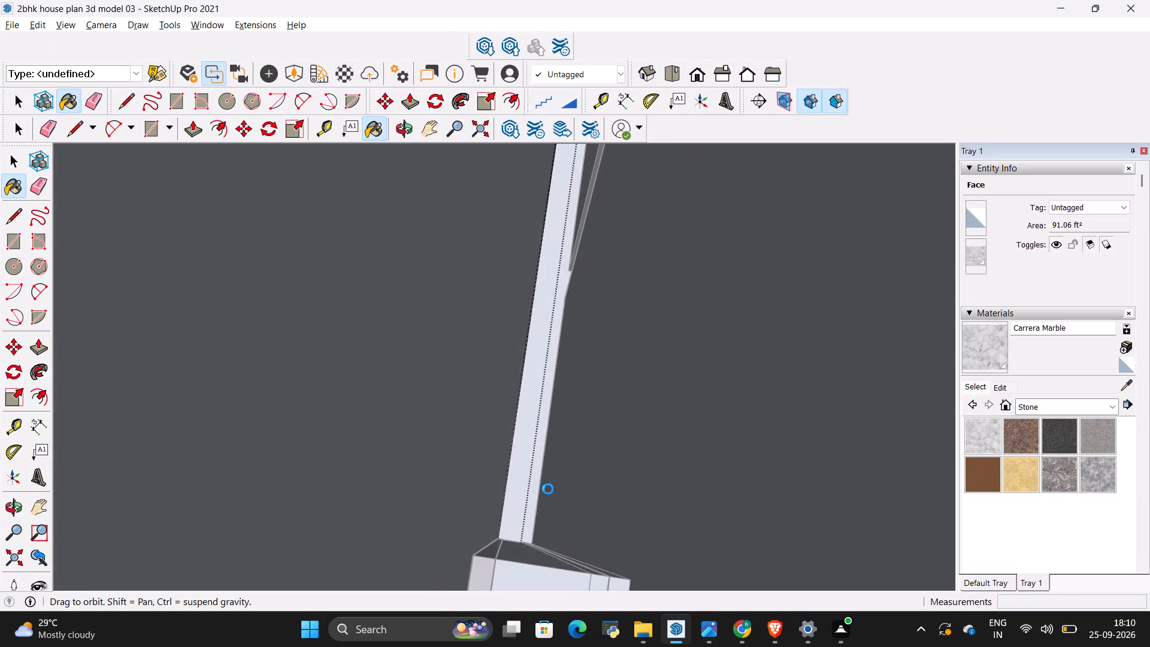
pyautogui.scroll(-18, 644, 448)
pyautogui.scroll(-12, 693, 439)
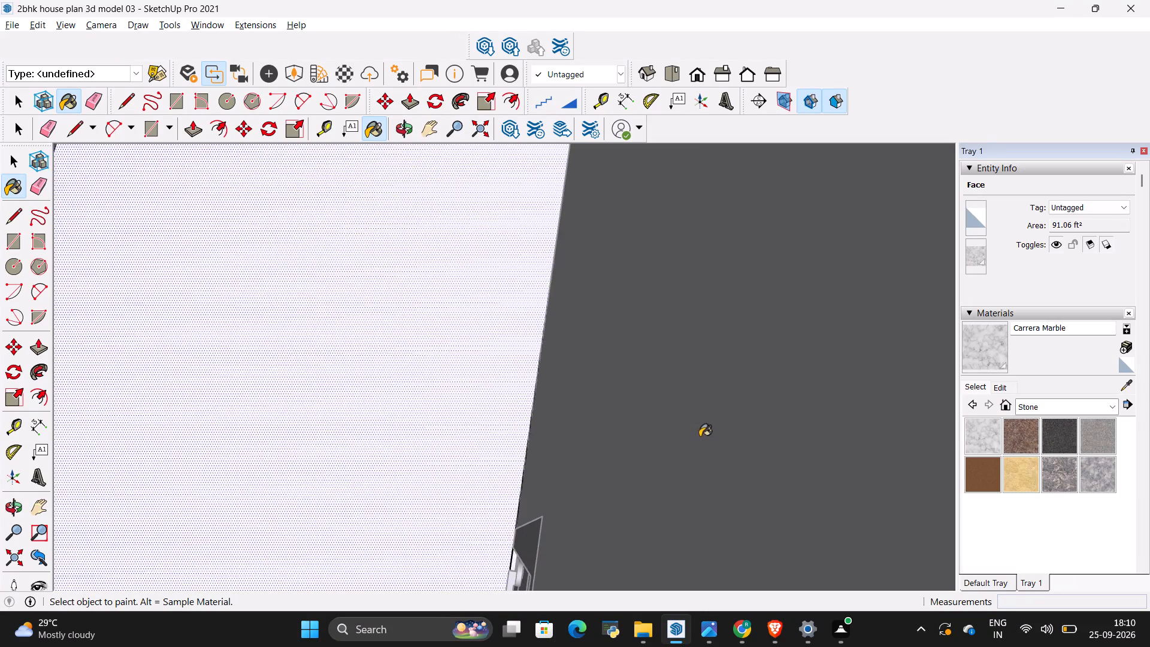
pyautogui.scroll(-7, 700, 436)
pyautogui.scroll(-6, 769, 432)
pyautogui.scroll(-20, 782, 430)
pyautogui.scroll(-5, 782, 430)
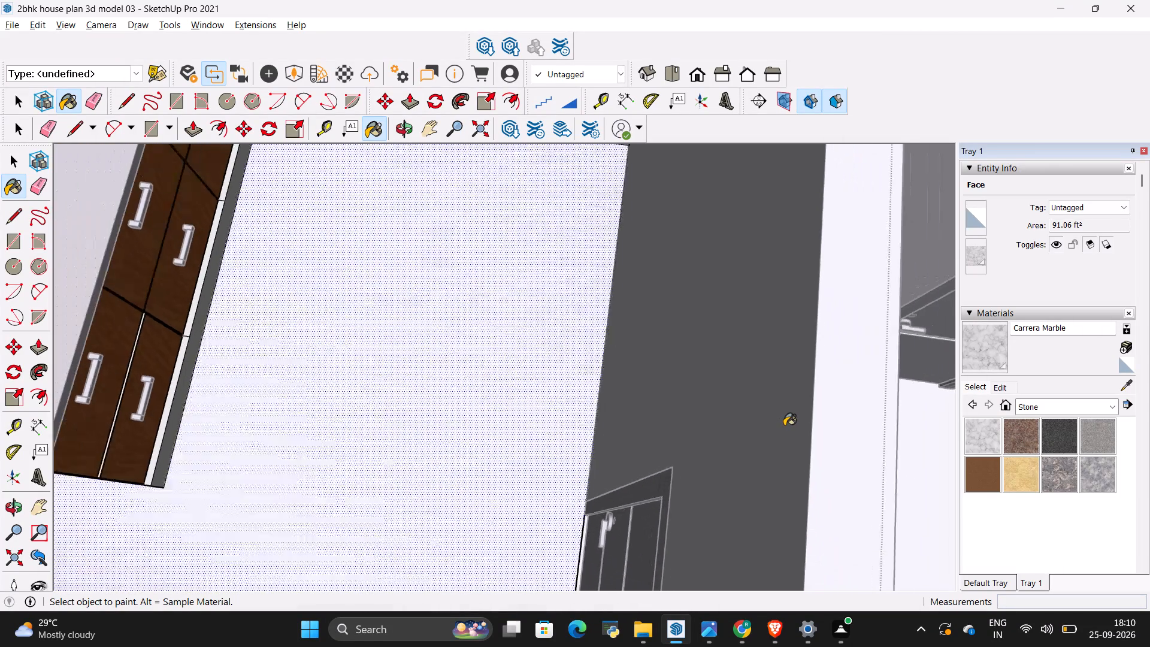
pyautogui.scroll(-7, 784, 425)
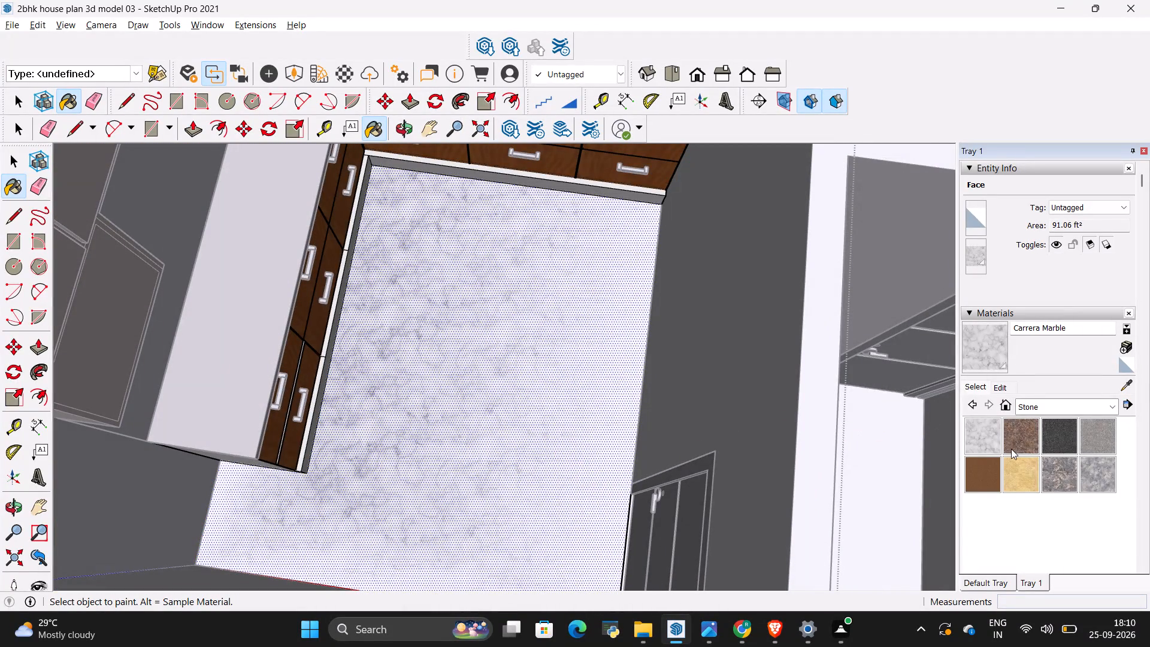
# Paint the kitchen floor with Stone Marble from the Stone collection.
pyautogui.click(1055, 468)
pyautogui.click(447, 426)
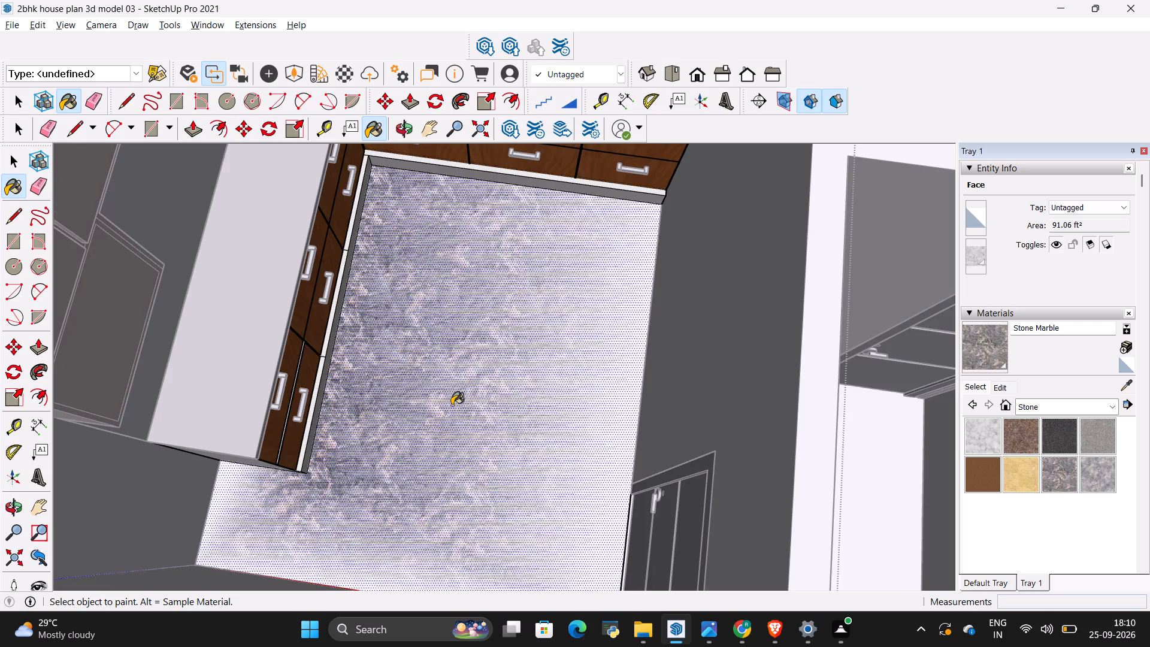
# Examine the Stone Marble texture on the kitchen floor up close and beside the plinth.
pyautogui.scroll(9, 452, 405)
pyautogui.moveTo(582, 462); pyautogui.dragTo(345, 413, button='middle')
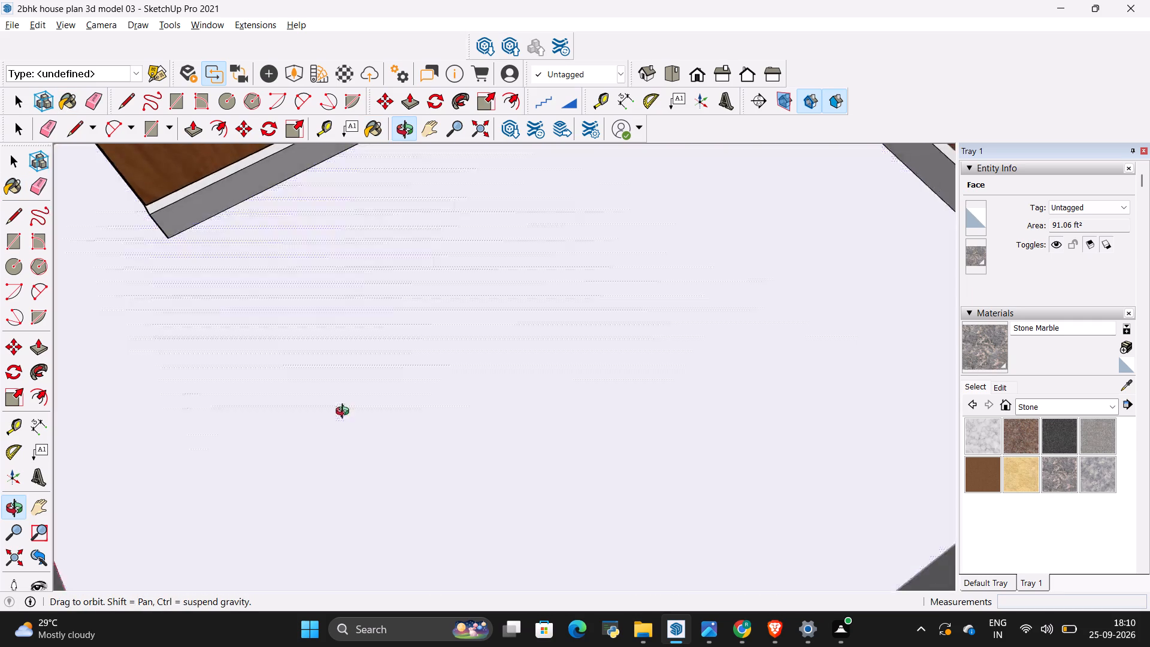
pyautogui.moveTo(345, 413); pyautogui.dragTo(395, 302, button='middle')
pyautogui.scroll(-4, 421, 332)
pyautogui.scroll(2, 445, 336)
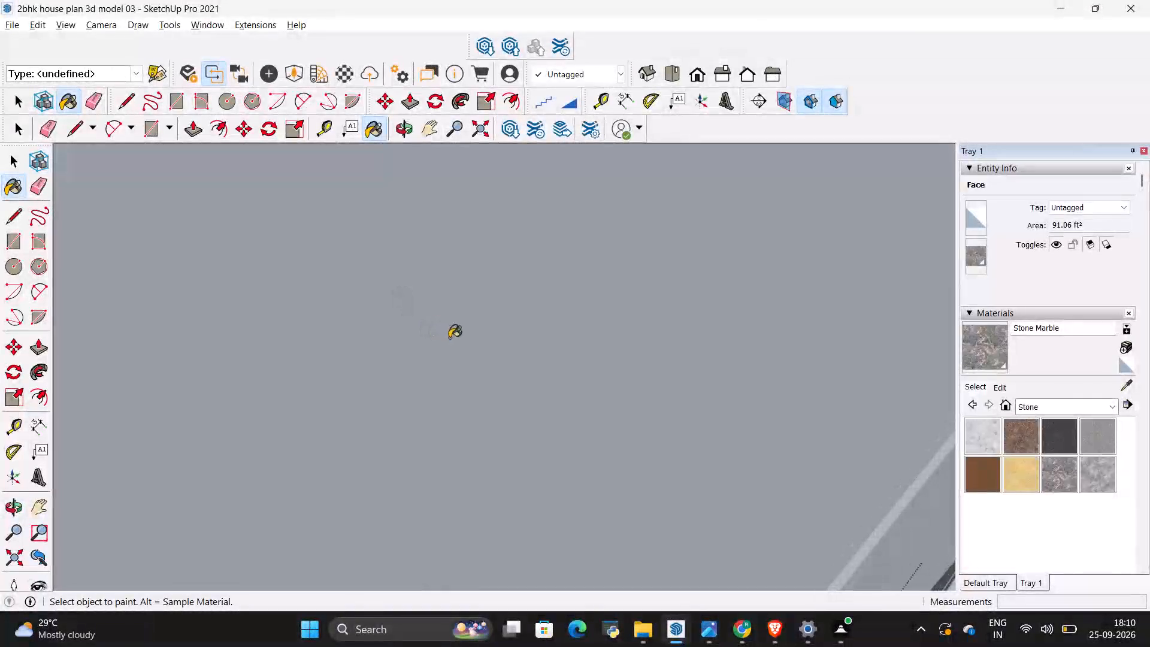
pyautogui.scroll(13, 449, 338)
pyautogui.scroll(9, 512, 412)
pyautogui.scroll(3, 446, 444)
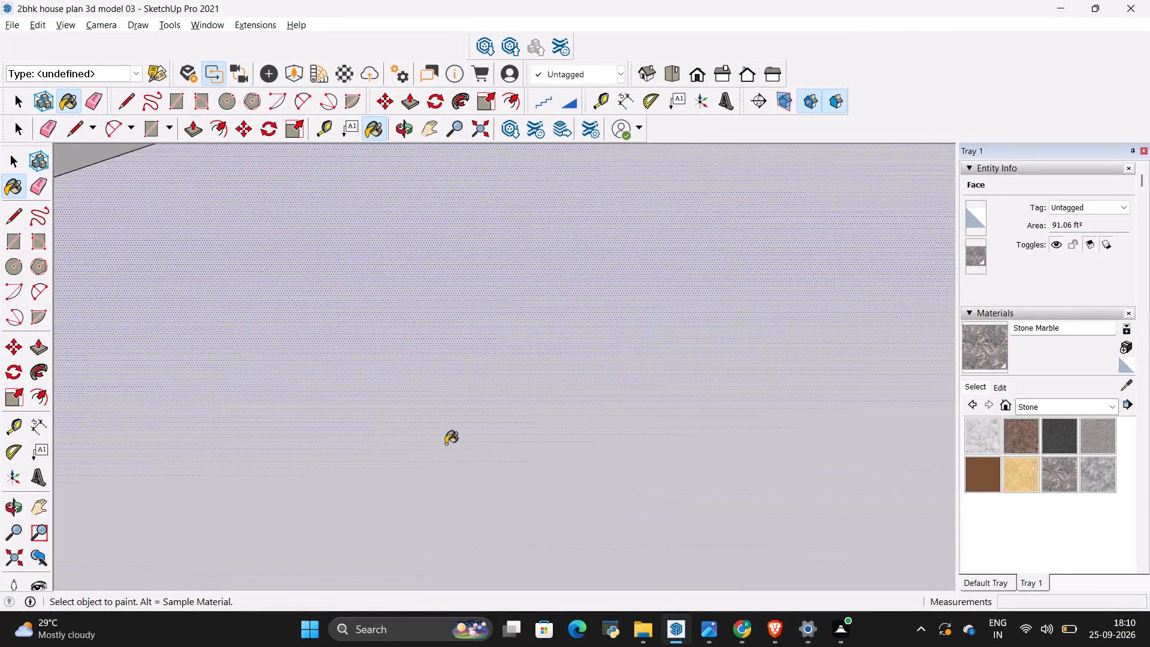
pyautogui.scroll(1, 446, 444)
pyautogui.scroll(-3, 446, 444)
pyautogui.scroll(3, 446, 443)
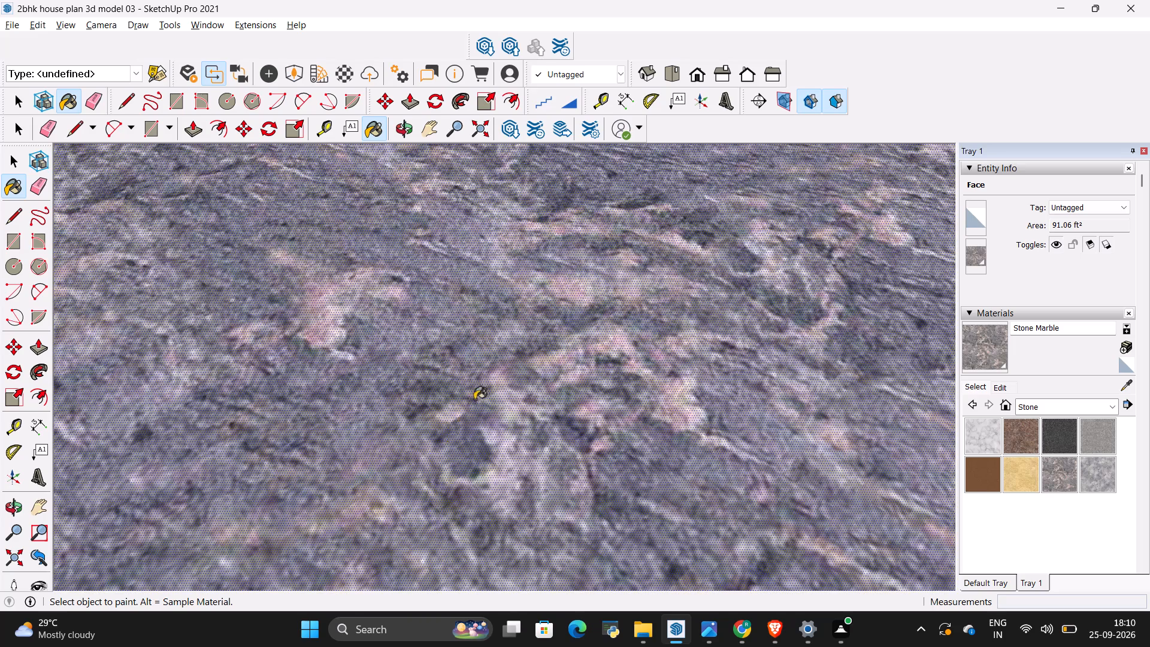
pyautogui.keyDown('shift'); pyautogui.moveTo(470, 407); pyautogui.dragTo(488, 580, button='middle'); pyautogui.keyUp('shift')
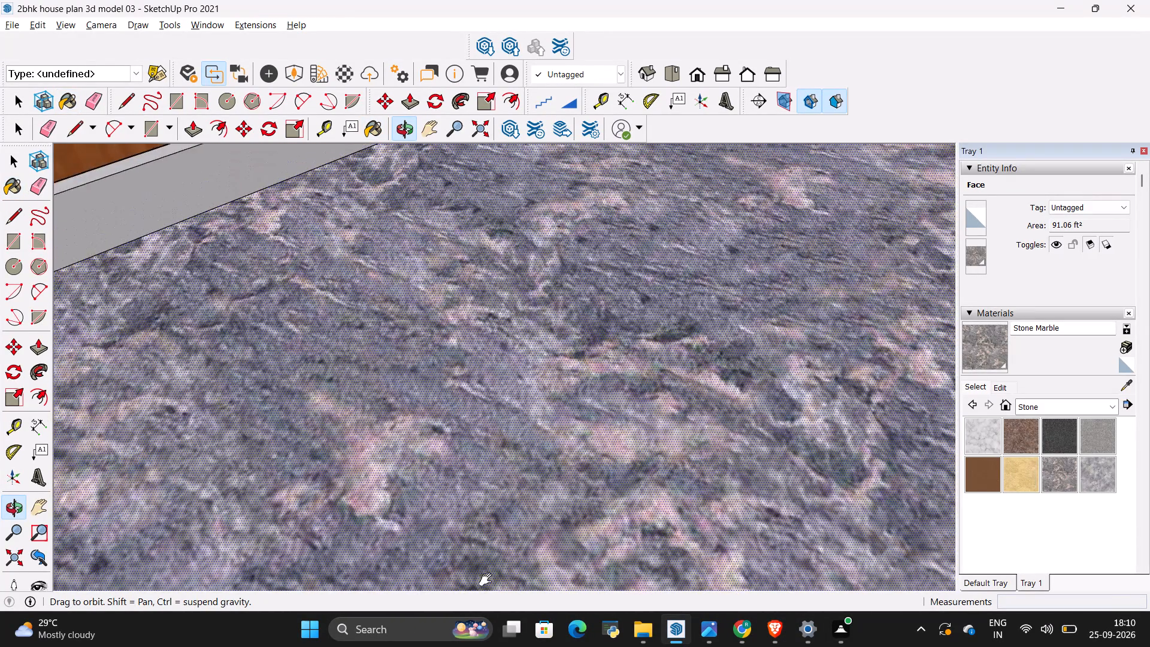
pyautogui.keyDown('shift'); pyautogui.moveTo(488, 580); pyautogui.dragTo(429, 552, button='middle'); pyautogui.keyUp('shift')
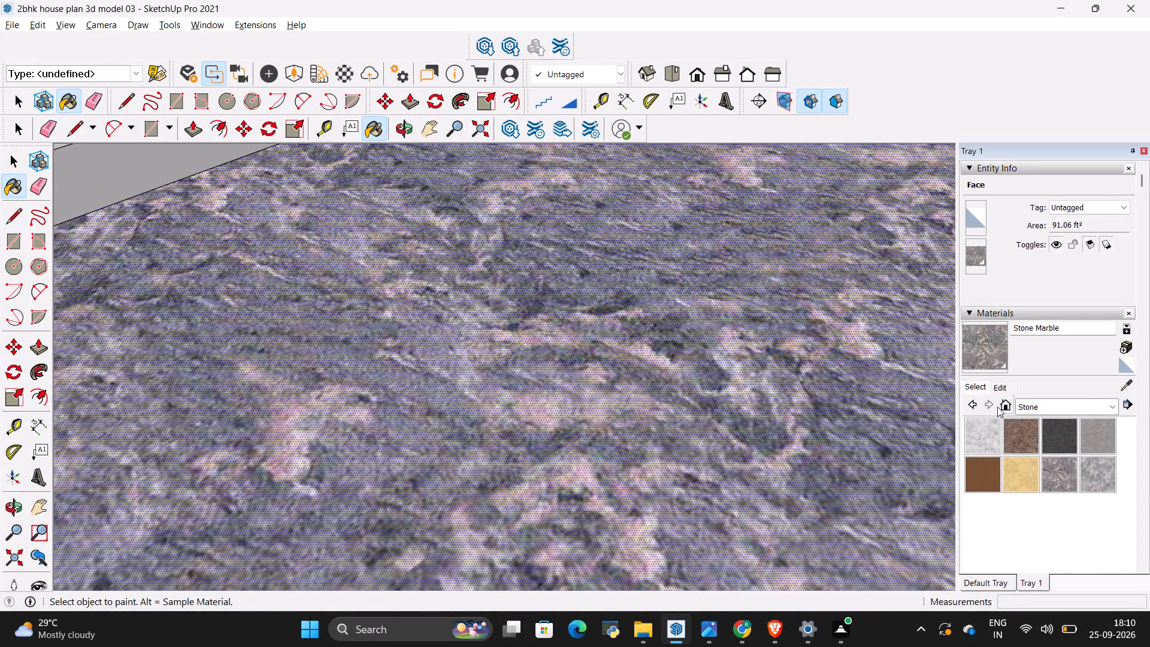
# Open the Stone Marble material for editing and review its colour, texture size and opacity settings.
pyautogui.click(995, 390)
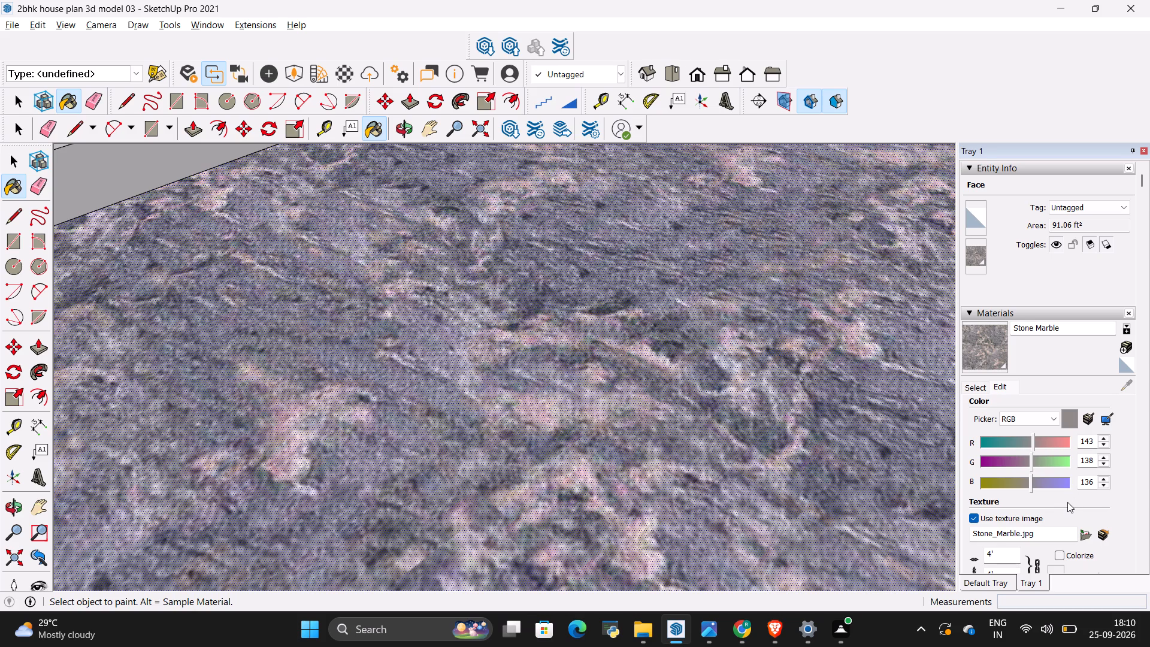
pyautogui.scroll(-1, 1067, 503)
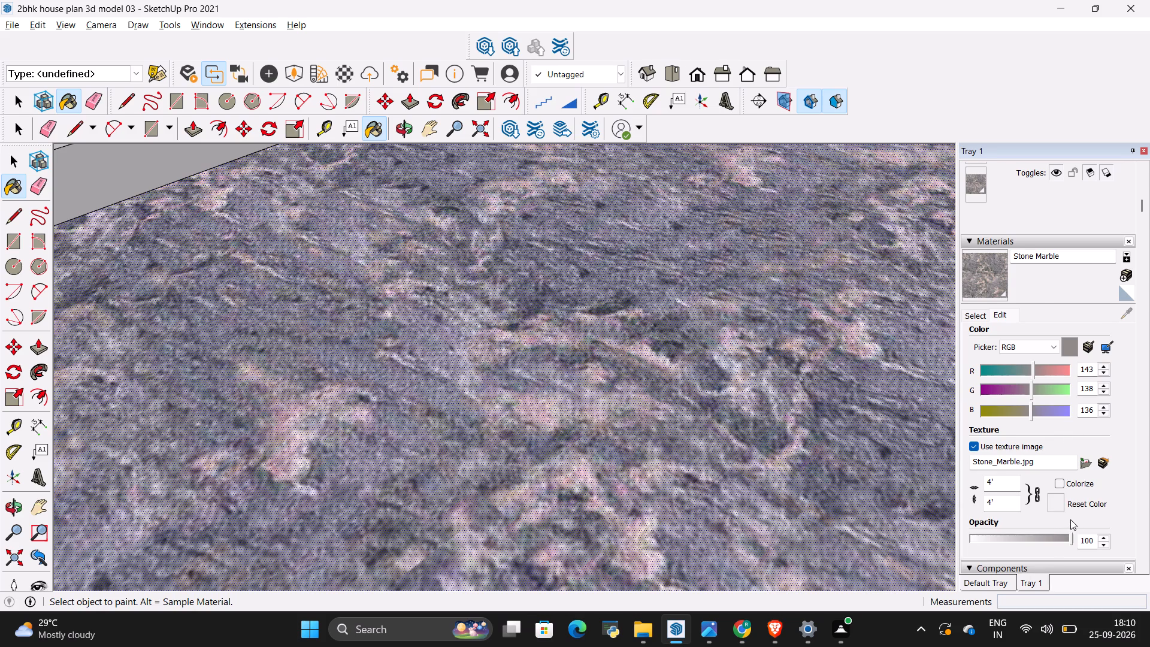
pyautogui.scroll(-1, 1070, 519)
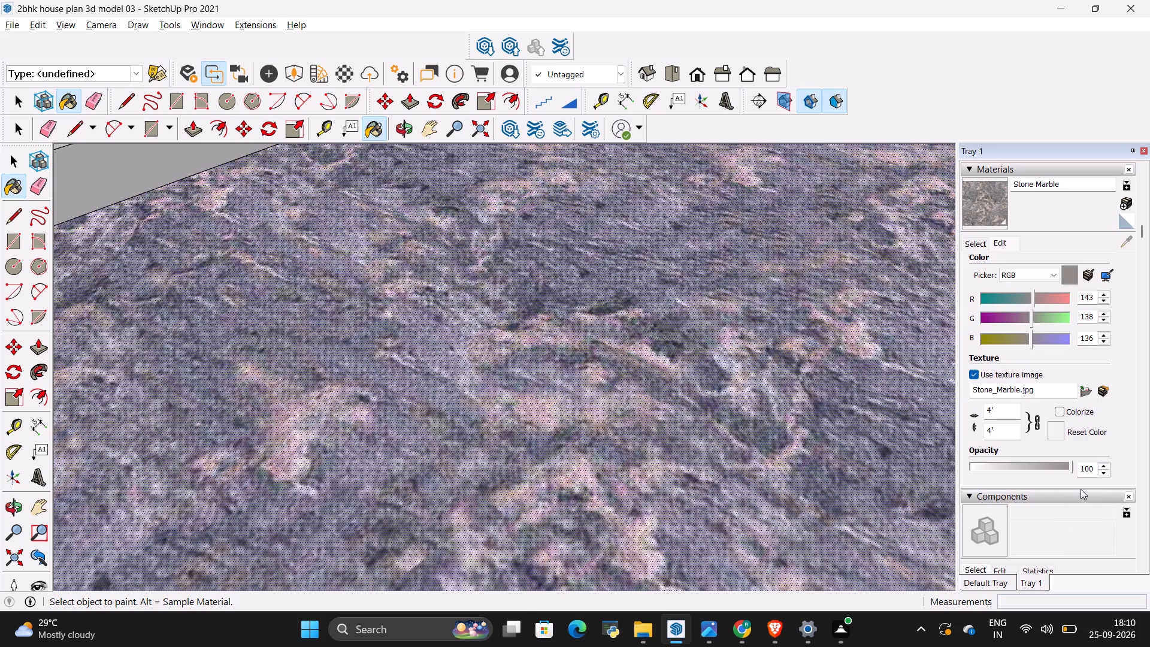
pyautogui.scroll(-4, 1076, 483)
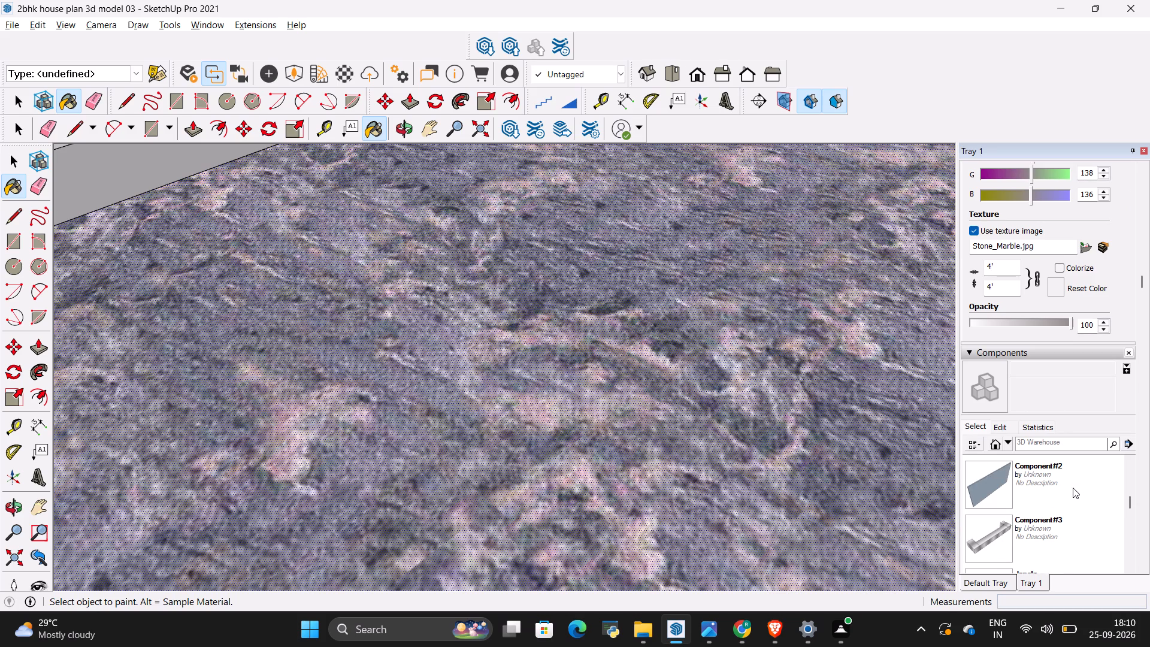
pyautogui.scroll(-1, 1073, 488)
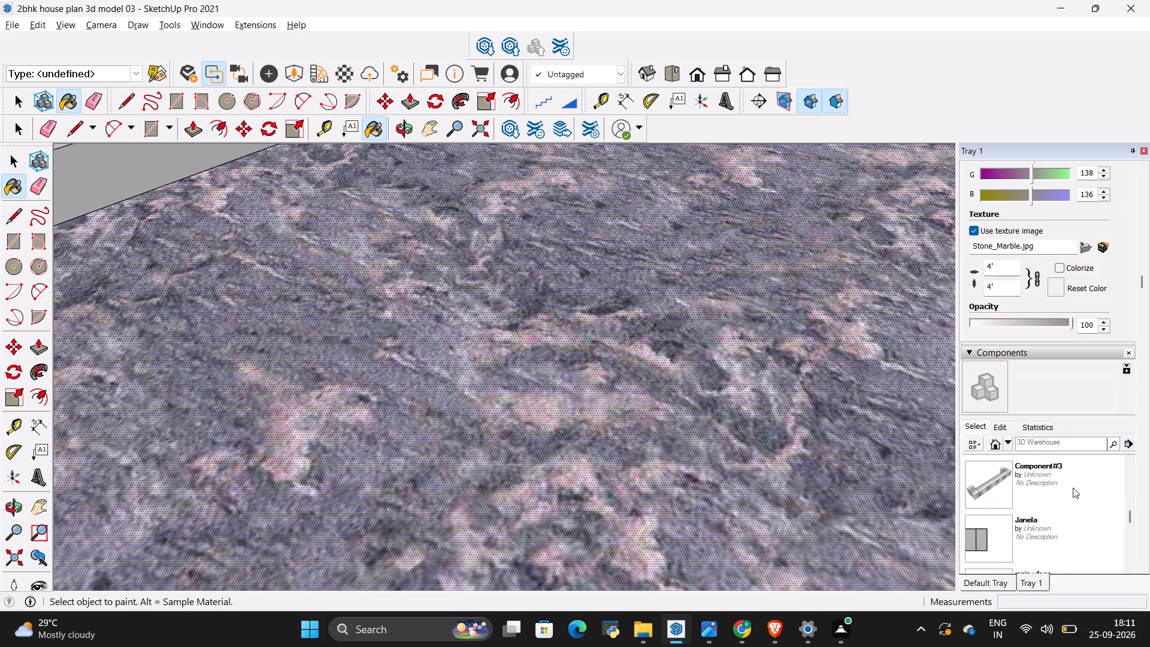
pyautogui.scroll(-4, 1073, 488)
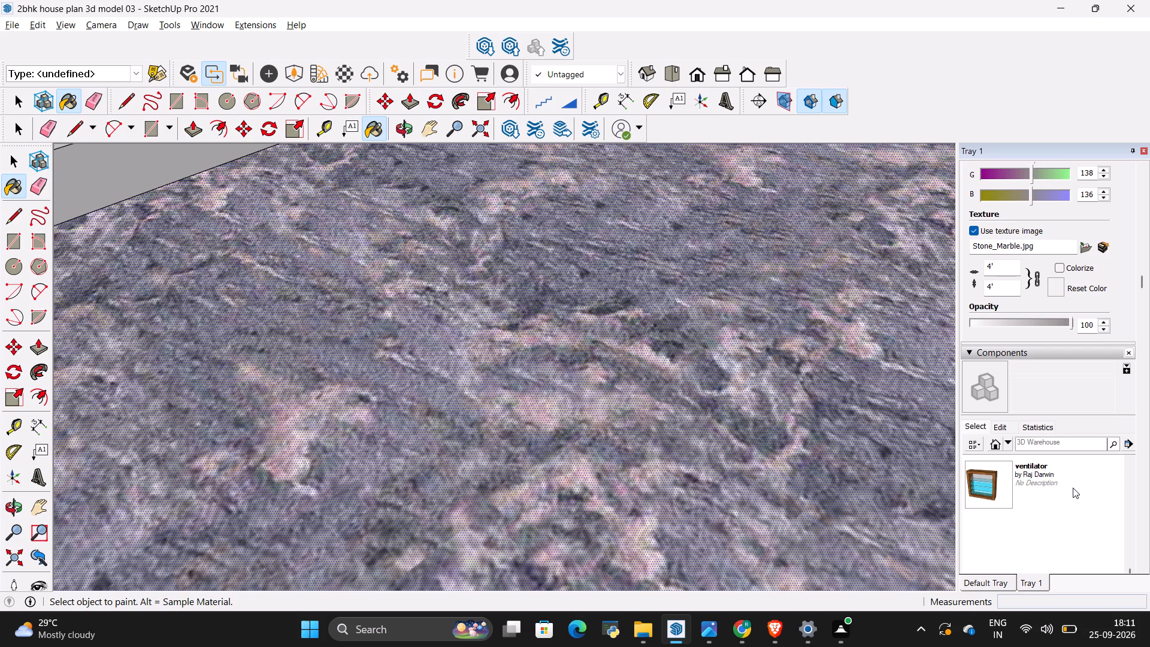
pyautogui.scroll(-2, 1073, 488)
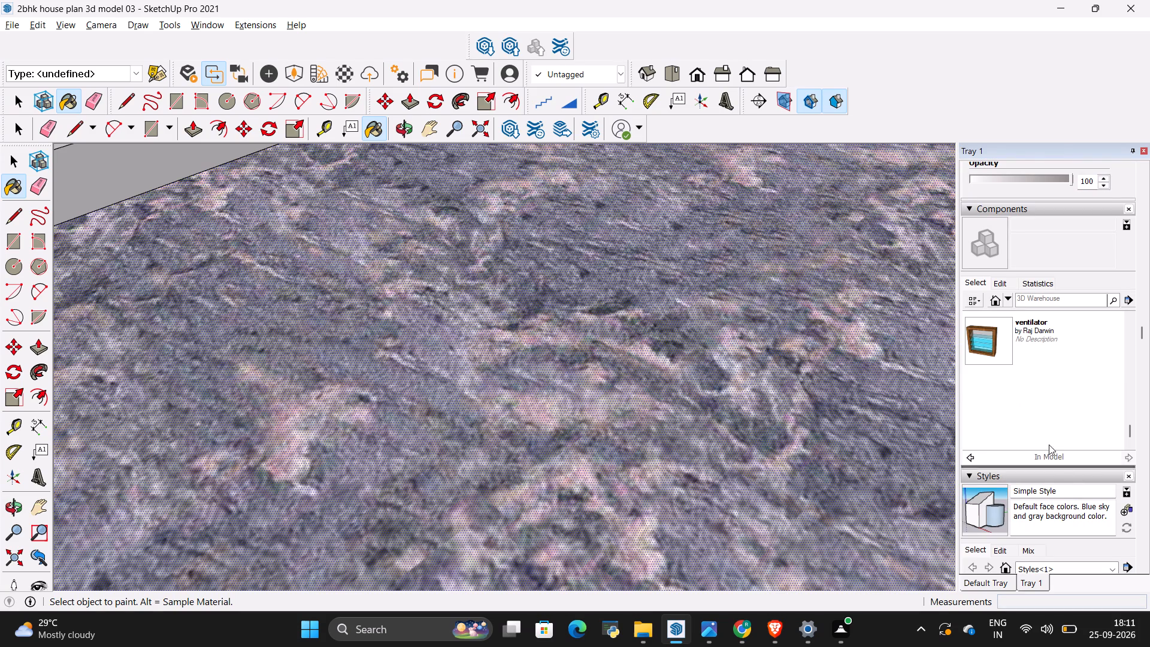
pyautogui.scroll(4, 1043, 413)
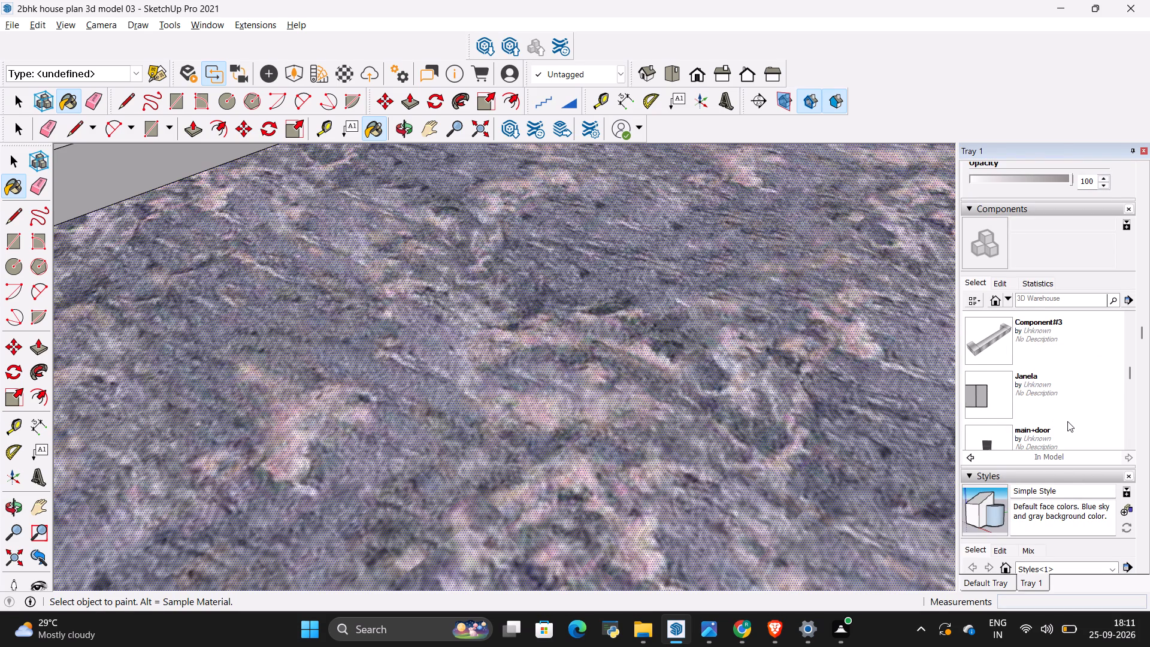
pyautogui.scroll(6, 1067, 421)
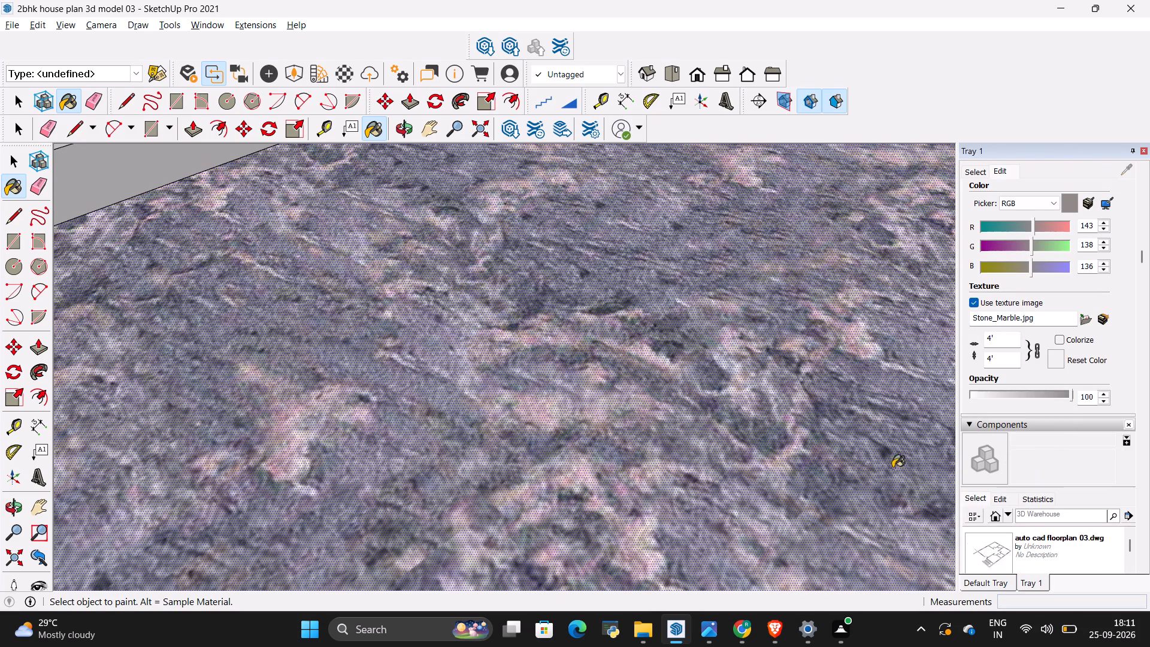
# Stop painting, close the kitchen group's editing context and clear the floor selection.
pyautogui.scroll(-7, 836, 440)
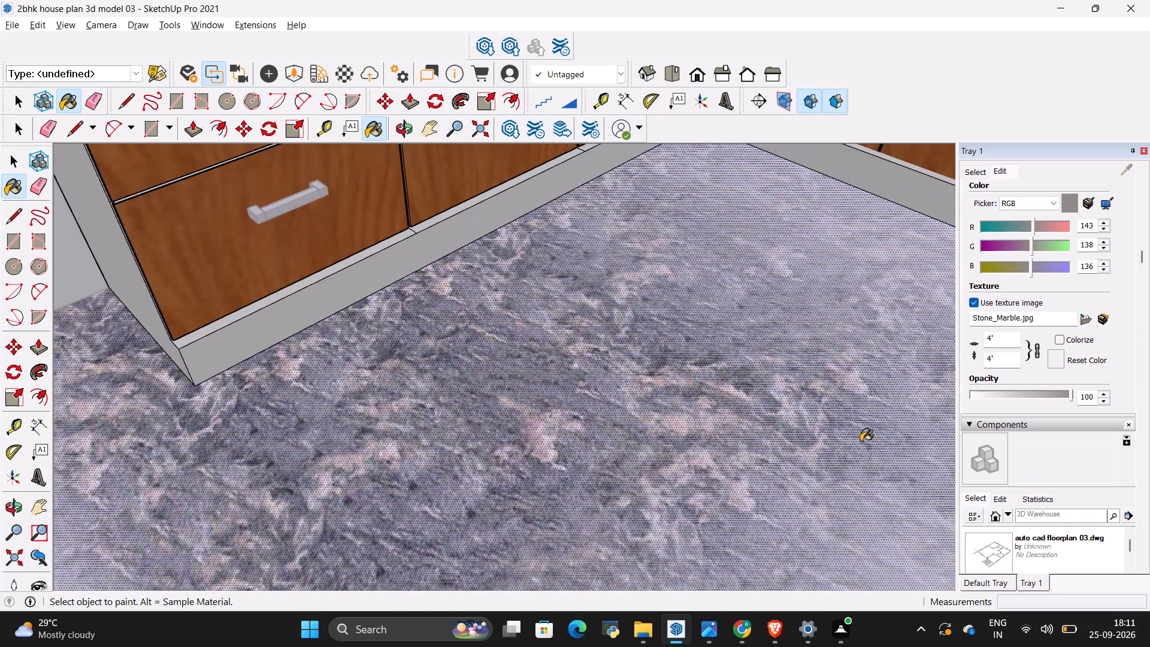
pyautogui.scroll(-10, 863, 442)
pyautogui.scroll(-15, 870, 439)
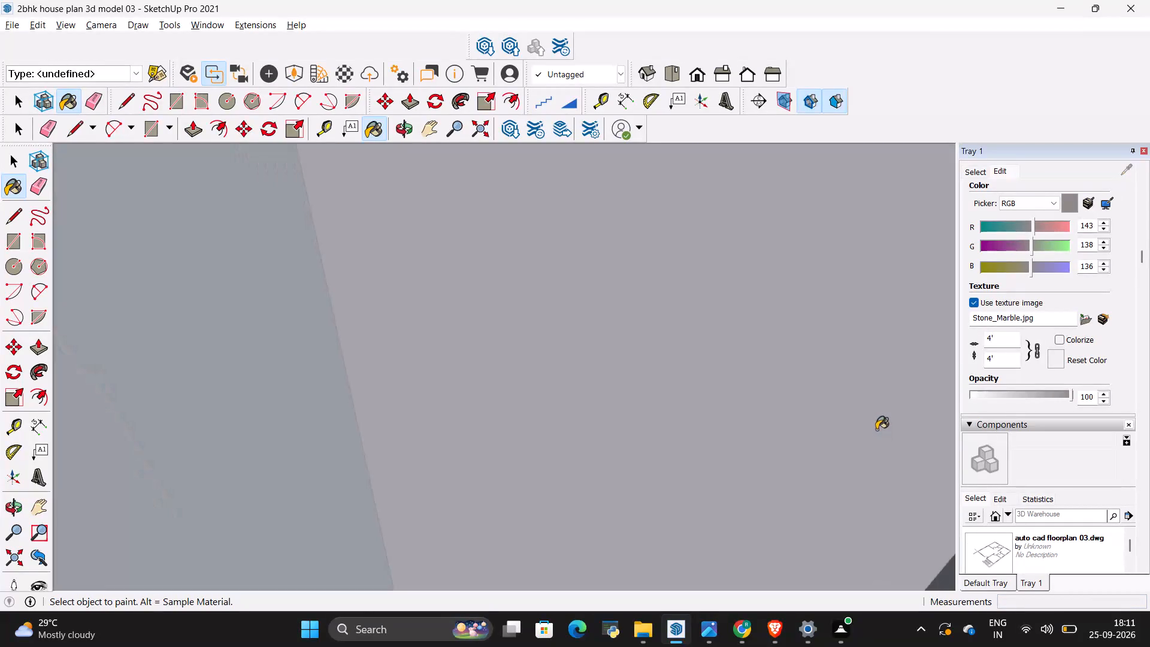
pyautogui.scroll(-20, 876, 430)
pyautogui.scroll(-16, 876, 430)
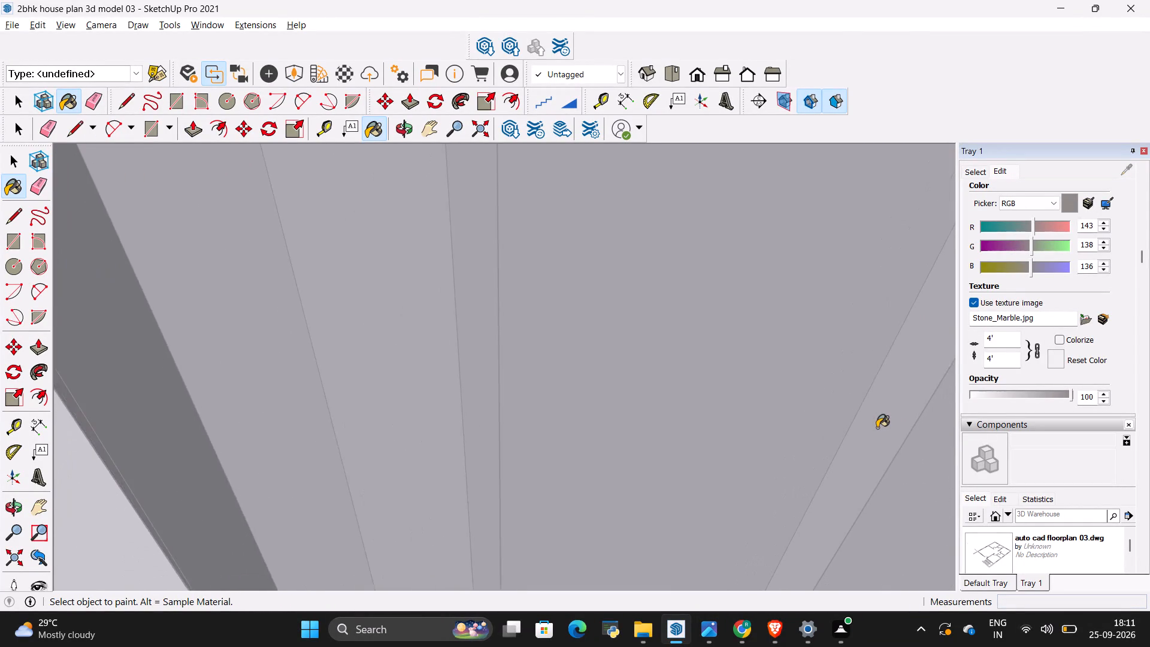
pyautogui.scroll(-20, 877, 428)
pyautogui.scroll(-11, 877, 428)
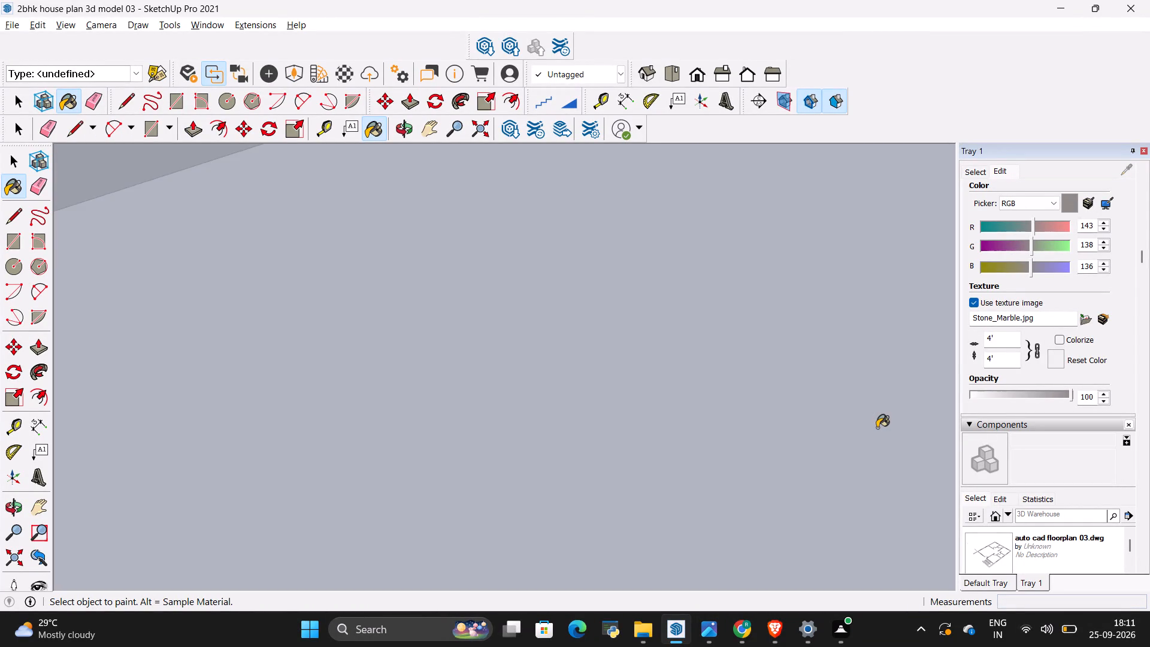
pyautogui.scroll(-17, 877, 428)
pyautogui.scroll(-6, 877, 428)
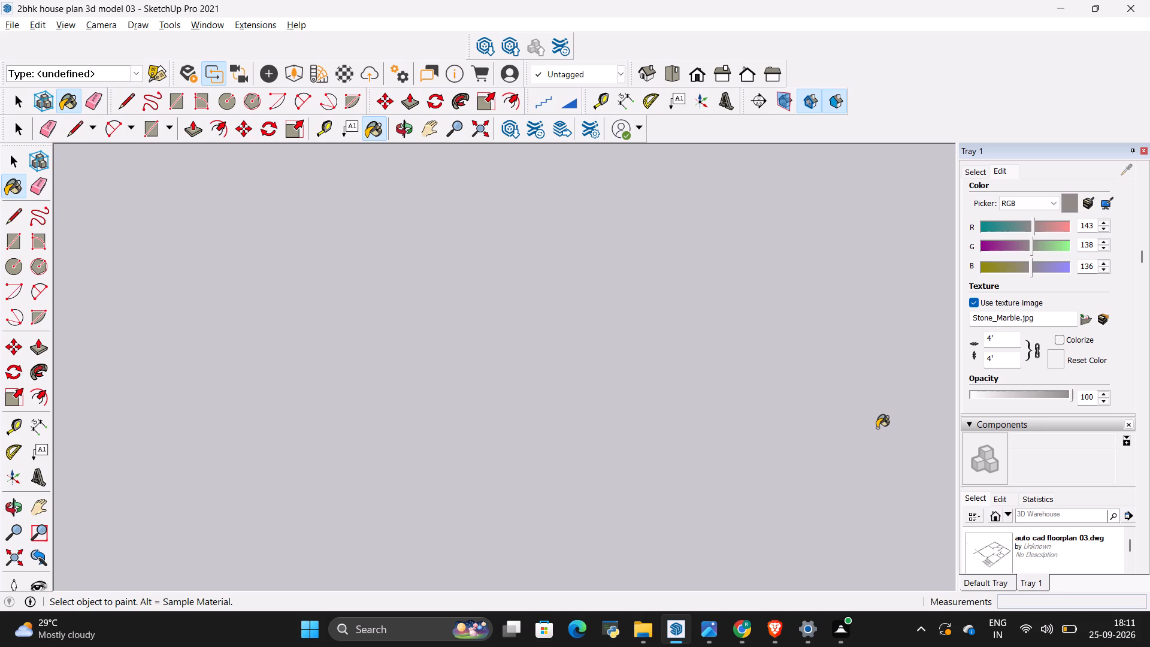
pyautogui.scroll(-11, 877, 428)
pyautogui.scroll(-15, 877, 428)
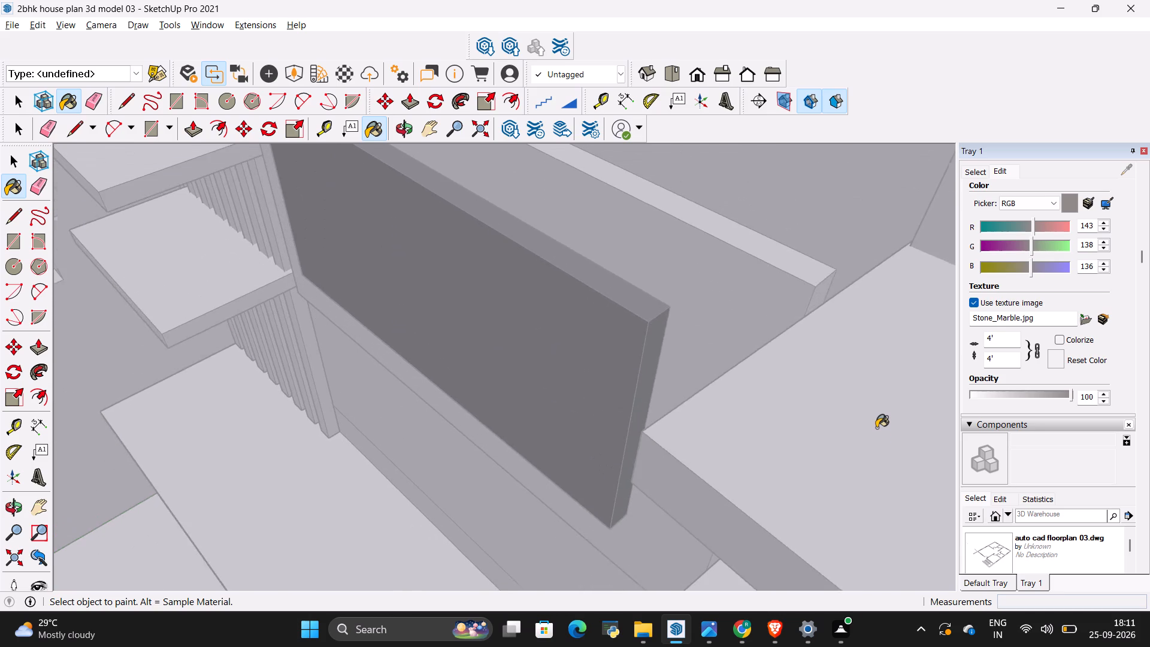
pyautogui.scroll(-7, 876, 428)
pyautogui.scroll(-20, 873, 428)
pyautogui.scroll(-3, 873, 428)
pyautogui.keyDown('shift'); pyautogui.scroll(-4, 874, 420); pyautogui.keyUp('shift')
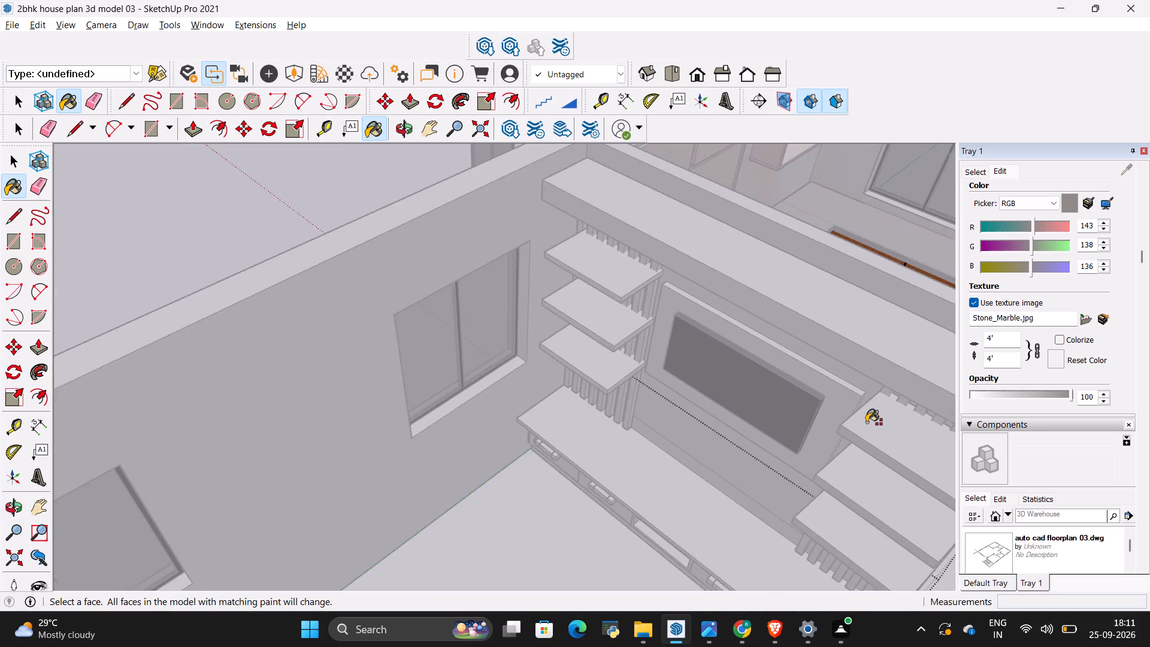
pyautogui.keyDown('shift'); pyautogui.scroll(-7, 868, 423); pyautogui.keyUp('shift')
pyautogui.scroll(-6, 868, 421)
pyautogui.scroll(-6, 719, 428)
pyautogui.scroll(6, 860, 384)
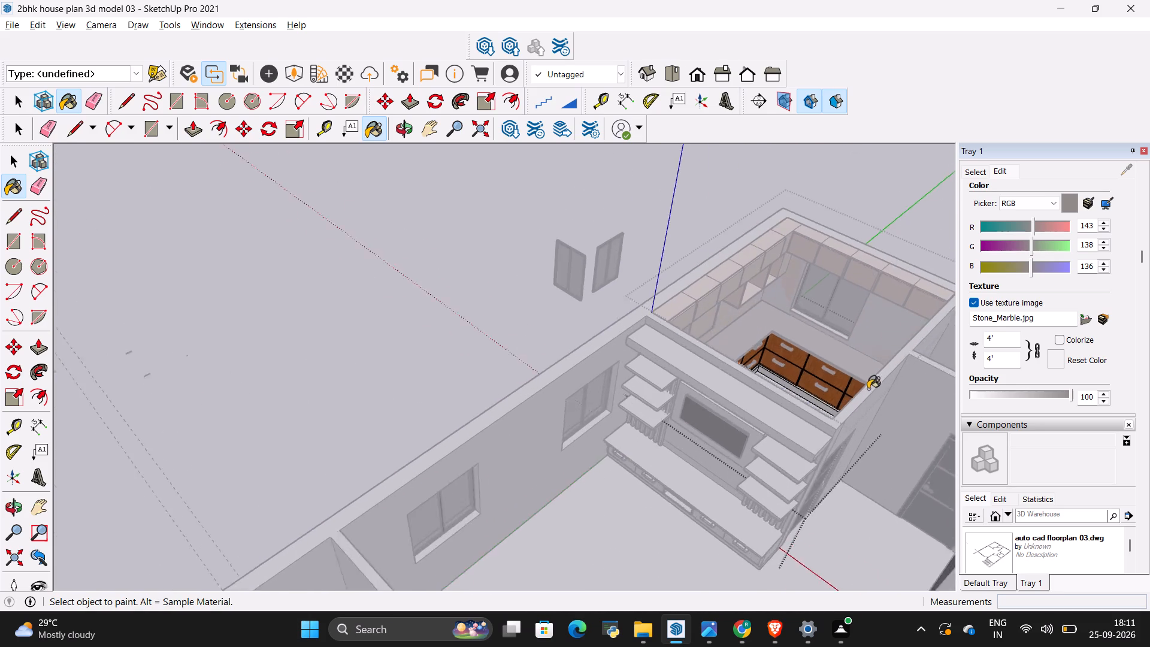
pyautogui.scroll(4, 868, 389)
pyautogui.moveTo(762, 432); pyautogui.dragTo(632, 497, button='middle')
pyautogui.keyDown('alt'); pyautogui.click(315, 289); pyautogui.keyUp('alt')
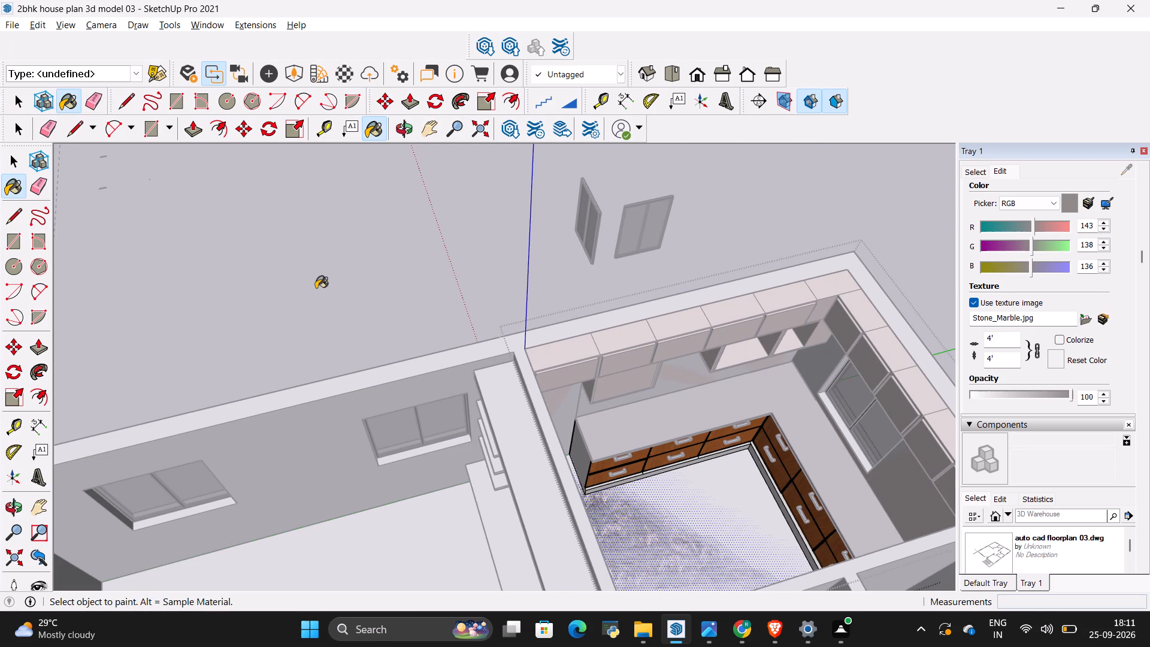
pyautogui.press('space')
pyautogui.click(316, 288)
# Examine the Stone Marble floor across the whole kitchen, together with the countertop, drawer fronts and plinth.
pyautogui.scroll(-4, 599, 426)
pyautogui.moveTo(582, 489); pyautogui.dragTo(599, 504, button='middle')
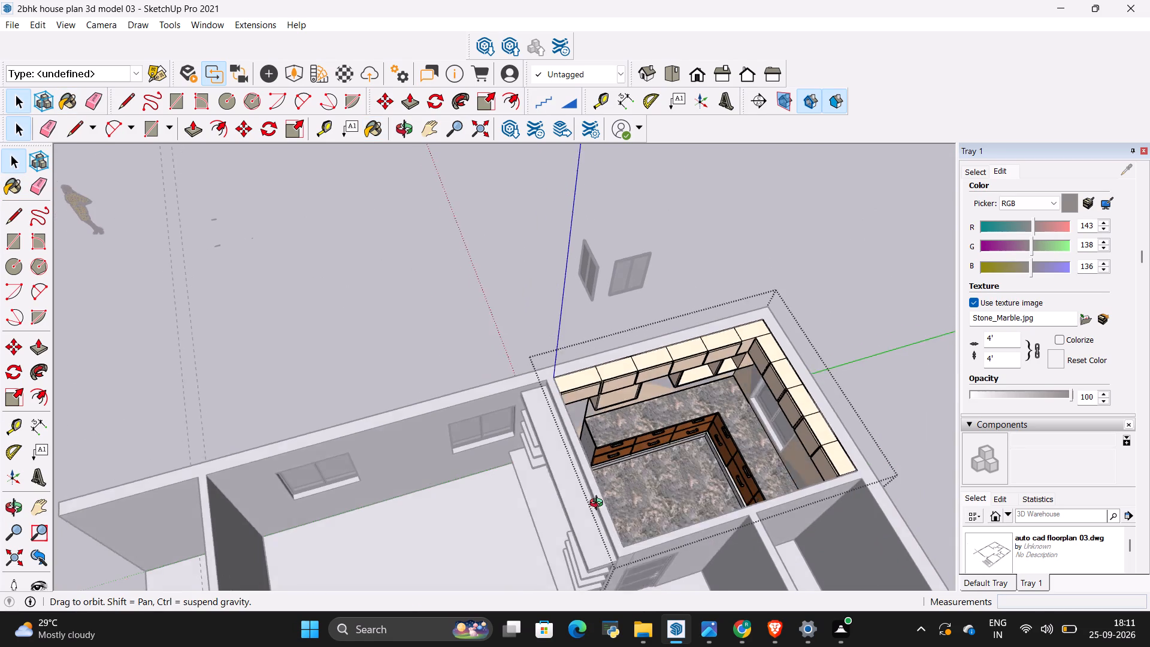
pyautogui.moveTo(599, 504); pyautogui.dragTo(627, 501, button='middle')
pyautogui.scroll(3, 680, 451)
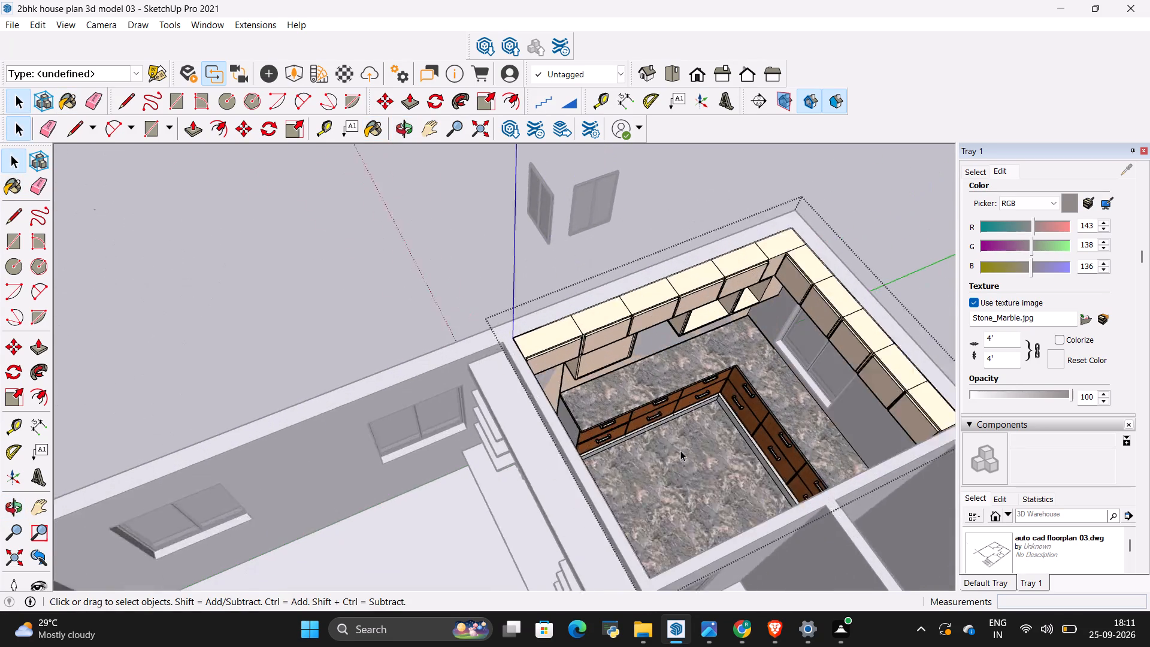
pyautogui.scroll(6, 680, 451)
pyautogui.moveTo(683, 531); pyautogui.dragTo(599, 515, button='middle')
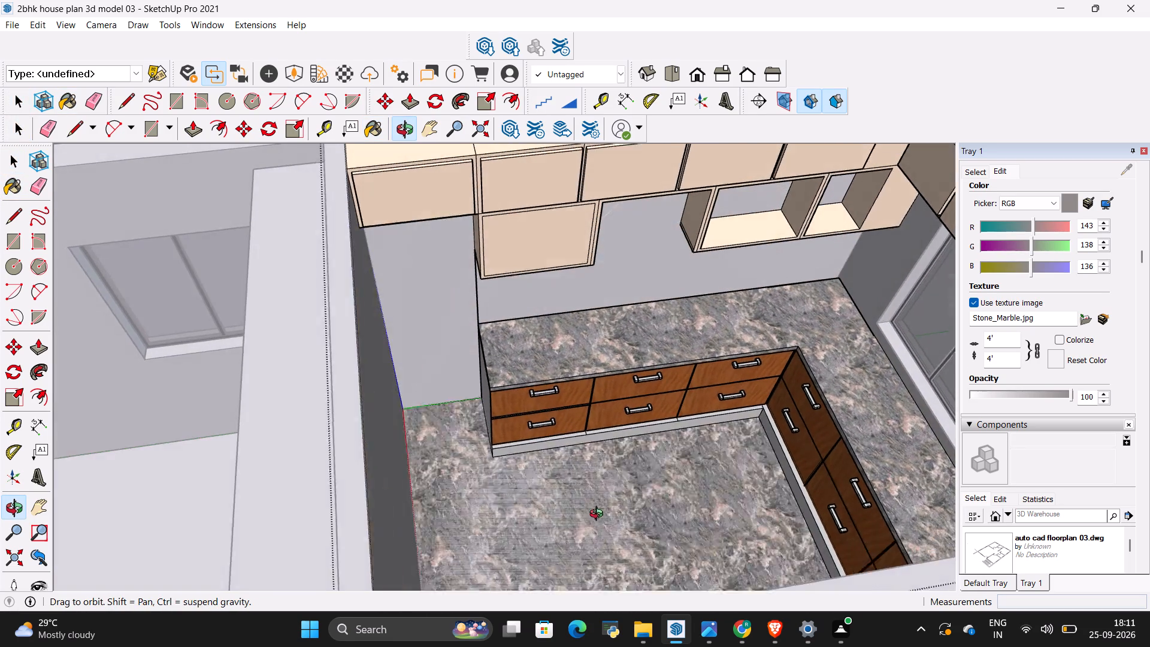
pyautogui.moveTo(599, 515); pyautogui.dragTo(599, 516, button='middle')
pyautogui.scroll(6, 597, 525)
pyautogui.middleClick(597, 525)
pyautogui.moveTo(602, 531); pyautogui.dragTo(610, 521, button='middle')
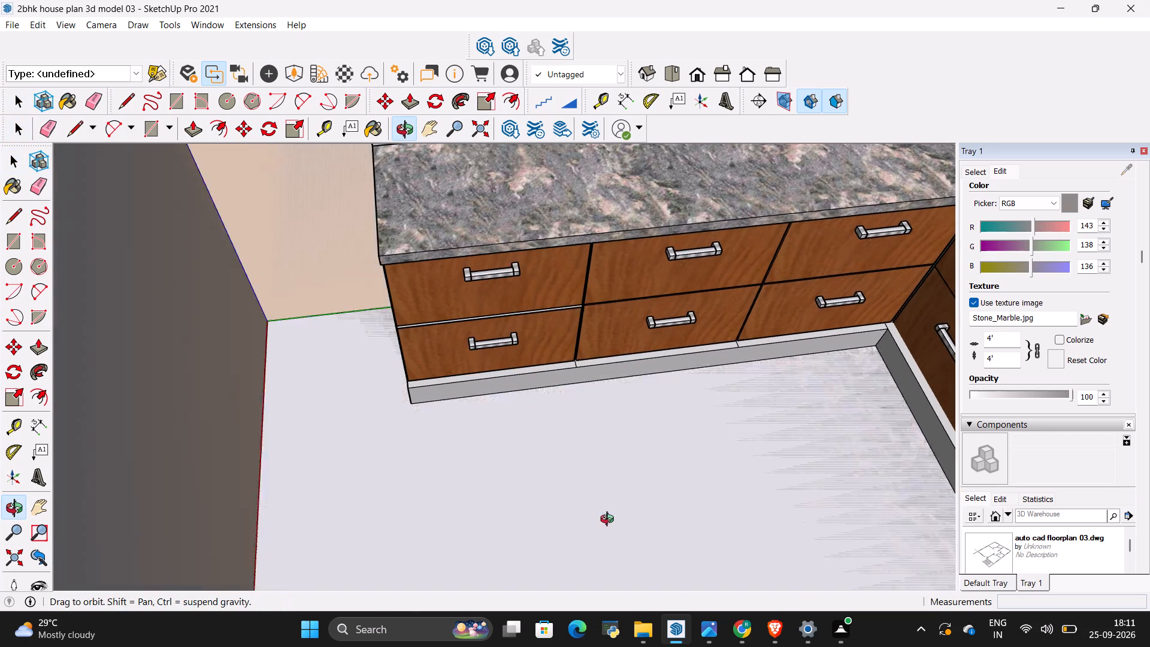
pyautogui.moveTo(610, 521); pyautogui.dragTo(616, 494, button='middle')
pyautogui.scroll(-3, 617, 494)
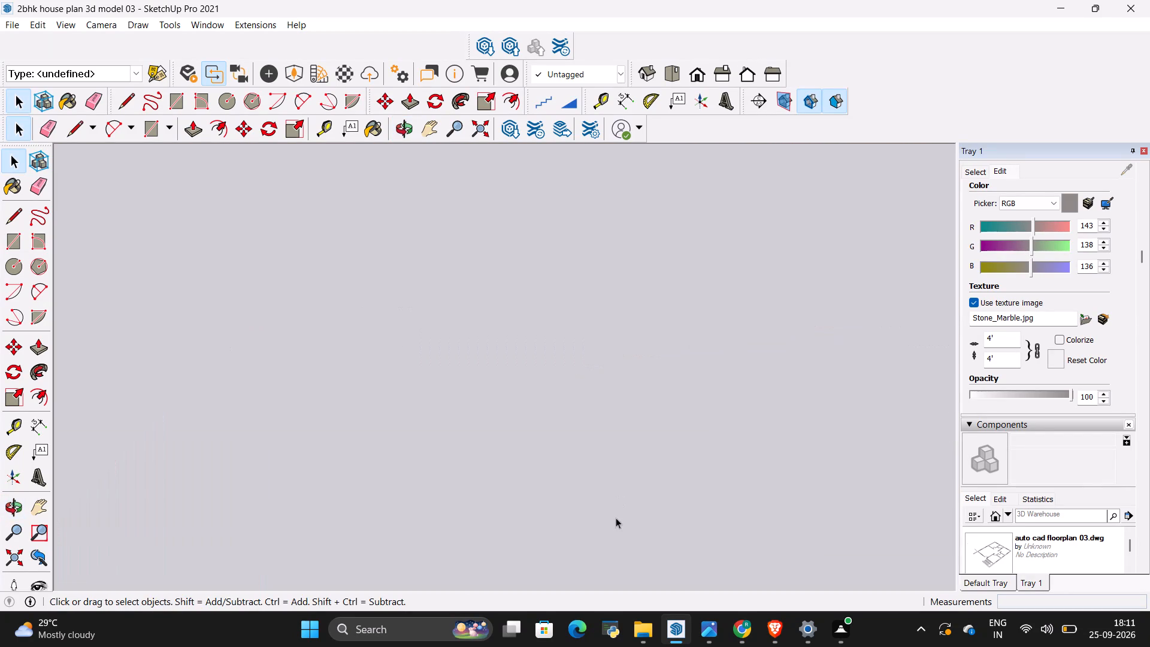
pyautogui.scroll(20, 612, 524)
pyautogui.scroll(6, 612, 524)
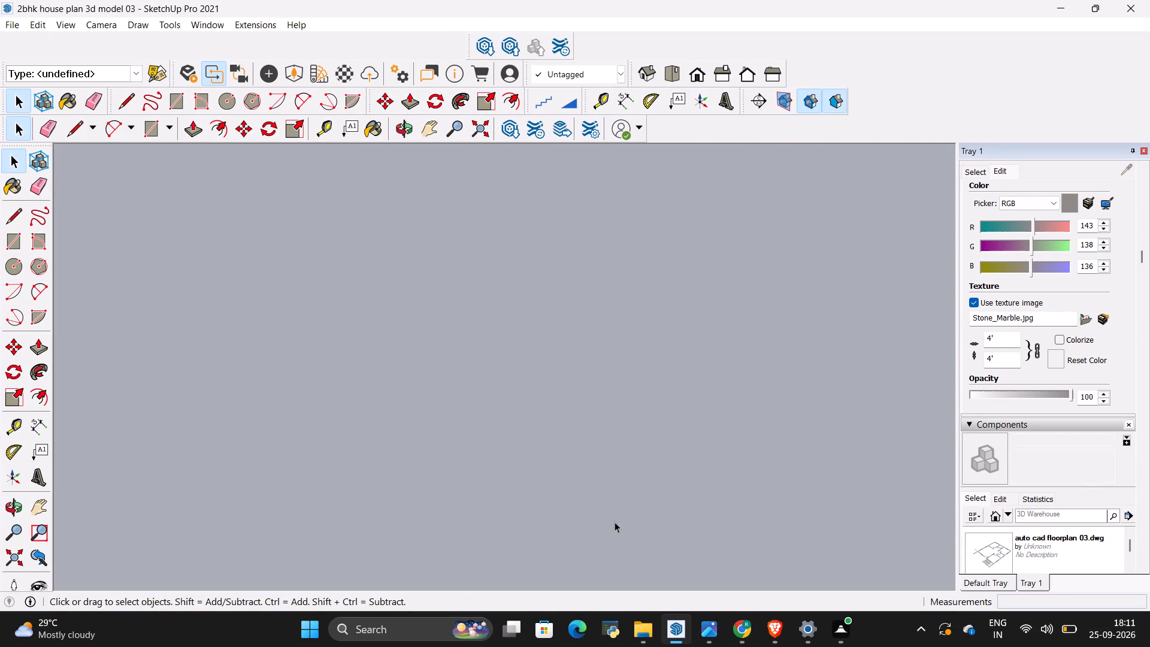
pyautogui.scroll(14, 615, 522)
pyautogui.scroll(-20, 615, 528)
pyautogui.scroll(-18, 615, 528)
pyautogui.scroll(-19, 621, 521)
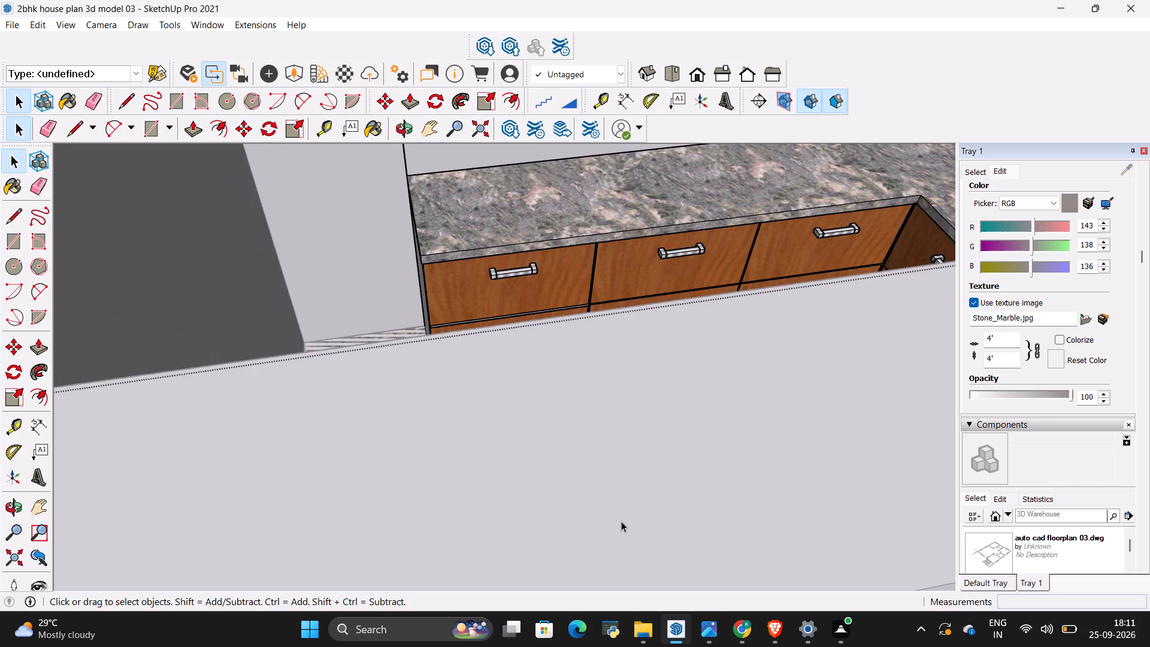
pyautogui.scroll(-6, 621, 521)
# Inspect the marble countertop and its front edge up close, and compare them with the floor beside the base cabinets.
pyautogui.scroll(15, 606, 194)
pyautogui.moveTo(588, 282); pyautogui.dragTo(588, 282, button='middle')
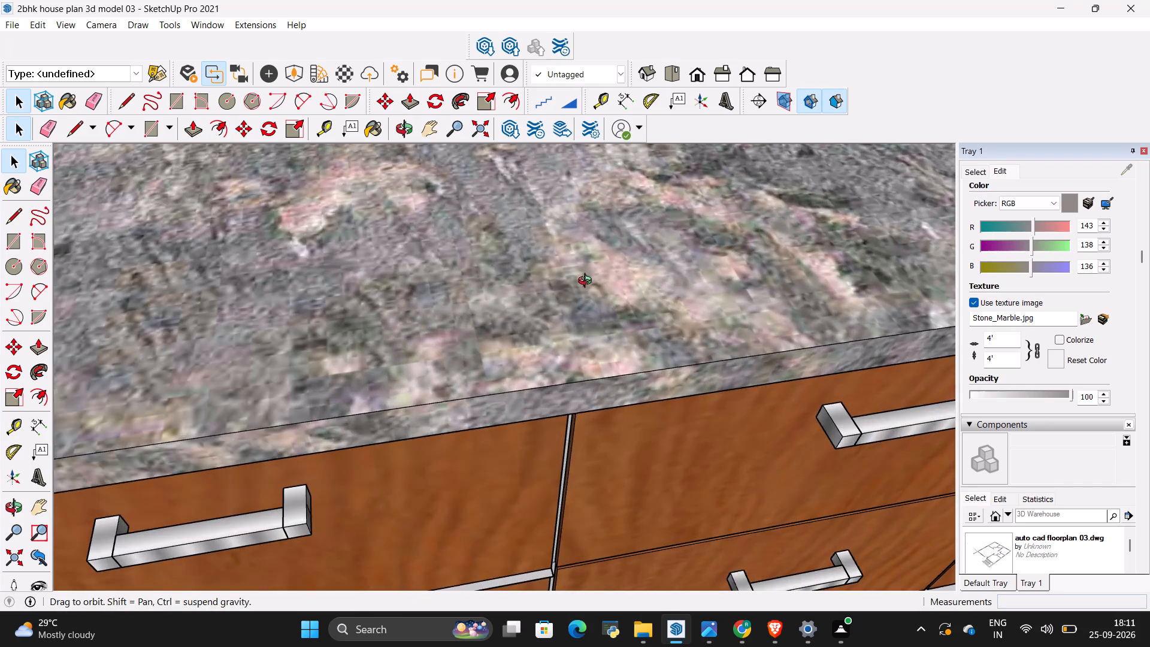
pyautogui.moveTo(588, 282); pyautogui.dragTo(776, 199, button='middle')
pyautogui.scroll(1, 688, 350)
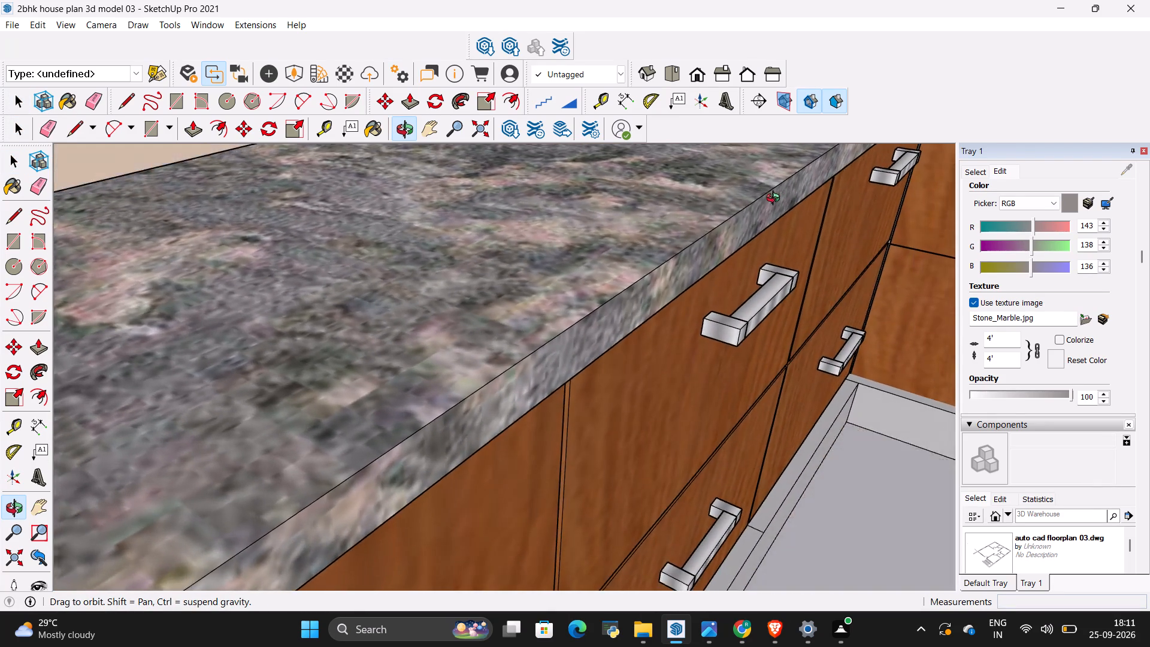
pyautogui.moveTo(776, 199); pyautogui.dragTo(490, 221, button='middle')
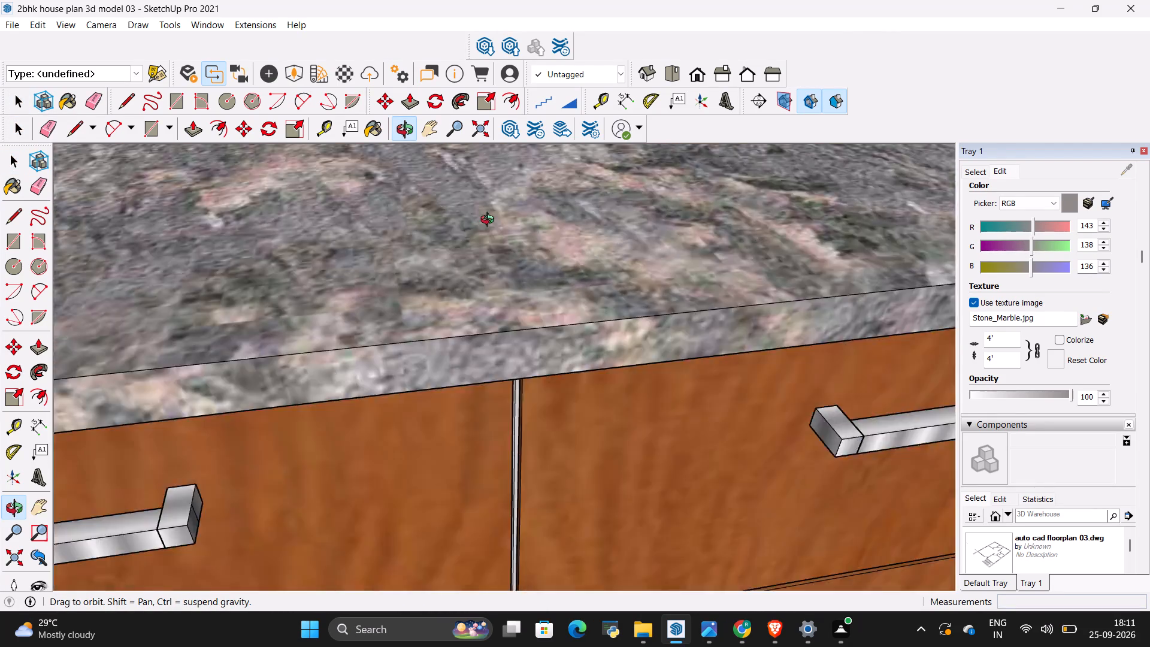
pyautogui.moveTo(490, 221); pyautogui.dragTo(541, 258, button='middle')
pyautogui.scroll(-11, 540, 256)
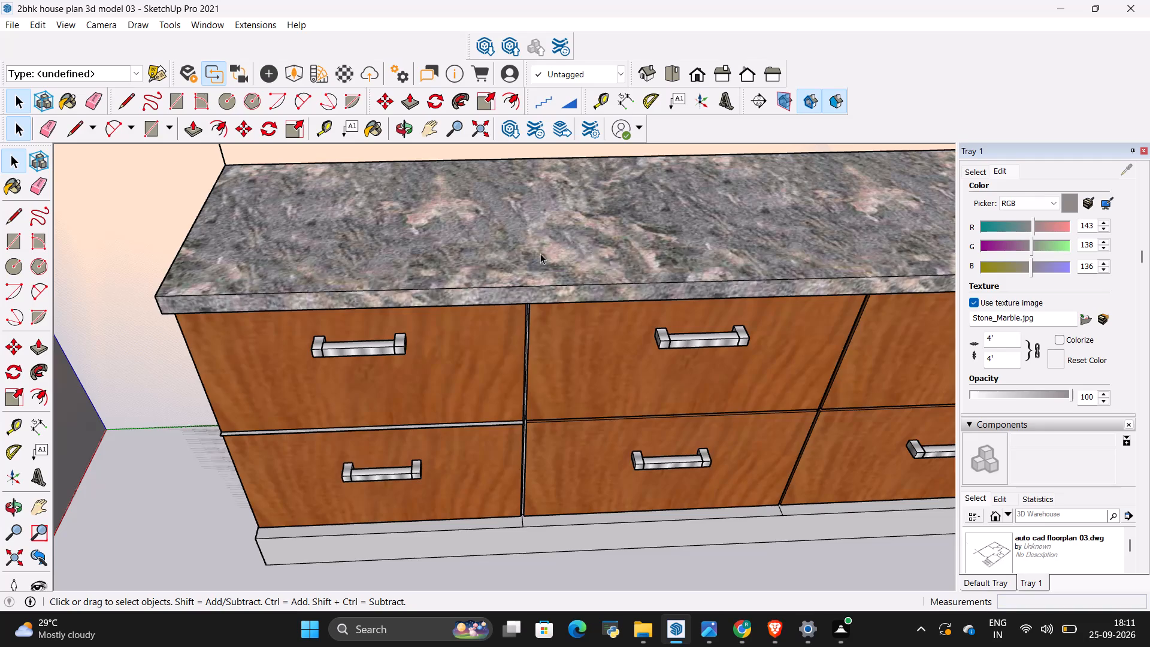
pyautogui.scroll(-4, 540, 253)
pyautogui.moveTo(321, 538); pyautogui.dragTo(479, 569, button='middle')
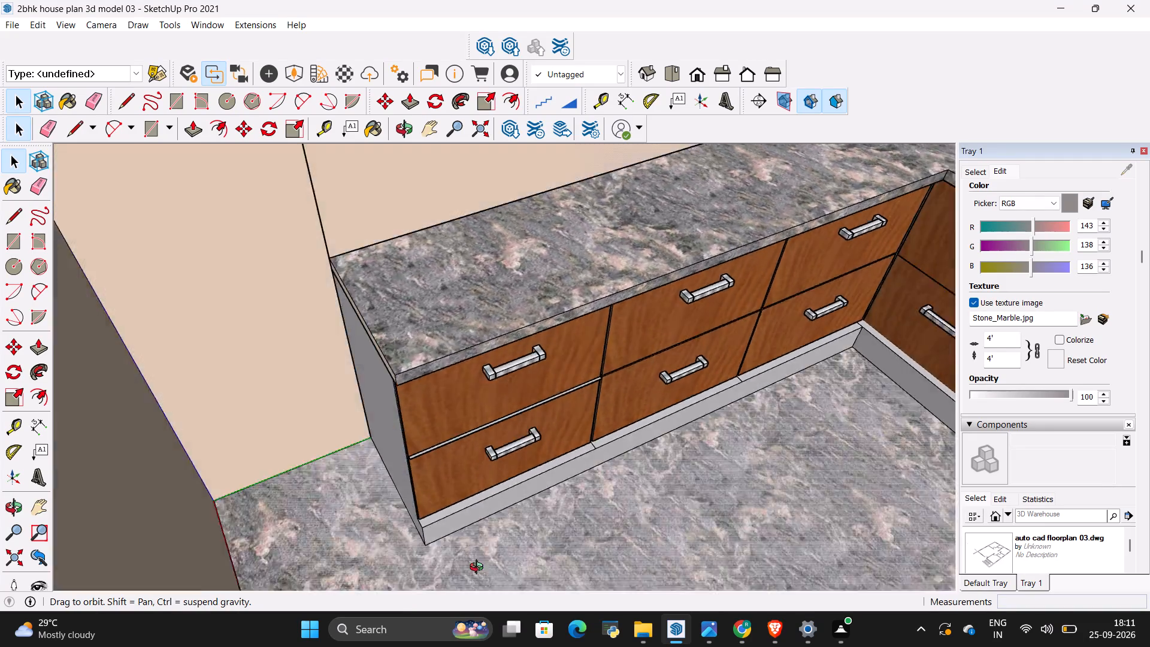
pyautogui.moveTo(479, 569); pyautogui.dragTo(547, 571, button='middle')
pyautogui.moveTo(541, 546); pyautogui.dragTo(295, 561, button='middle')
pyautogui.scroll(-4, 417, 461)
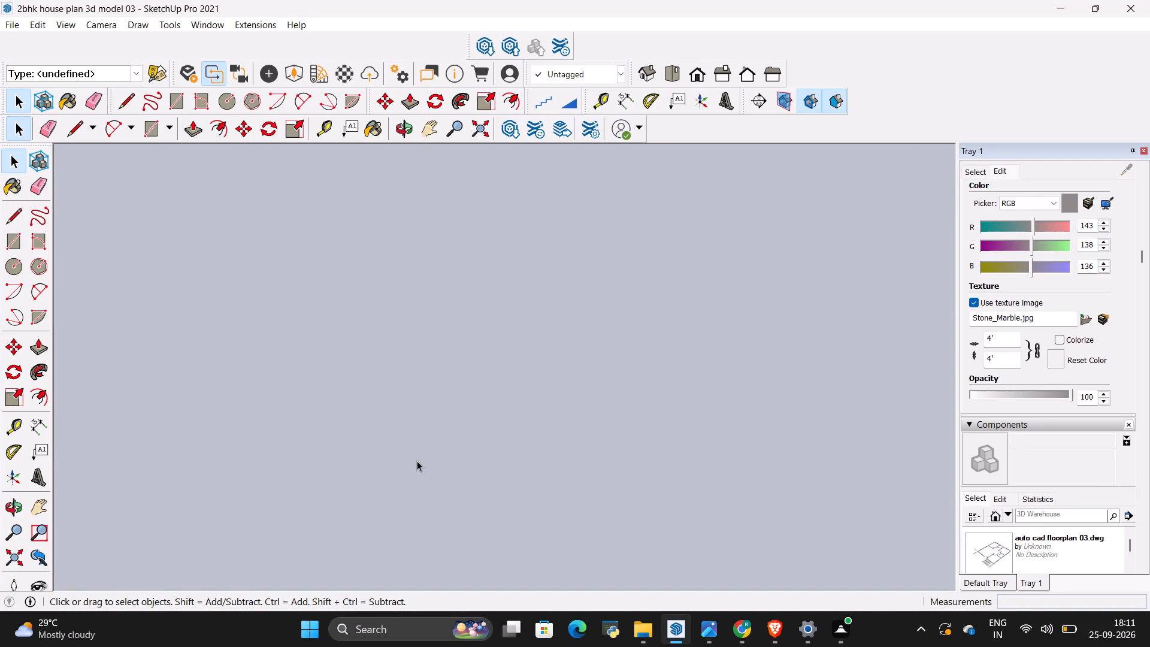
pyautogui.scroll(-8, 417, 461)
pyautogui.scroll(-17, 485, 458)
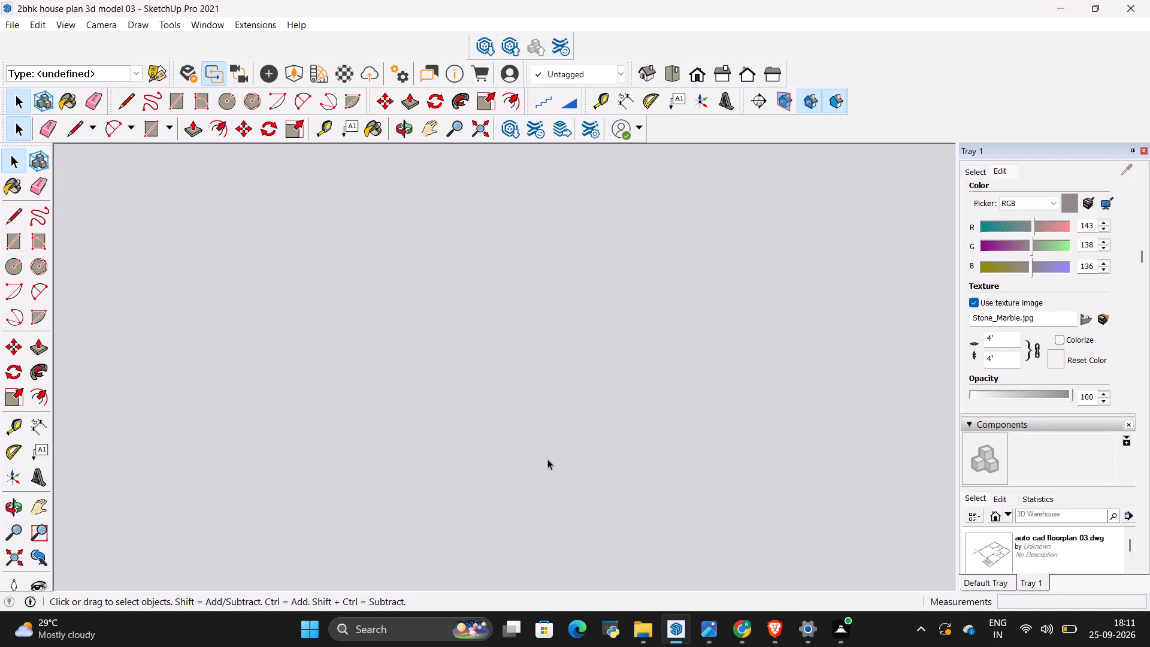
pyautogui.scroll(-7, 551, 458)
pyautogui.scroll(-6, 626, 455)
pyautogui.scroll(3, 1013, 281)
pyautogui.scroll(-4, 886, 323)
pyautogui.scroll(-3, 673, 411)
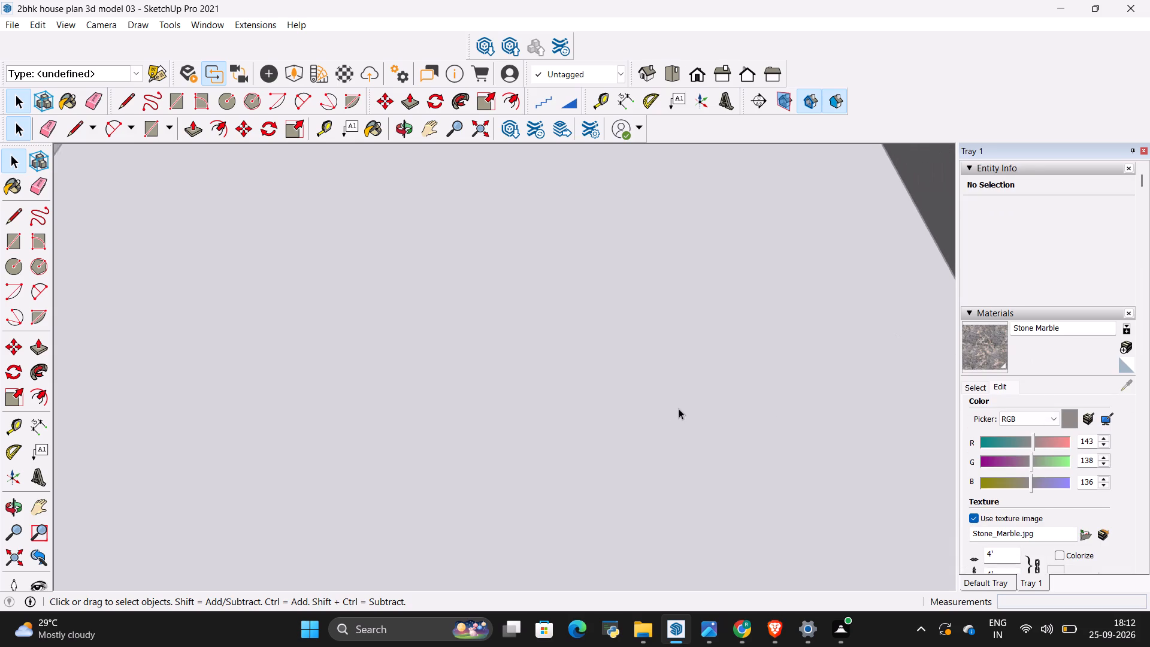
# Check the wall cabinets and open shelves in the kitchen reference image in Photos, for comparison with the model.
pyautogui.scroll(-14, 679, 409)
pyautogui.scroll(-17, 688, 389)
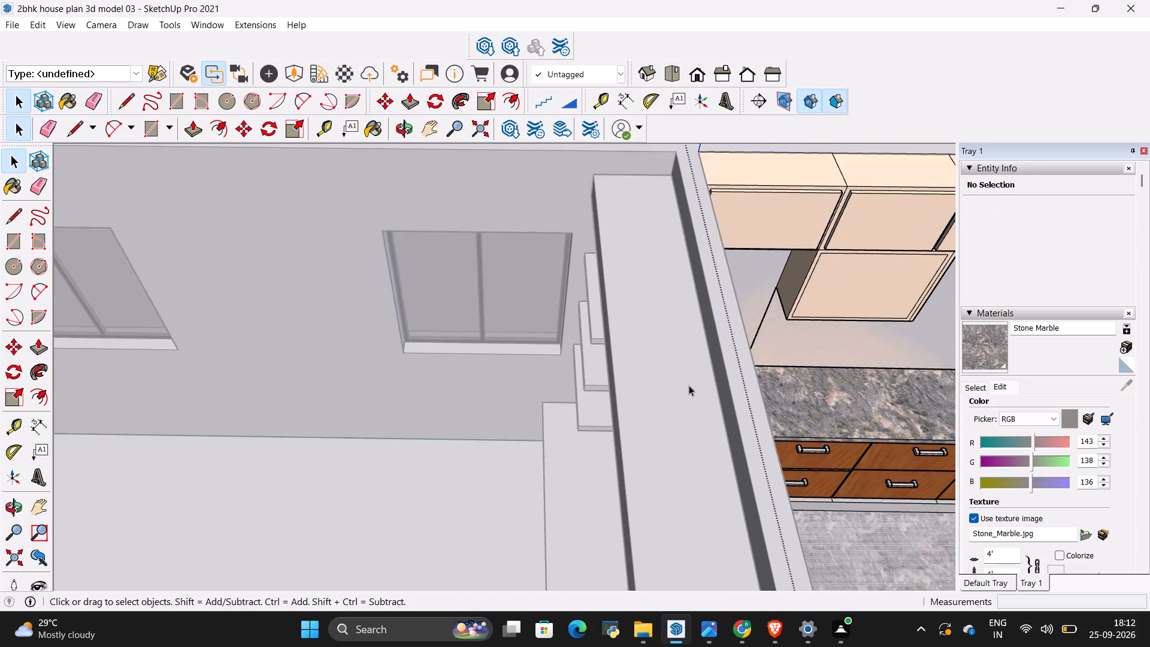
pyautogui.scroll(-16, 689, 385)
pyautogui.moveTo(709, 449); pyautogui.dragTo(797, 555, button='middle')
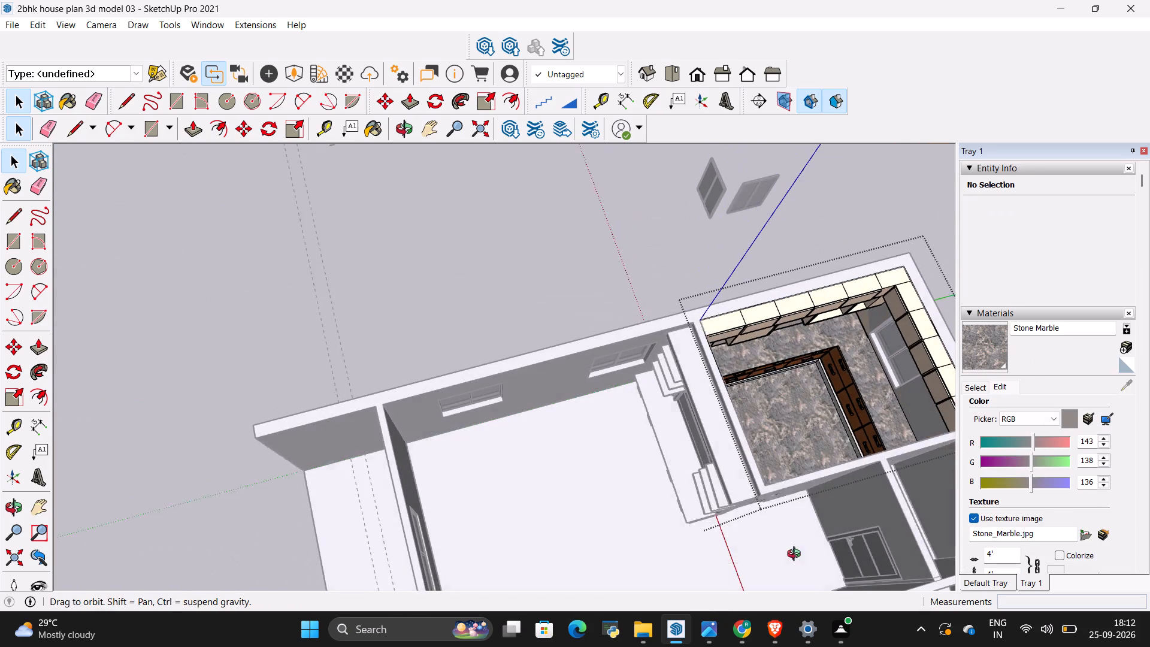
pyautogui.moveTo(797, 555); pyautogui.dragTo(803, 558, button='middle')
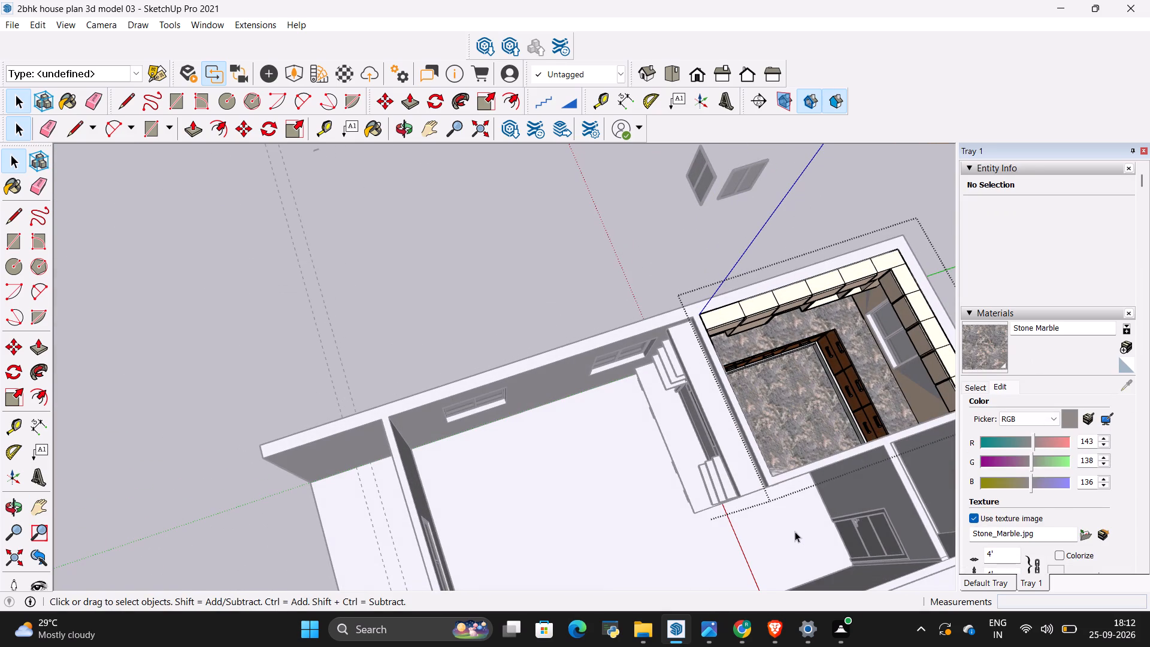
pyautogui.moveTo(778, 542); pyautogui.dragTo(858, 417, button='middle')
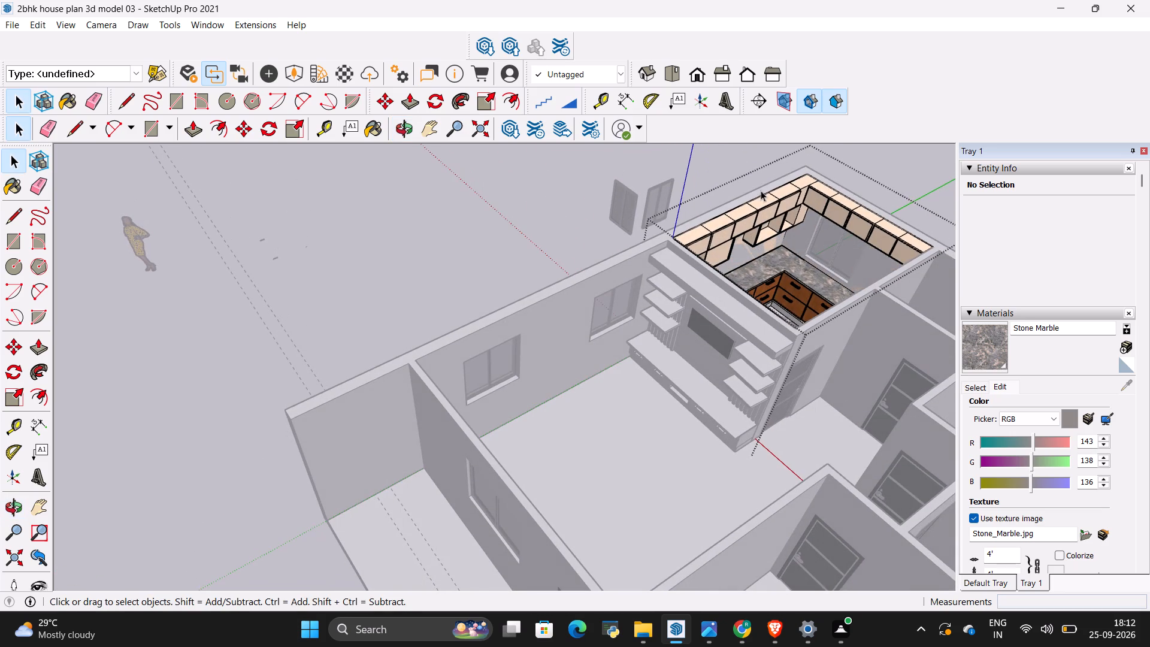
pyautogui.scroll(13, 758, 175)
pyautogui.hotkey('alt', 'Tab')
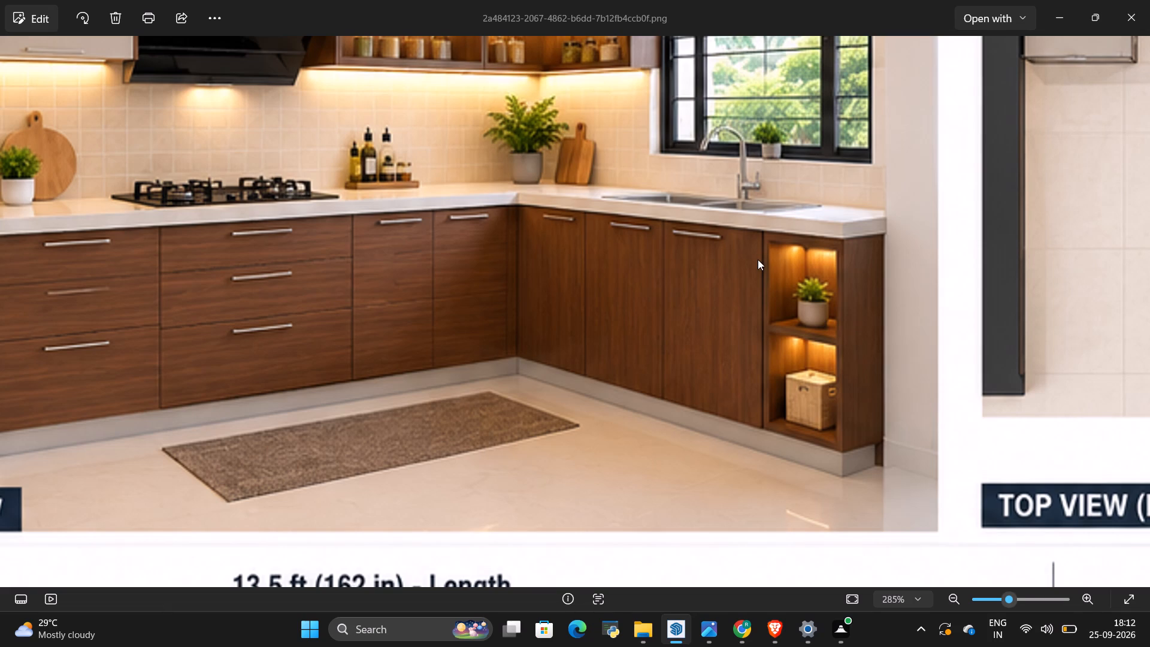
pyautogui.scroll(-6, 727, 307)
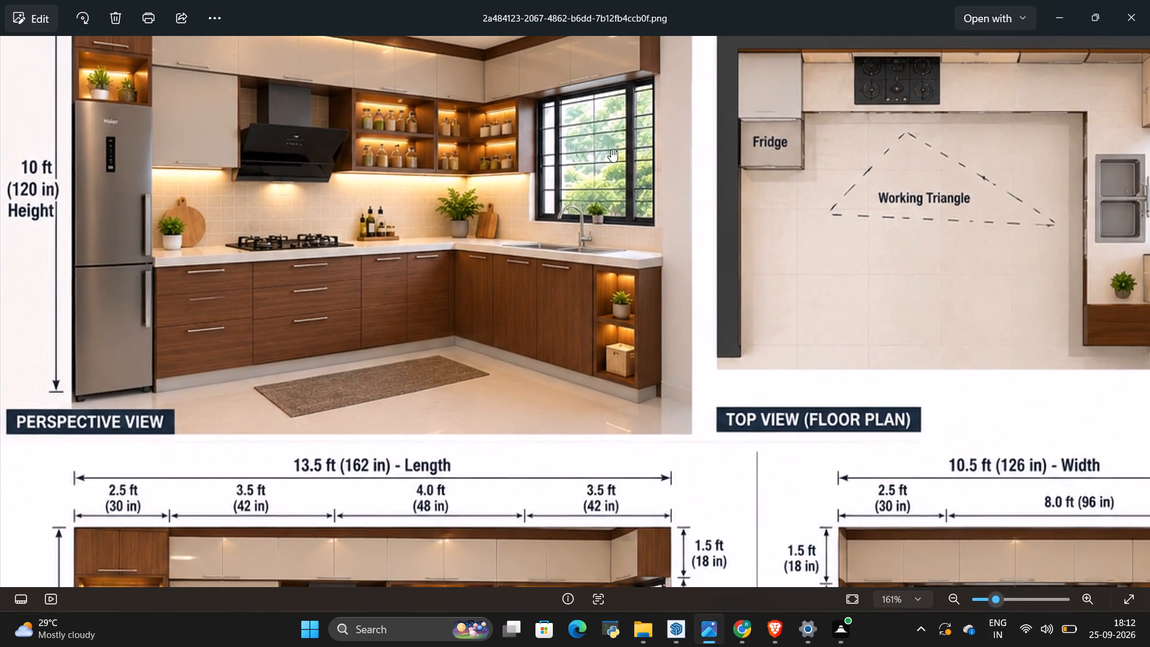
pyautogui.scroll(14, 392, 83)
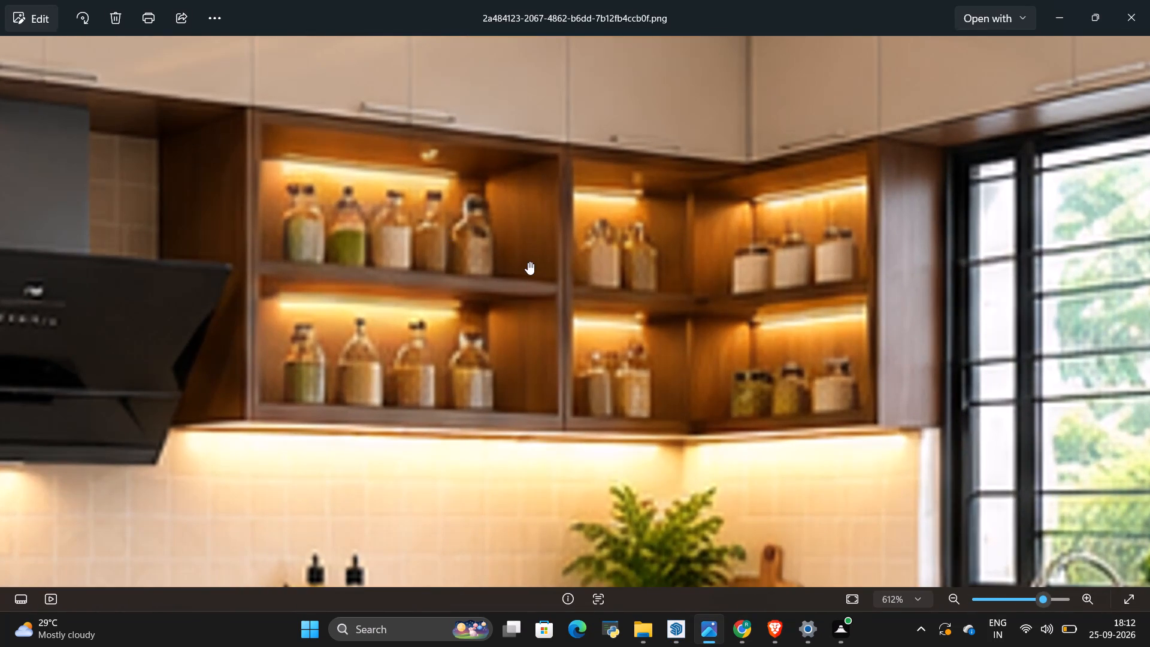
pyautogui.scroll(-11, 536, 264)
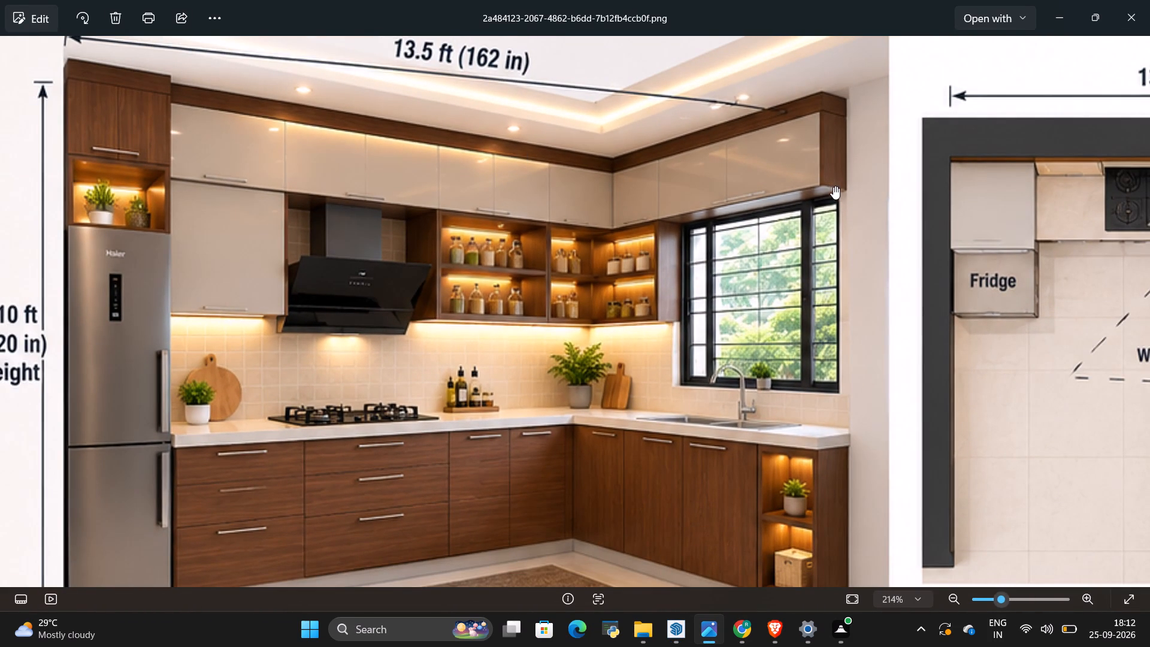
pyautogui.hotkey('alt', 'Tab')
# Paint the first three upper cabinet doors on the wall opposite the kitchen's entrance side with Wood Veneer 01 from the Wood materials.
pyautogui.scroll(-2, 706, 401)
pyautogui.moveTo(742, 419); pyautogui.dragTo(720, 418, button='middle')
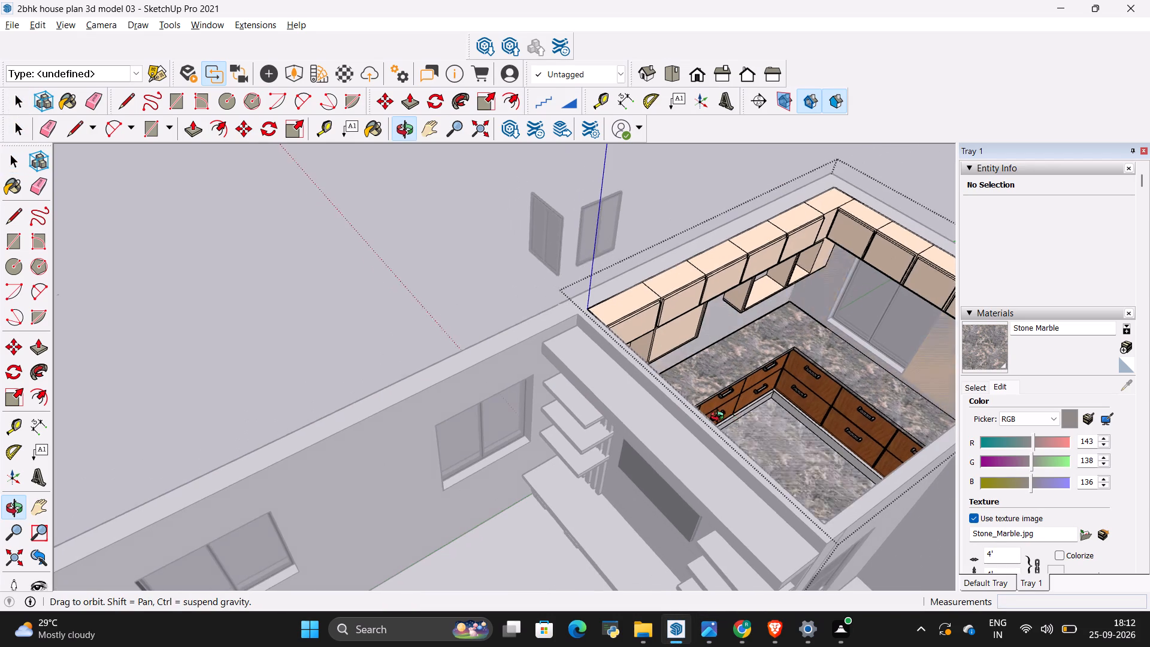
pyautogui.moveTo(720, 418); pyautogui.dragTo(566, 371, button='middle')
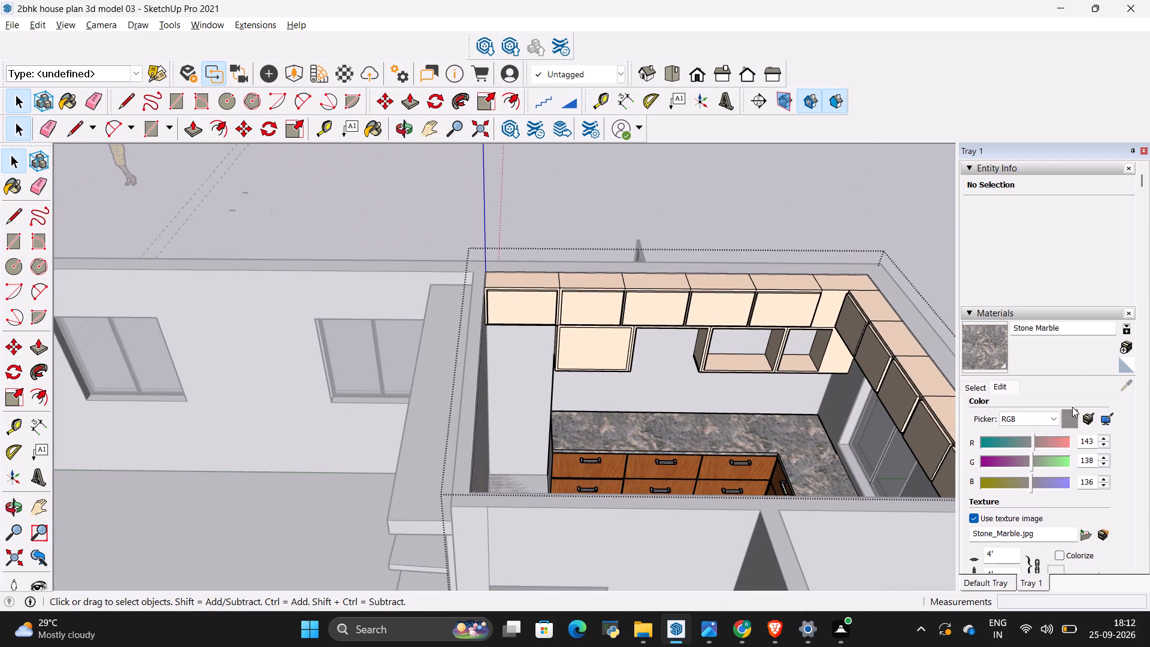
pyautogui.scroll(-4, 1049, 451)
pyautogui.scroll(11, 1050, 442)
pyautogui.click(977, 387)
pyautogui.click(1040, 401)
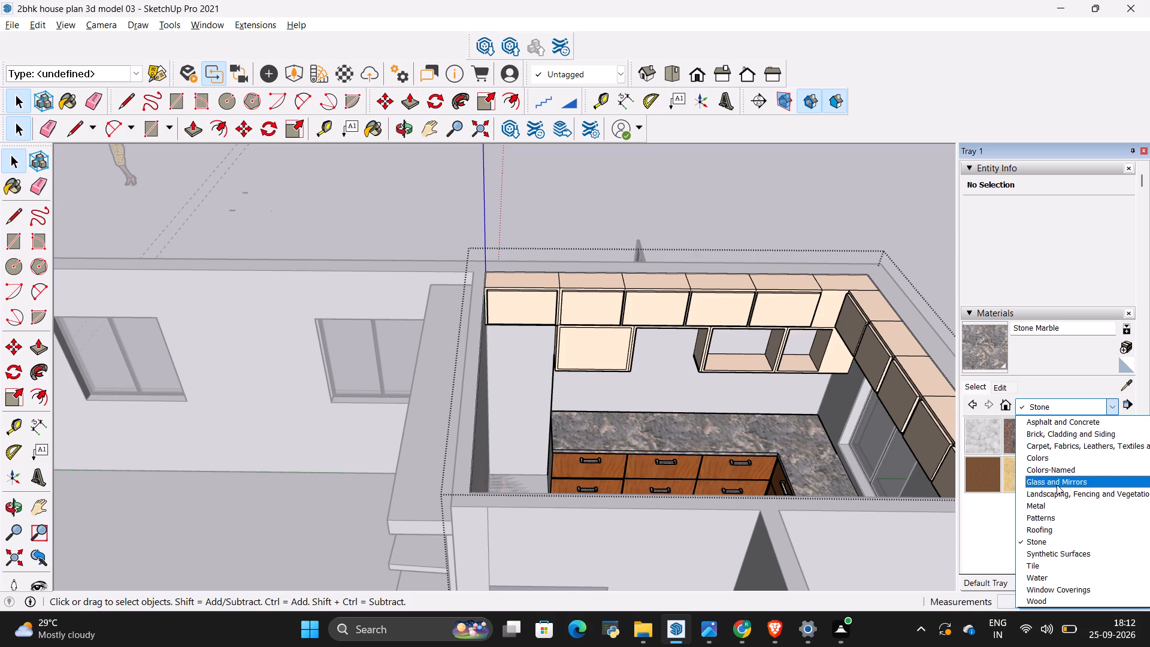
pyautogui.click(1067, 597)
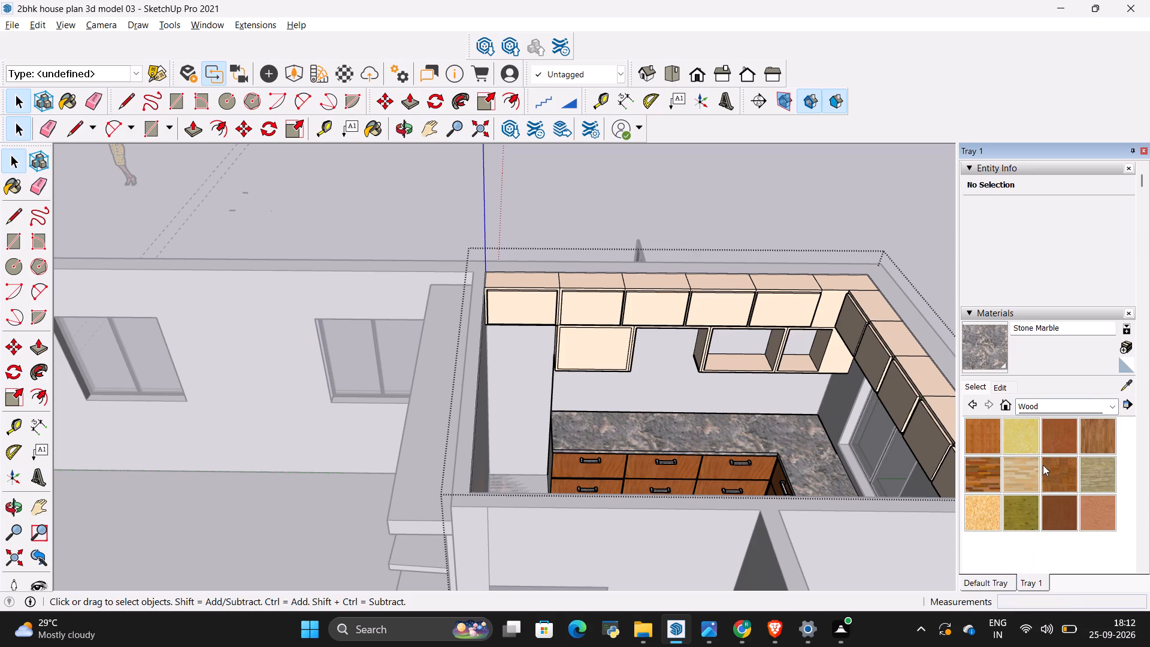
pyautogui.click(1062, 505)
pyautogui.scroll(11, 476, 321)
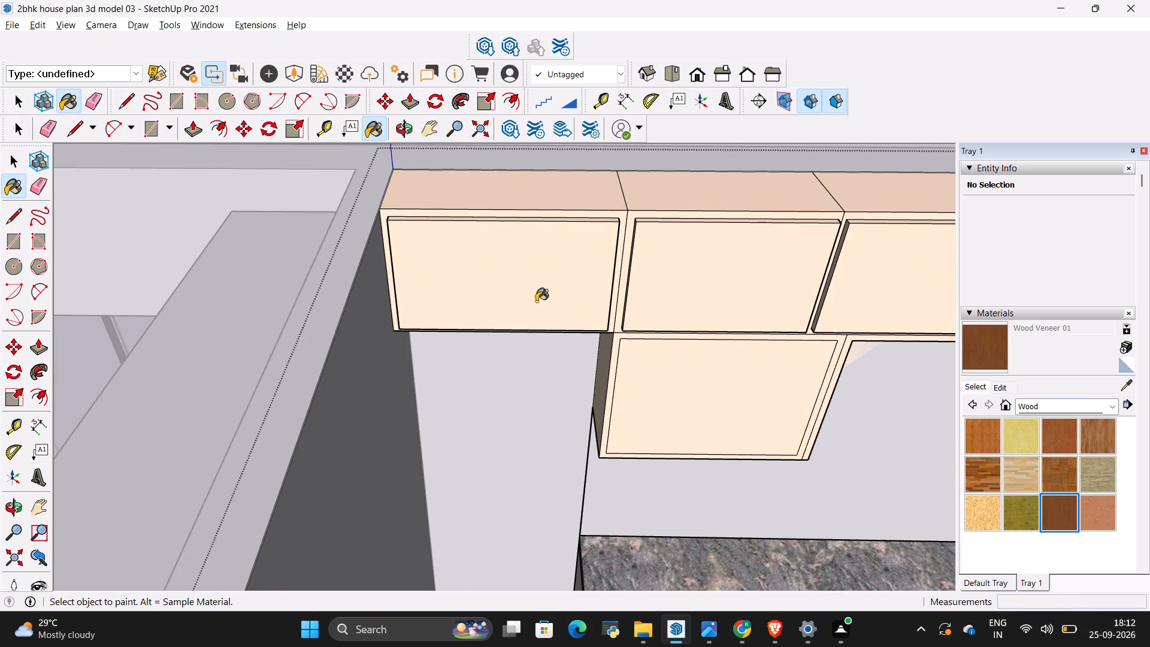
pyautogui.press('space')
pyautogui.doubleClick(525, 288)
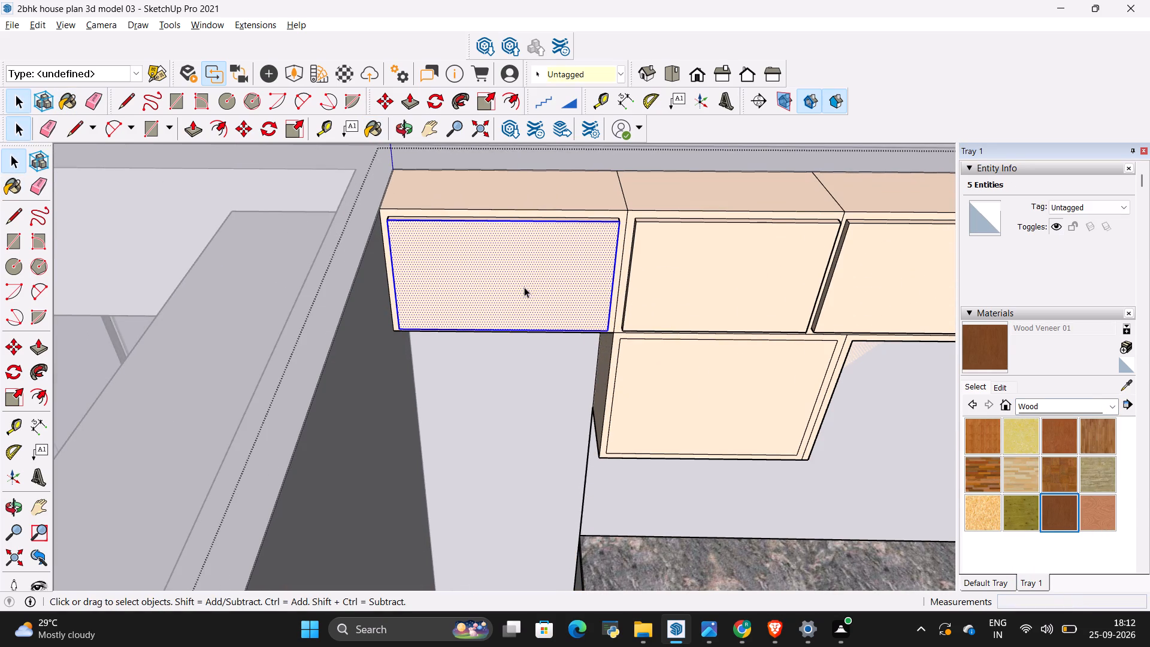
pyautogui.click(1055, 507)
pyautogui.click(551, 300)
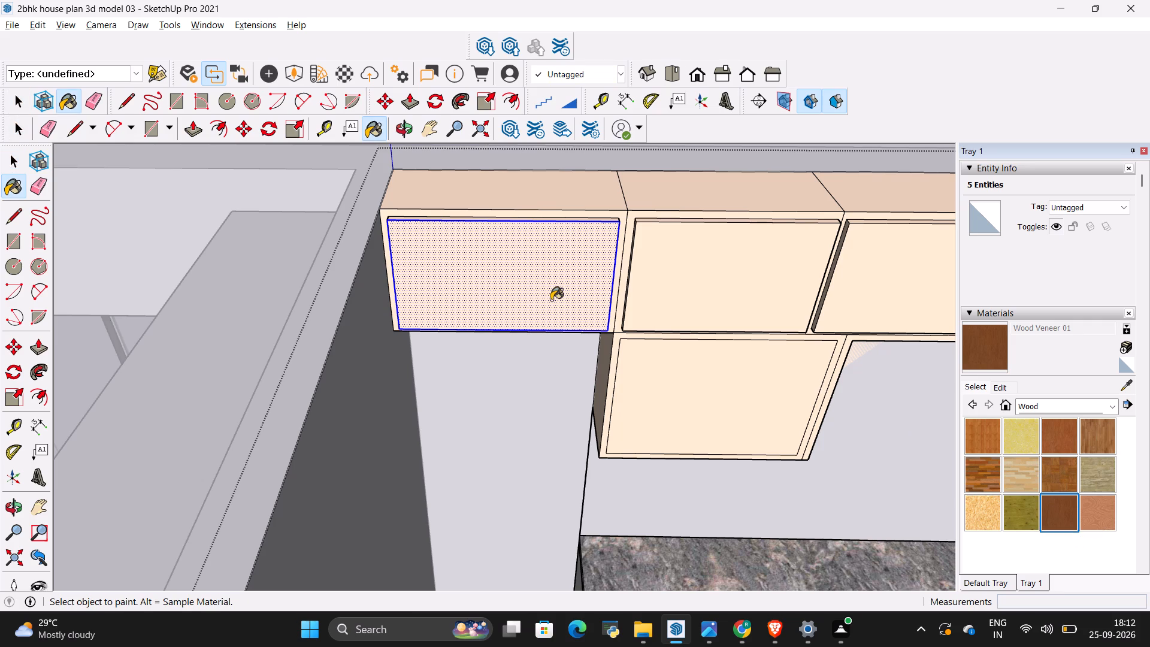
pyautogui.click(692, 288)
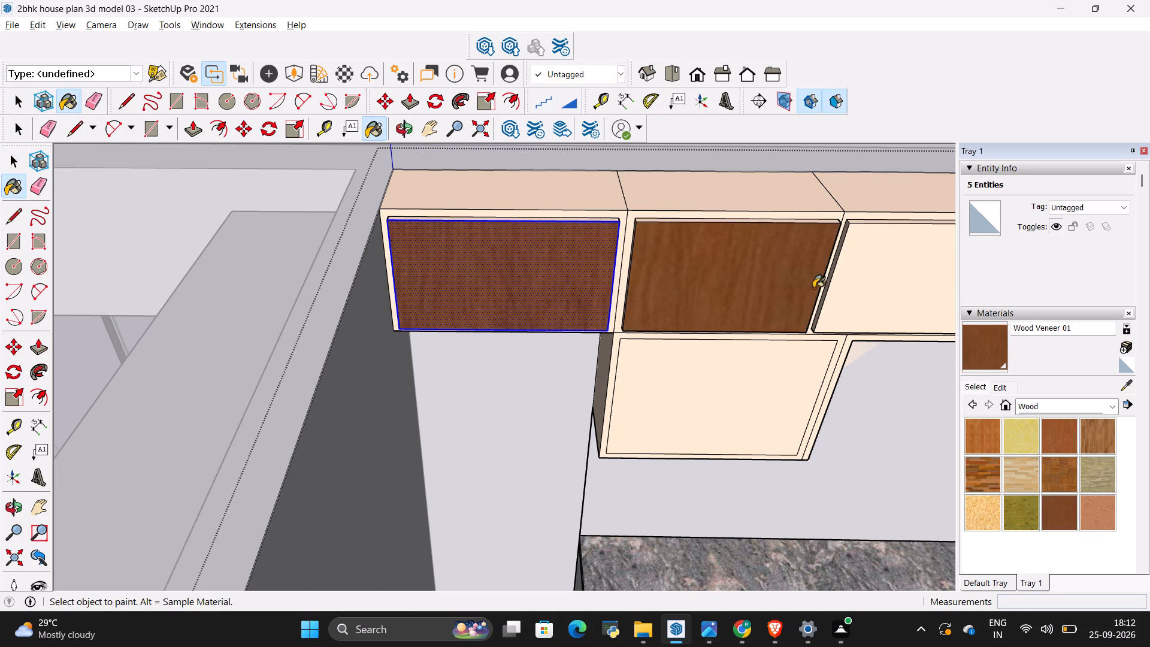
pyautogui.click(854, 288)
# Paint the last two upper doors in the same row and the lower wall cabinet's door with Wood Veneer 01.
pyautogui.scroll(-9, 384, 303)
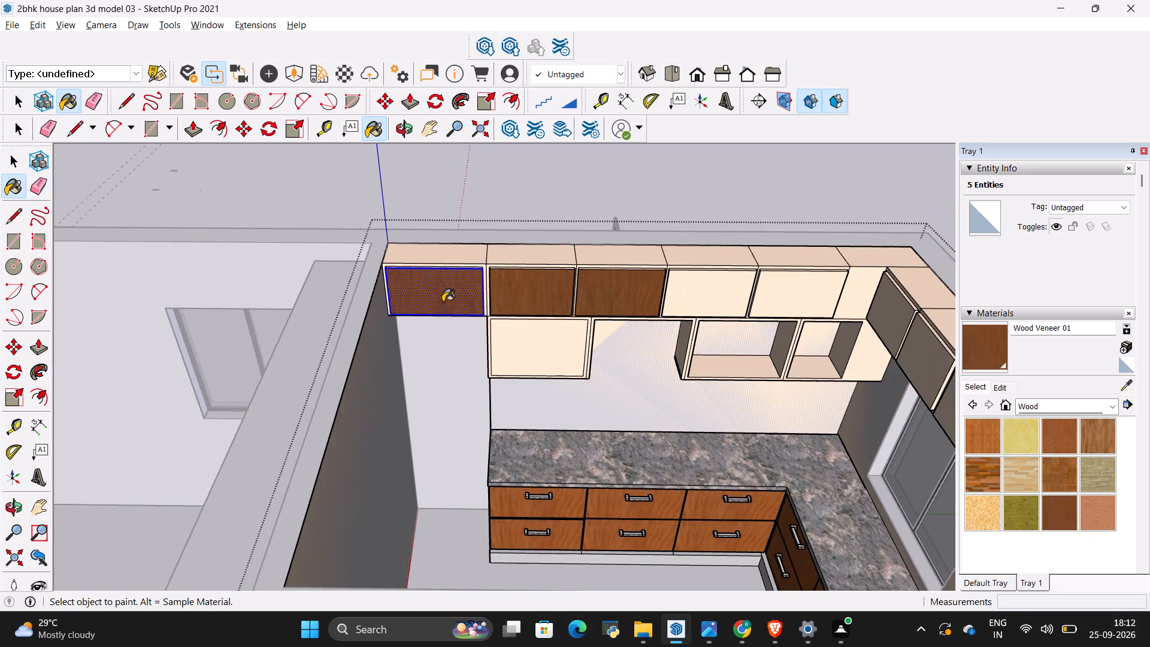
pyautogui.scroll(9, 715, 294)
pyautogui.click(675, 312)
pyautogui.click(811, 298)
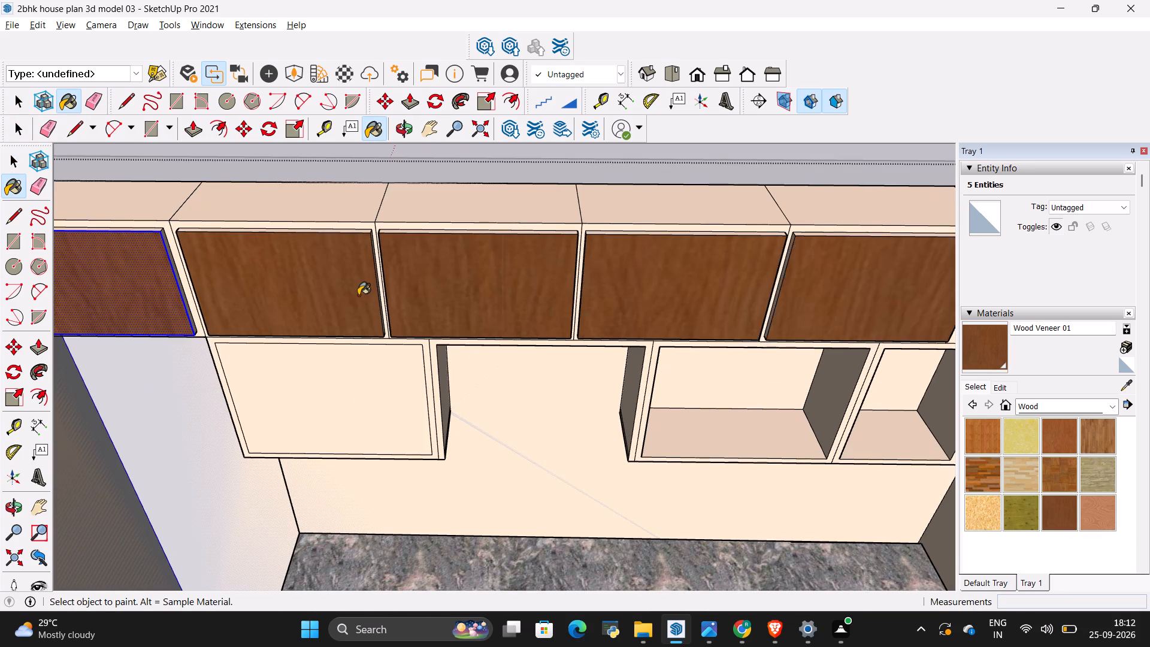
pyautogui.scroll(-7, 358, 295)
pyautogui.scroll(4, 709, 309)
pyautogui.scroll(-1, 483, 547)
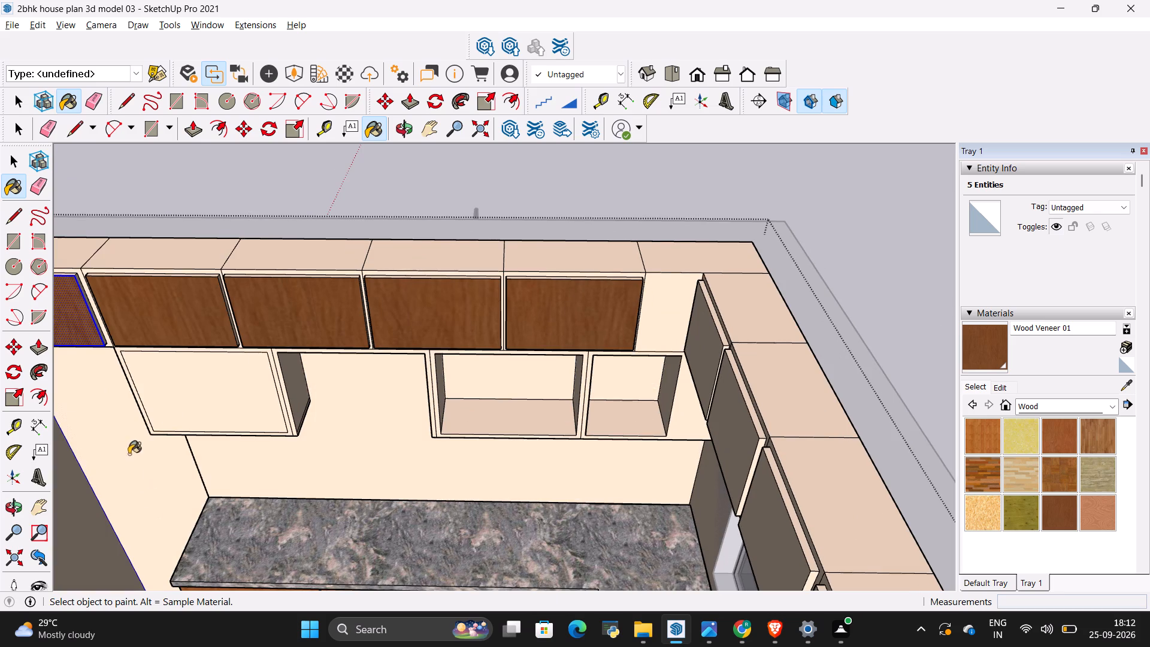
pyautogui.click(169, 421)
# Paint the five upper cabinet doors along the window wall with Wood Veneer 01.
pyautogui.scroll(-4, 234, 459)
pyautogui.moveTo(234, 486); pyautogui.dragTo(485, 558, button='middle')
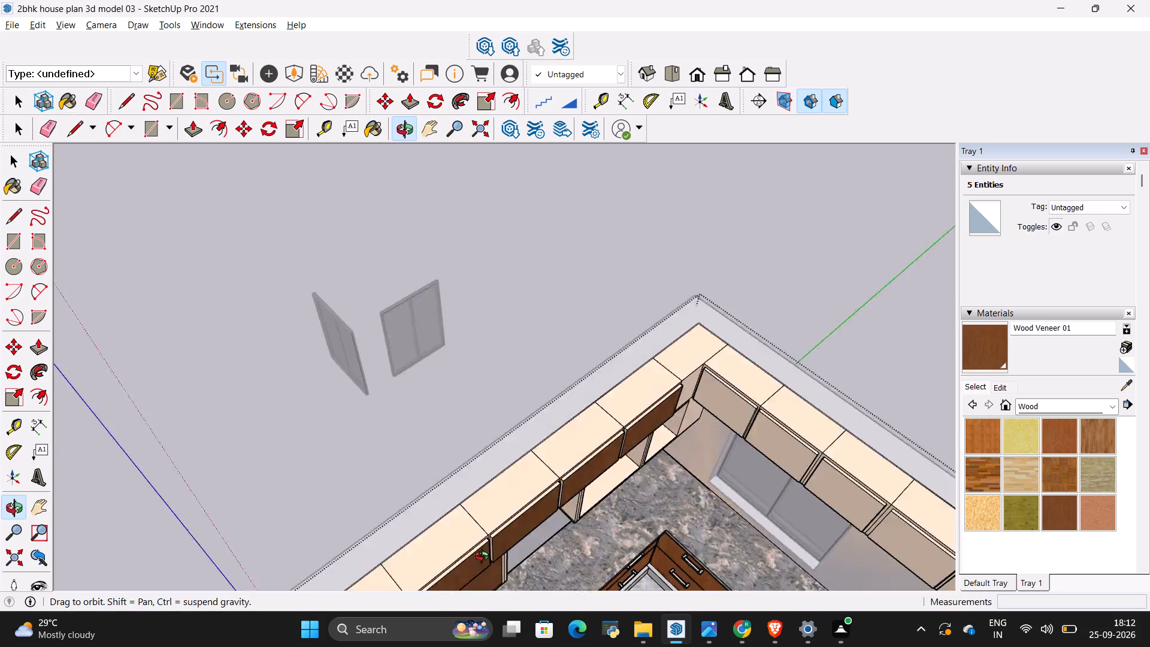
pyautogui.moveTo(485, 558); pyautogui.dragTo(360, 399, button='middle')
pyautogui.scroll(7, 628, 258)
pyautogui.click(673, 267)
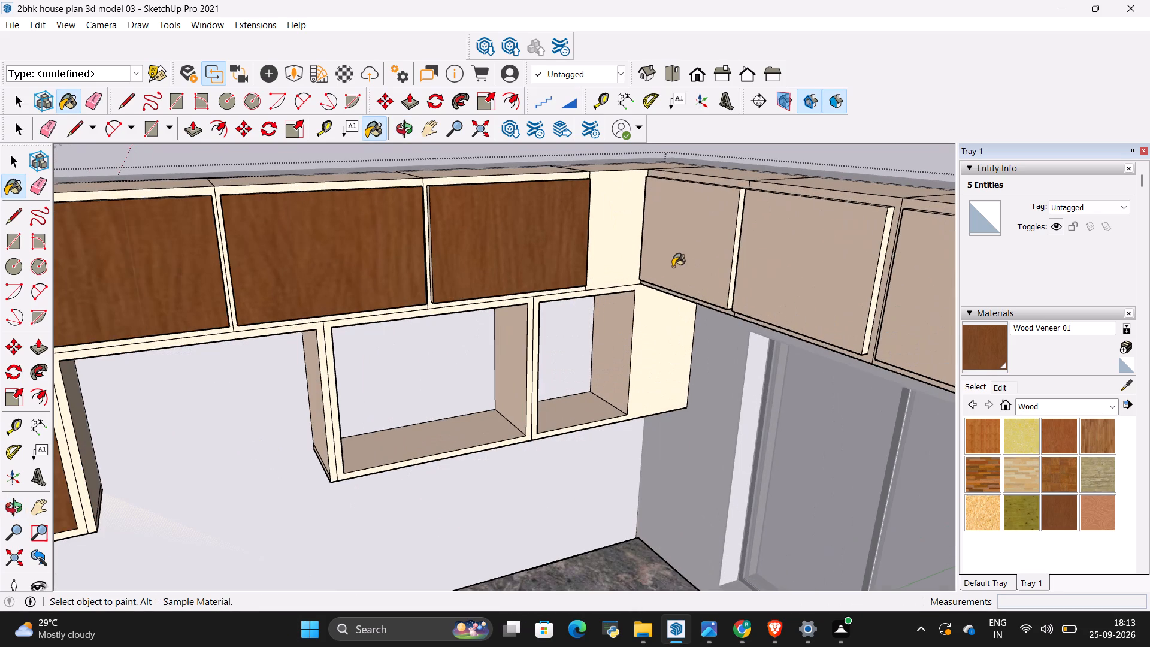
pyautogui.click(821, 273)
pyautogui.scroll(-3, 284, 323)
pyautogui.click(735, 316)
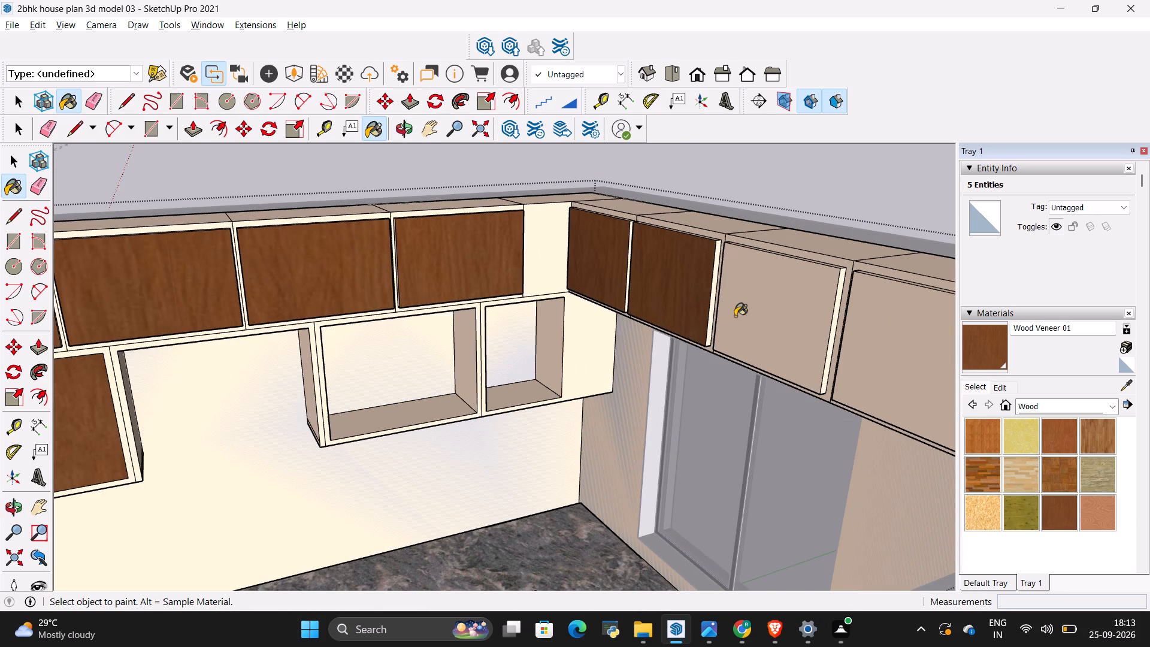
pyautogui.scroll(-3, 369, 316)
pyautogui.click(704, 341)
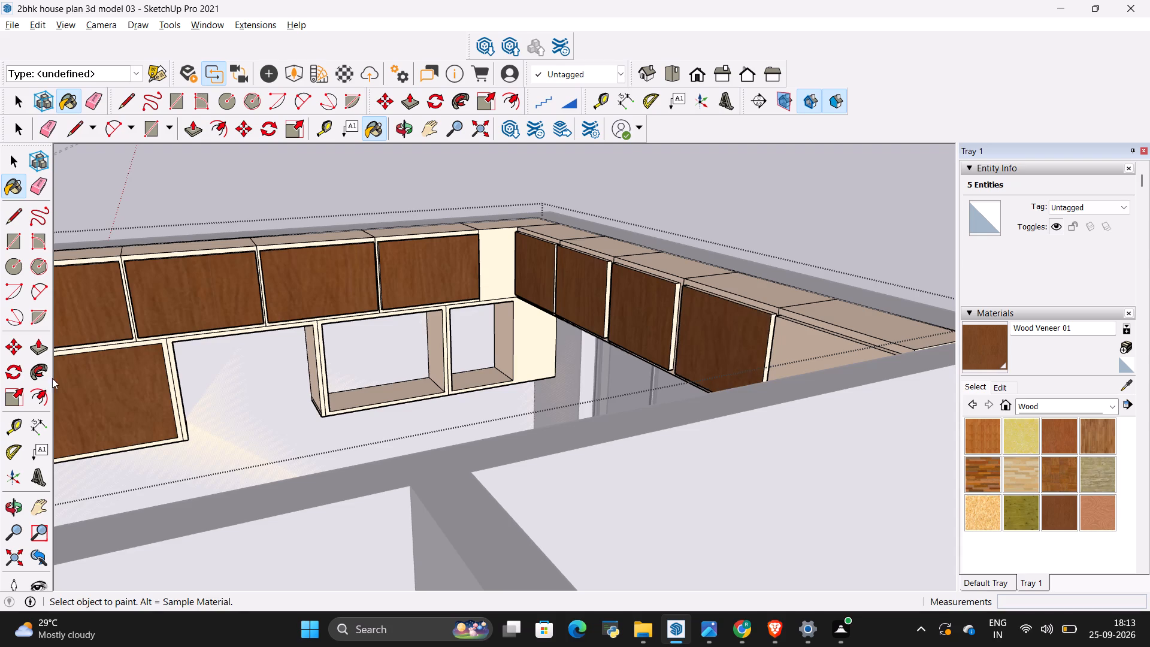
pyautogui.moveTo(43, 384); pyautogui.dragTo(259, 501, button='middle')
pyautogui.scroll(-1, 259, 497)
pyautogui.moveTo(232, 469); pyautogui.dragTo(402, 507, button='middle')
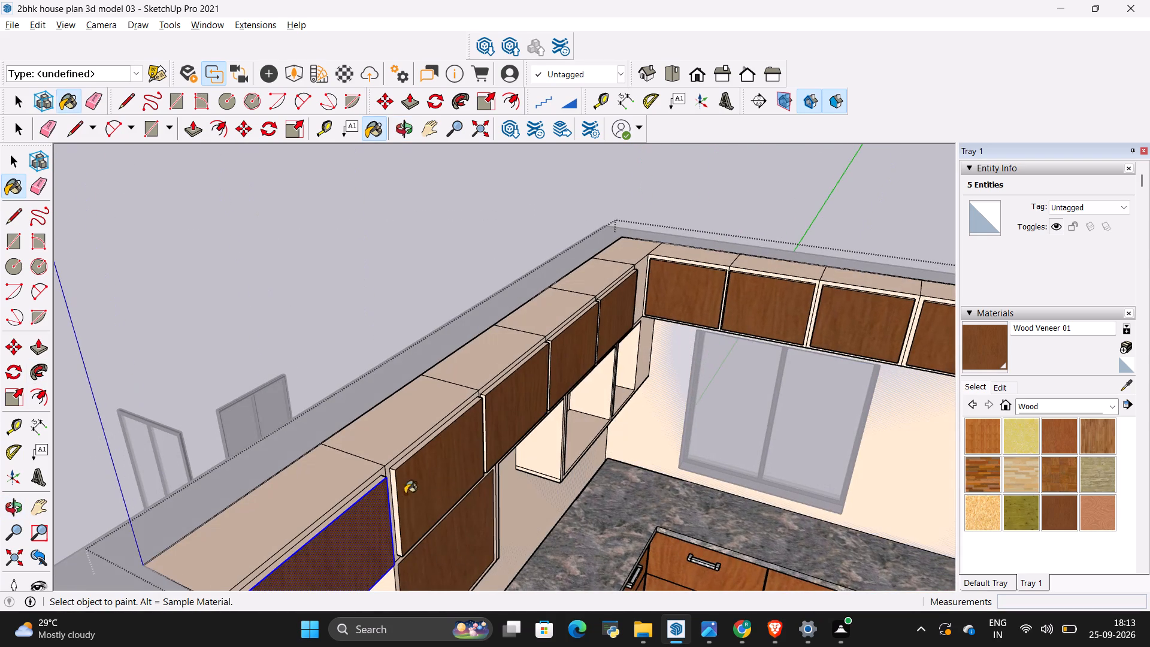
pyautogui.keyDown('shift'); pyautogui.moveTo(623, 504); pyautogui.dragTo(255, 449, button='middle'); pyautogui.keyUp('shift')
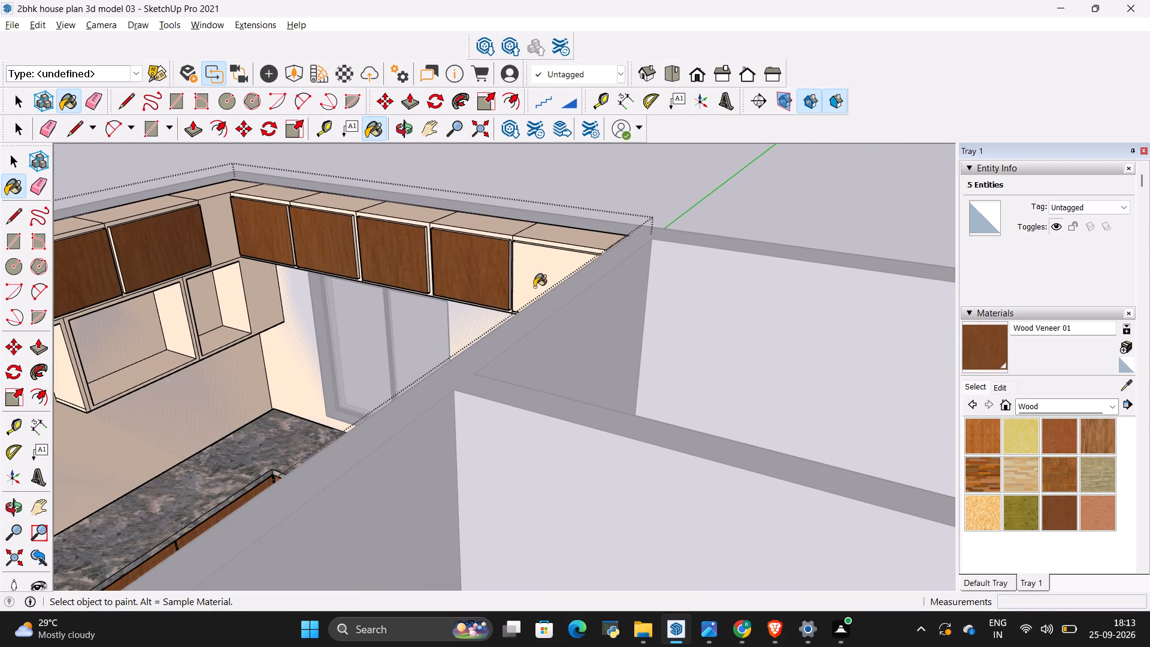
pyautogui.click(528, 277)
# Paint the bottoms and window-side inner faces of the two open shelf compartments with Wood Veneer 01.
pyautogui.scroll(13, 408, 247)
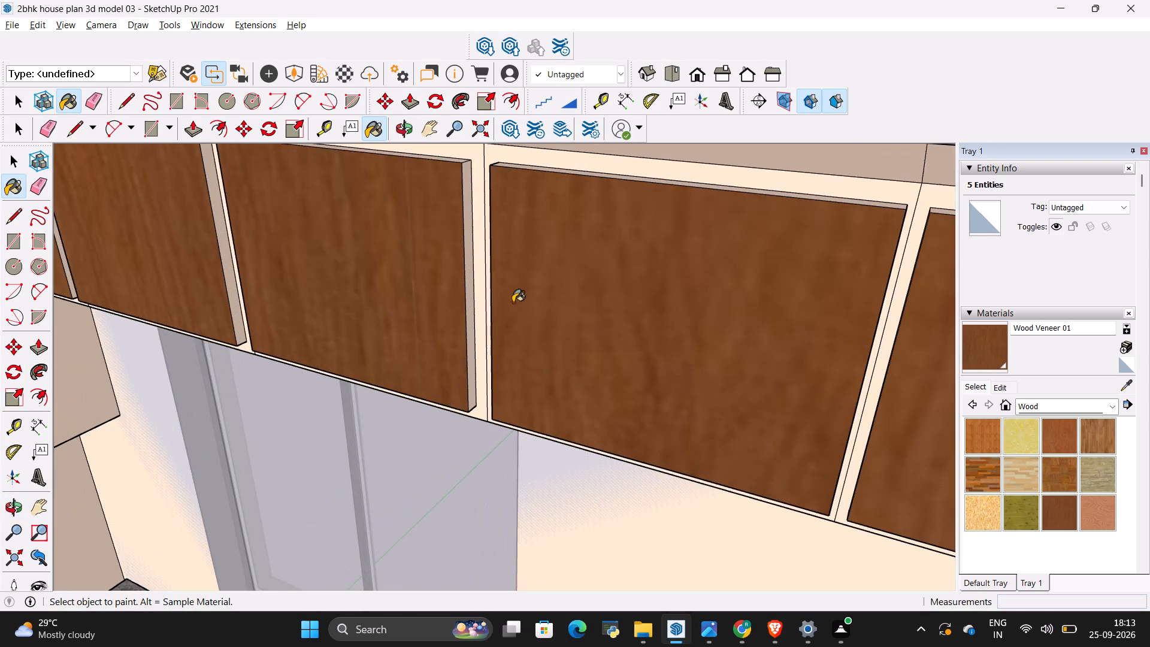
pyautogui.scroll(-3, 515, 304)
pyautogui.scroll(4, 622, 232)
pyautogui.scroll(-17, 689, 287)
pyautogui.scroll(-11, 724, 301)
pyautogui.scroll(3, 635, 409)
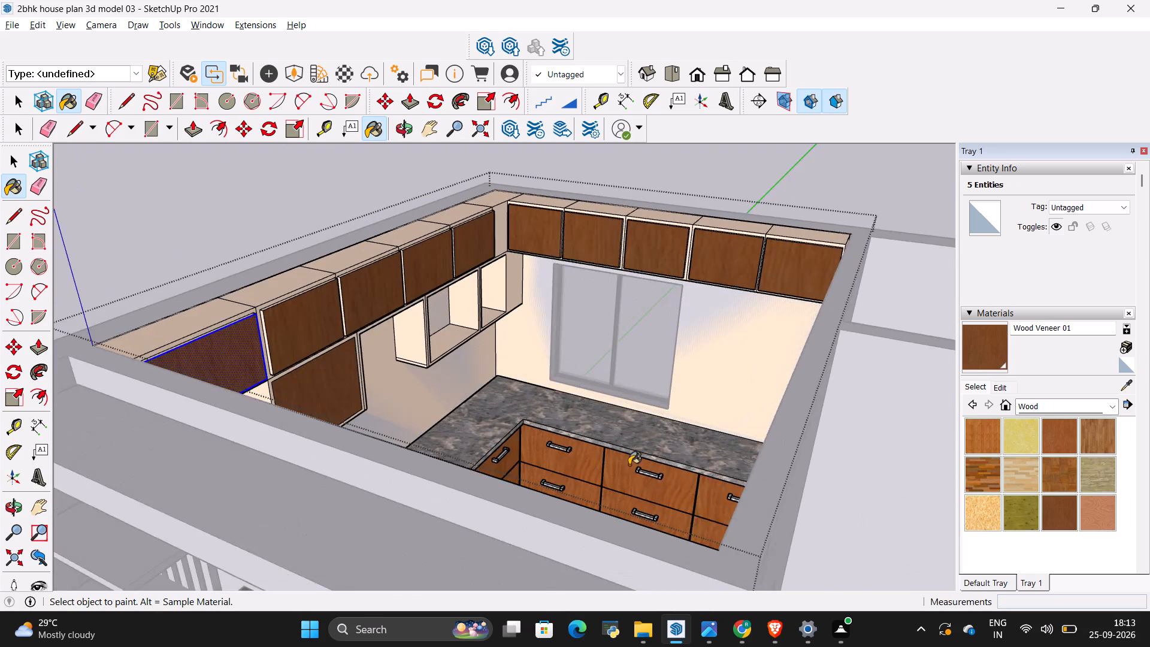
pyautogui.scroll(1, 629, 465)
pyautogui.moveTo(628, 467); pyautogui.dragTo(508, 519, button='middle')
pyautogui.scroll(14, 341, 246)
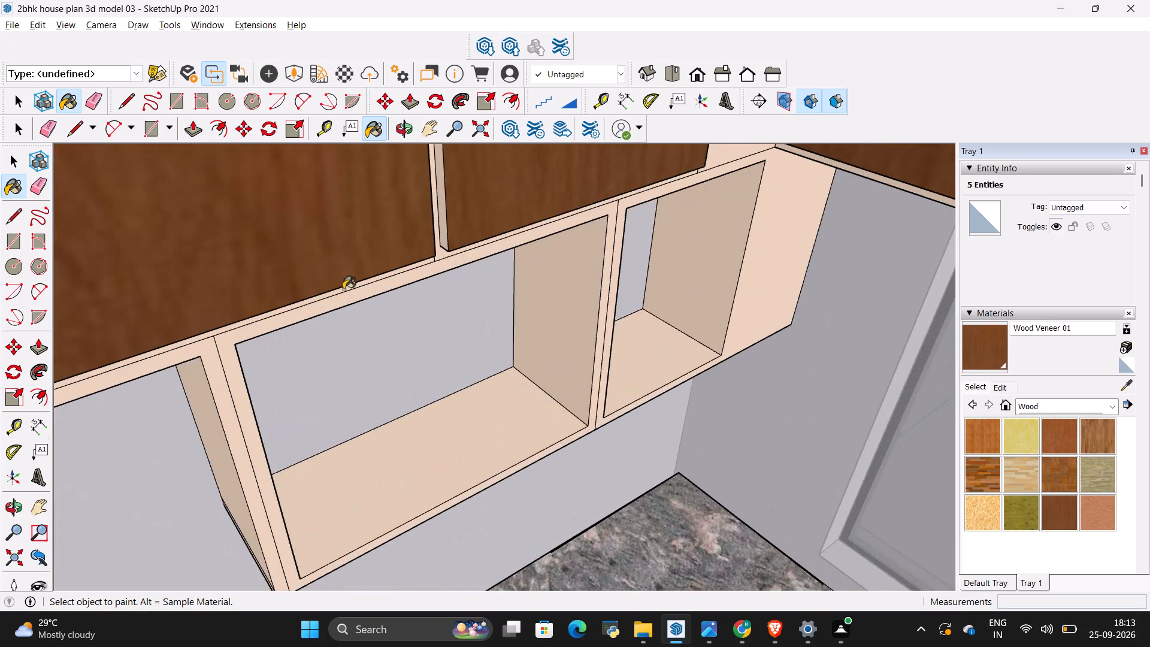
pyautogui.click(390, 451)
pyautogui.click(529, 326)
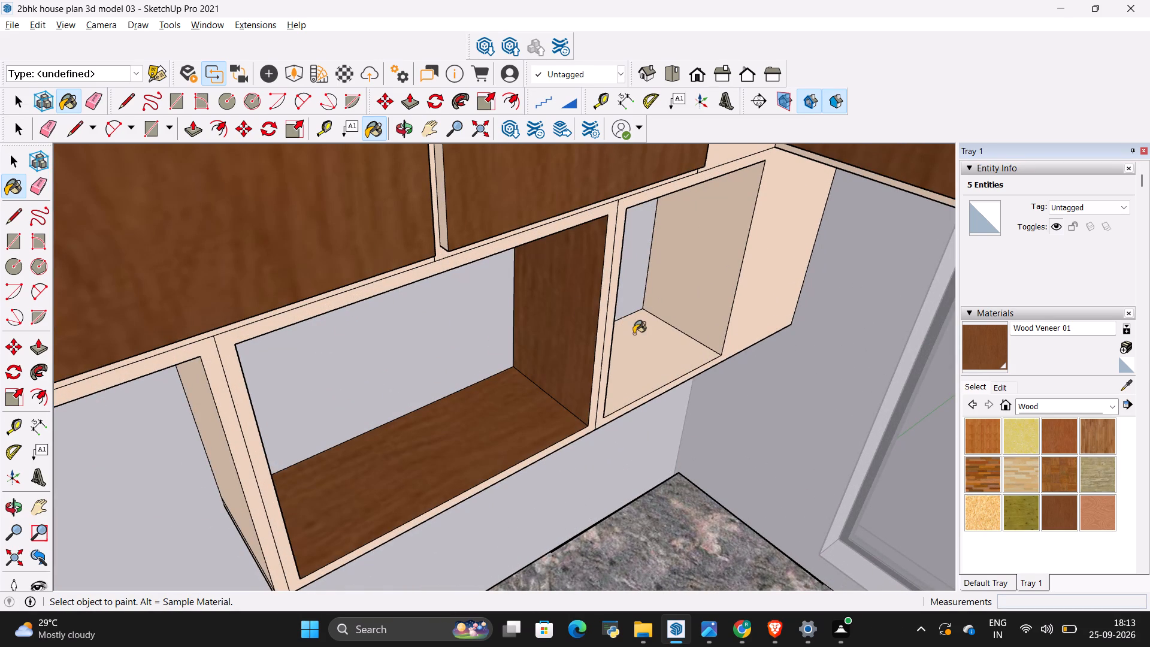
pyautogui.scroll(1, 547, 392)
pyautogui.moveTo(514, 390); pyautogui.dragTo(408, 394, button='middle')
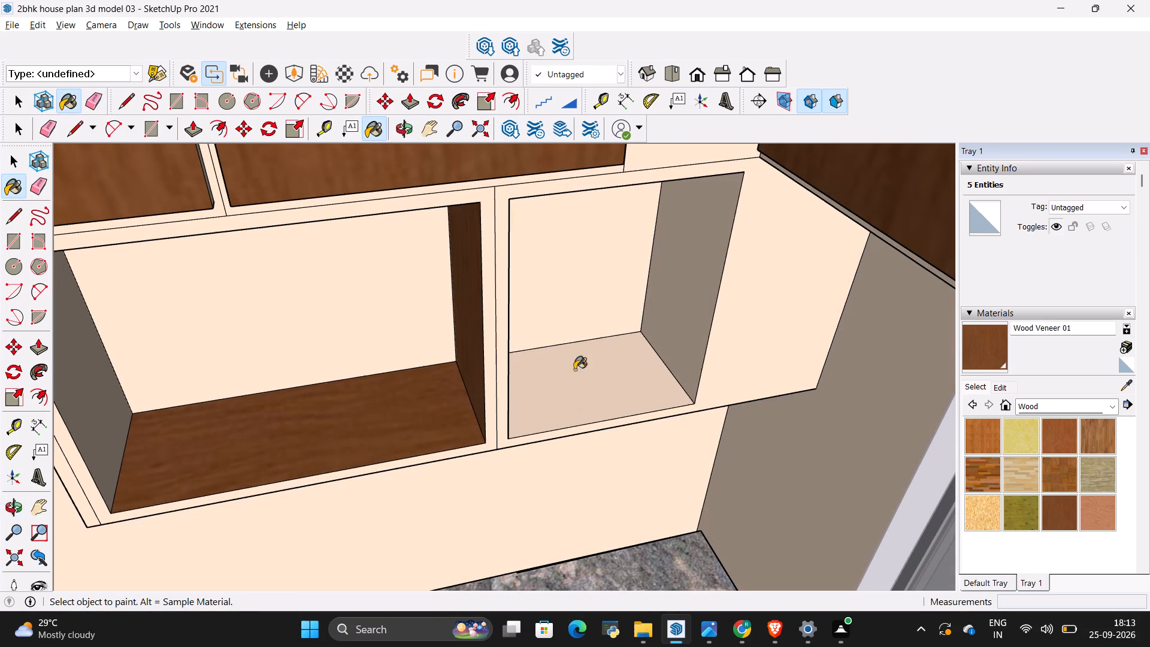
pyautogui.click(580, 377)
pyautogui.click(688, 294)
# Paint the backs and remaining inner side faces of the two open shelf compartments with Wood Veneer 01.
pyautogui.moveTo(629, 361); pyautogui.dragTo(458, 406, button='middle')
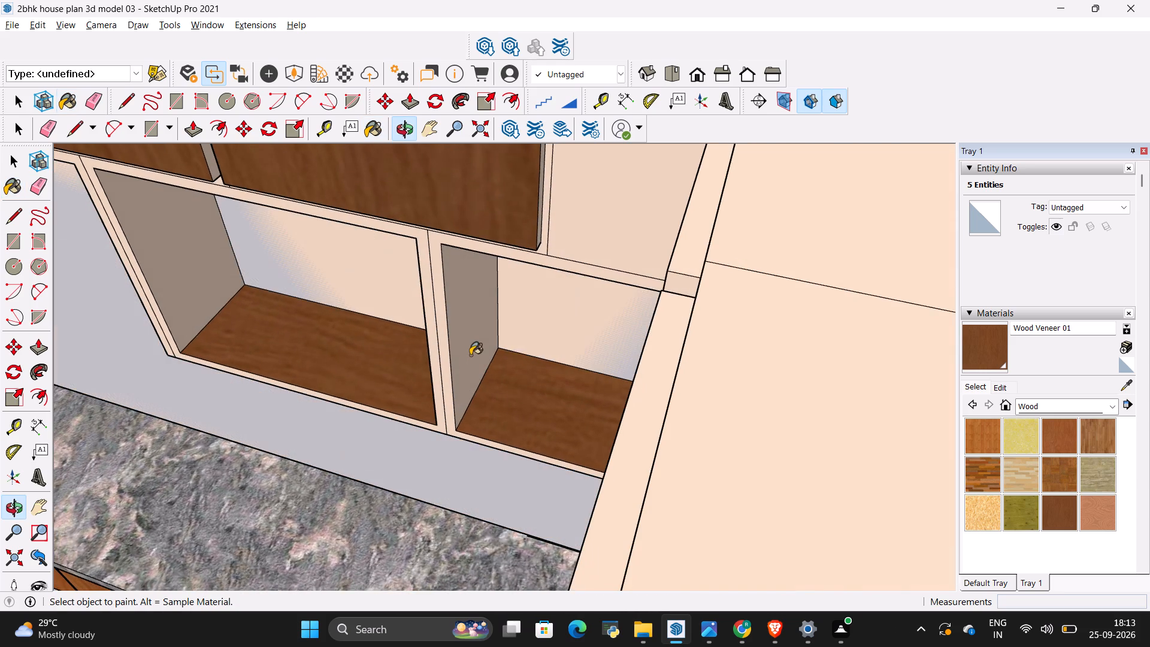
pyautogui.click(470, 347)
pyautogui.click(569, 314)
pyautogui.click(316, 284)
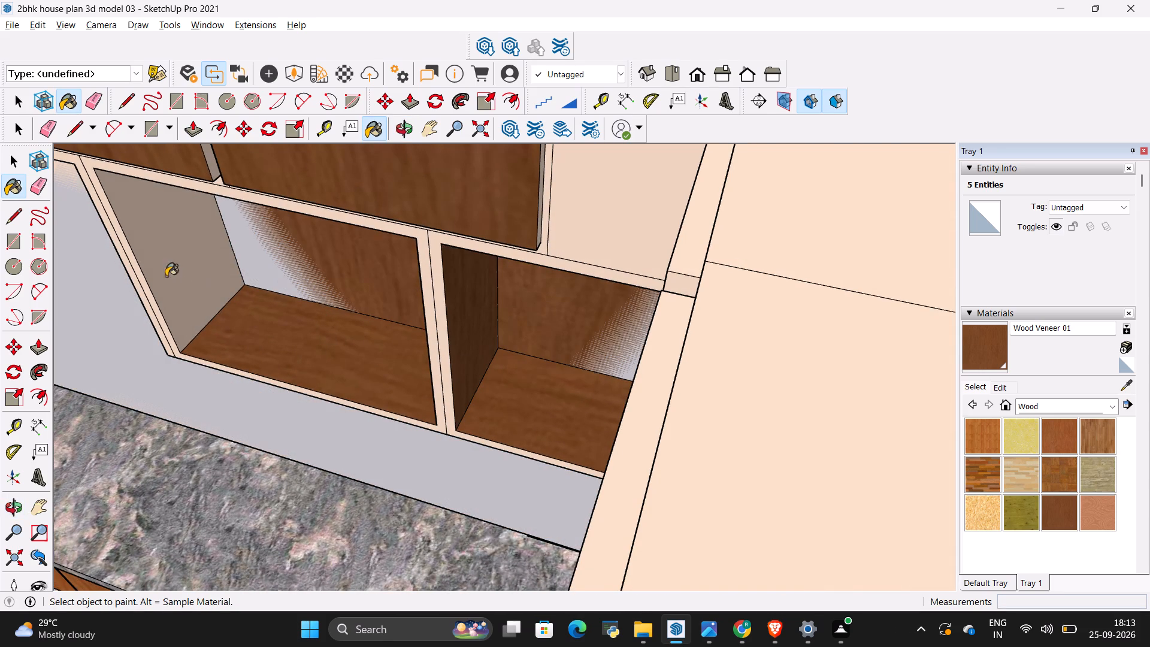
pyautogui.click(167, 276)
pyautogui.scroll(-8, 353, 516)
pyautogui.moveTo(323, 521); pyautogui.dragTo(438, 435, button='middle')
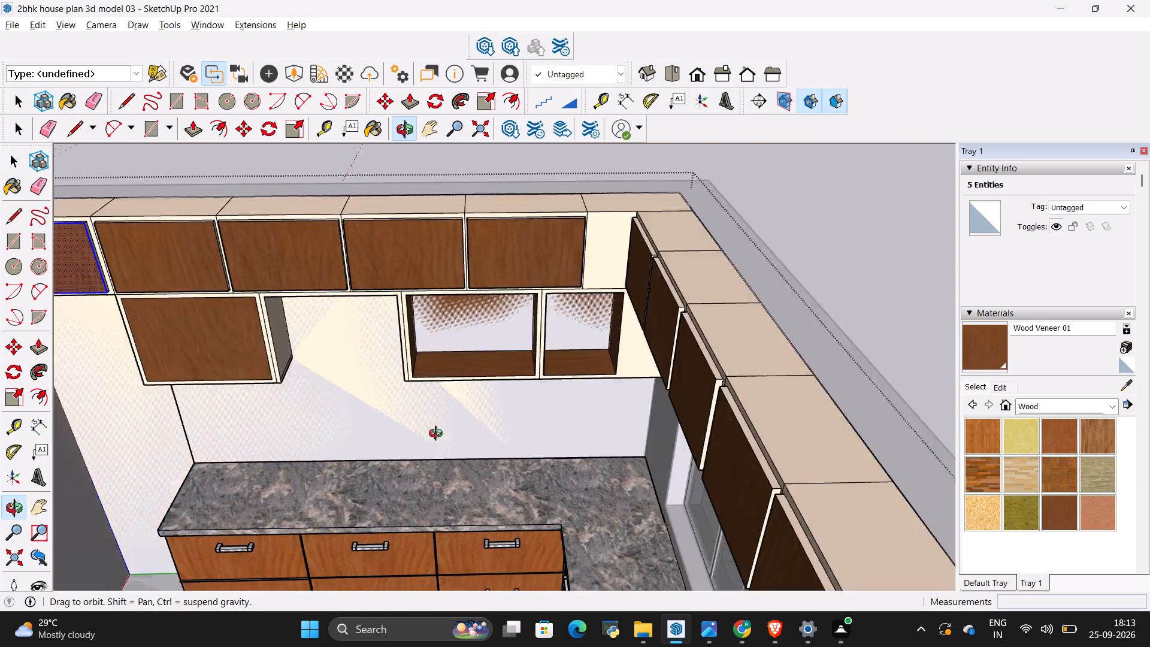
# Paint the inner top faces of the two open shelf compartments with Wood Veneer 01.
pyautogui.moveTo(438, 435); pyautogui.dragTo(458, 483, button='middle')
pyautogui.scroll(8, 512, 368)
pyautogui.moveTo(598, 524); pyautogui.dragTo(444, 275, button='middle')
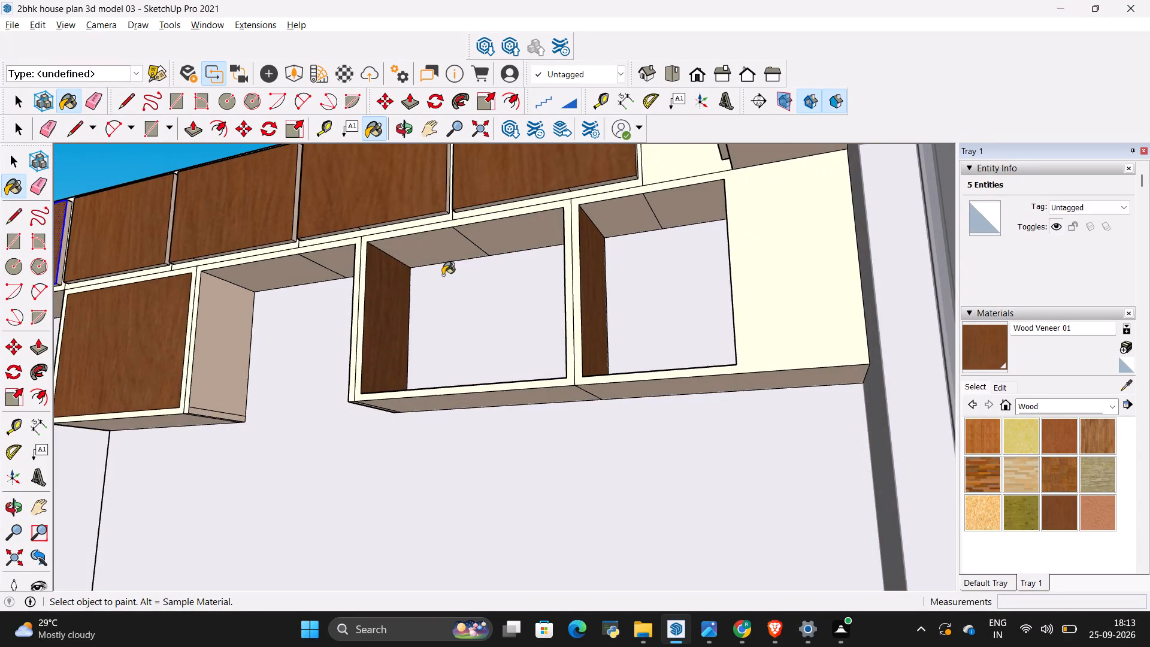
pyautogui.click(442, 252)
pyautogui.click(490, 249)
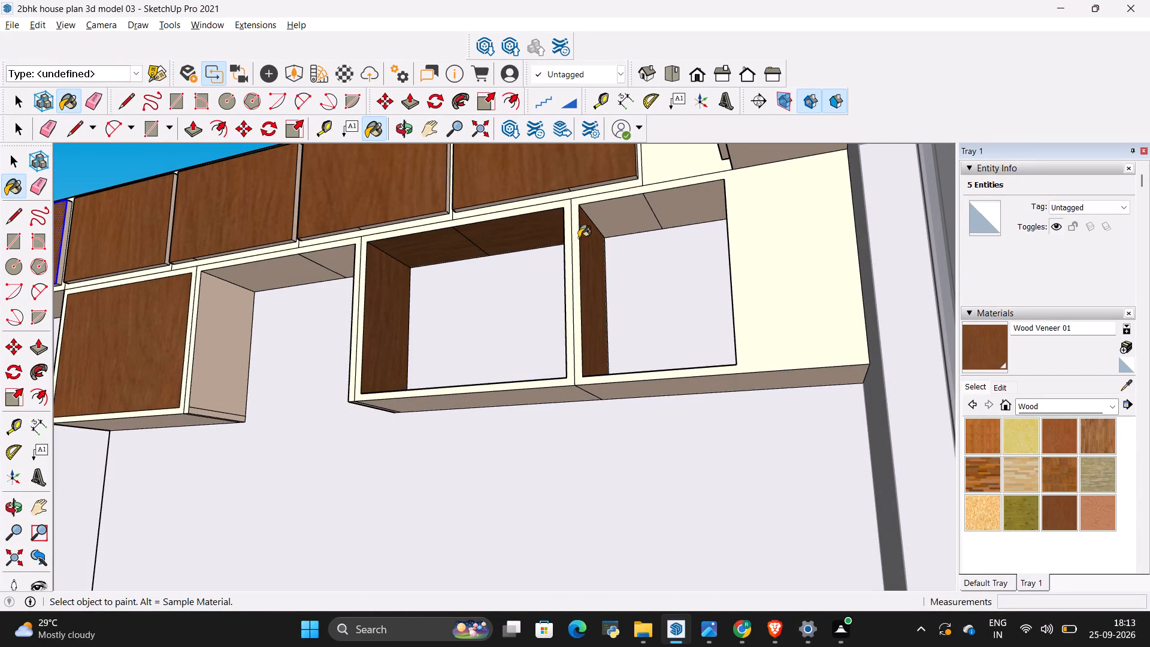
pyautogui.click(602, 229)
pyautogui.click(695, 220)
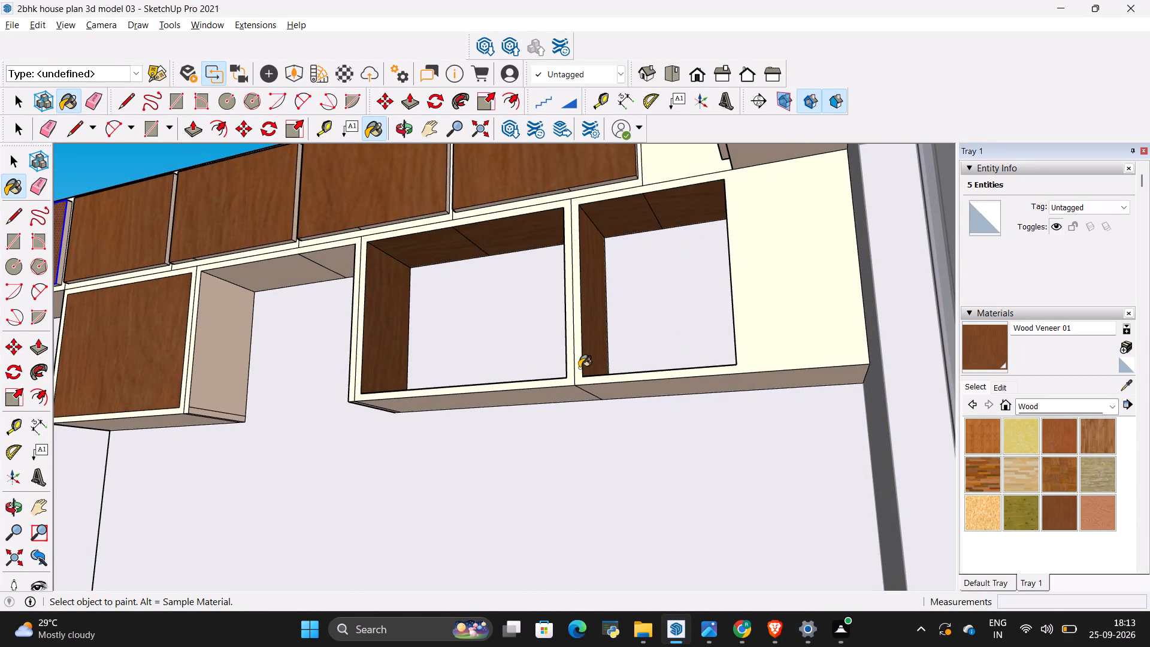
# Examine the kitchen's floor, countertop, wall cabinets and open shelves from above and from the room side.
pyautogui.scroll(-3, 579, 368)
pyautogui.moveTo(558, 373); pyautogui.dragTo(740, 511, button='middle')
pyautogui.scroll(-9, 711, 444)
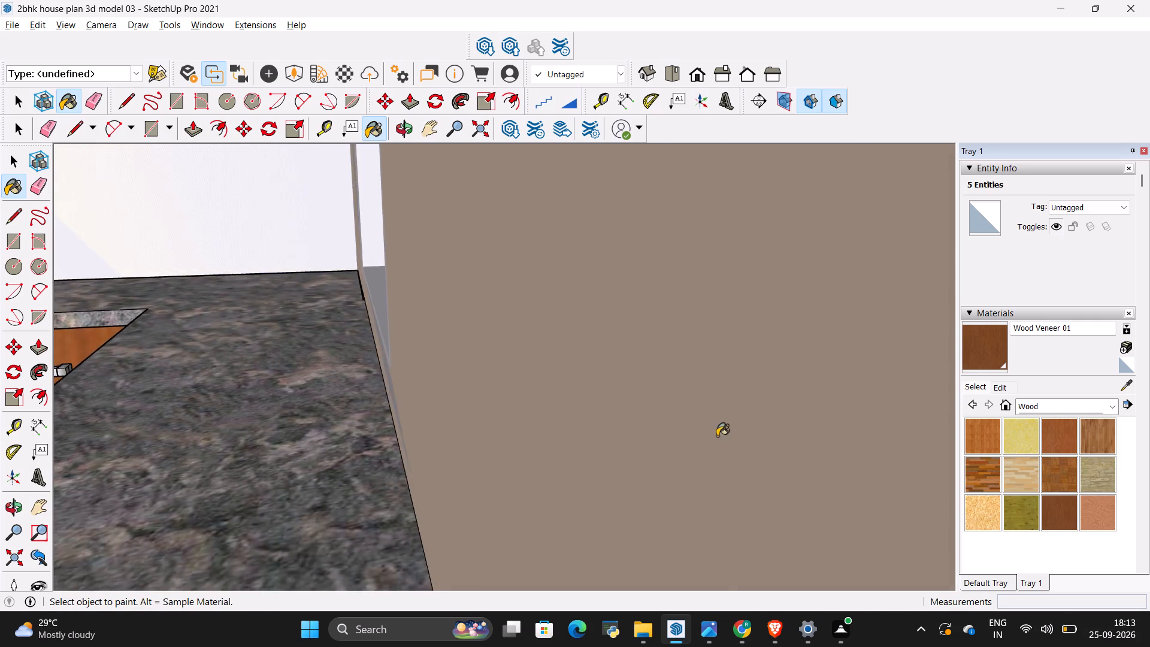
pyautogui.scroll(-20, 717, 436)
pyautogui.scroll(-14, 717, 436)
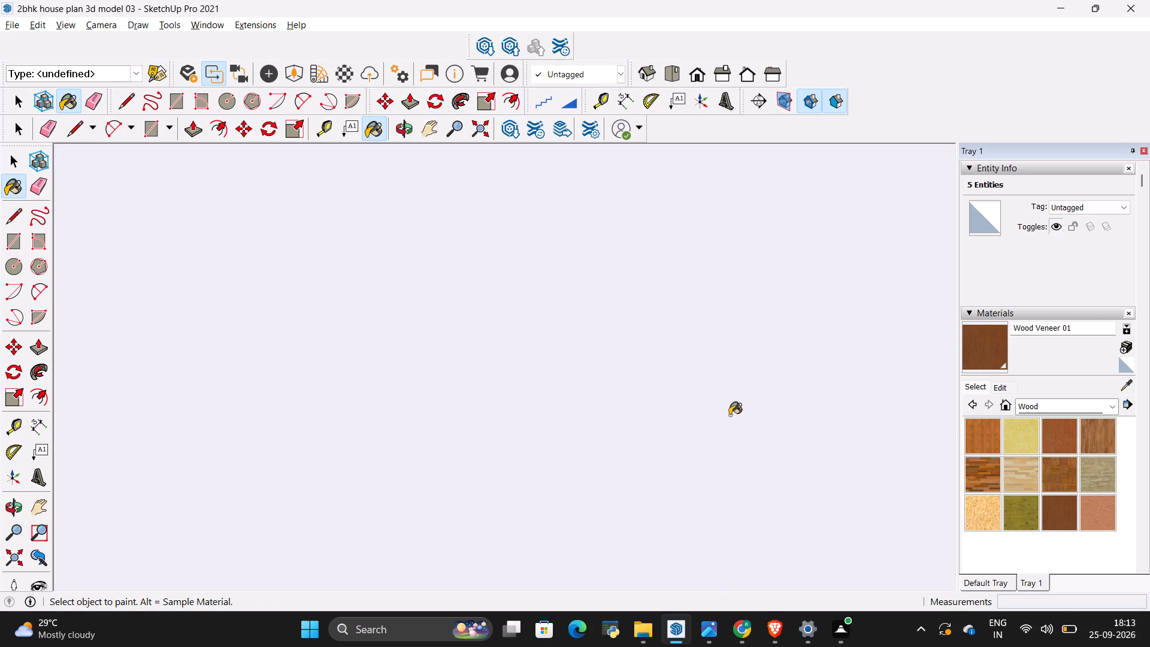
pyautogui.scroll(-20, 730, 415)
pyautogui.scroll(-20, 730, 415)
pyautogui.scroll(-2, 730, 415)
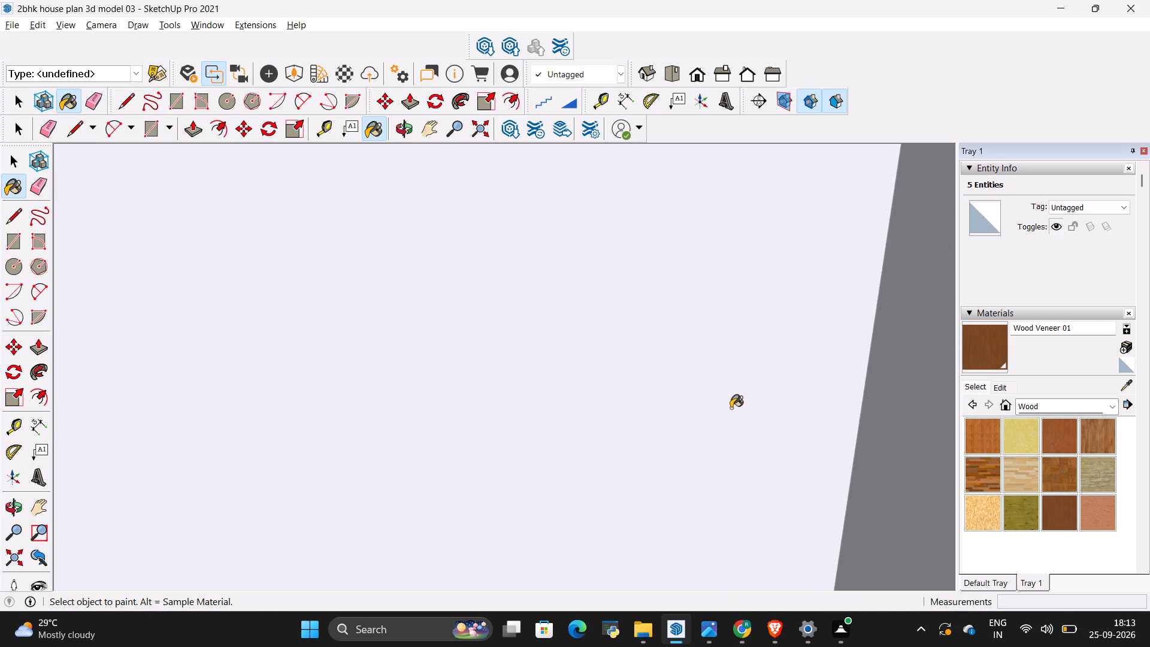
pyautogui.scroll(-18, 731, 408)
pyautogui.scroll(-4, 731, 406)
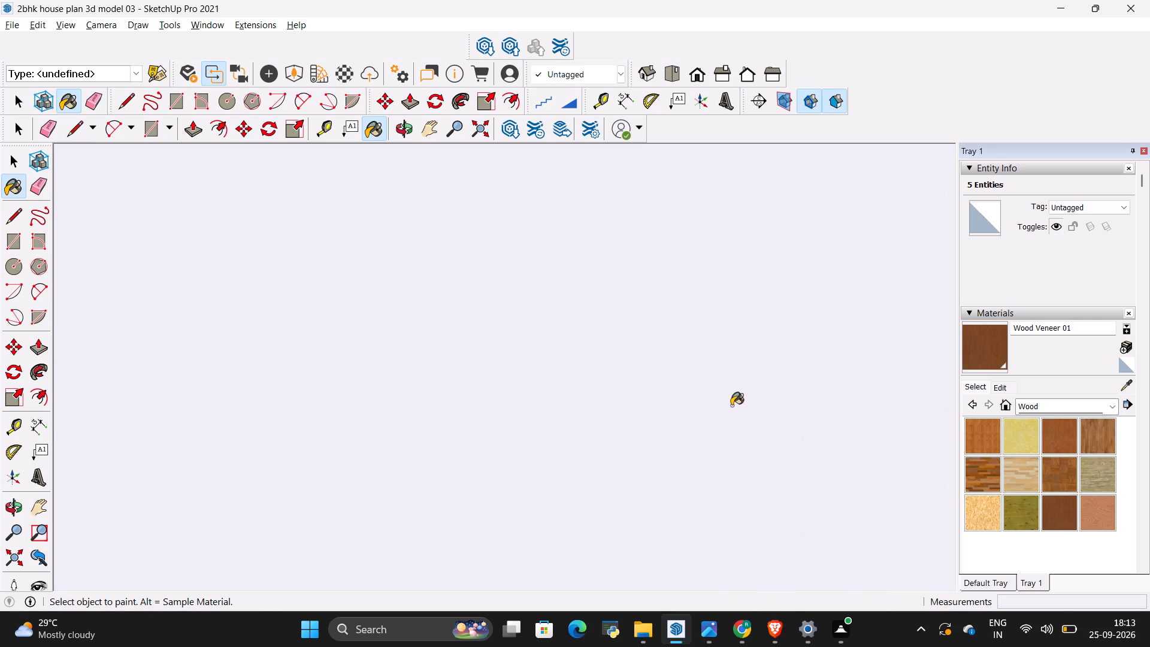
pyautogui.scroll(-2, 731, 406)
pyautogui.scroll(-20, 731, 406)
pyautogui.scroll(-12, 731, 406)
pyautogui.scroll(-20, 731, 406)
pyautogui.scroll(-1, 731, 406)
pyautogui.moveTo(634, 400); pyautogui.dragTo(666, 465, button='middle')
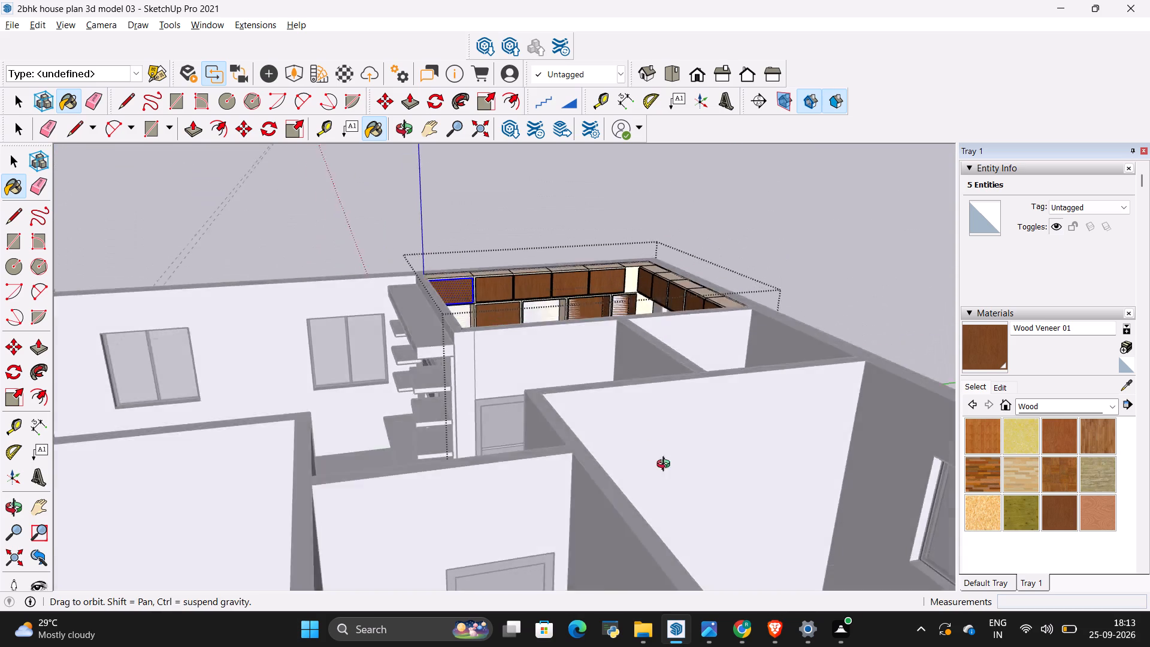
pyautogui.moveTo(666, 465); pyautogui.dragTo(725, 586, button='middle')
pyautogui.moveTo(576, 400); pyautogui.dragTo(756, 458, button='middle')
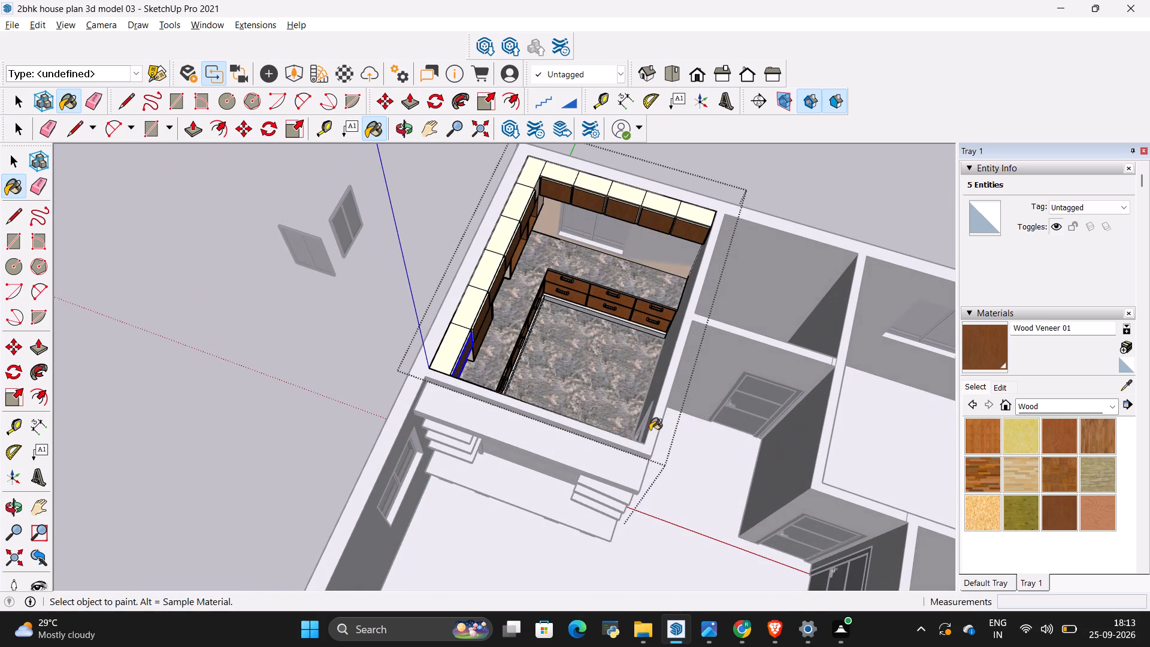
pyautogui.scroll(8, 545, 401)
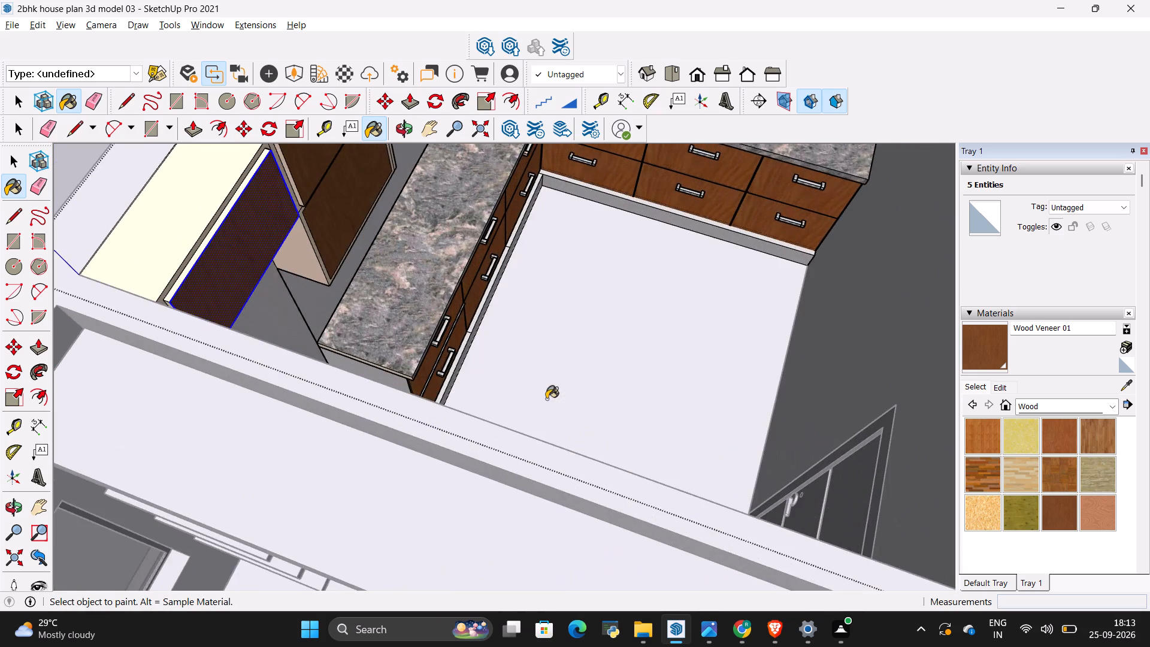
pyautogui.scroll(1, 544, 400)
pyautogui.moveTo(544, 400); pyautogui.dragTo(500, 499, button='middle')
pyautogui.scroll(1, 359, 476)
pyautogui.scroll(-3, 359, 476)
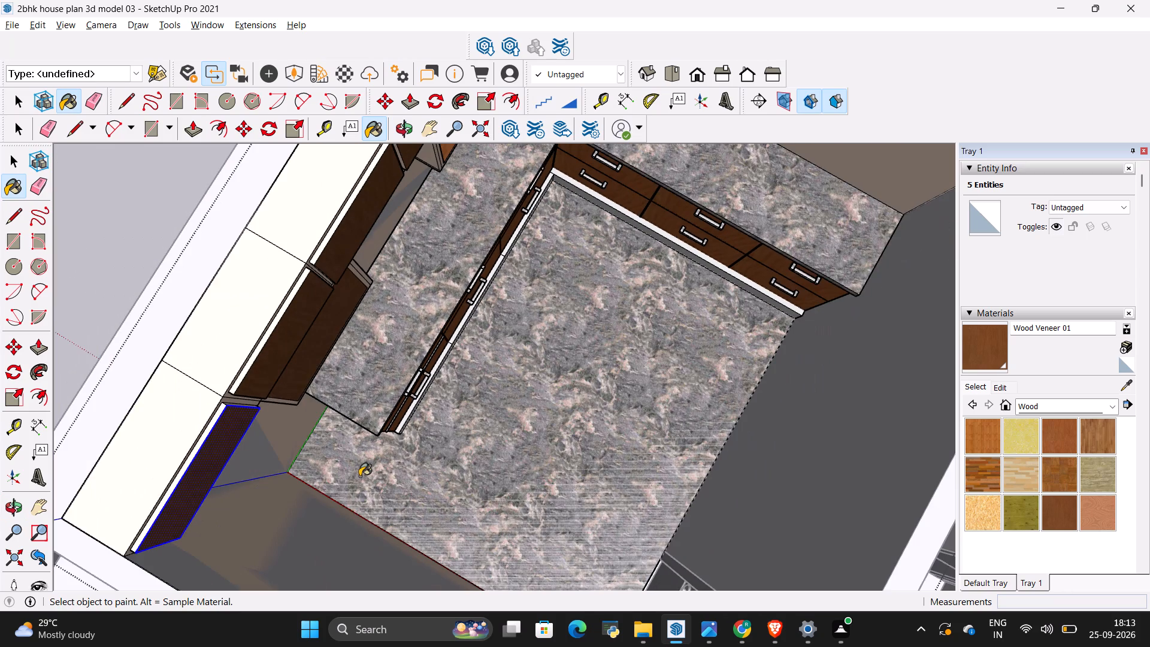
pyautogui.scroll(3, 378, 504)
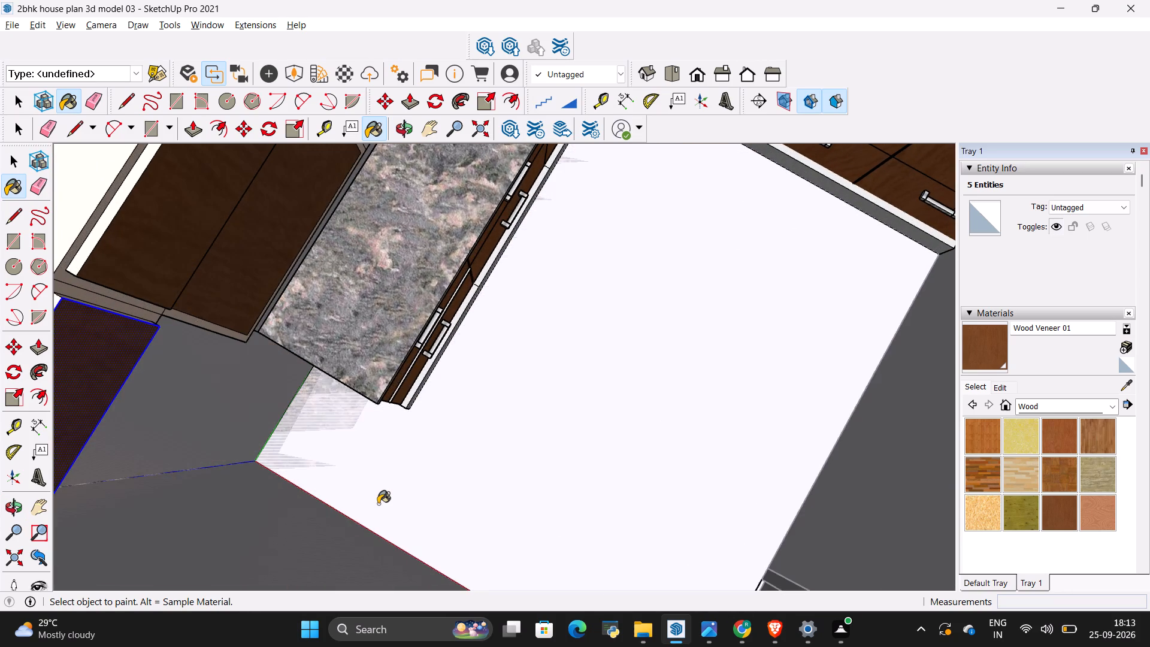
pyautogui.scroll(-9, 380, 501)
pyautogui.moveTo(367, 566); pyautogui.dragTo(107, 398, button='middle')
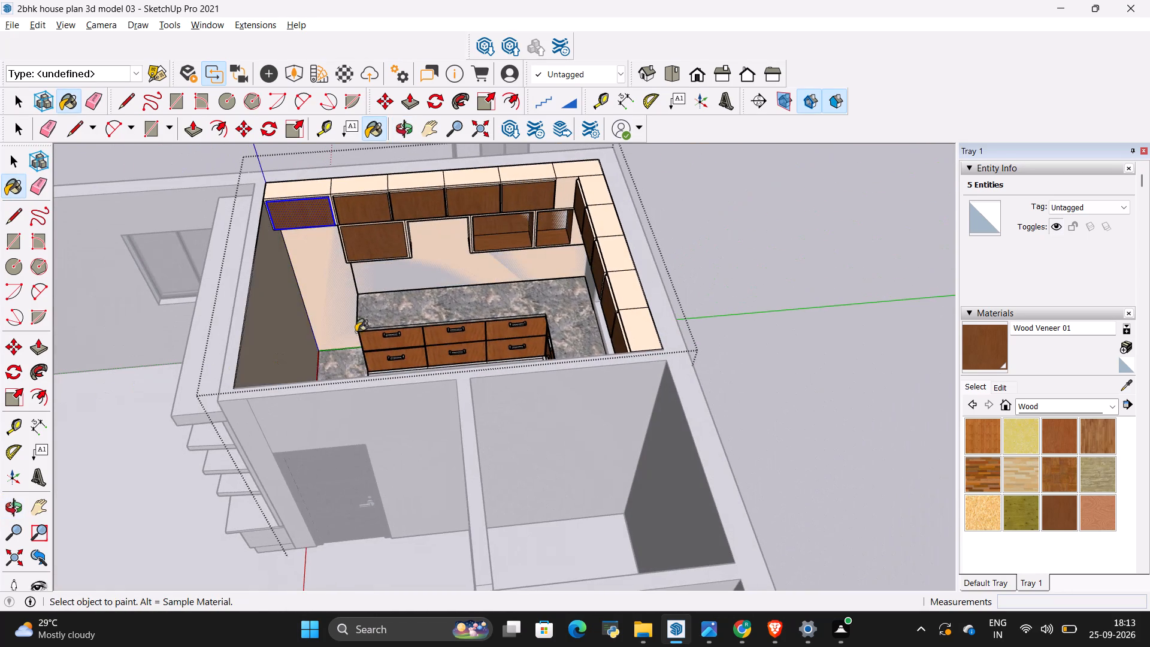
pyautogui.scroll(2, 320, 340)
pyautogui.moveTo(330, 395); pyautogui.dragTo(431, 397, button='middle')
pyautogui.press('space')
pyautogui.click(301, 330)
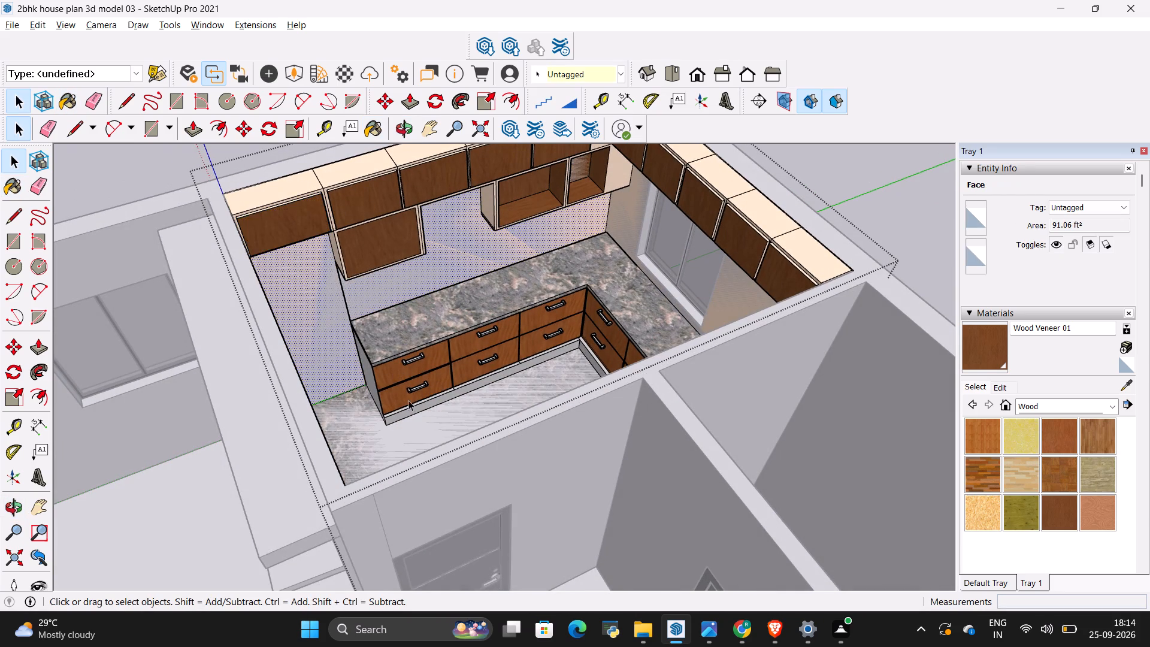
pyautogui.scroll(-3, 408, 401)
pyautogui.scroll(9, 579, 173)
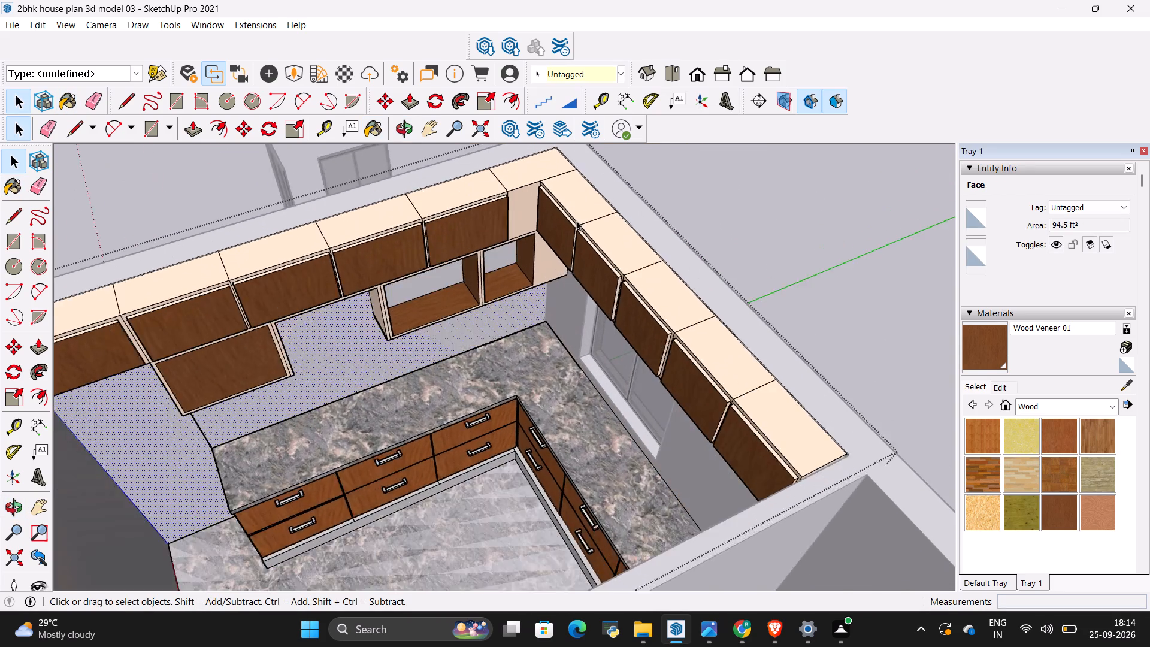
pyautogui.scroll(11, 576, 220)
pyautogui.scroll(-5, 513, 341)
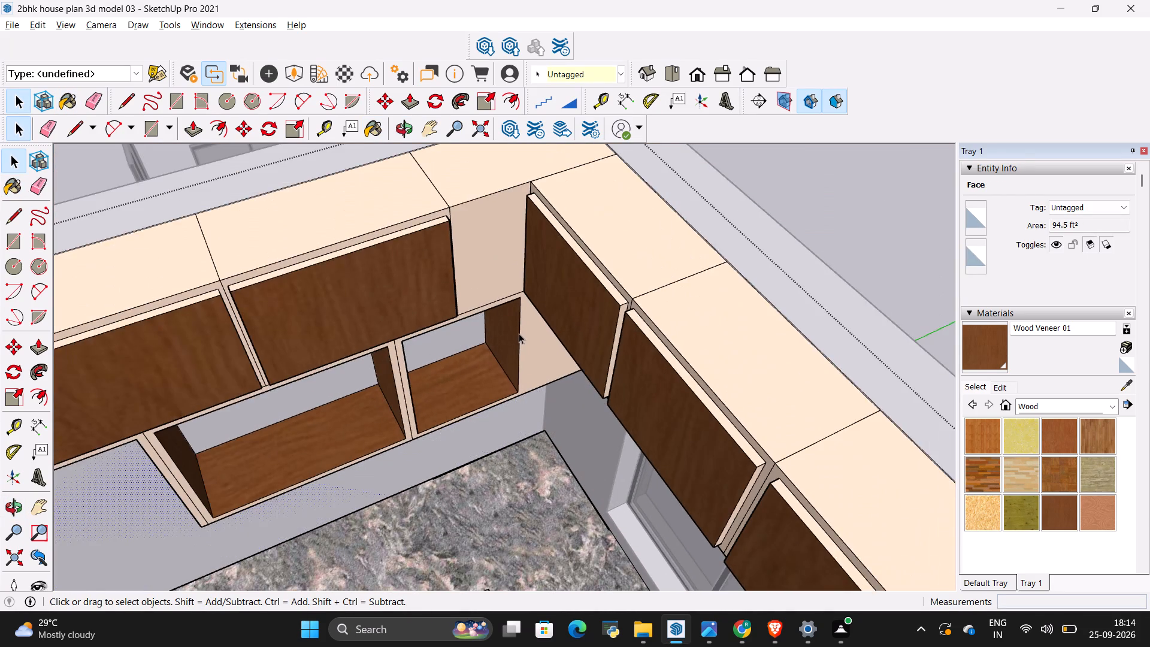
pyautogui.scroll(-10, 519, 333)
pyautogui.moveTo(425, 541); pyautogui.dragTo(537, 479, button='middle')
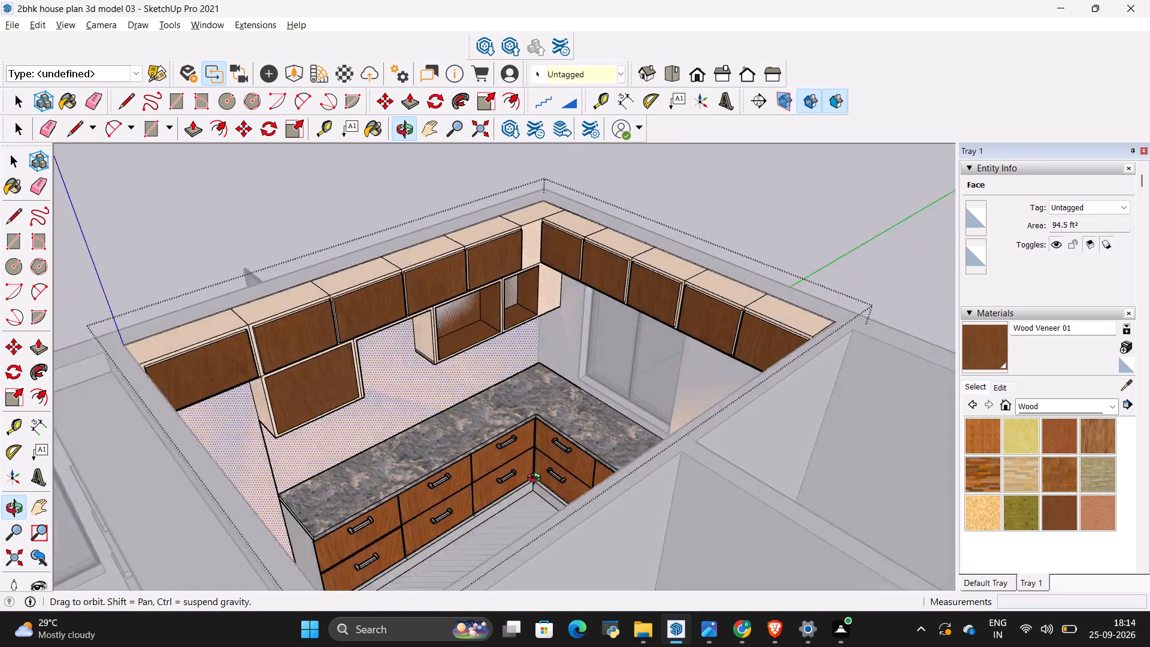
pyautogui.moveTo(537, 479); pyautogui.dragTo(458, 438, button='middle')
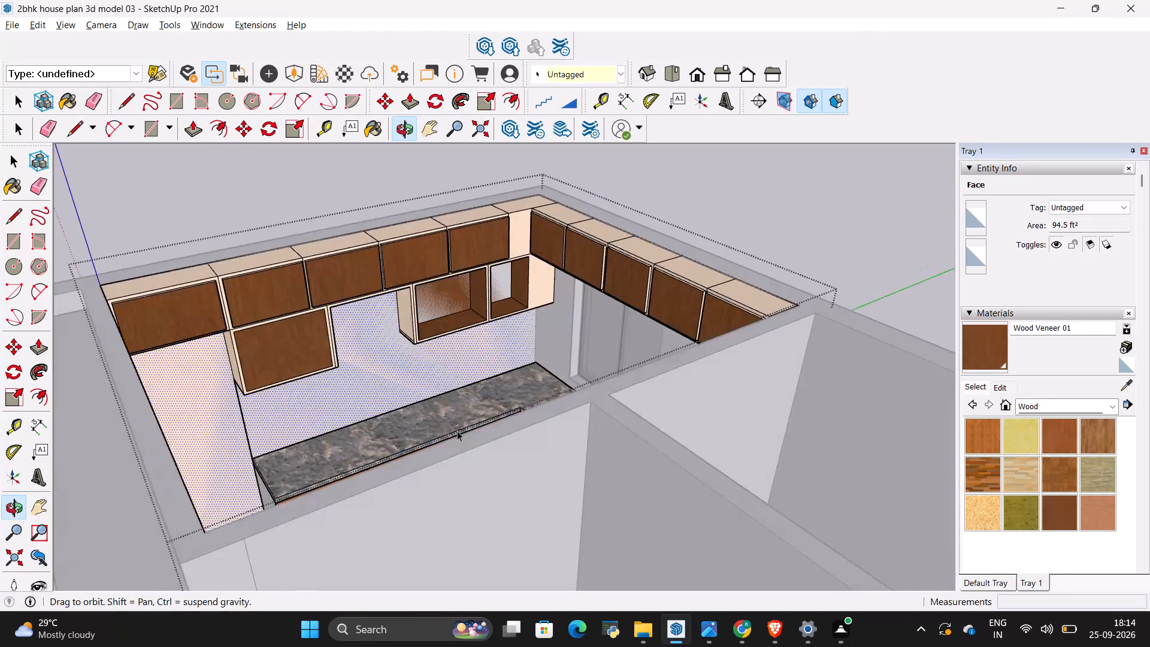
pyautogui.scroll(17, 549, 269)
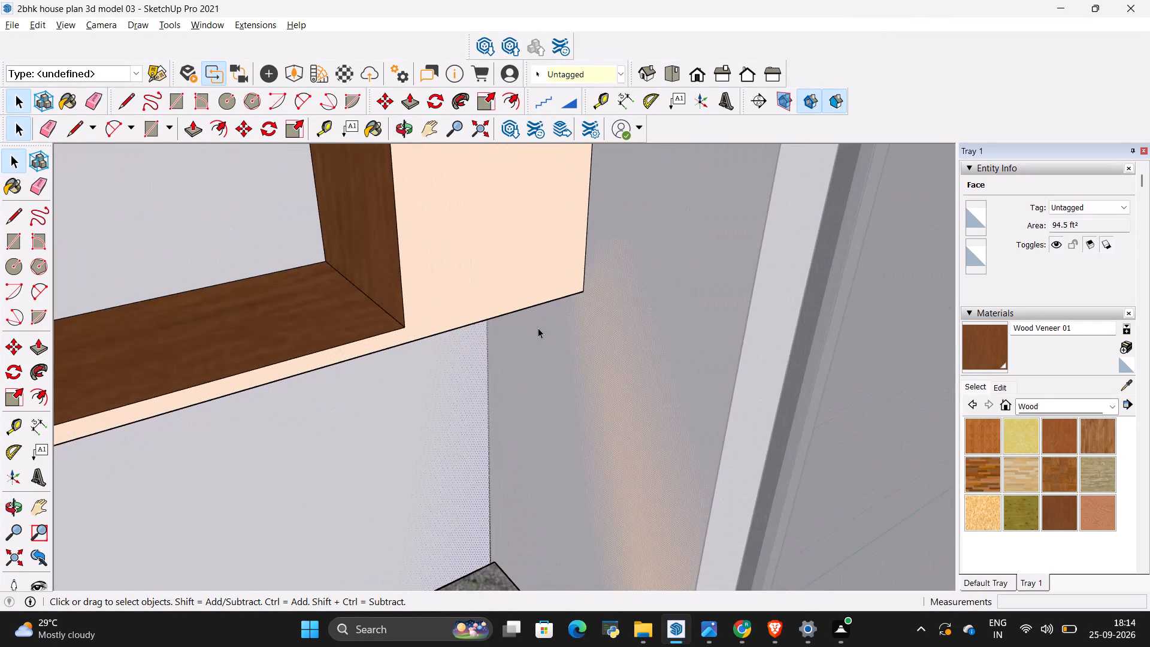
pyautogui.scroll(-15, 544, 322)
pyautogui.scroll(5, 518, 290)
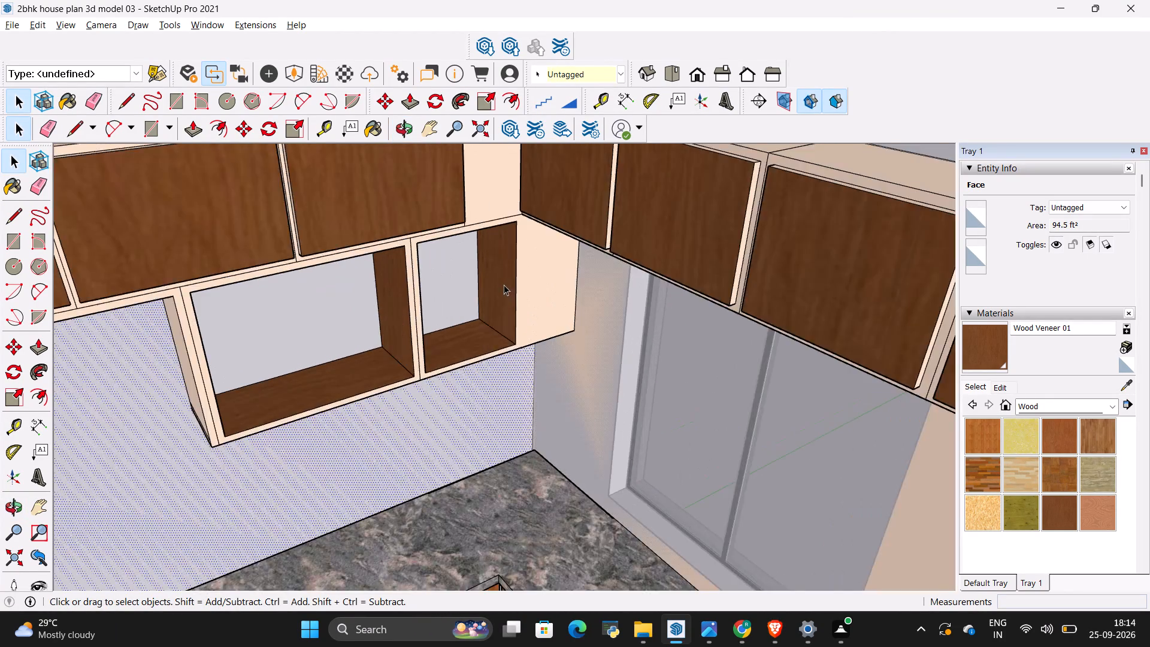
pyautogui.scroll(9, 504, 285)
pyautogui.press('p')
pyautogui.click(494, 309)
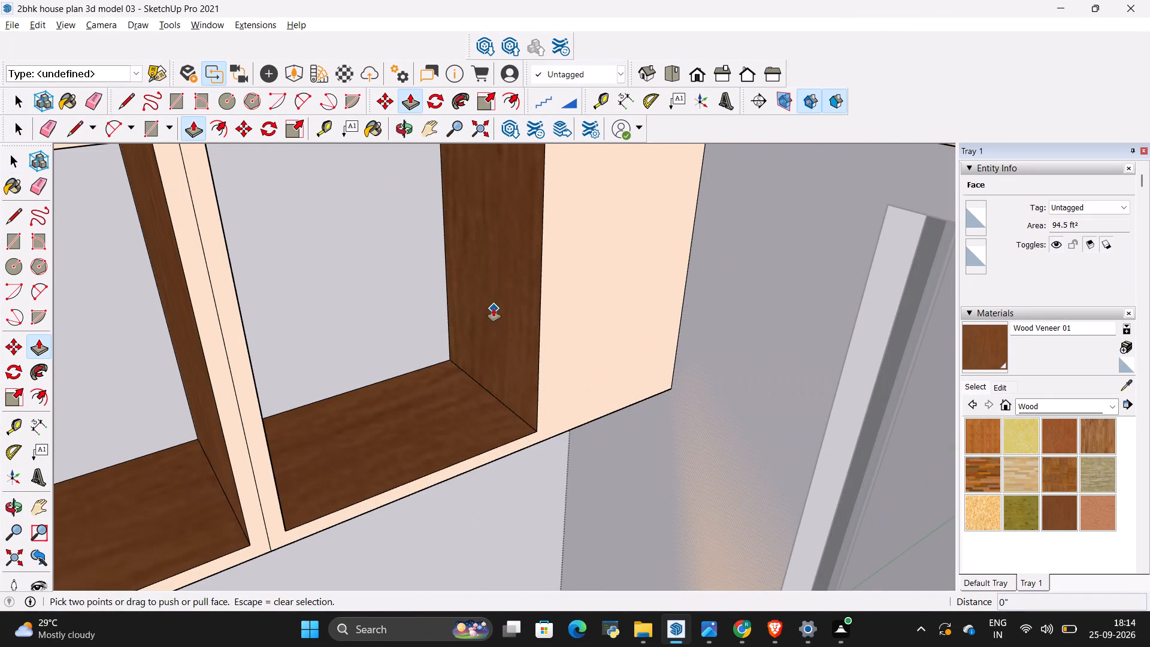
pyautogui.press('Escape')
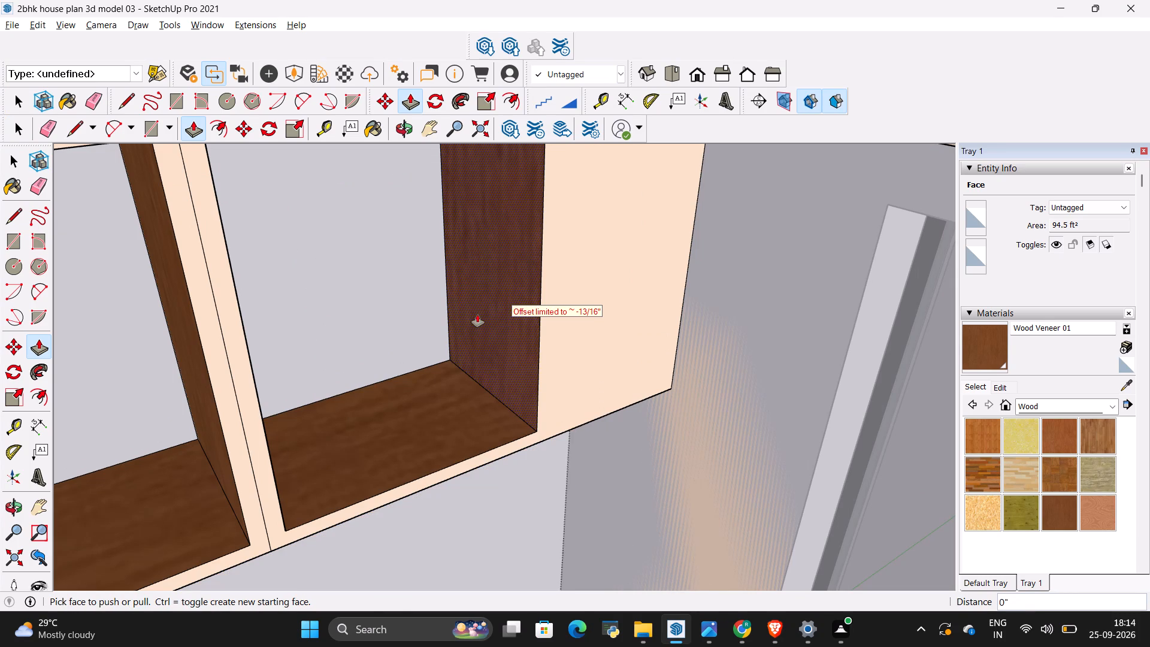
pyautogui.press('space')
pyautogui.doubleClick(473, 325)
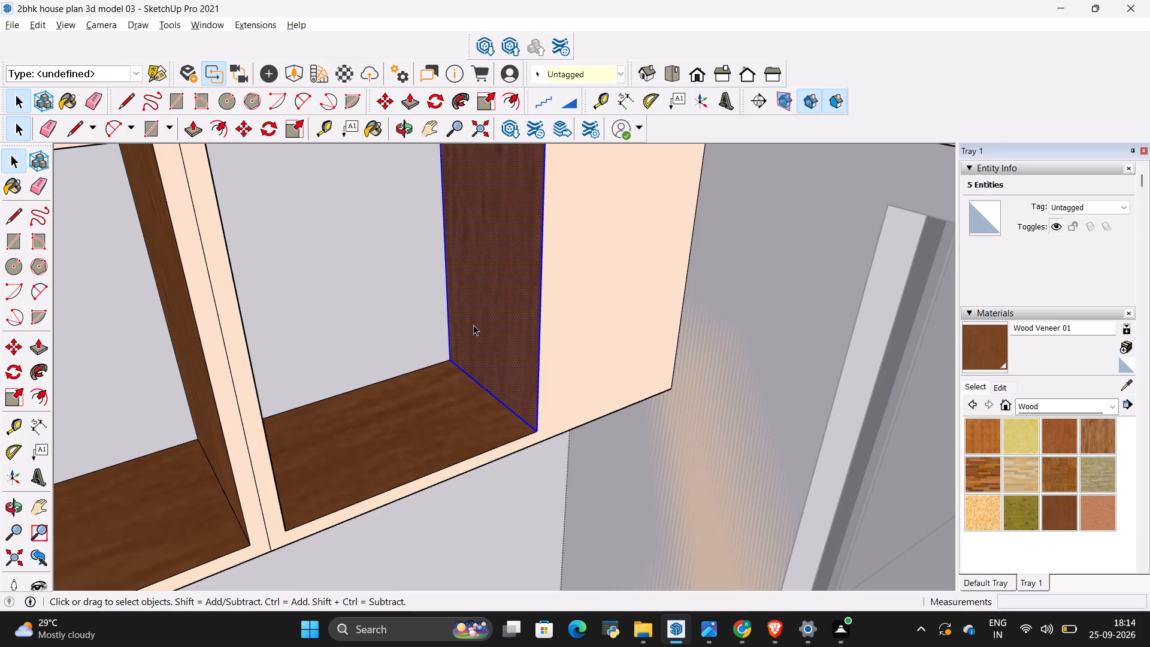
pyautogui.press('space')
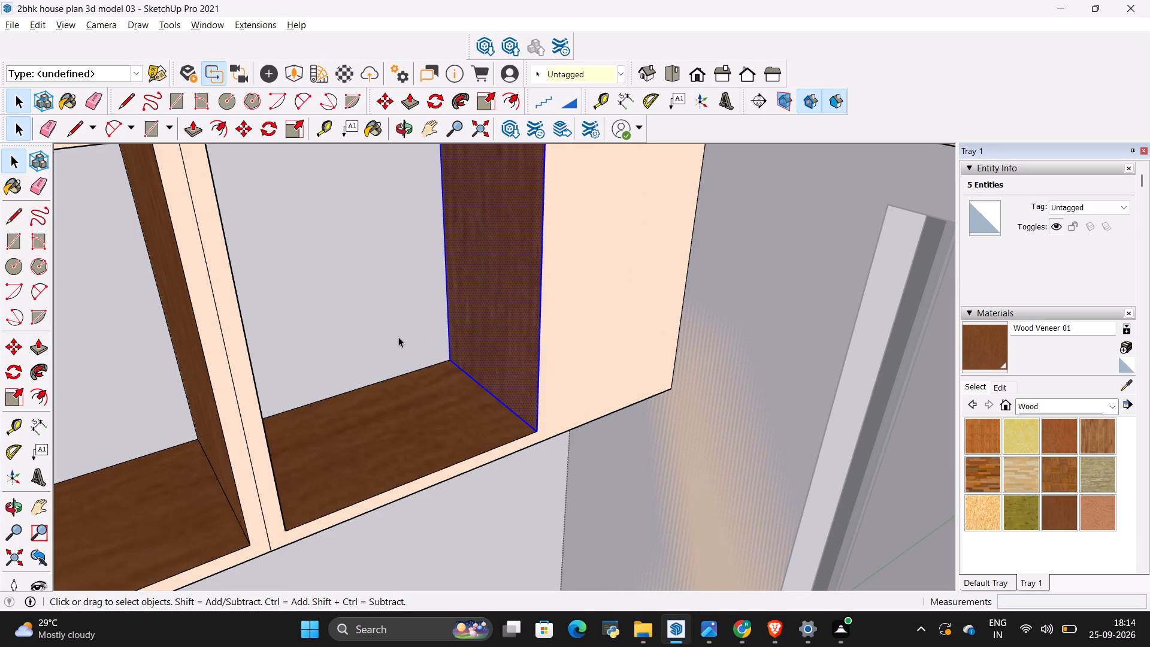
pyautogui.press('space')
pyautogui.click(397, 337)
# Push the window-side inner face of the open shelf compartment nearest the corner outward about 11 3/4" to widen it.
pyautogui.click(512, 323)
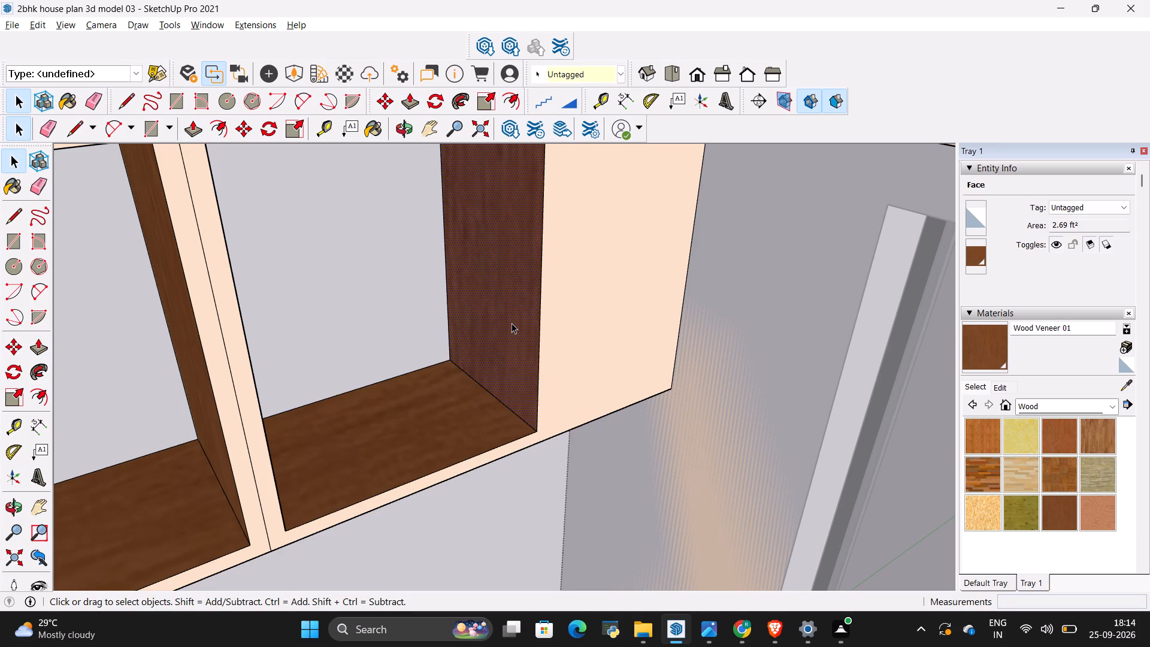
pyautogui.press('p')
pyautogui.click(512, 323)
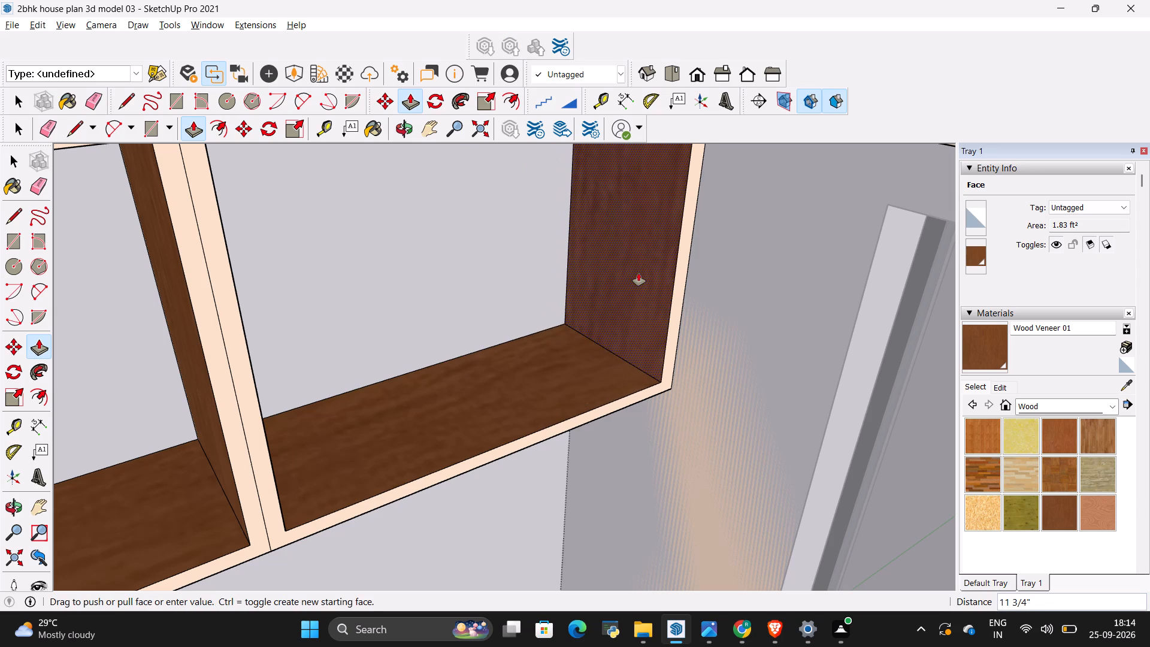
pyautogui.click(638, 273)
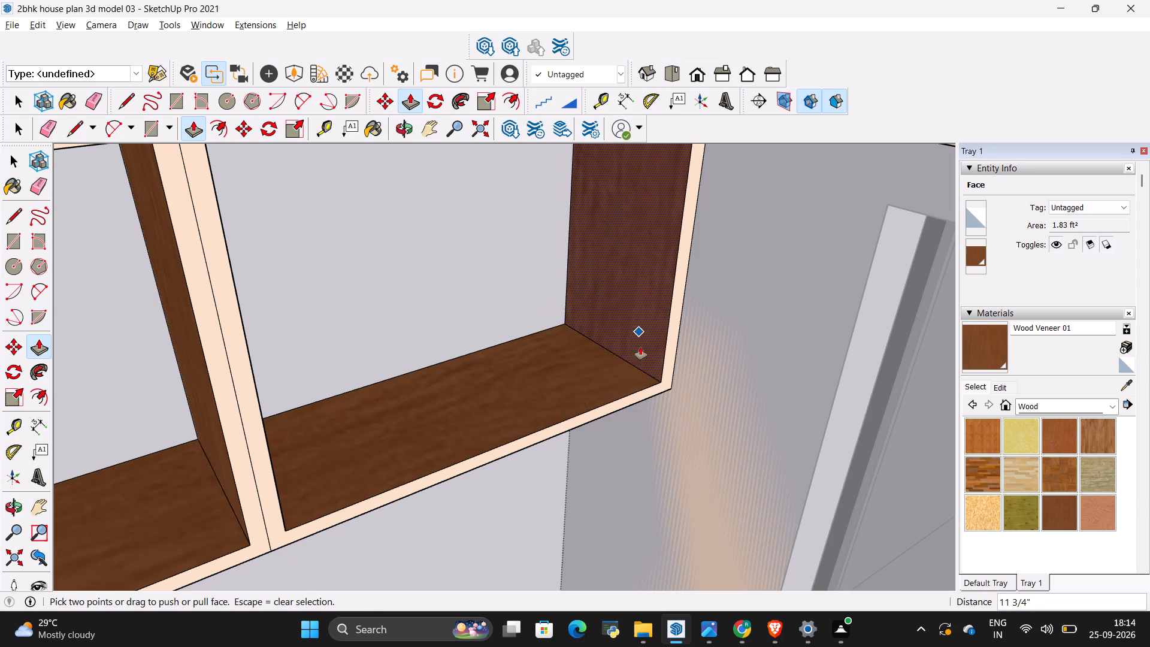
pyautogui.press('space')
pyautogui.click(710, 407)
# Exit editing of the kitchen group.
pyautogui.scroll(-9, 710, 408)
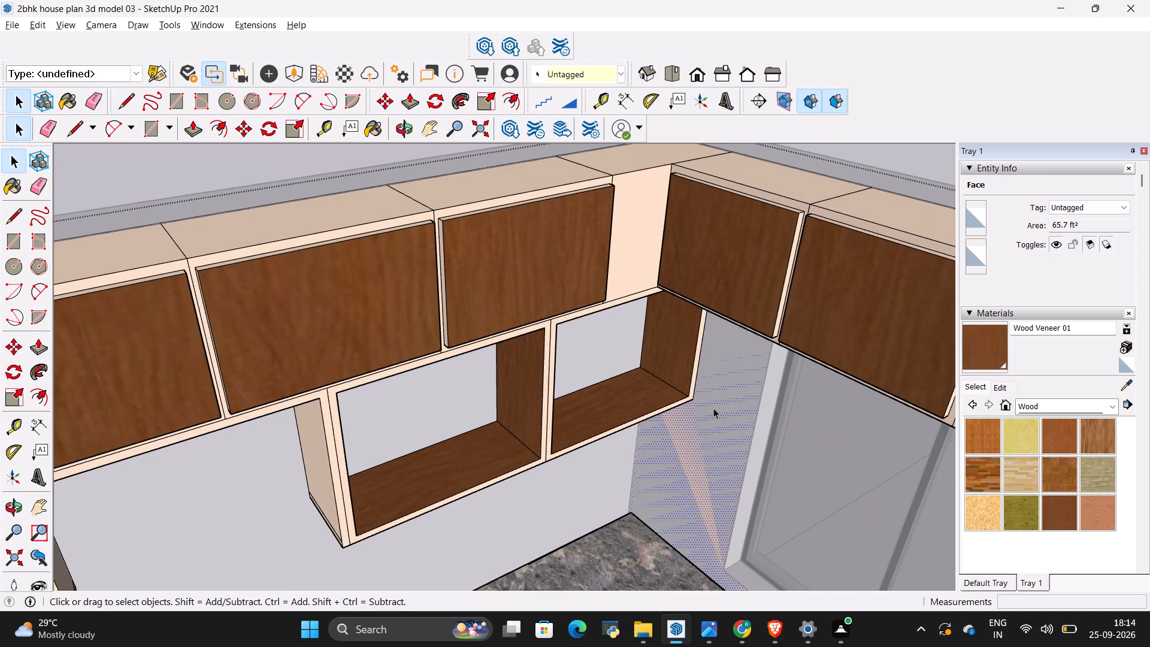
pyautogui.moveTo(690, 400); pyautogui.dragTo(606, 342, button='middle')
pyautogui.scroll(-1, 690, 400)
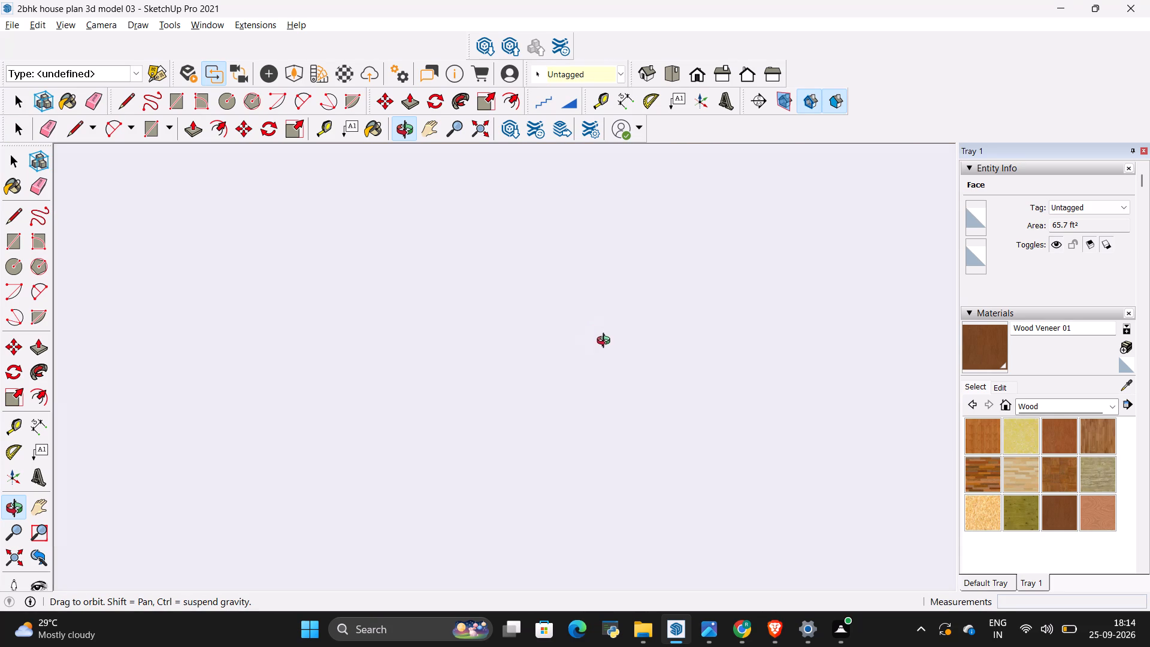
pyautogui.moveTo(606, 342); pyautogui.dragTo(692, 391, button='middle')
pyautogui.scroll(-3, 672, 376)
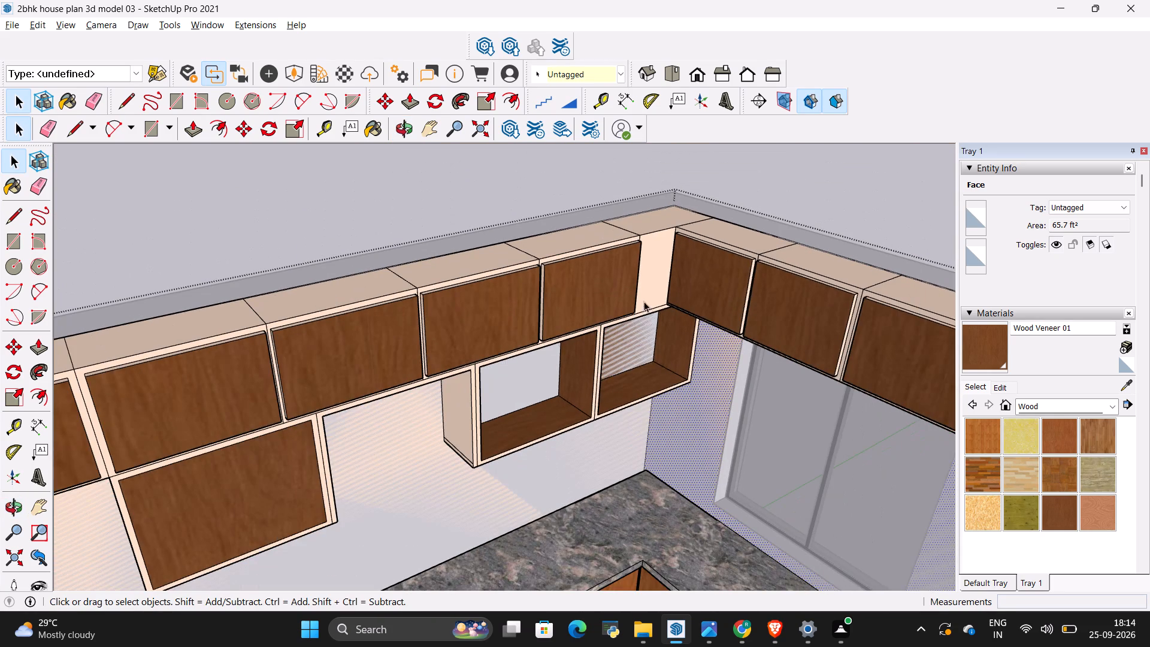
pyautogui.press('space')
pyautogui.click(504, 180)
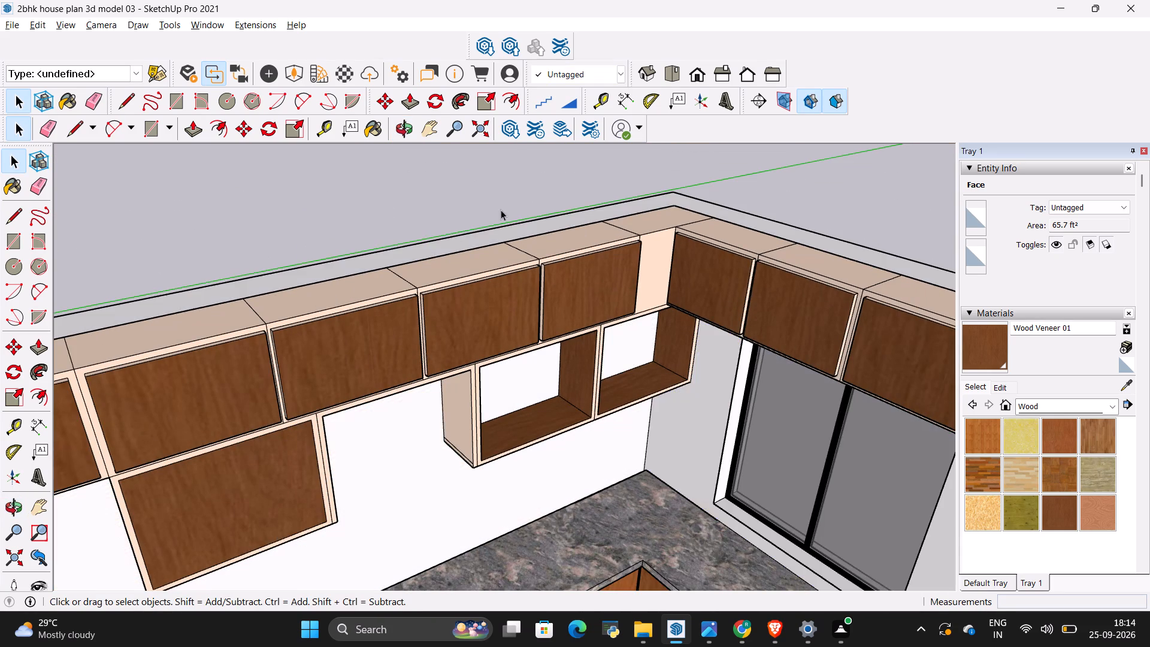
# Examine the kitchen's painted cabinets and widened open shelf from several angles around the house.
pyautogui.scroll(-5, 604, 398)
pyautogui.moveTo(621, 482); pyautogui.dragTo(503, 489, button='middle')
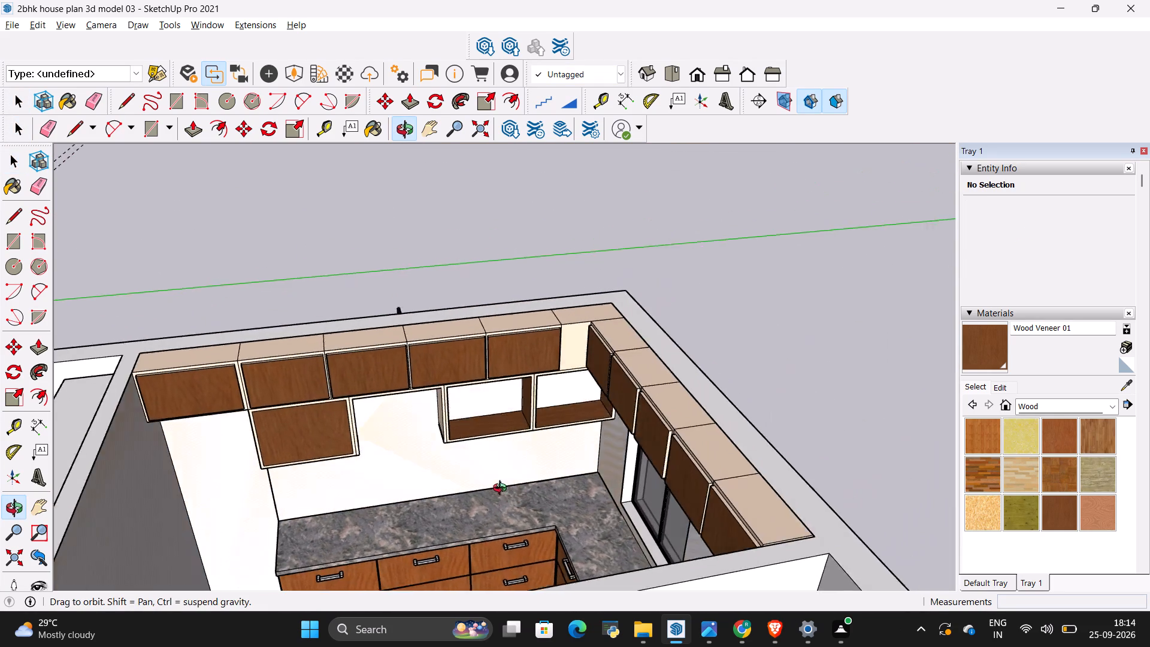
pyautogui.moveTo(503, 489); pyautogui.dragTo(498, 488, button='middle')
pyautogui.scroll(-4, 525, 440)
pyautogui.moveTo(516, 486); pyautogui.dragTo(712, 470, button='middle')
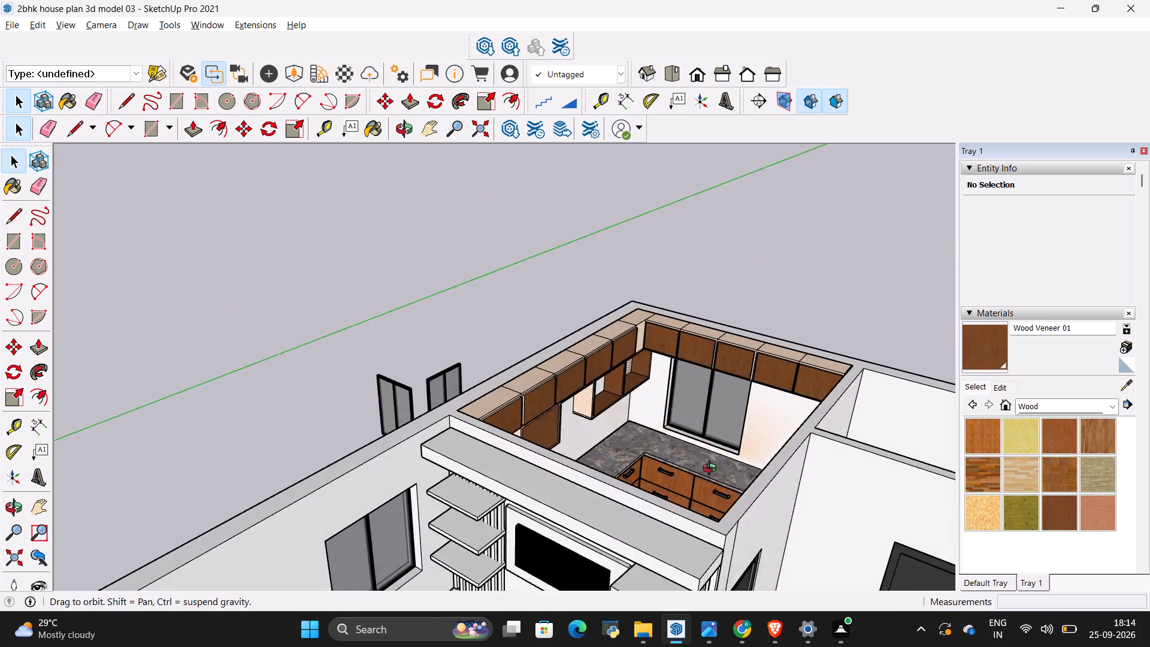
pyautogui.moveTo(712, 470); pyautogui.dragTo(615, 467, button='middle')
pyautogui.scroll(-4, 357, 471)
pyautogui.scroll(6, 527, 509)
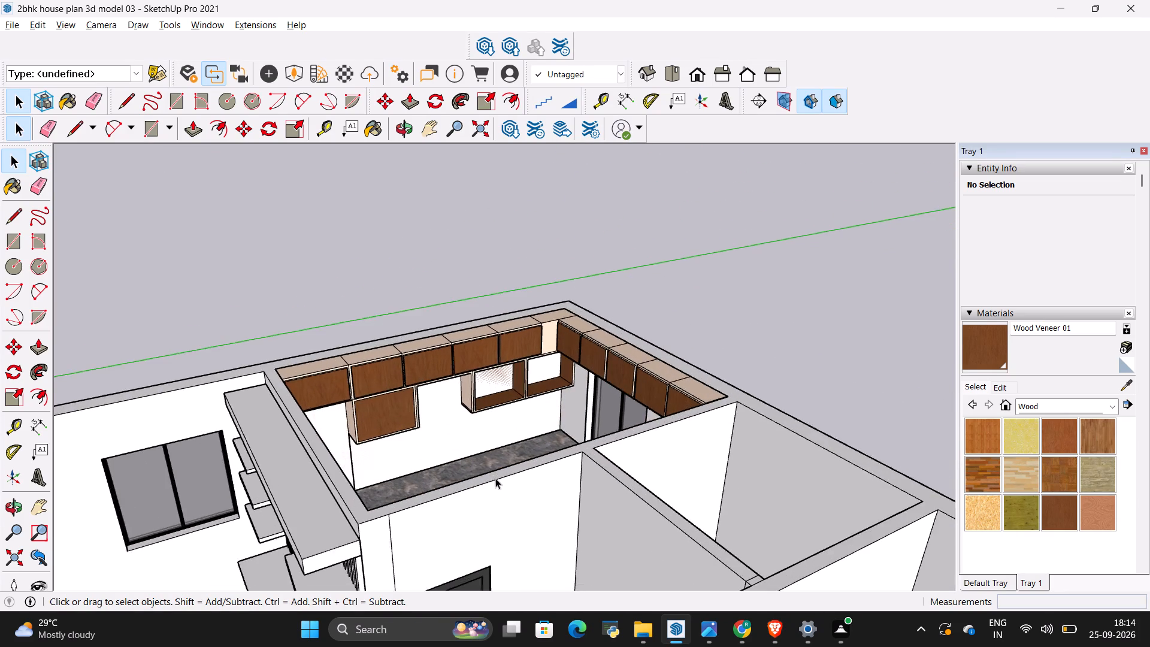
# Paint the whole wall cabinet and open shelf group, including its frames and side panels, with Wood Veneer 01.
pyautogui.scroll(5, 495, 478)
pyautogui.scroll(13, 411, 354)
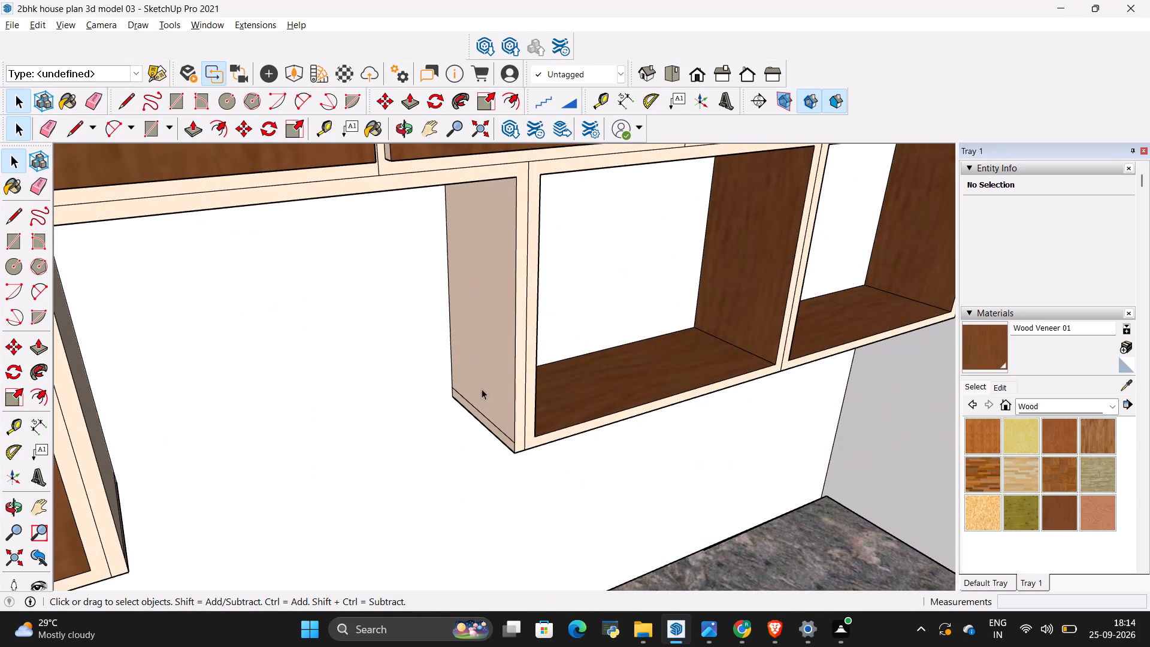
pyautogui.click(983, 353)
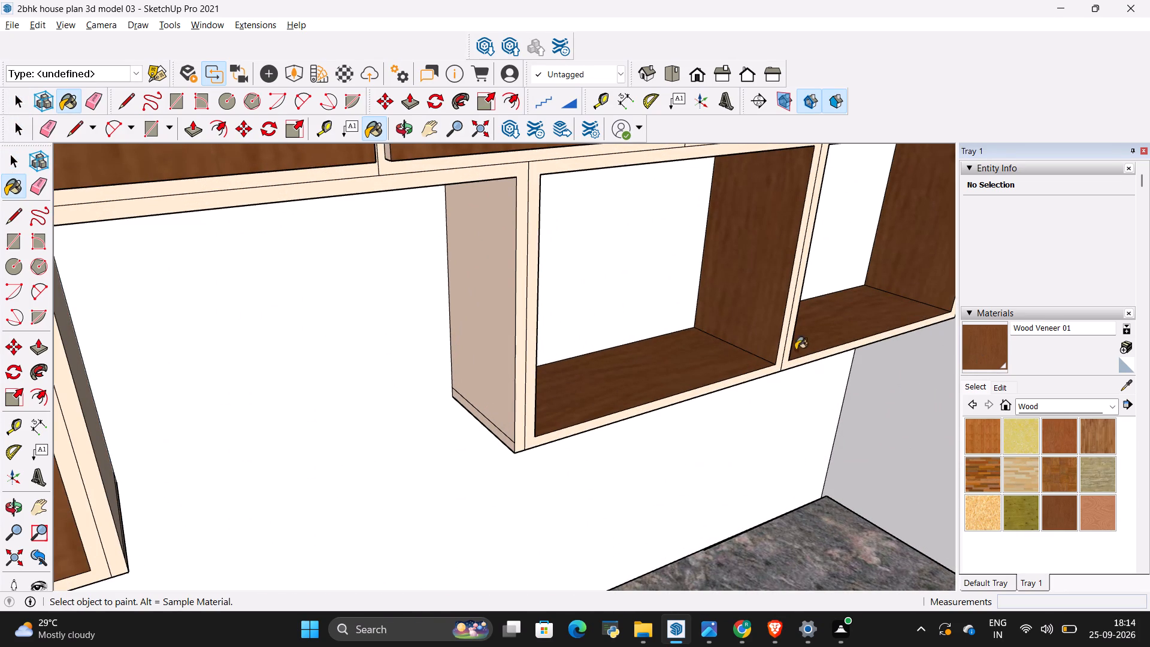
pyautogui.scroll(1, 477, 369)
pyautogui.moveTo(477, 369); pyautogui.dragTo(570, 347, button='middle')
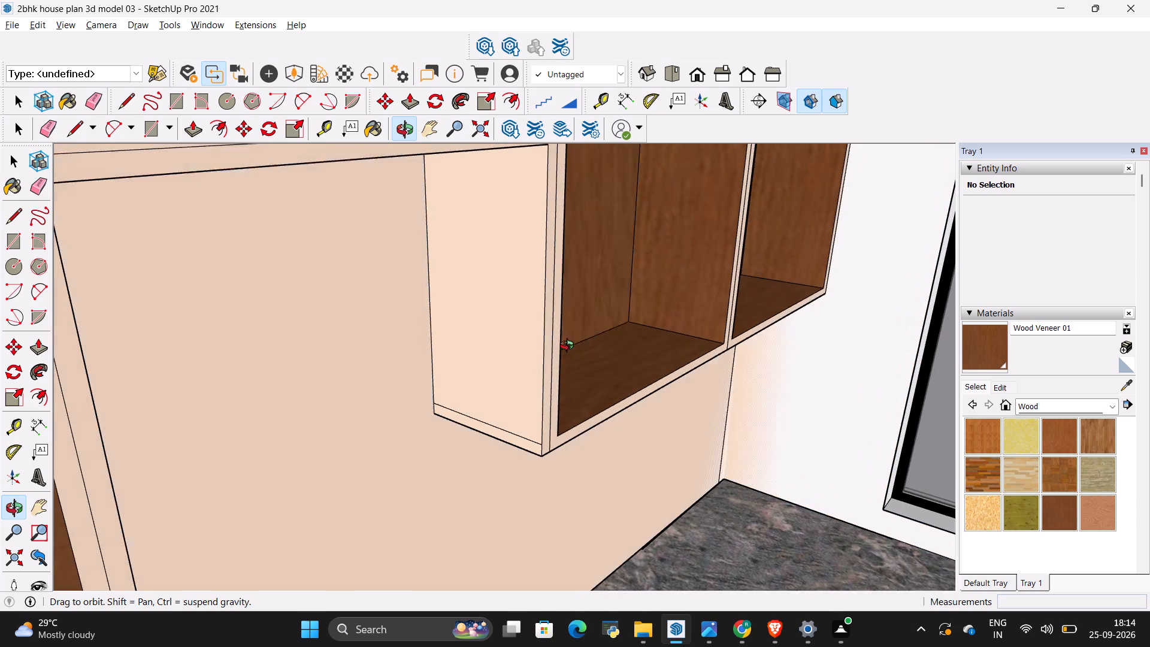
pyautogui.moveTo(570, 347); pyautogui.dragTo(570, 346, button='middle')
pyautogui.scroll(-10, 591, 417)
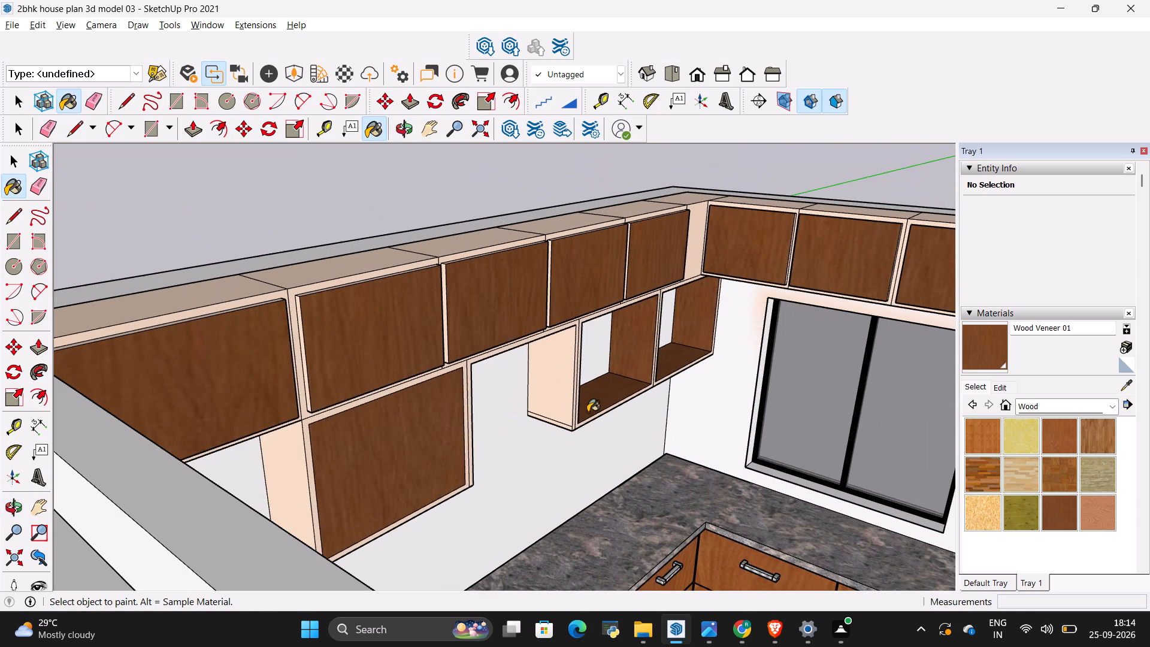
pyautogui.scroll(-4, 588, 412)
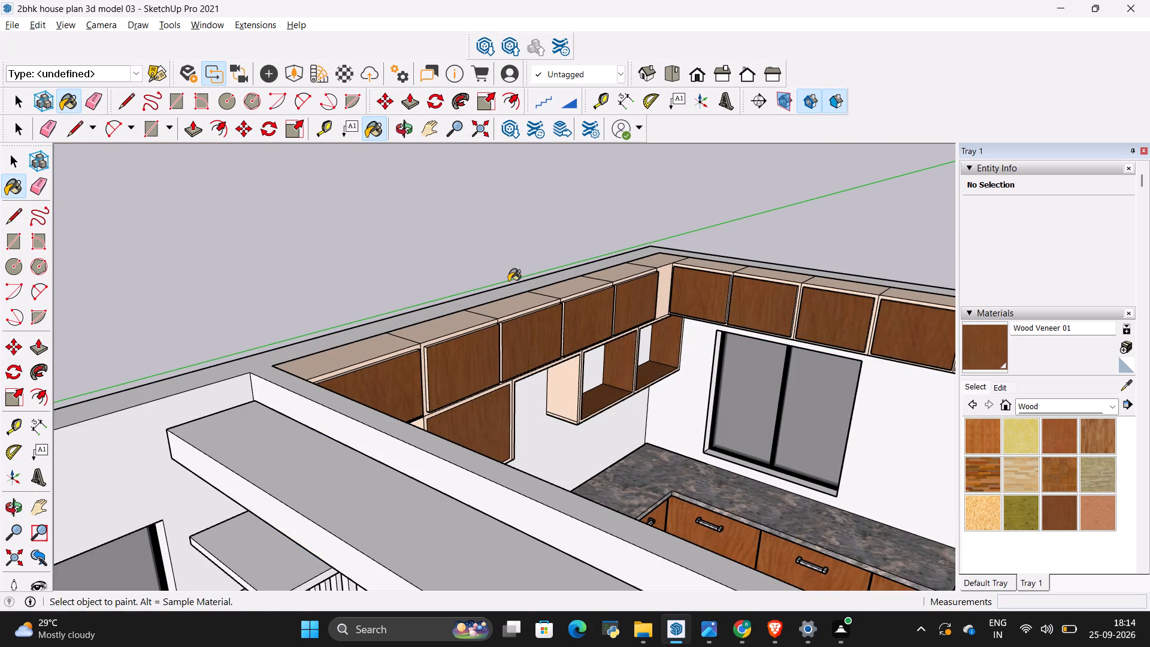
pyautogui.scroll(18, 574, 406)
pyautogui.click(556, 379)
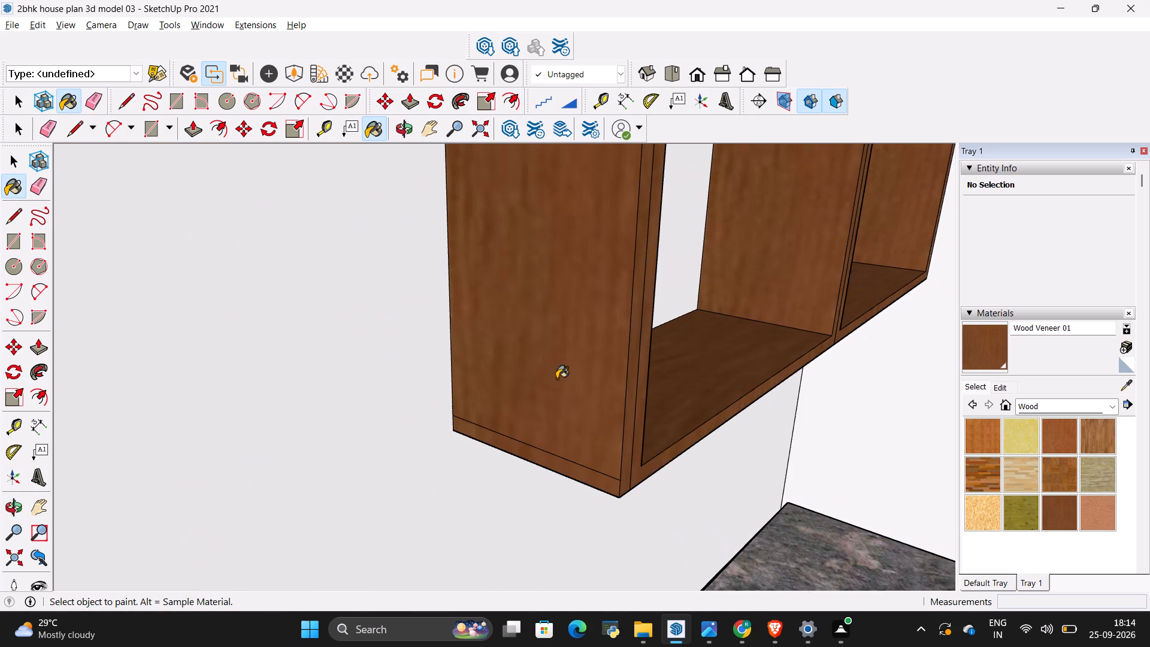
# Examine the painted wall cabinets and open shelves from above and from several angles around the kitchen.
pyautogui.scroll(-18, 638, 481)
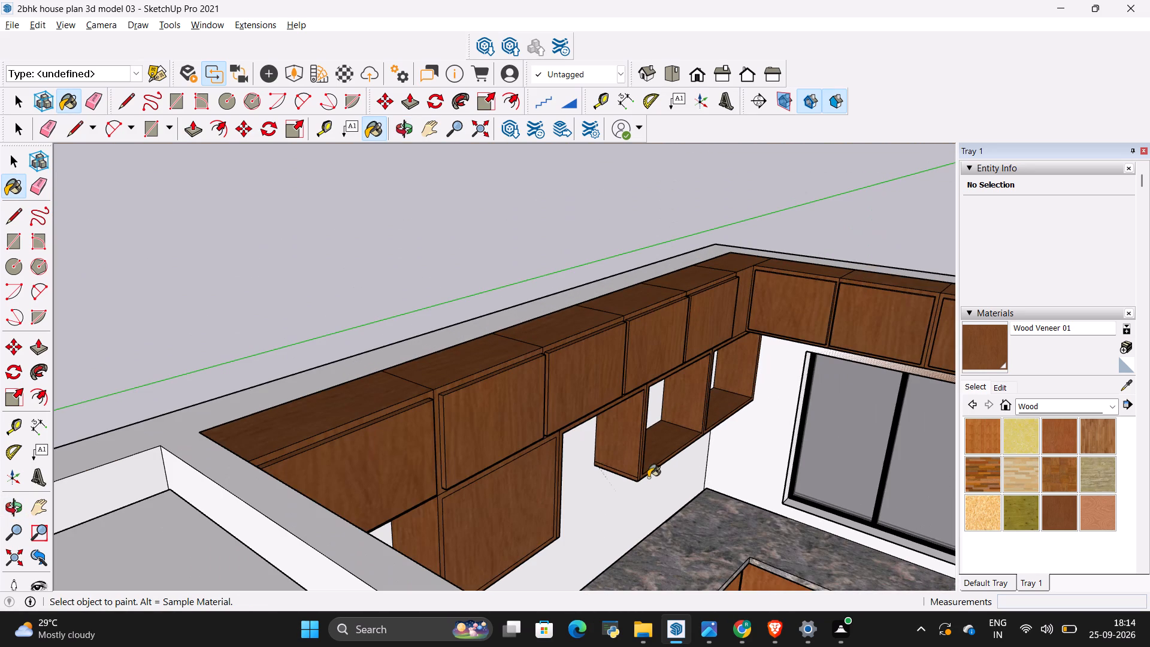
pyautogui.scroll(-3, 590, 433)
pyautogui.moveTo(639, 433); pyautogui.dragTo(545, 436, button='middle')
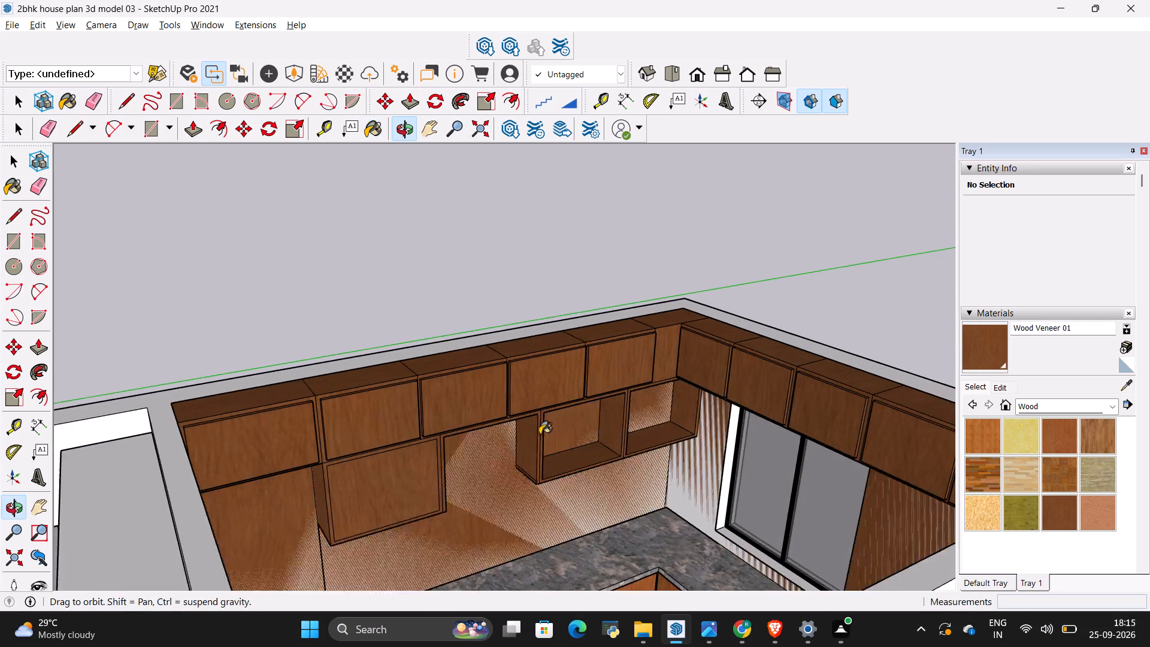
pyautogui.scroll(-9, 437, 431)
pyautogui.moveTo(473, 531); pyautogui.dragTo(725, 567, button='middle')
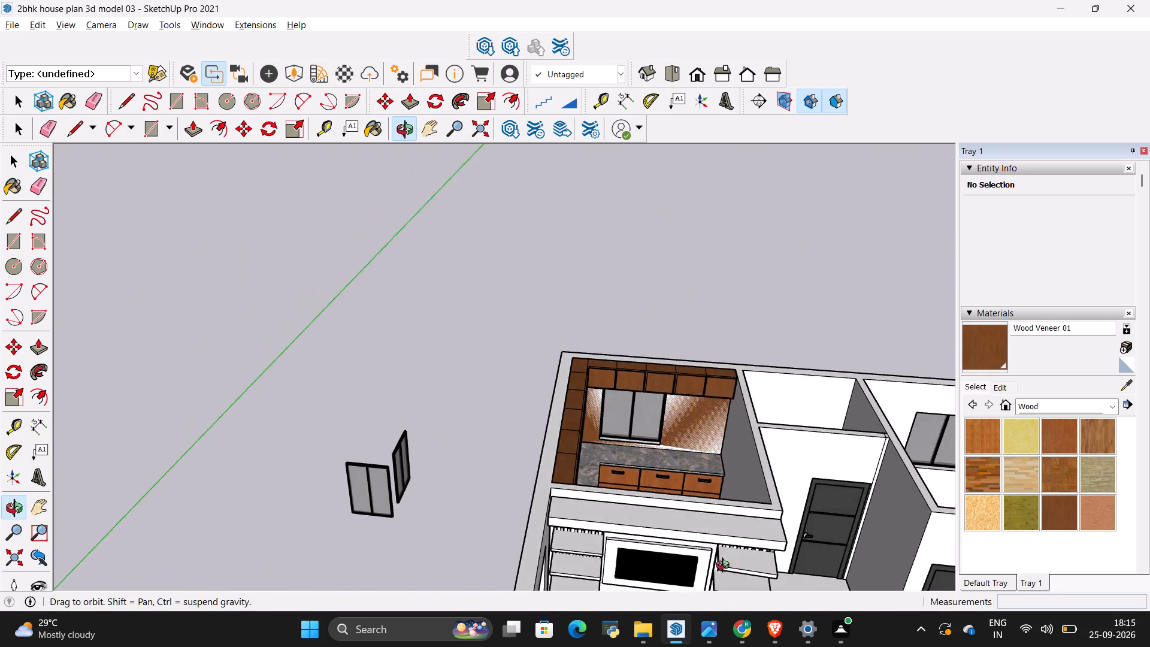
pyautogui.moveTo(725, 567); pyautogui.dragTo(603, 573, button='middle')
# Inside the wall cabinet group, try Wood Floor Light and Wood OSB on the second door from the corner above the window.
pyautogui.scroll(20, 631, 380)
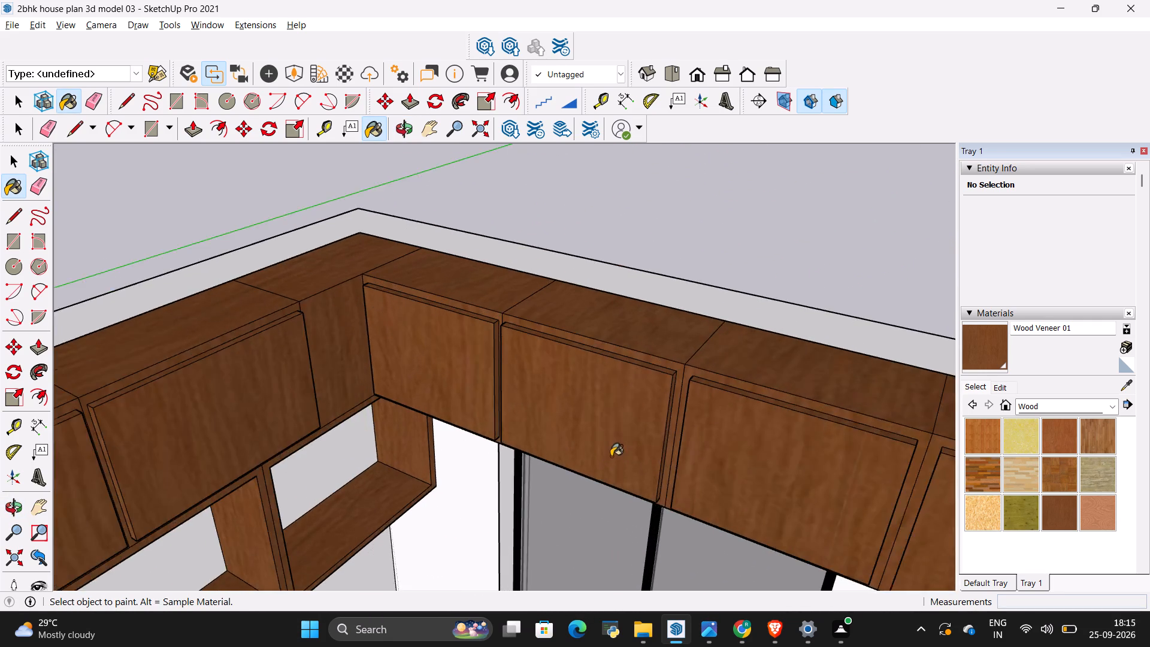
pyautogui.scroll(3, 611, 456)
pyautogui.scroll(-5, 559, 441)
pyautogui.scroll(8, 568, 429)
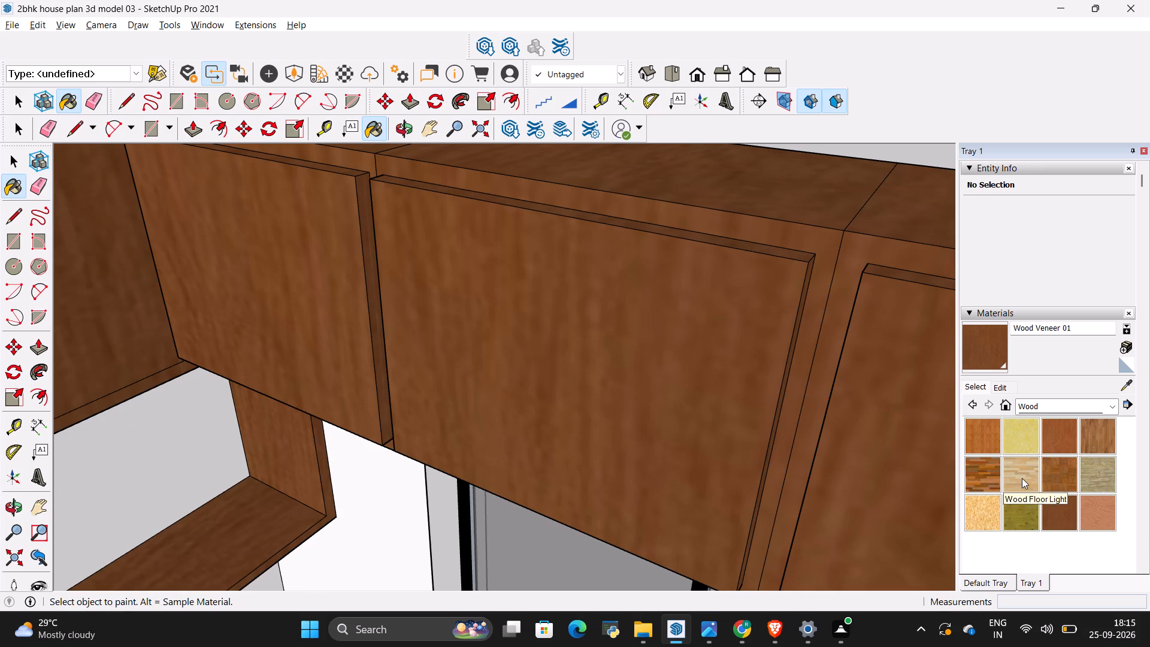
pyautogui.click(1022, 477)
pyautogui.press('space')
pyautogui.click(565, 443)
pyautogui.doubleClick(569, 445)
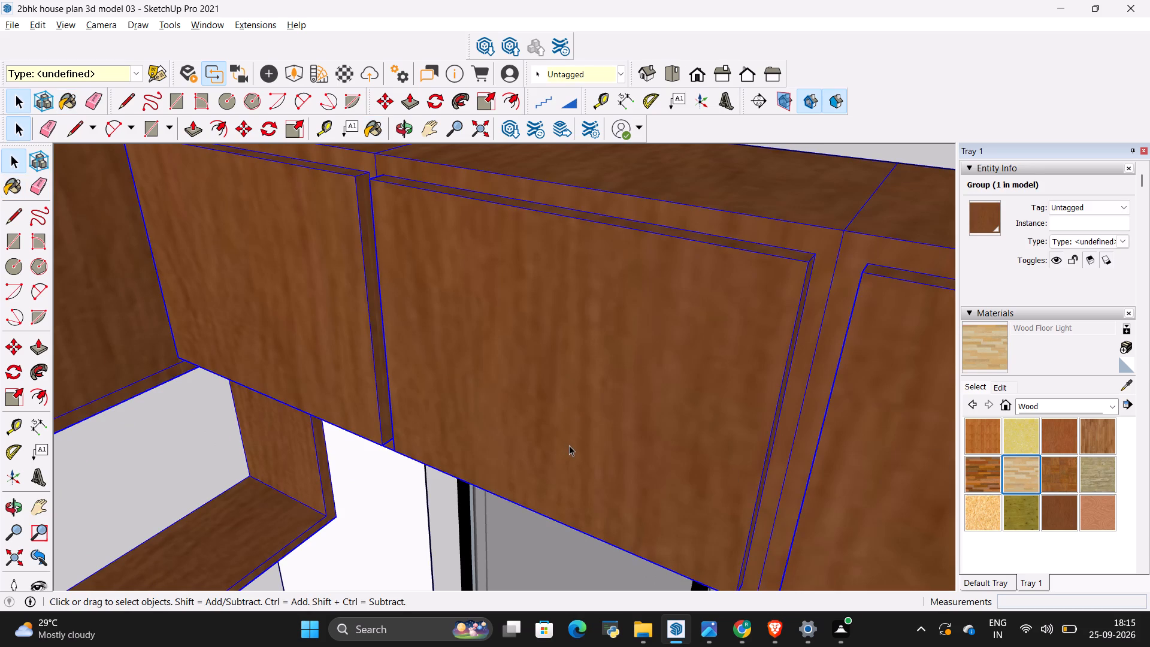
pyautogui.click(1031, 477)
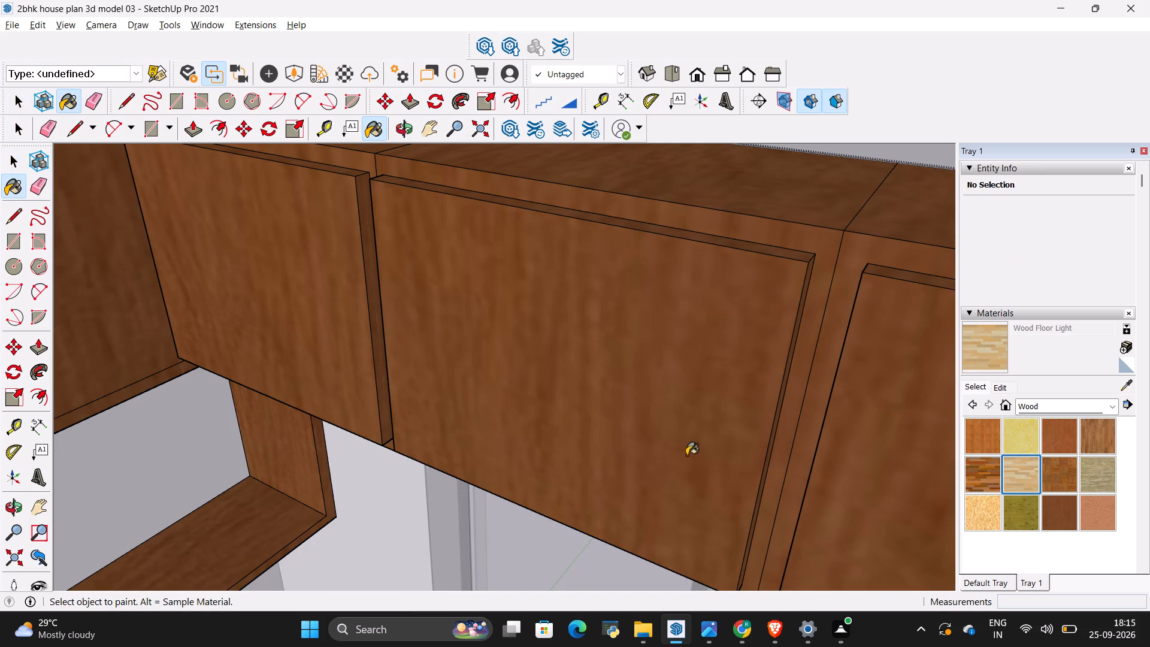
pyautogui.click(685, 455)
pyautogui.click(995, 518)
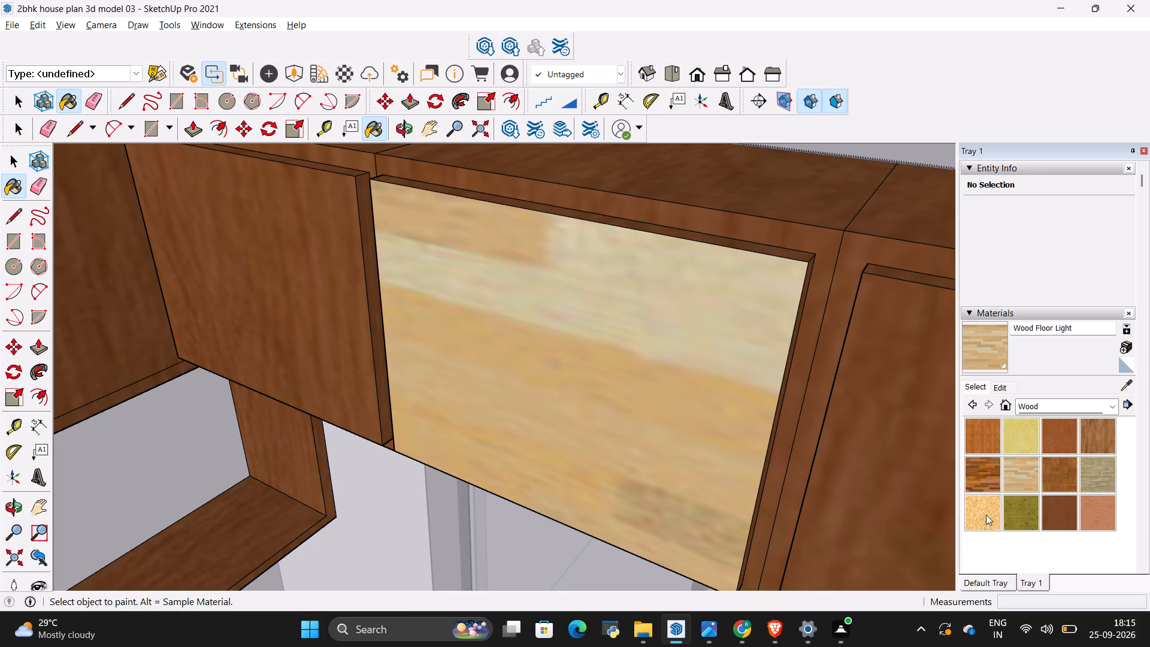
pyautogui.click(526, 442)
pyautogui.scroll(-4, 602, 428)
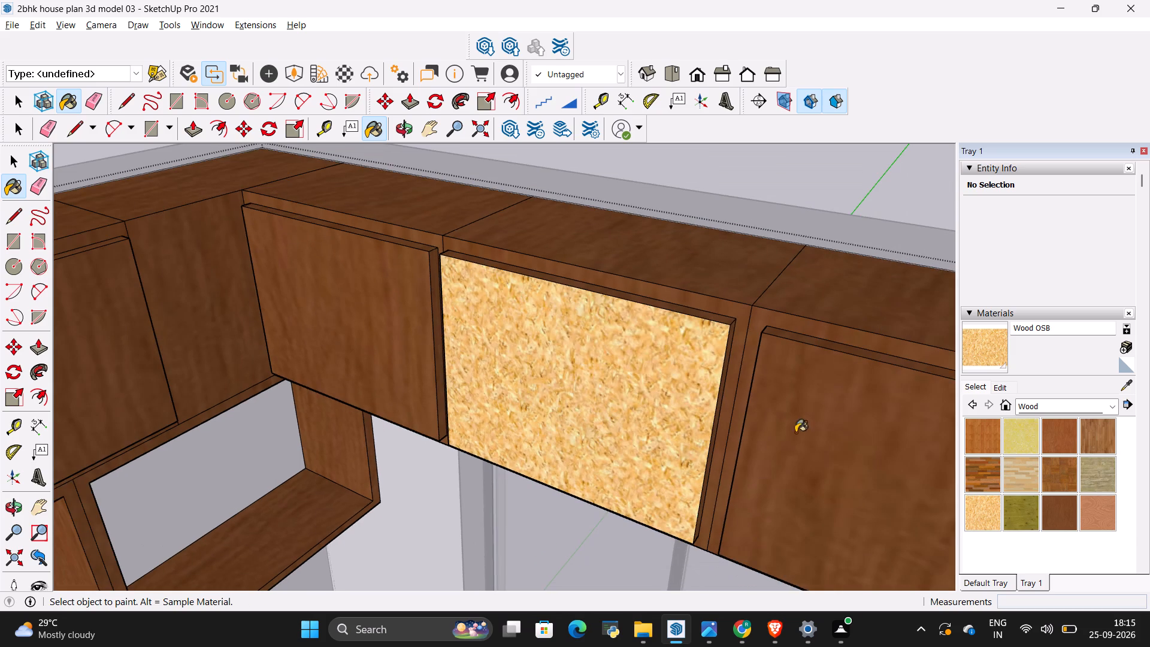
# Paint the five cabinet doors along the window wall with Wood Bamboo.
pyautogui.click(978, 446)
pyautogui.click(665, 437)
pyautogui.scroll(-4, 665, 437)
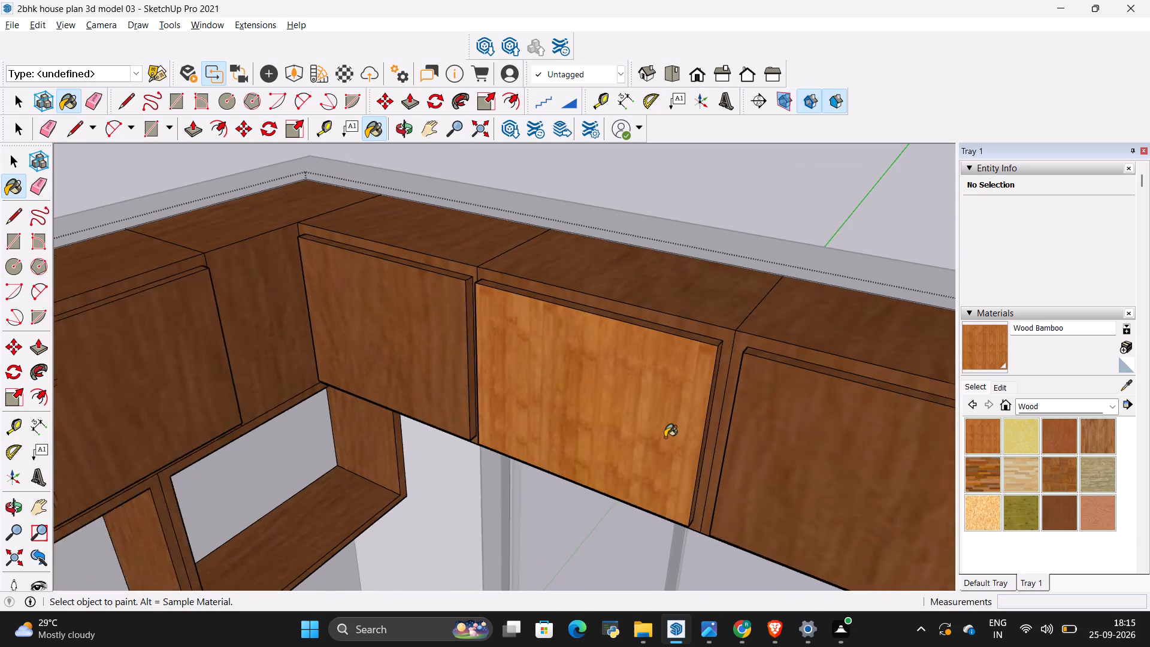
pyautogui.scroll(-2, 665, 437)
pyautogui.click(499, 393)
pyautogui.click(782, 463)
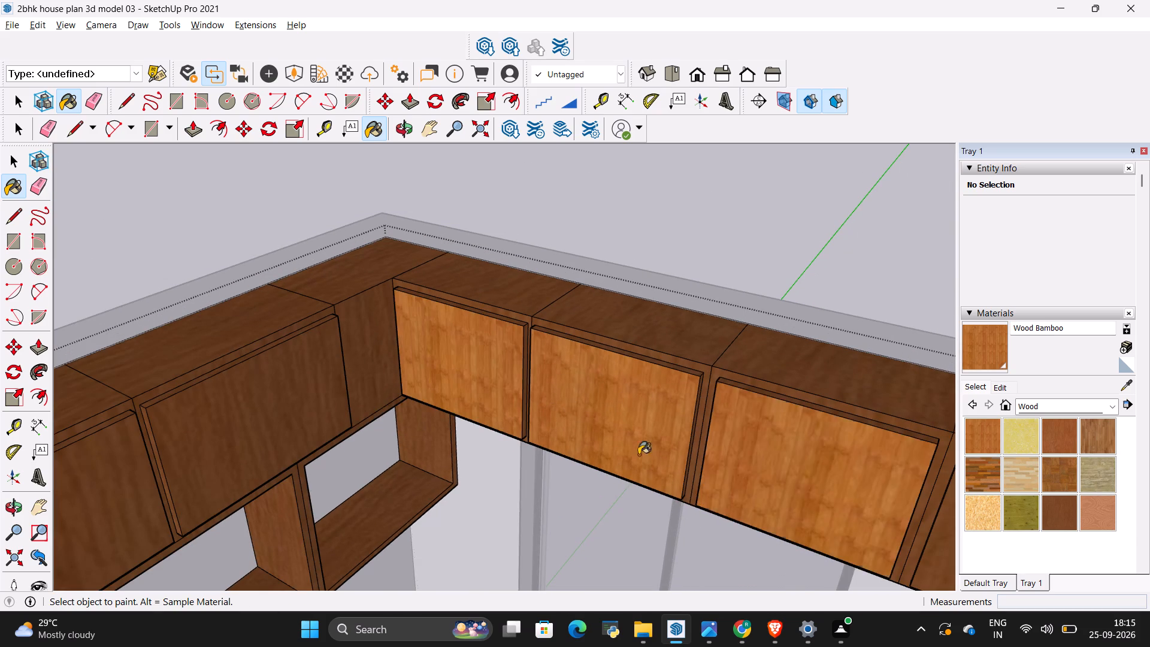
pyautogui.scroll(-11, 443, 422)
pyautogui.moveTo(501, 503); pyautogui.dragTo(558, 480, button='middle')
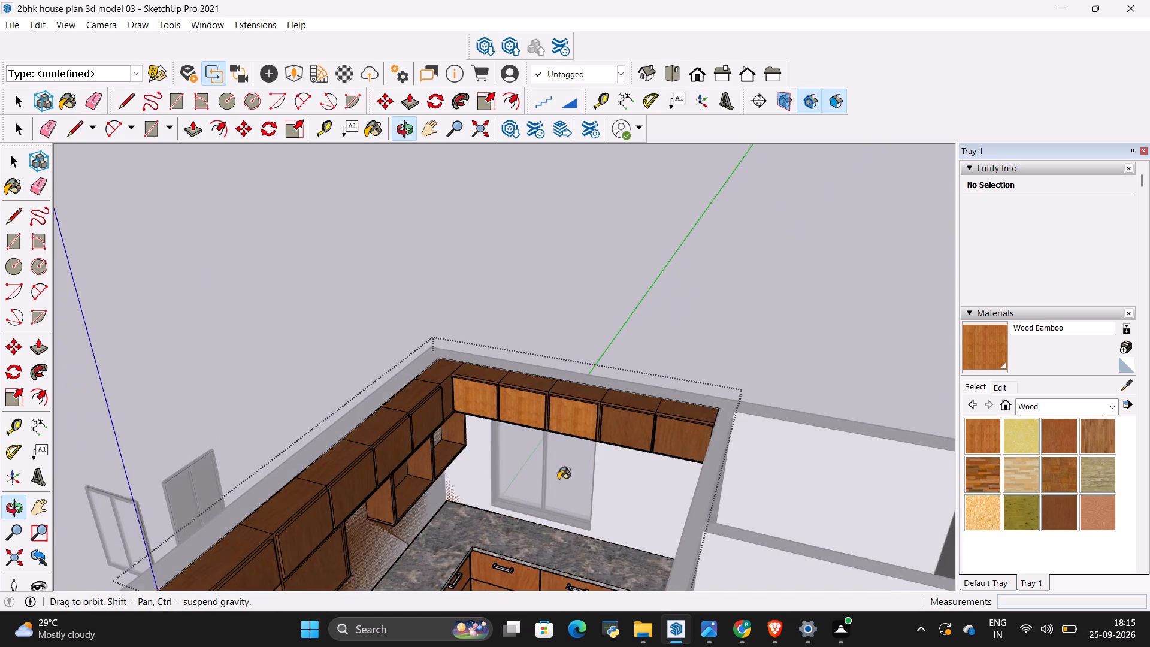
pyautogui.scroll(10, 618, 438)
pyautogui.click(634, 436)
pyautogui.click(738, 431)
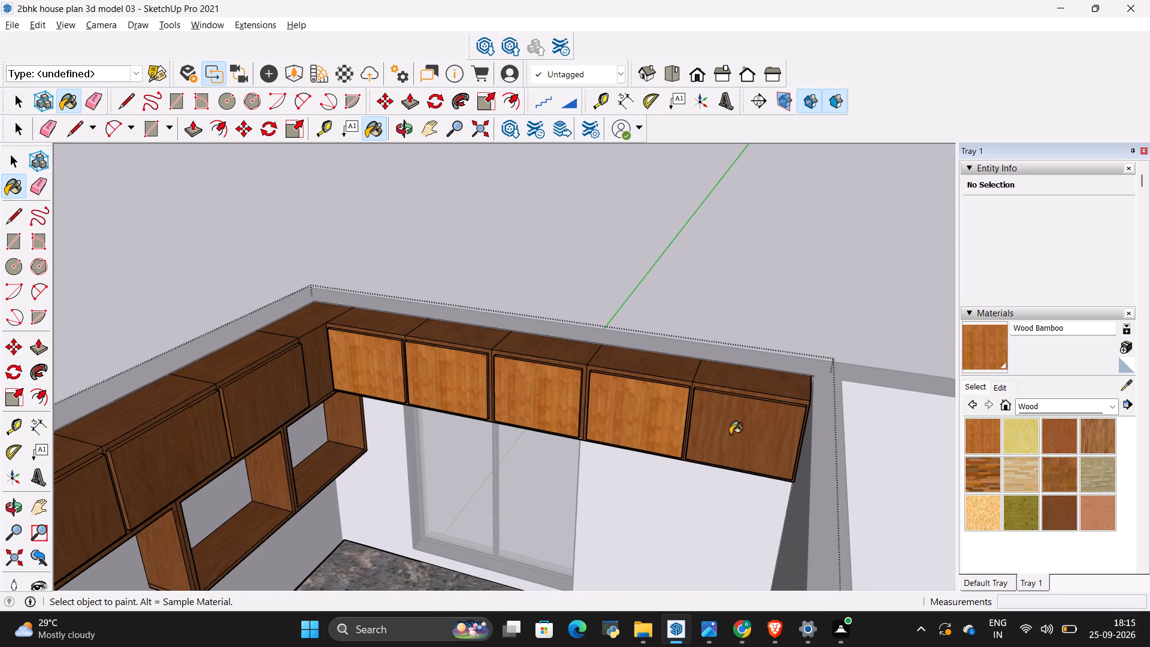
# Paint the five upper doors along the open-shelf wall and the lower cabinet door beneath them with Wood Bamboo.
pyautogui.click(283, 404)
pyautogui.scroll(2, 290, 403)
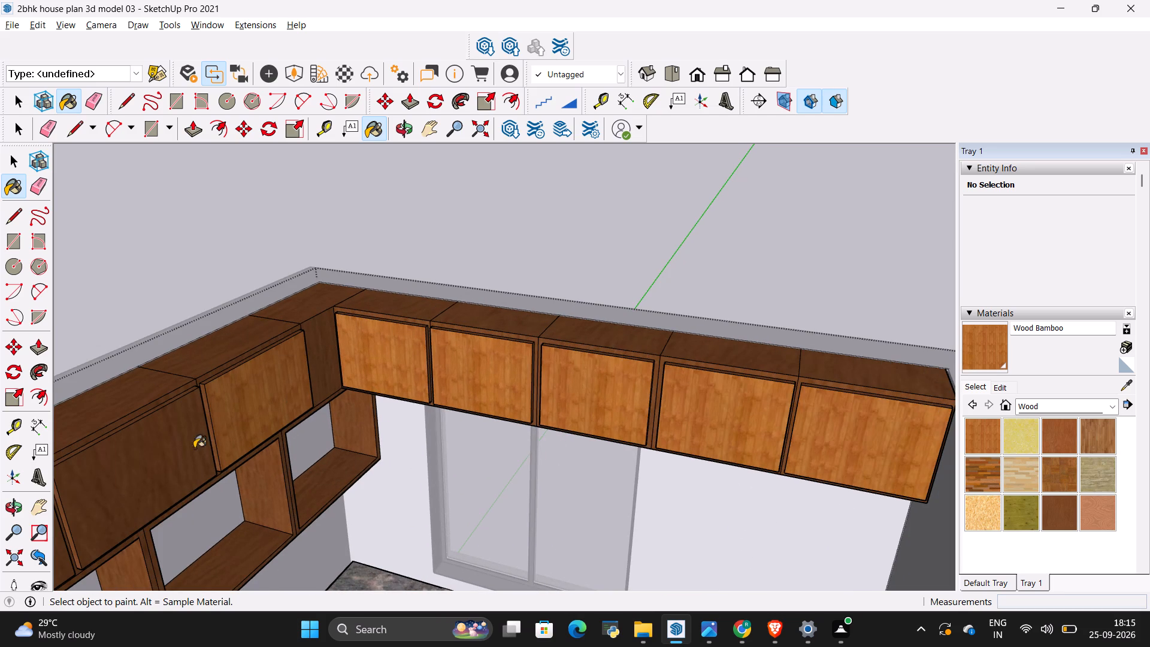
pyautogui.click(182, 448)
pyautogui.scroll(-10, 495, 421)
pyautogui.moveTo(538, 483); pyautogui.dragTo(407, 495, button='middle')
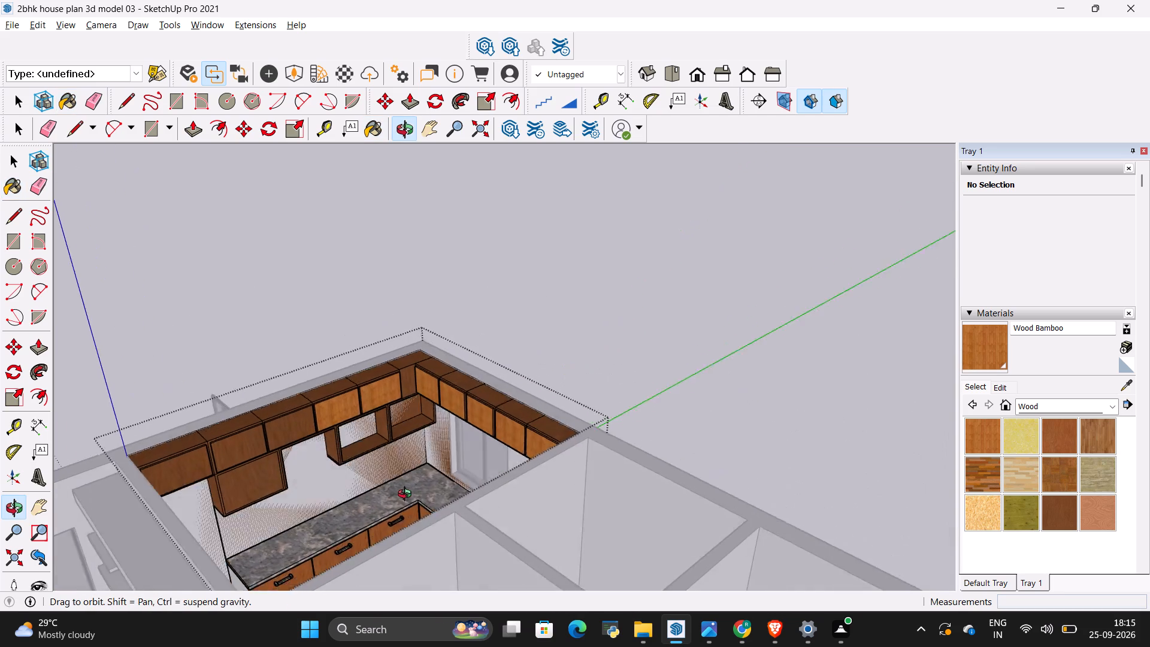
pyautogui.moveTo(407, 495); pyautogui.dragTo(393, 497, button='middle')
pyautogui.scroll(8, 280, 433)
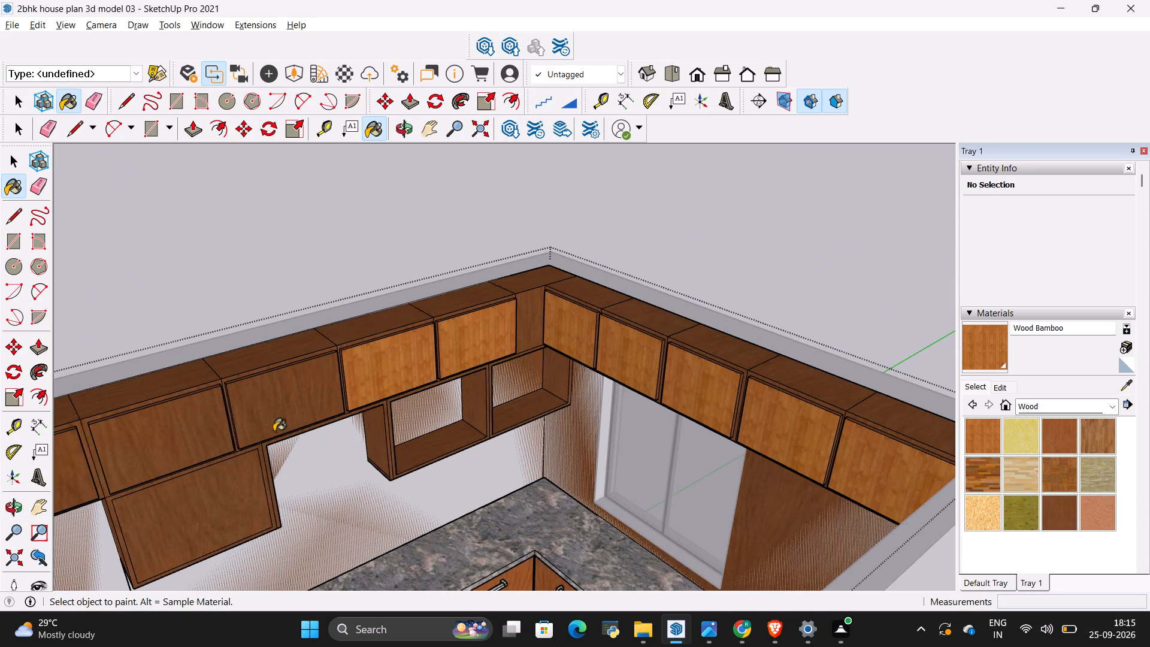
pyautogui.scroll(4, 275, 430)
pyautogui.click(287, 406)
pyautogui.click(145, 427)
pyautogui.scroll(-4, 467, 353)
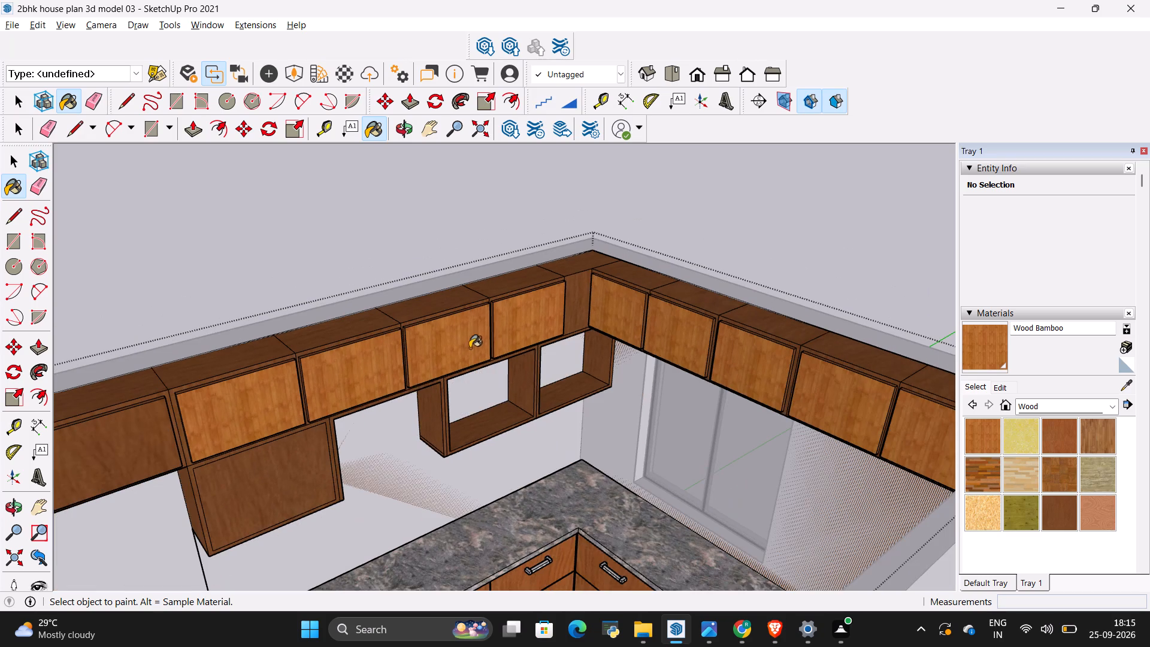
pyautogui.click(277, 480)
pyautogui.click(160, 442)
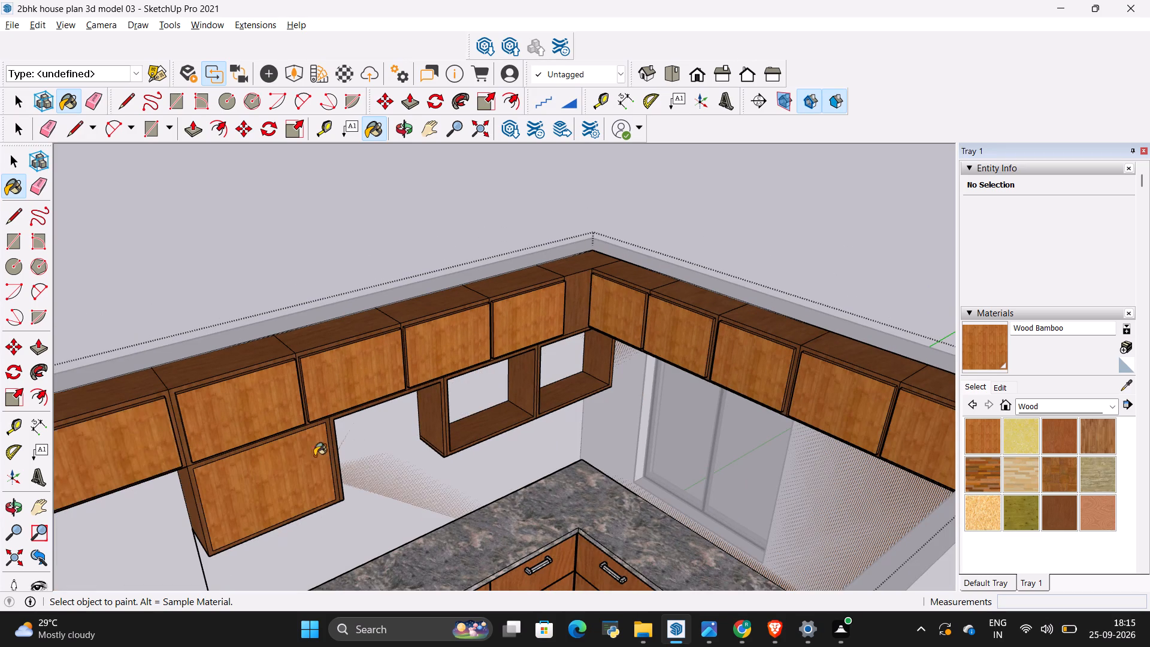
# Examine the Wood Bamboo doors against the darker cabinet frames, countertop and base drawers.
pyautogui.scroll(-8, 358, 405)
pyautogui.moveTo(398, 519); pyautogui.dragTo(559, 573, button='middle')
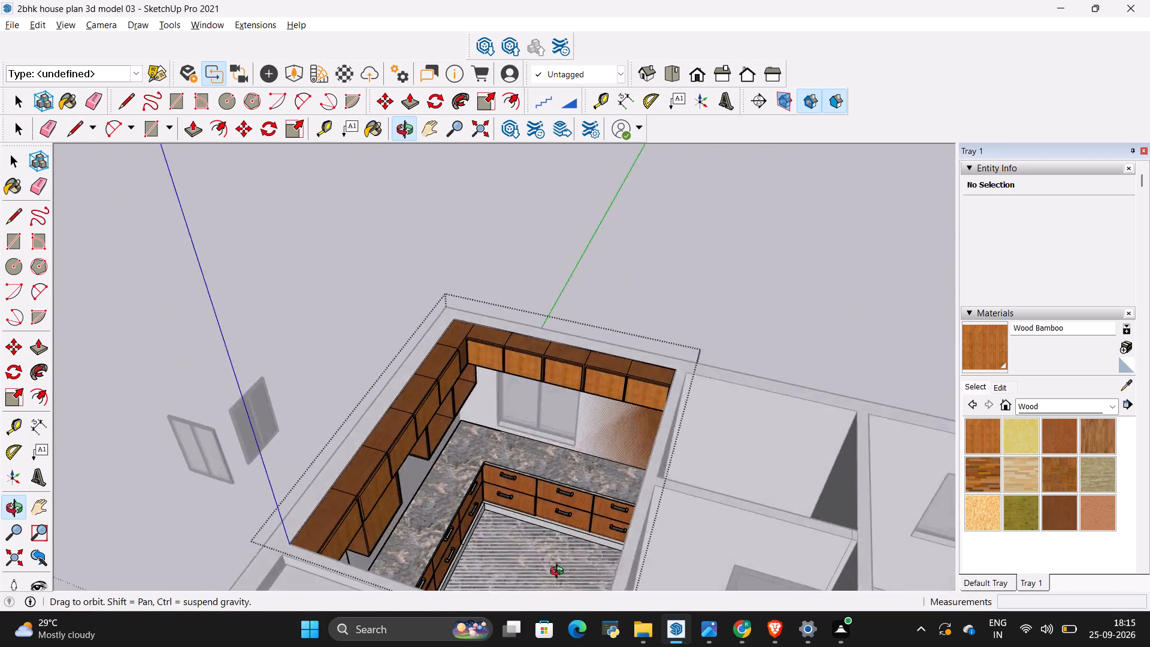
pyautogui.moveTo(559, 573); pyautogui.dragTo(435, 547, button='middle')
pyautogui.scroll(8, 357, 430)
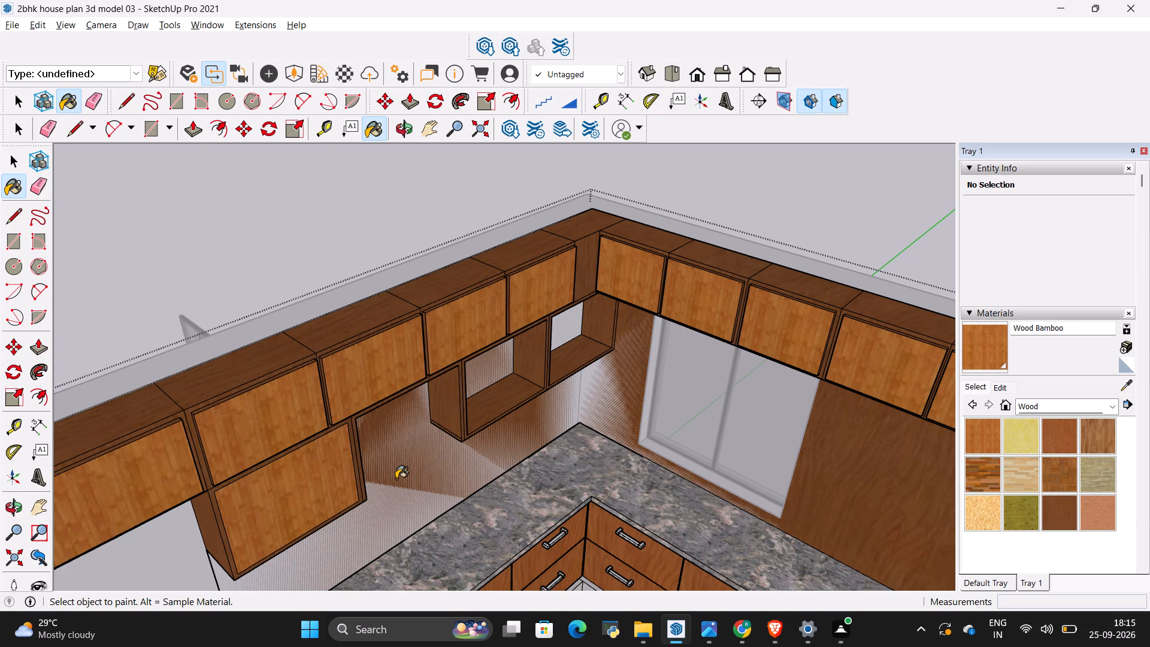
pyautogui.scroll(4, 335, 405)
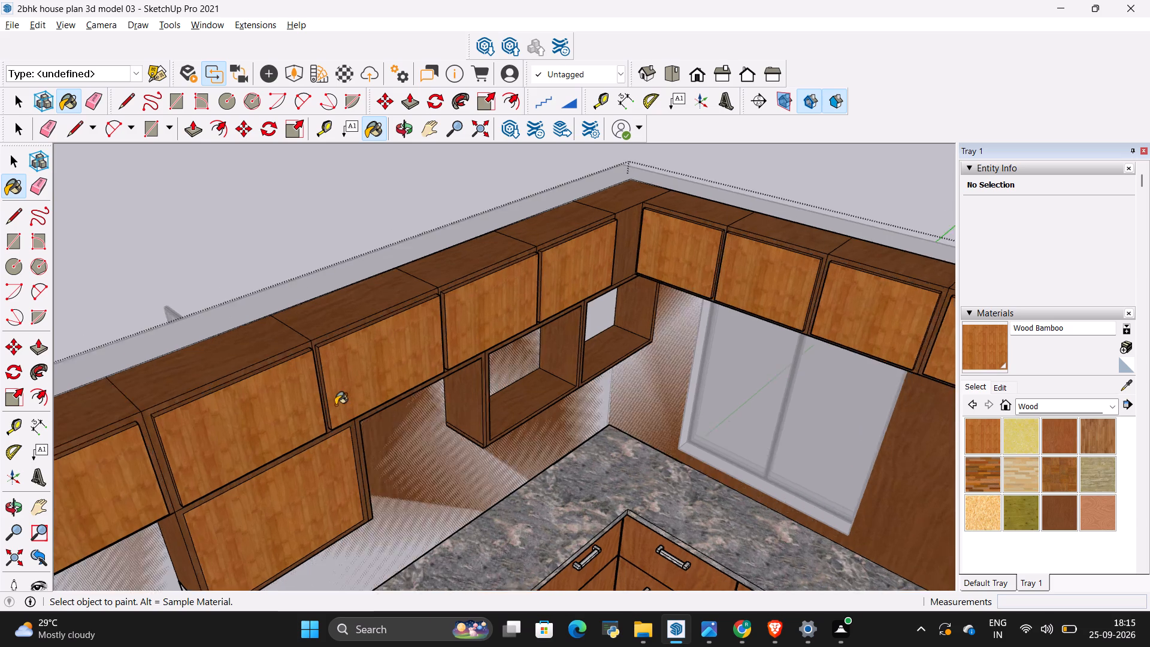
pyautogui.scroll(3, 329, 413)
pyautogui.scroll(-4, 330, 413)
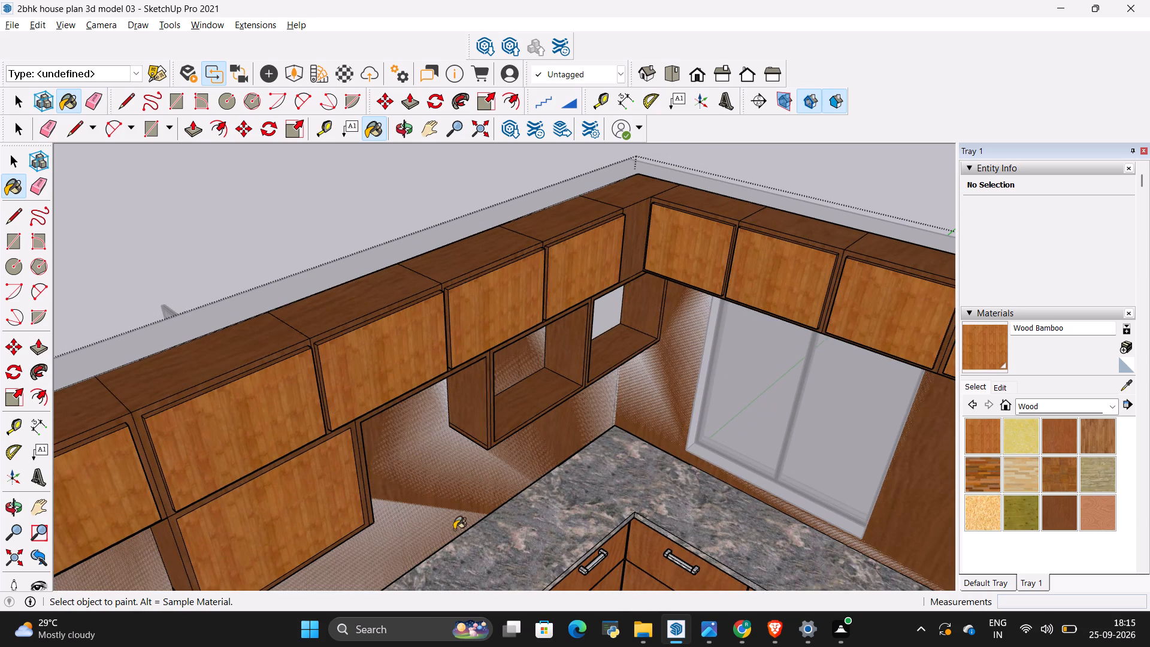
pyautogui.scroll(-8, 510, 349)
pyautogui.scroll(6, 712, 406)
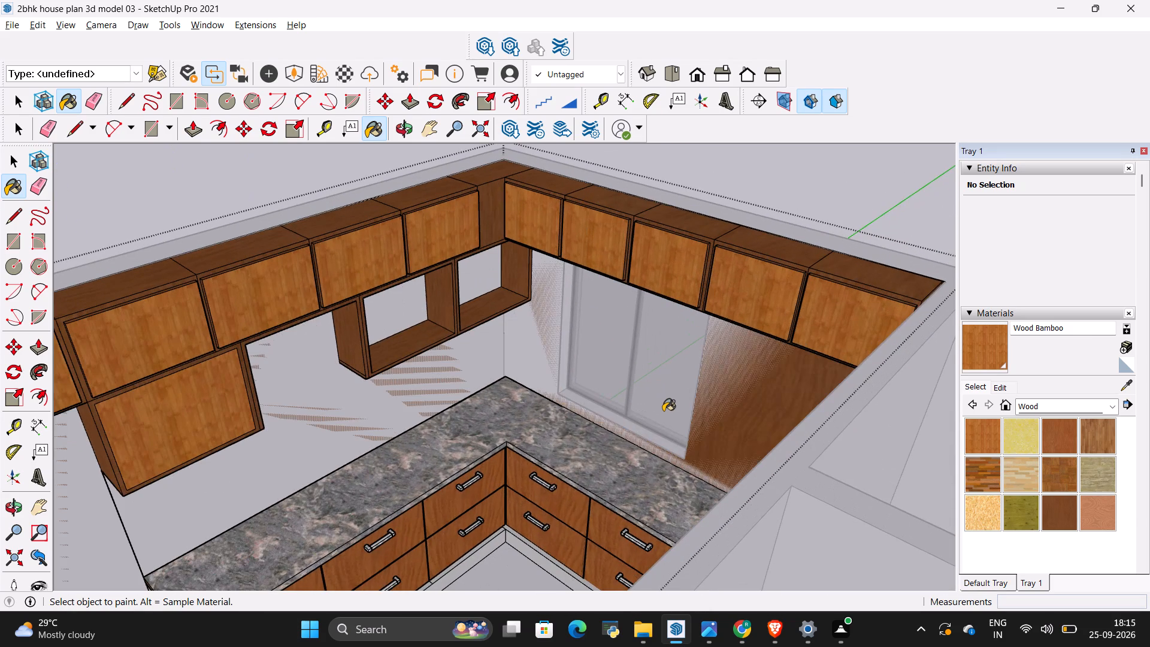
pyautogui.scroll(-4, 663, 411)
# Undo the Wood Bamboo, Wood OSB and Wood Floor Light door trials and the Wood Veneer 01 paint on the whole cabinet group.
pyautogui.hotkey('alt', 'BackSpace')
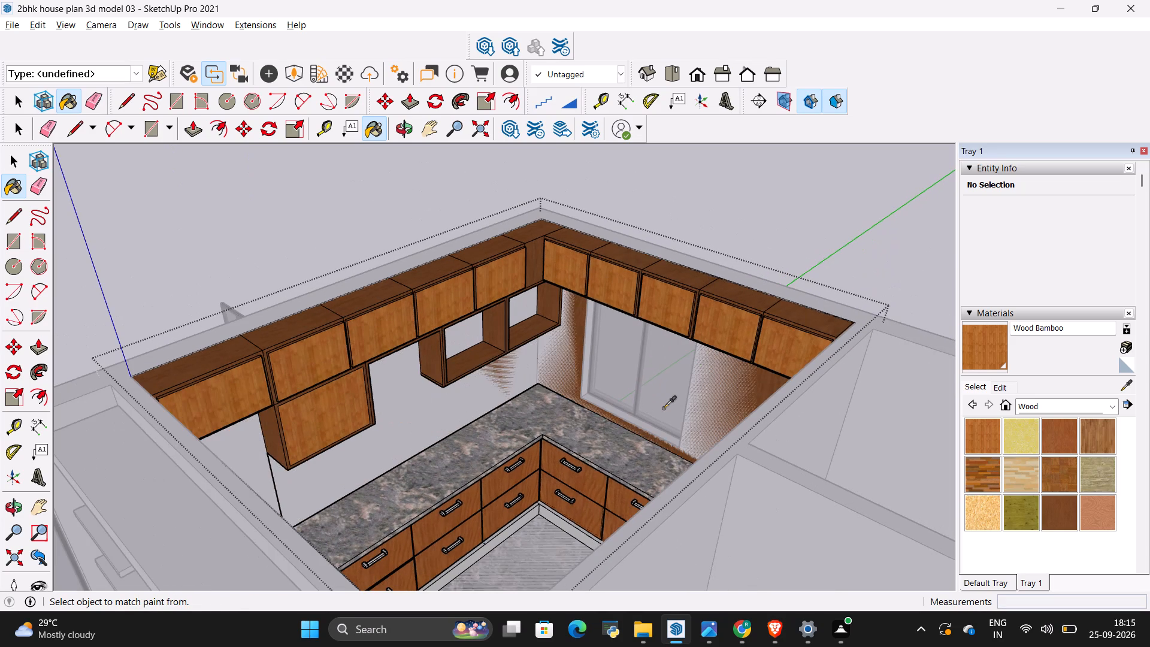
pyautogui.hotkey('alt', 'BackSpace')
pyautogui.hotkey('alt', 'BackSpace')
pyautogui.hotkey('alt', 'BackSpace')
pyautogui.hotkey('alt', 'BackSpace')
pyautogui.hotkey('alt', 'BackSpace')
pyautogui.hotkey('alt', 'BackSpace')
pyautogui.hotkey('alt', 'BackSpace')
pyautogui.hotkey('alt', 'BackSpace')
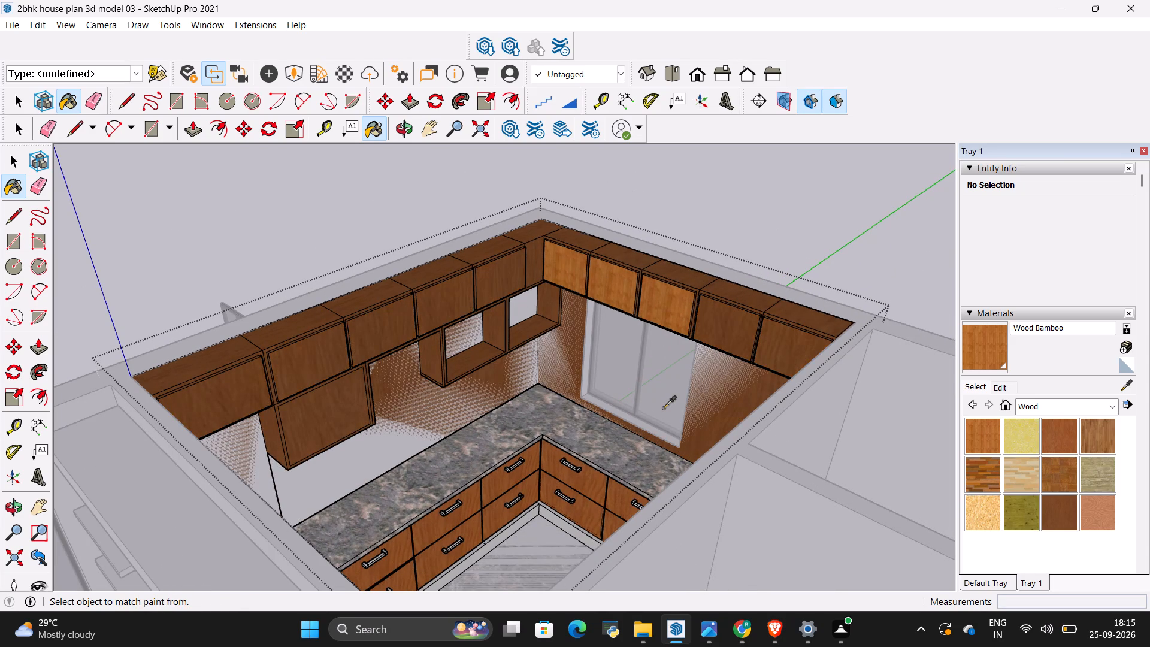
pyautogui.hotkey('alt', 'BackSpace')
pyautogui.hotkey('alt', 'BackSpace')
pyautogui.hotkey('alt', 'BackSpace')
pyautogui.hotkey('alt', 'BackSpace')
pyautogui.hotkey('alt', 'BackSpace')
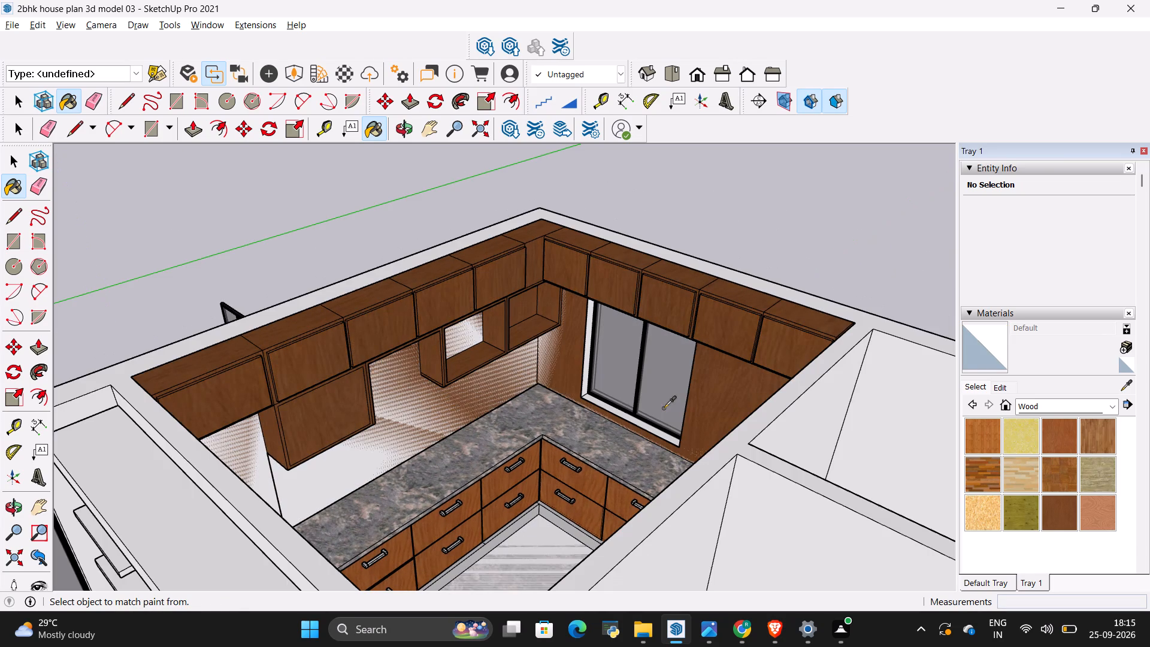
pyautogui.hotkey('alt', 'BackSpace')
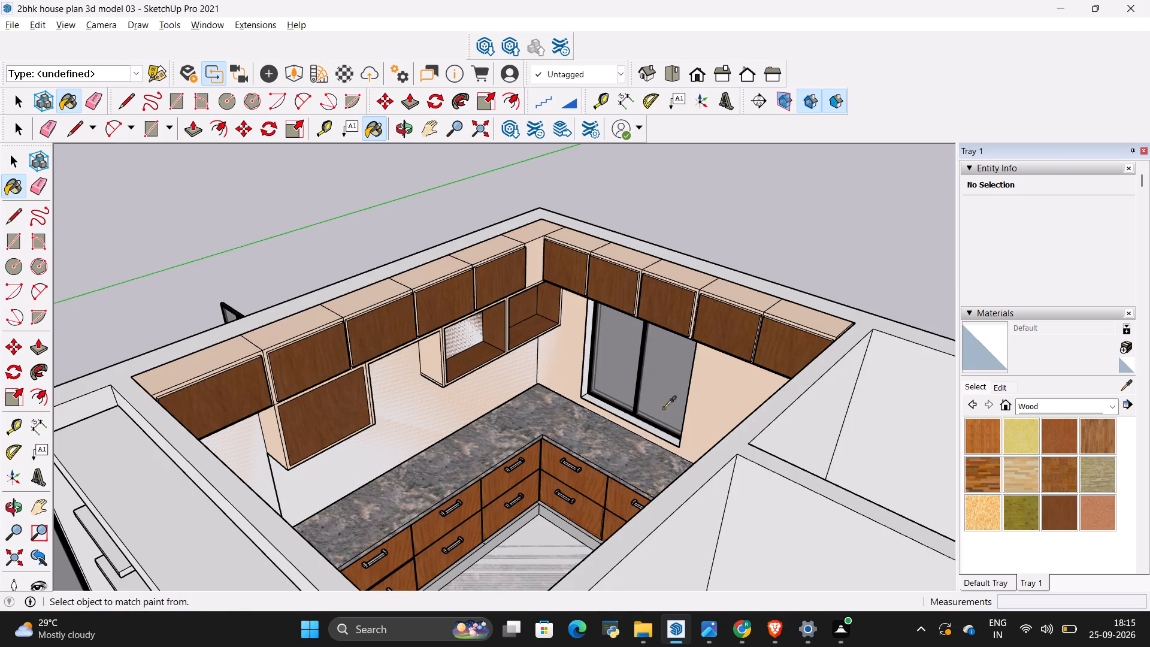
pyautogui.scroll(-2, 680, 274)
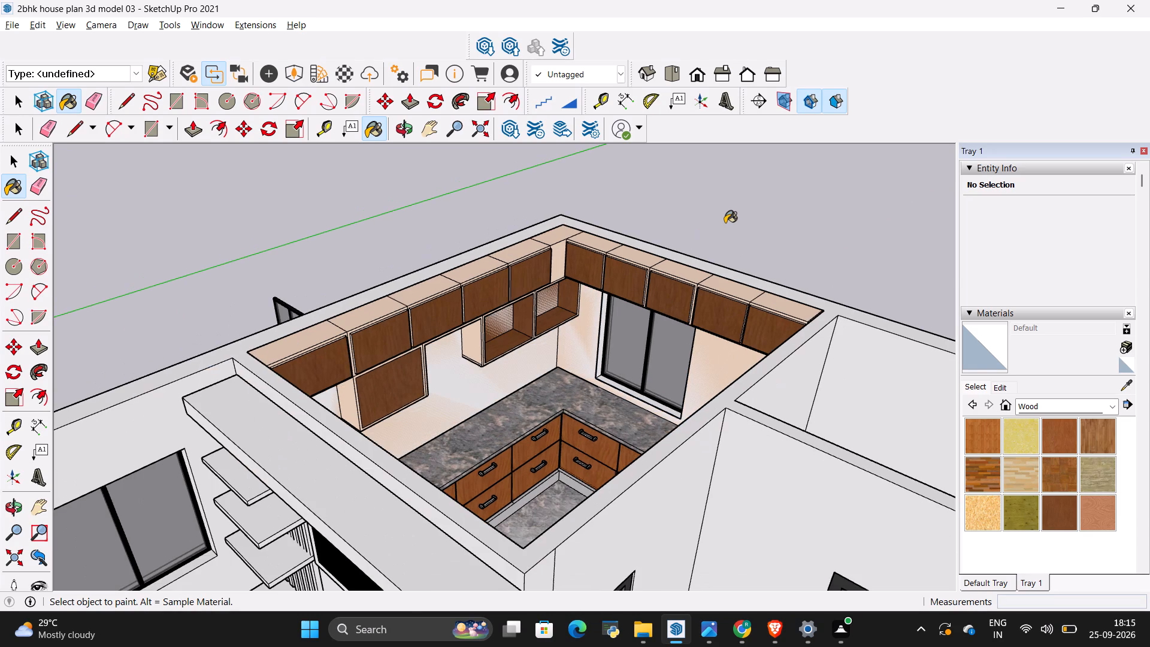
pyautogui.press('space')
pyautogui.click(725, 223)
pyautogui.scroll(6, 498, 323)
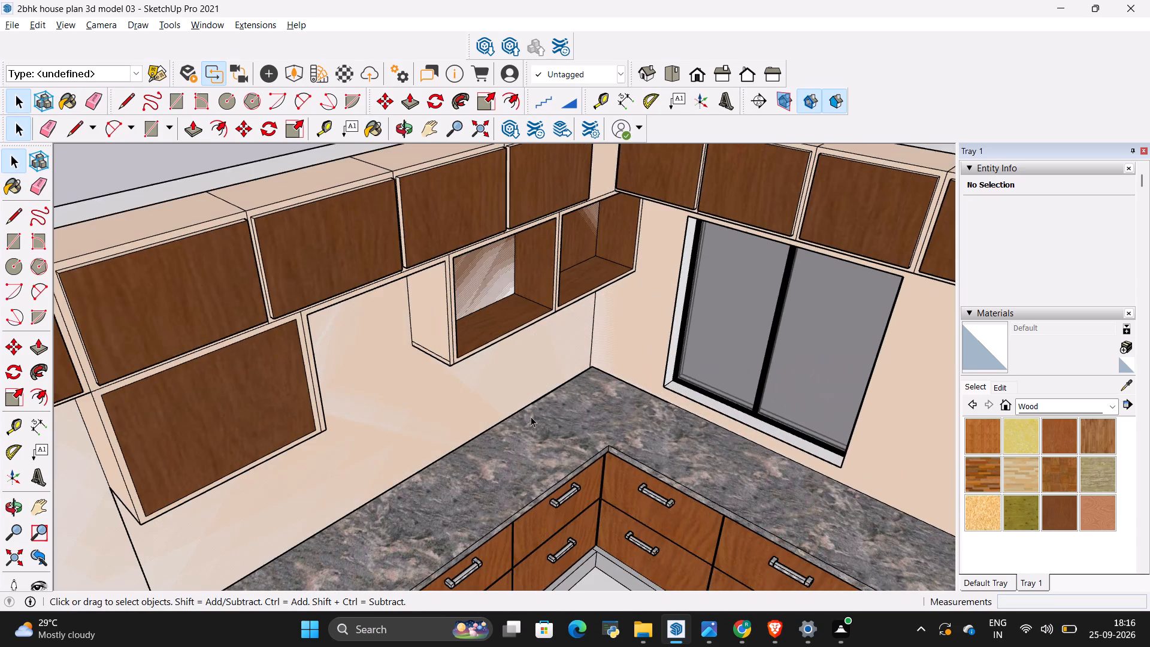
# Compare the kitchen's wall cabinets, base drawers and countertop with the perspective view in the reference image.
pyautogui.scroll(-16, 591, 431)
pyautogui.moveTo(653, 465); pyautogui.dragTo(650, 467, button='middle')
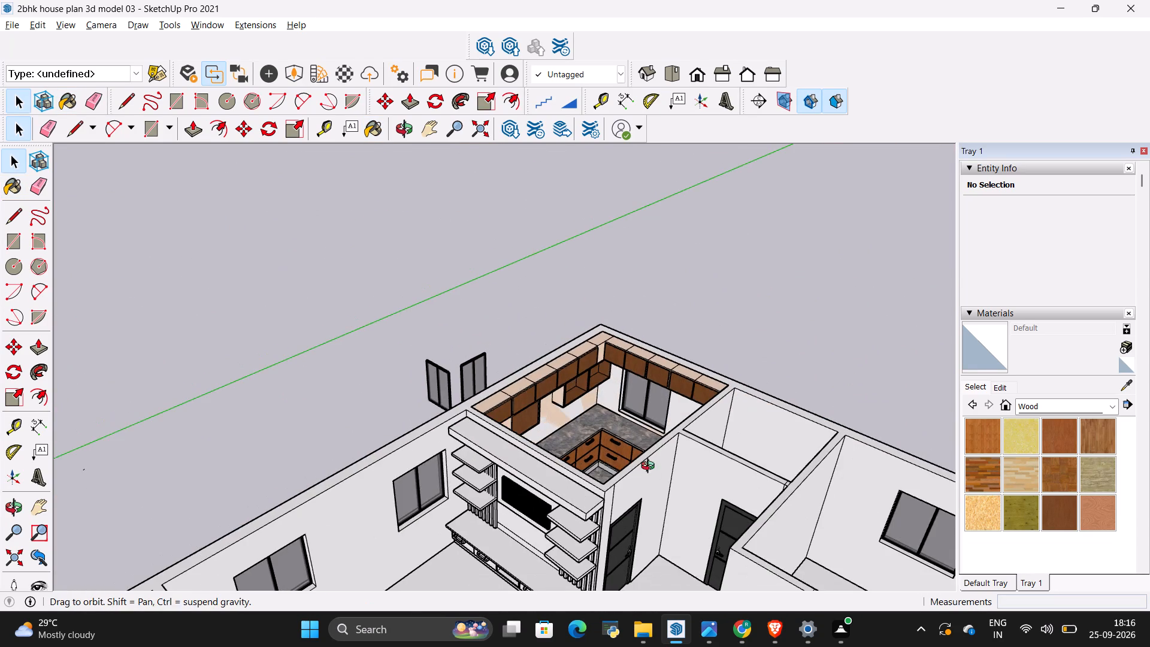
pyautogui.moveTo(650, 467); pyautogui.dragTo(670, 506, button='middle')
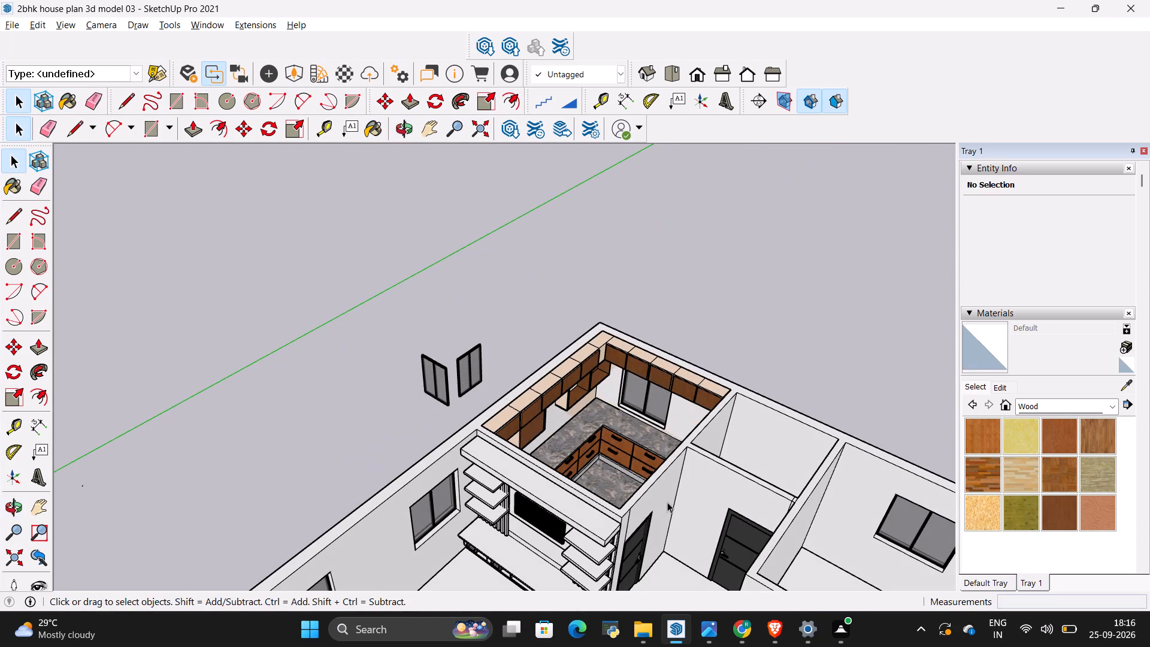
pyautogui.hotkey('alt', 'Tab')
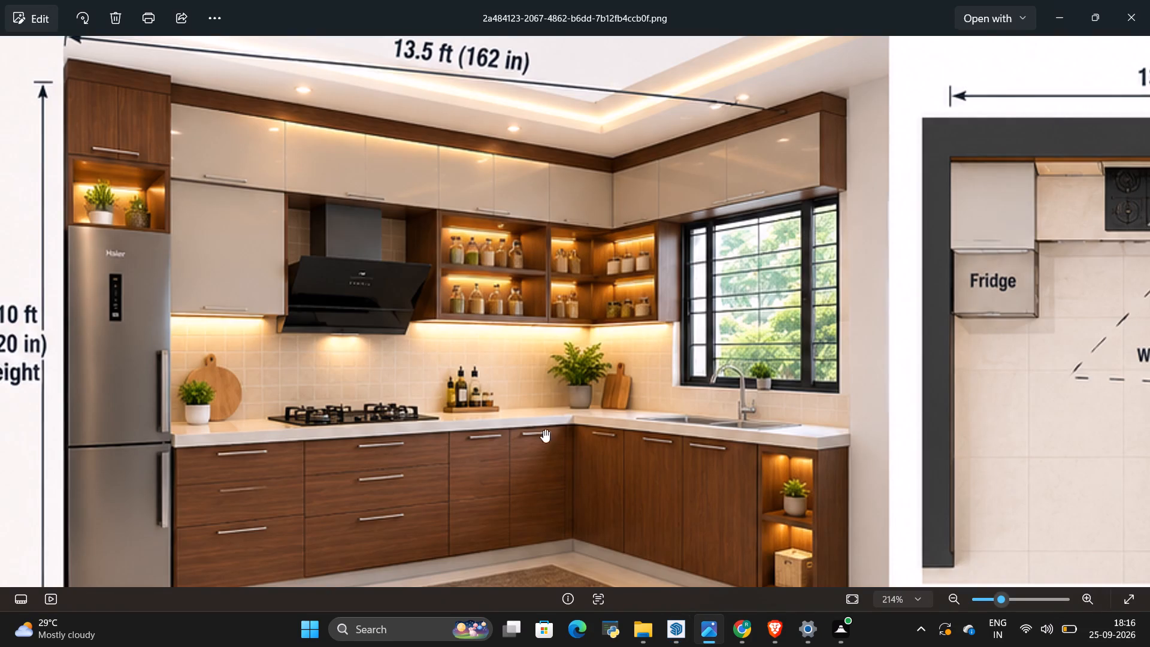
pyautogui.scroll(-2, 529, 398)
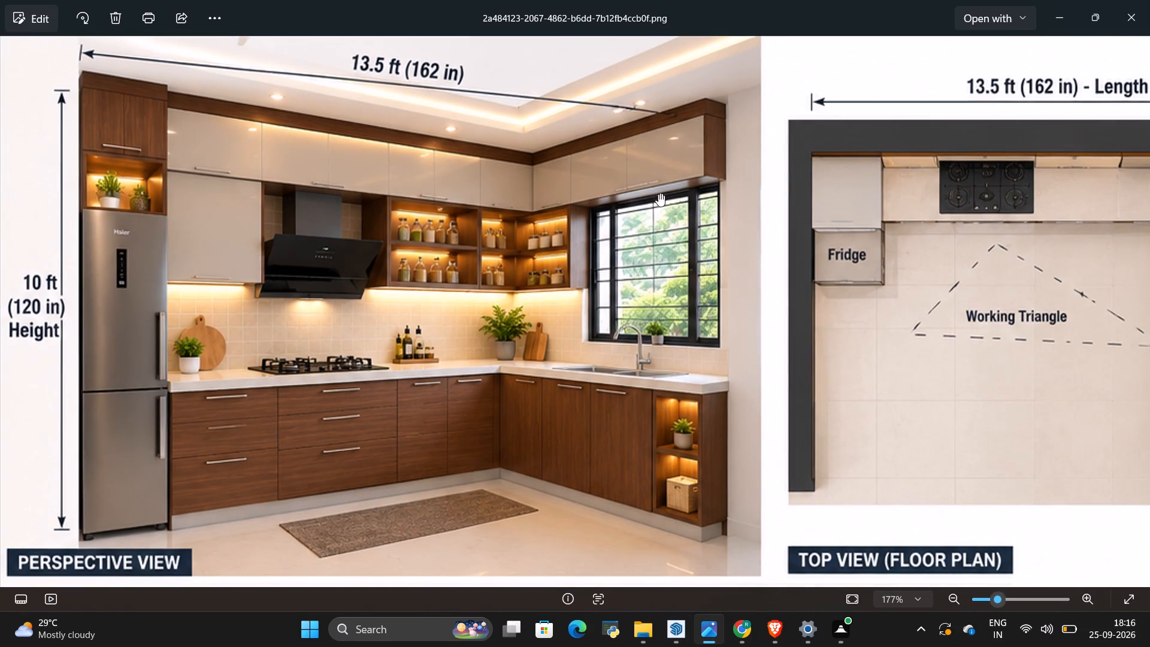
pyautogui.hotkey('alt', 'Tab')
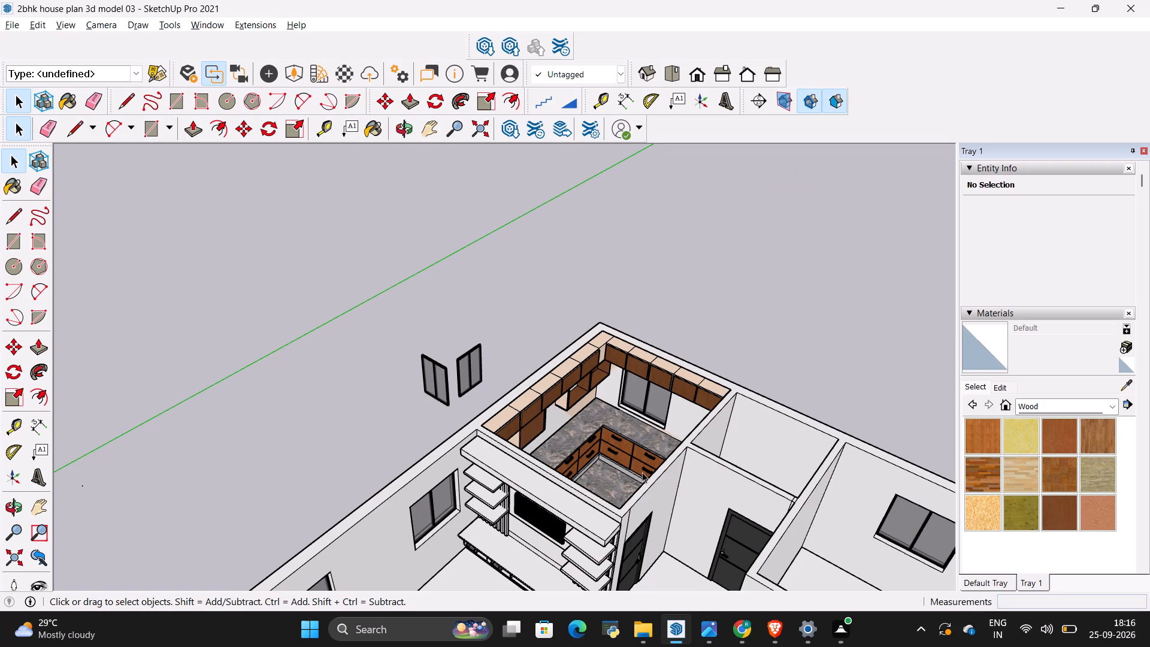
pyautogui.scroll(8, 579, 416)
pyautogui.hotkey('alt', 'Tab')
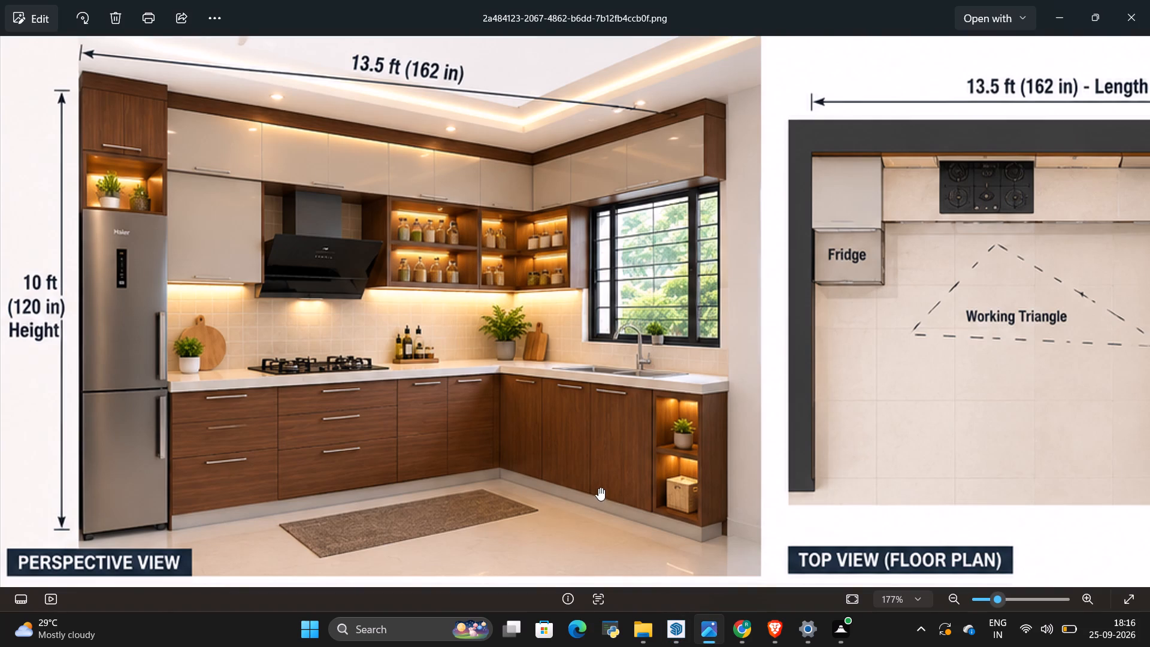
pyautogui.scroll(2, 329, 404)
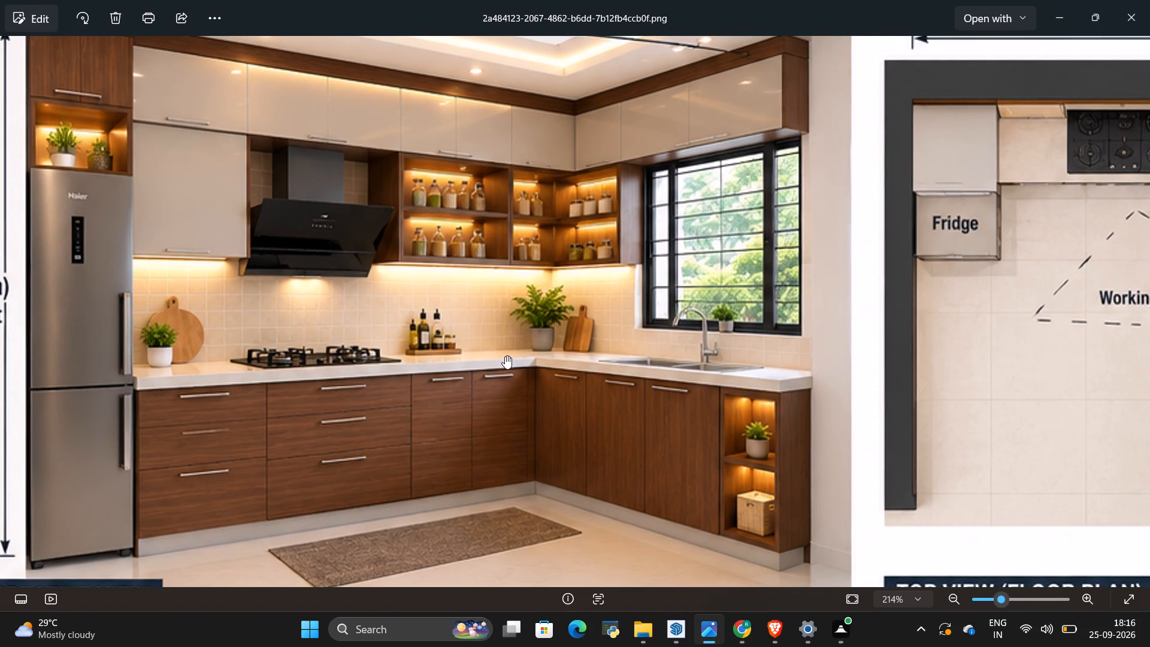
pyautogui.hotkey('alt', 'Tab')
pyautogui.moveTo(613, 551); pyautogui.dragTo(485, 545, button='middle')
pyautogui.scroll(20, 435, 506)
pyautogui.scroll(1, 435, 506)
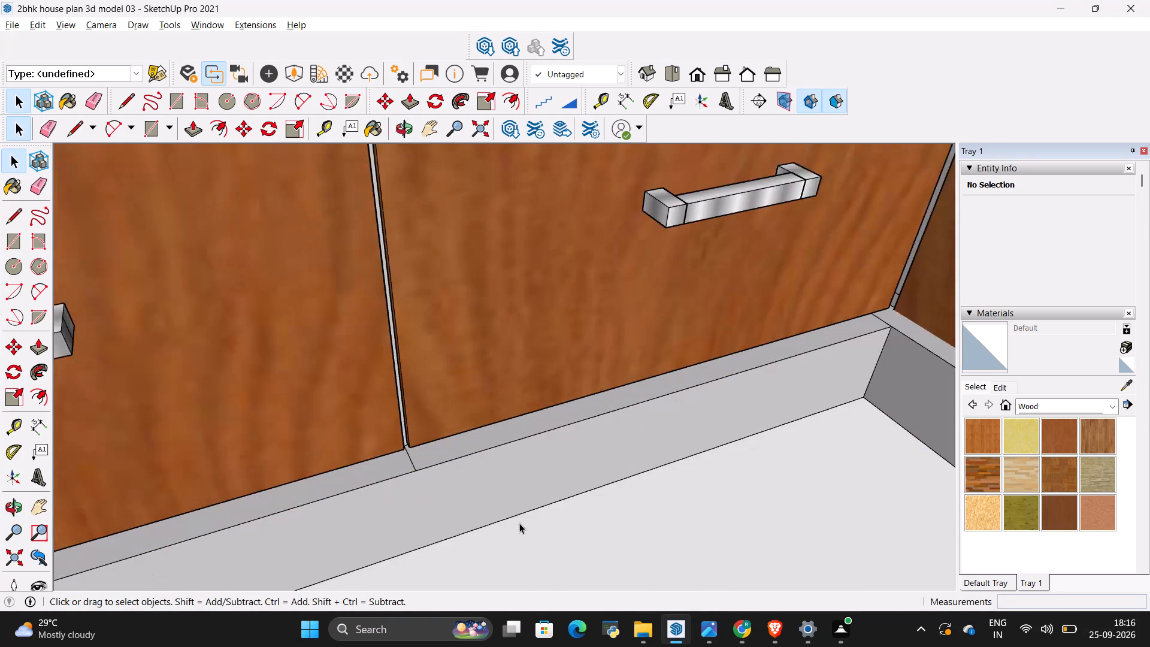
pyautogui.scroll(-16, 528, 488)
pyautogui.scroll(-6, 528, 488)
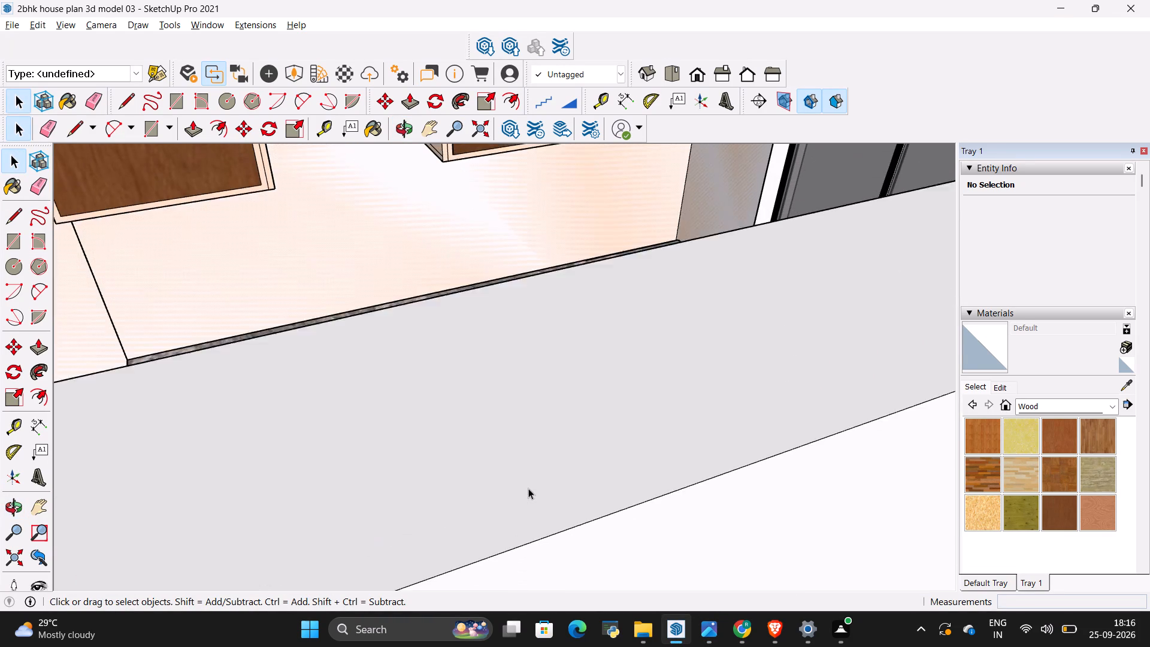
pyautogui.scroll(-20, 546, 489)
pyautogui.scroll(-18, 546, 489)
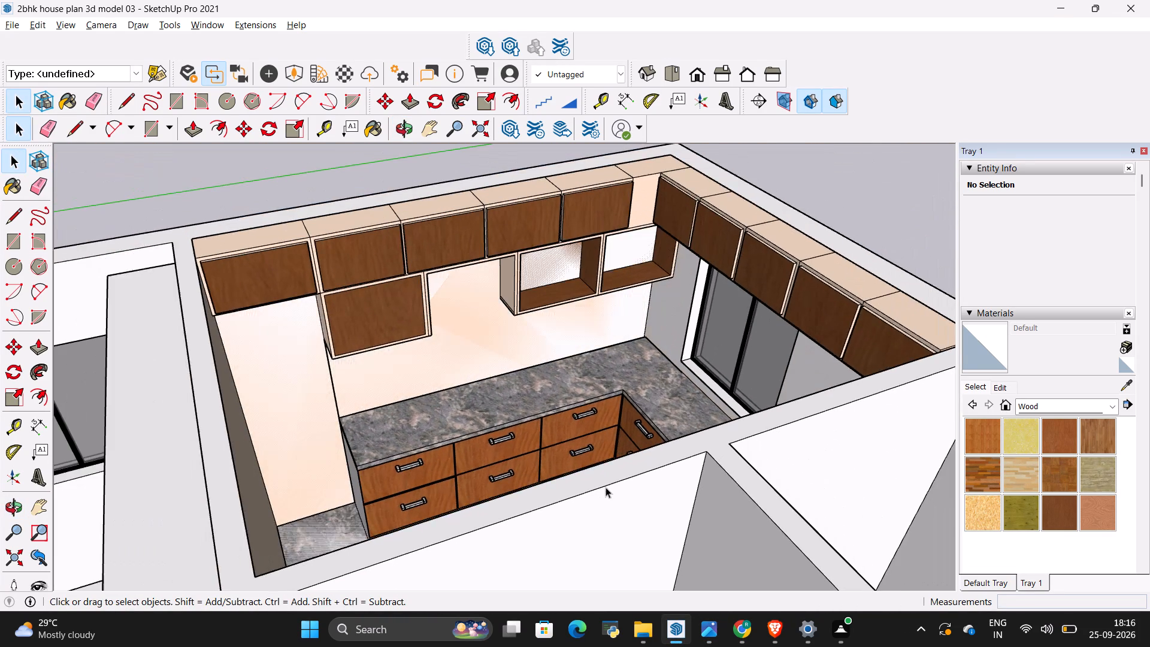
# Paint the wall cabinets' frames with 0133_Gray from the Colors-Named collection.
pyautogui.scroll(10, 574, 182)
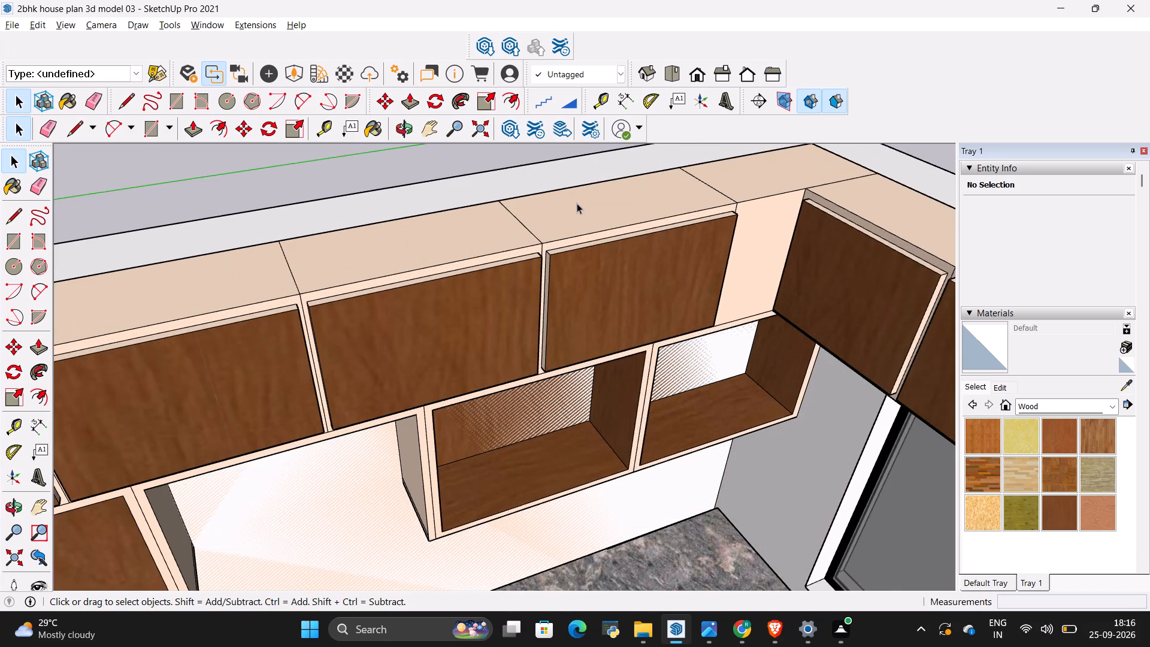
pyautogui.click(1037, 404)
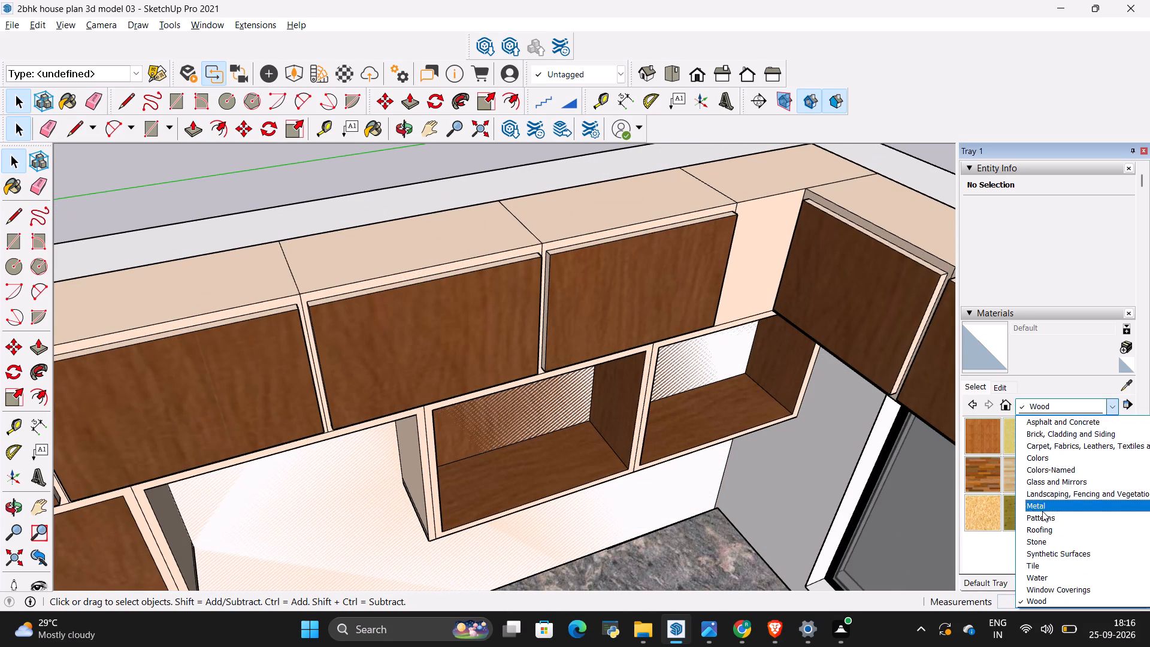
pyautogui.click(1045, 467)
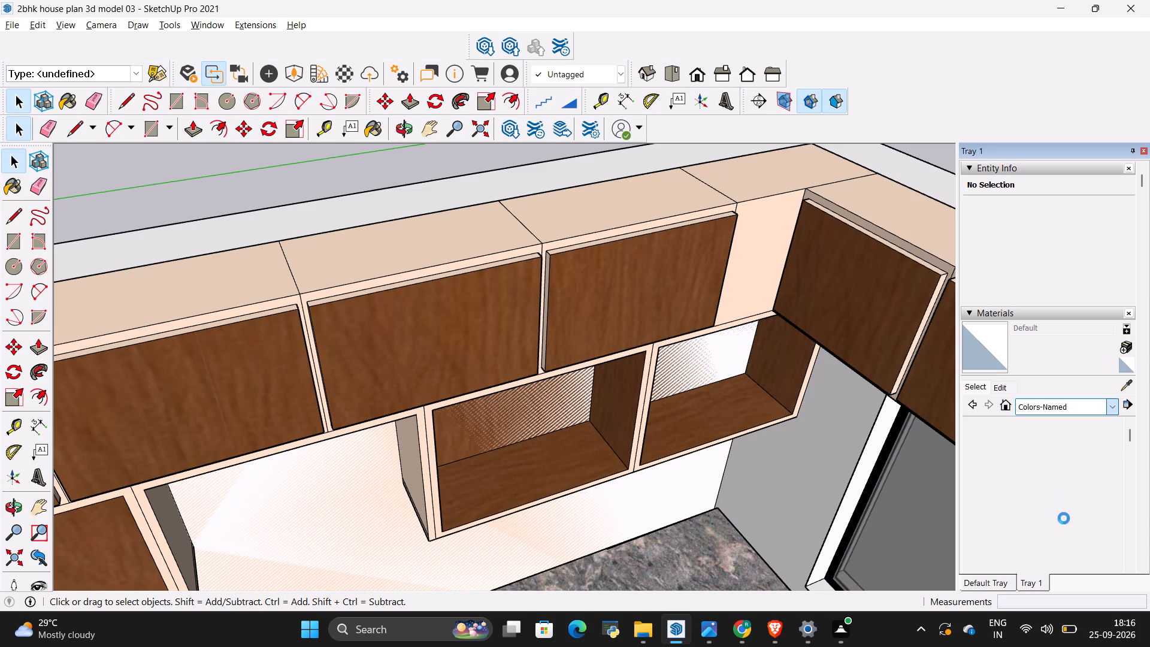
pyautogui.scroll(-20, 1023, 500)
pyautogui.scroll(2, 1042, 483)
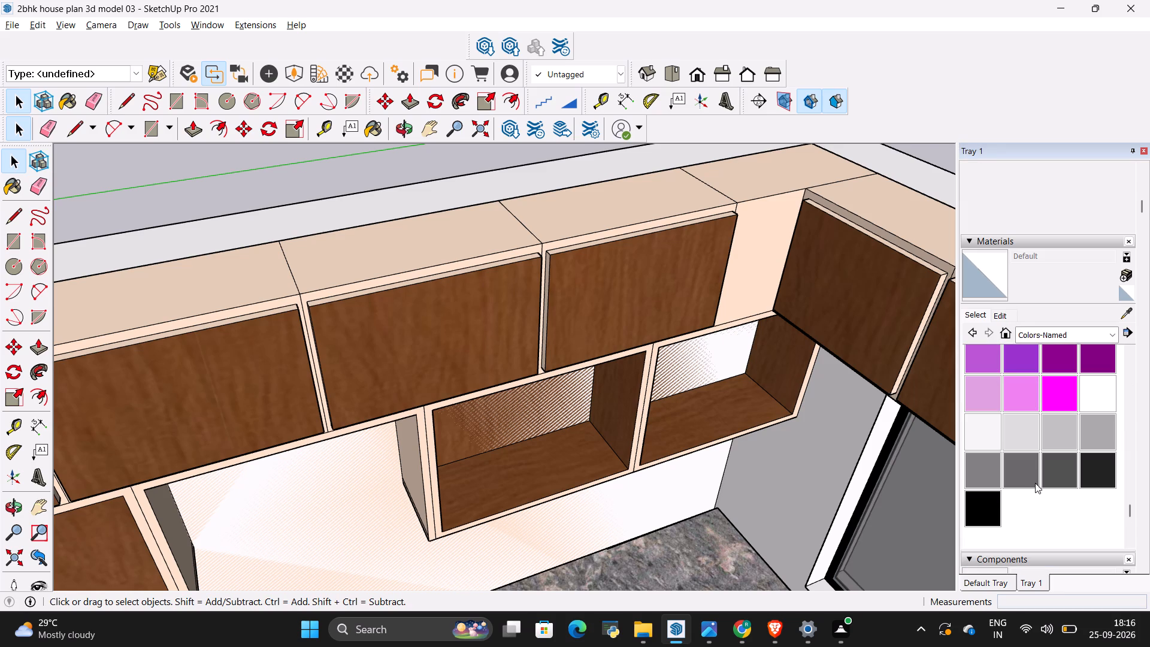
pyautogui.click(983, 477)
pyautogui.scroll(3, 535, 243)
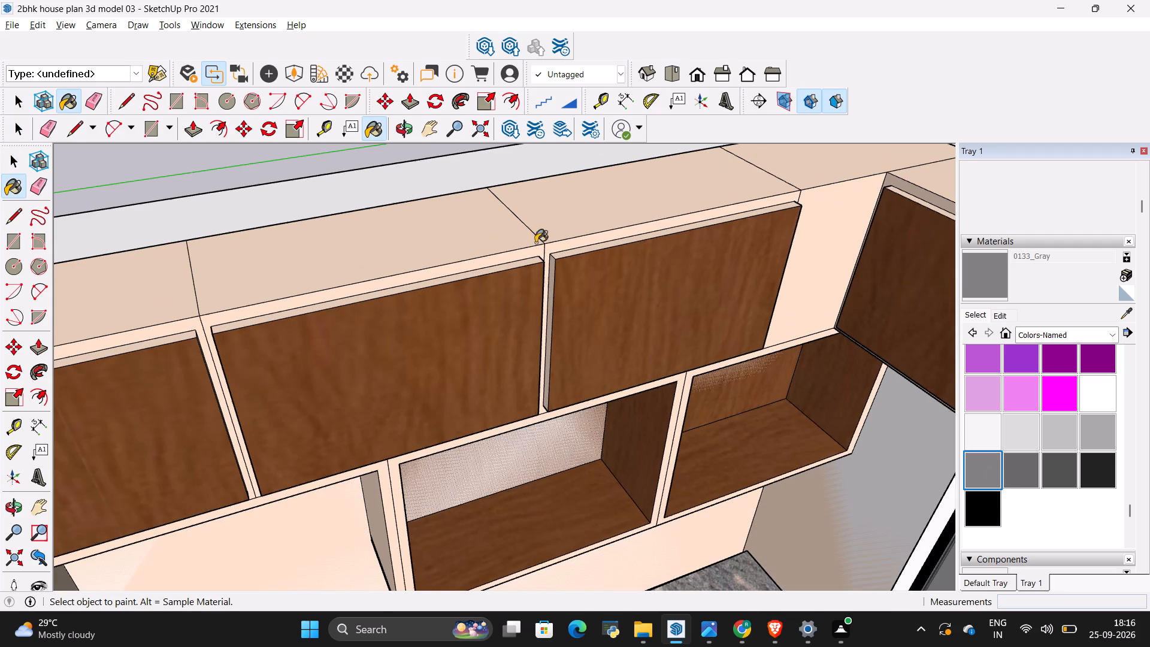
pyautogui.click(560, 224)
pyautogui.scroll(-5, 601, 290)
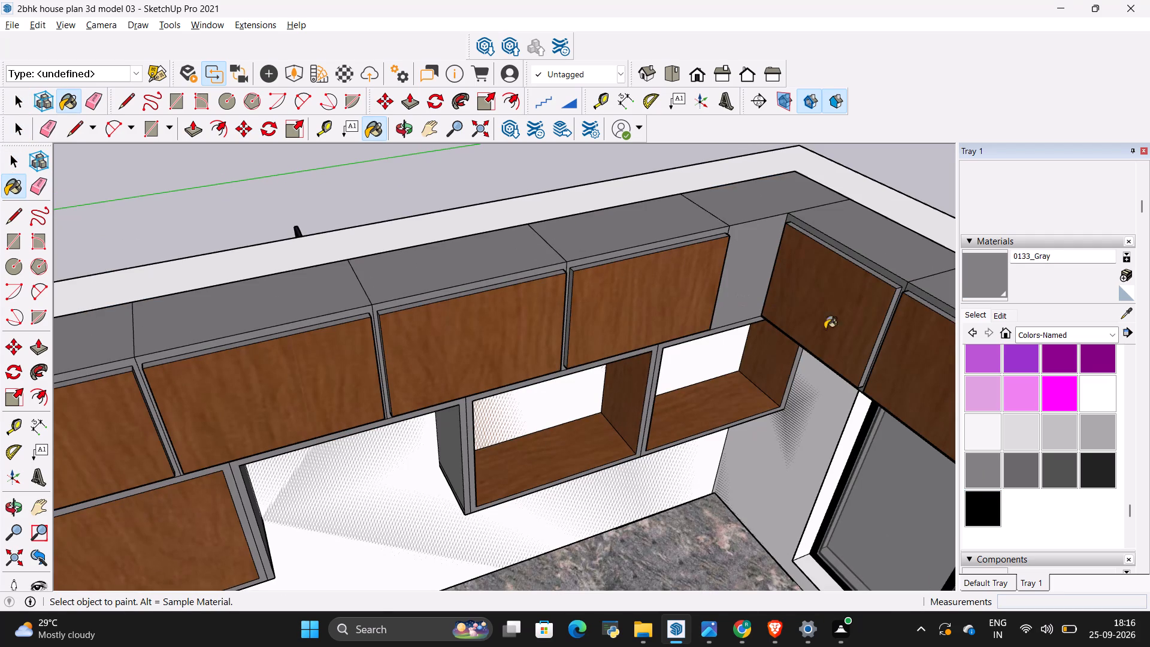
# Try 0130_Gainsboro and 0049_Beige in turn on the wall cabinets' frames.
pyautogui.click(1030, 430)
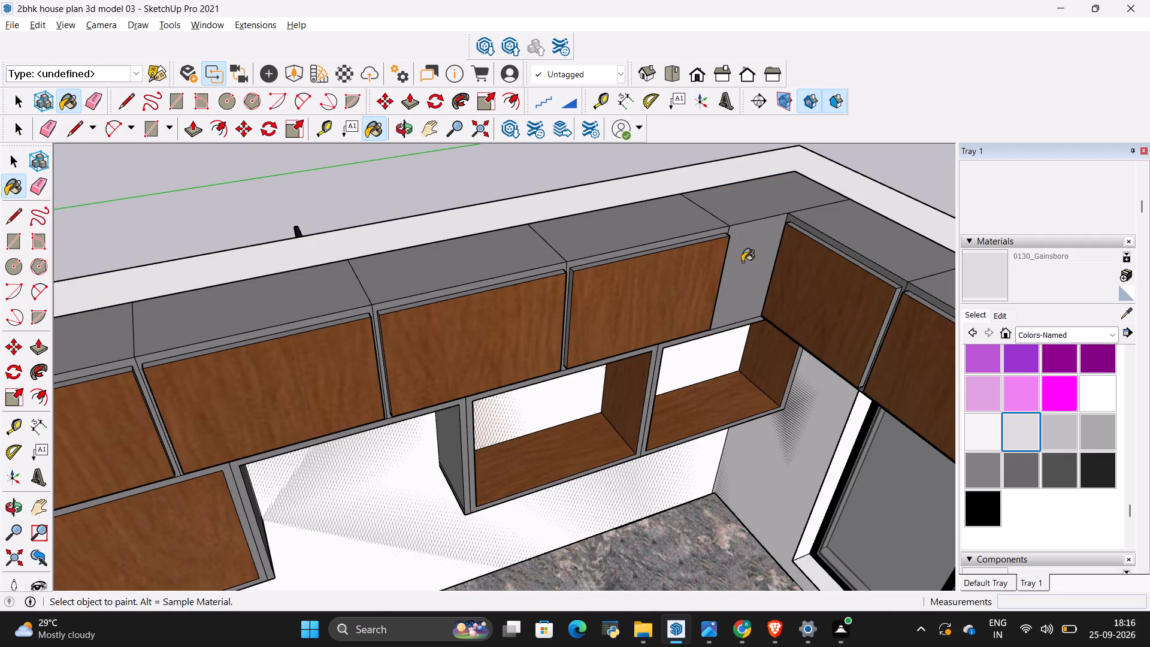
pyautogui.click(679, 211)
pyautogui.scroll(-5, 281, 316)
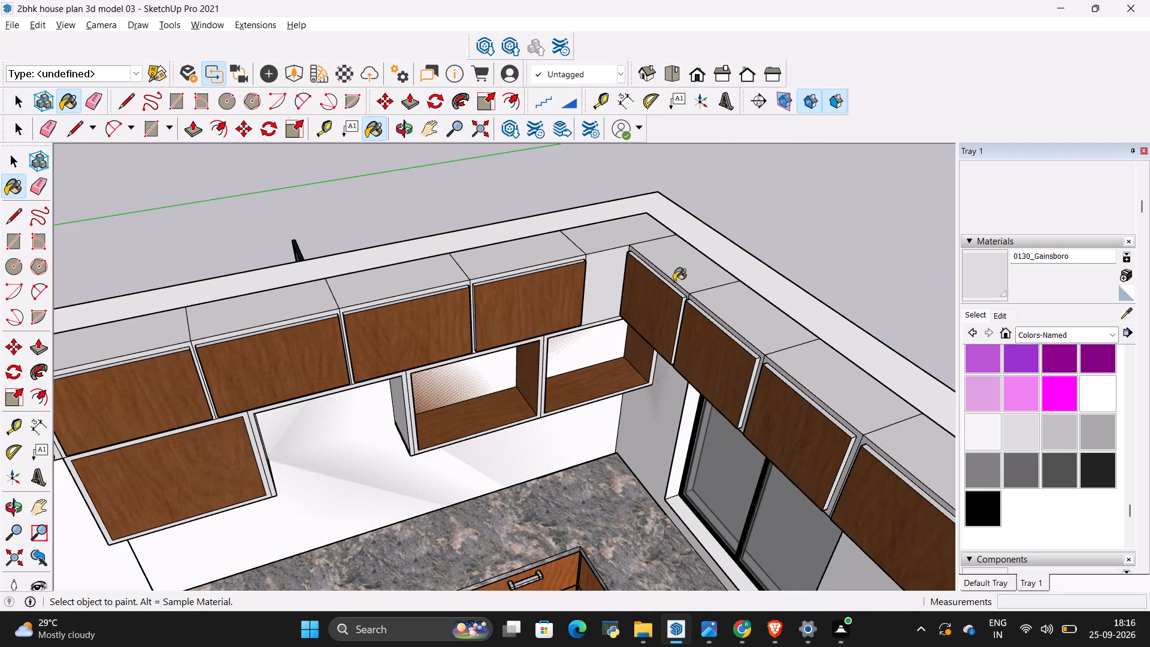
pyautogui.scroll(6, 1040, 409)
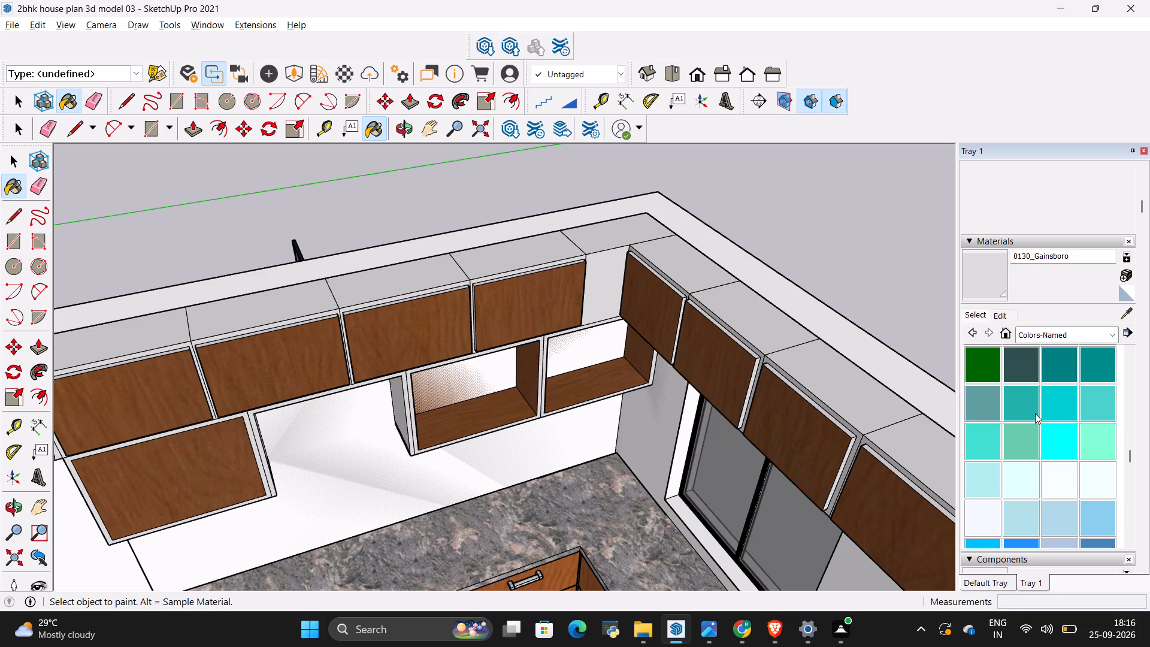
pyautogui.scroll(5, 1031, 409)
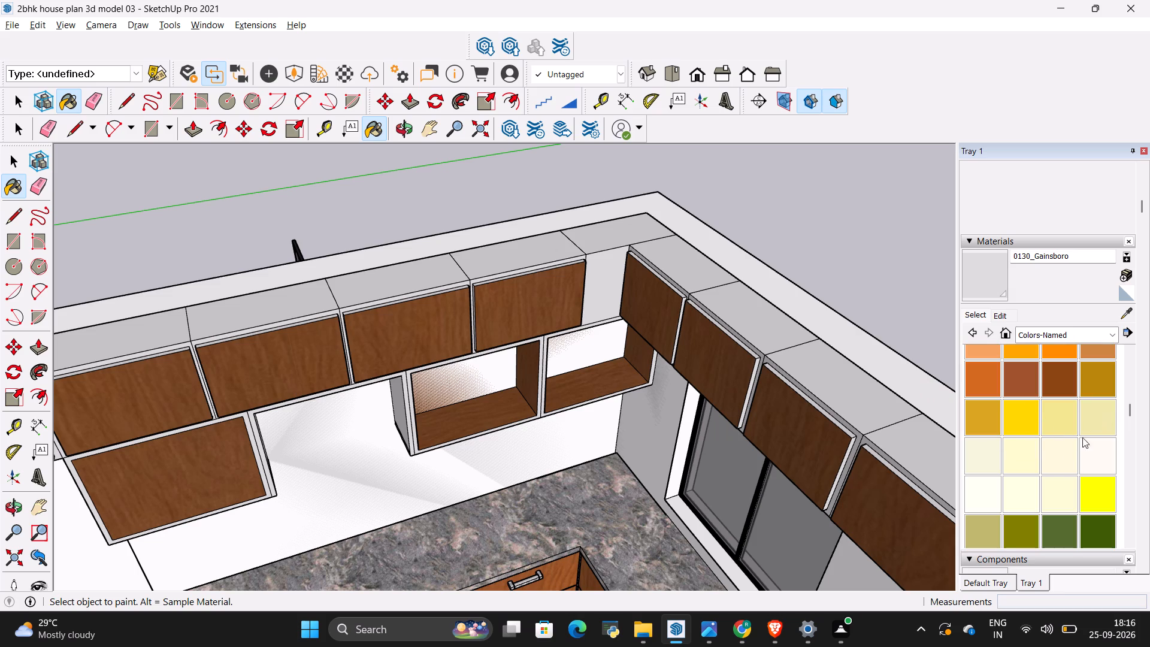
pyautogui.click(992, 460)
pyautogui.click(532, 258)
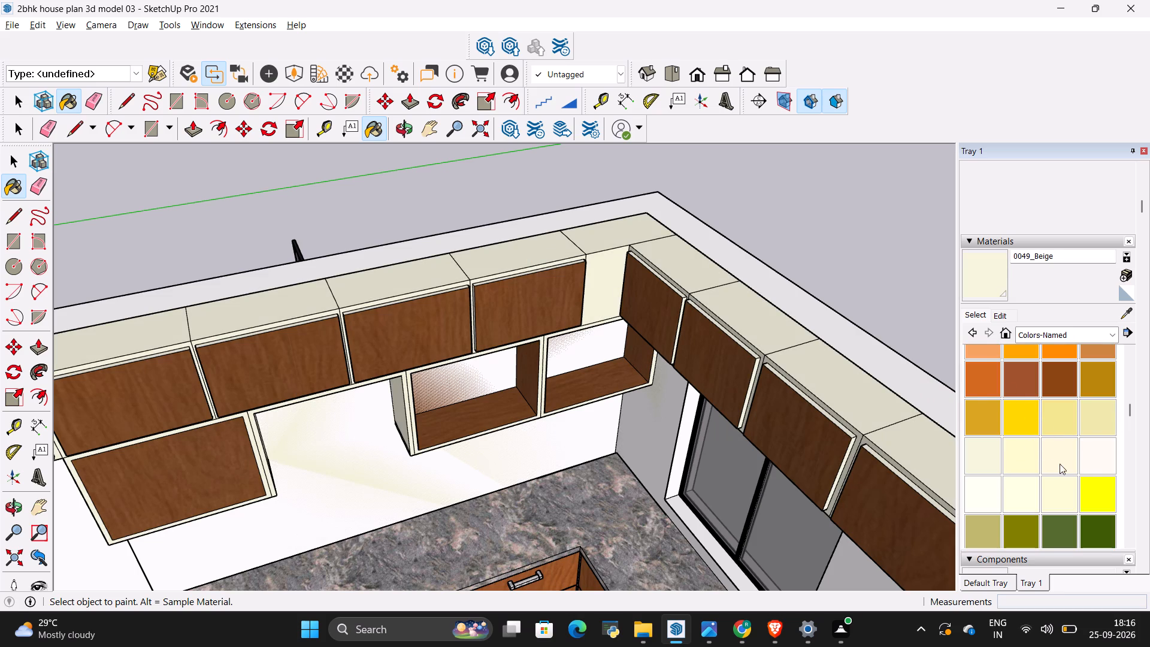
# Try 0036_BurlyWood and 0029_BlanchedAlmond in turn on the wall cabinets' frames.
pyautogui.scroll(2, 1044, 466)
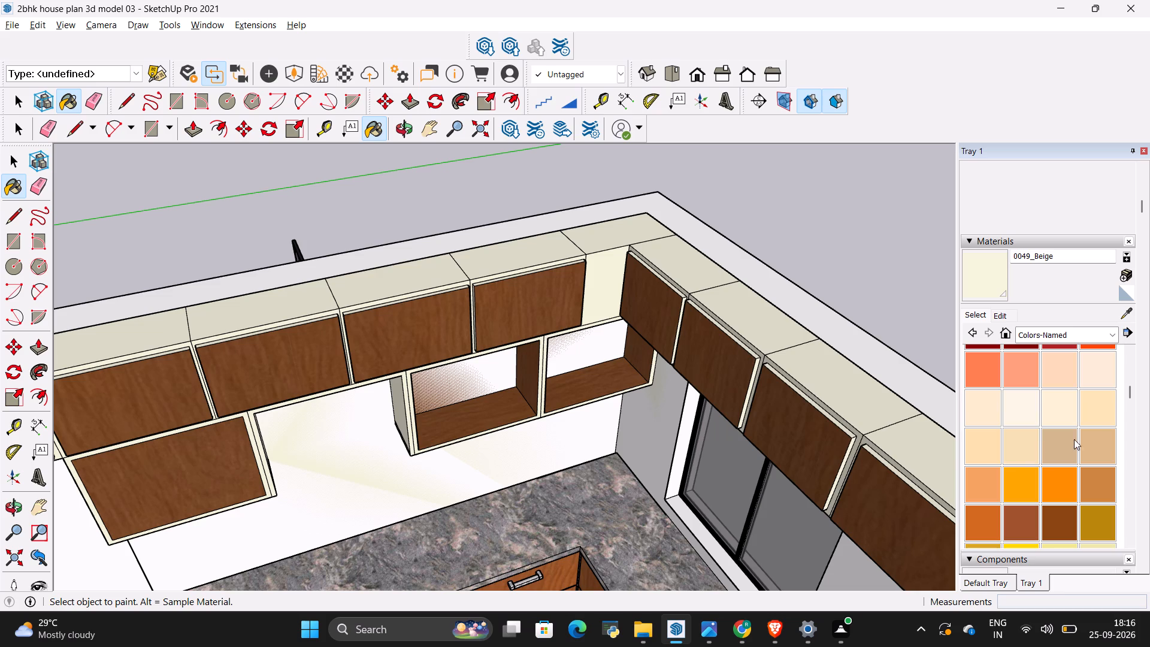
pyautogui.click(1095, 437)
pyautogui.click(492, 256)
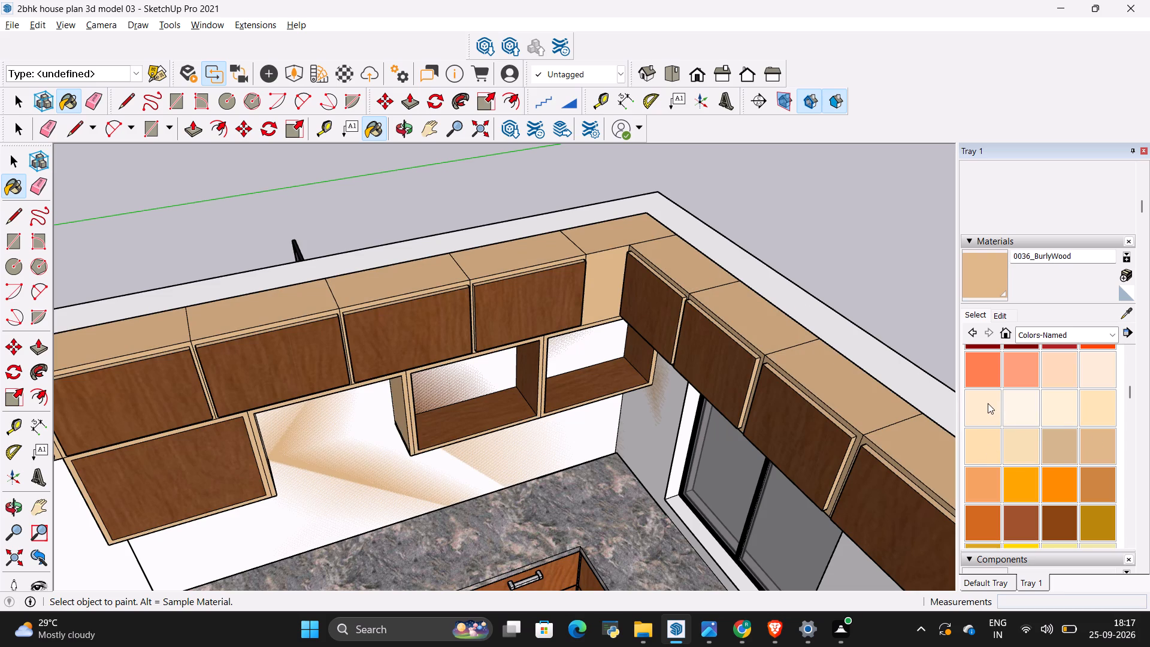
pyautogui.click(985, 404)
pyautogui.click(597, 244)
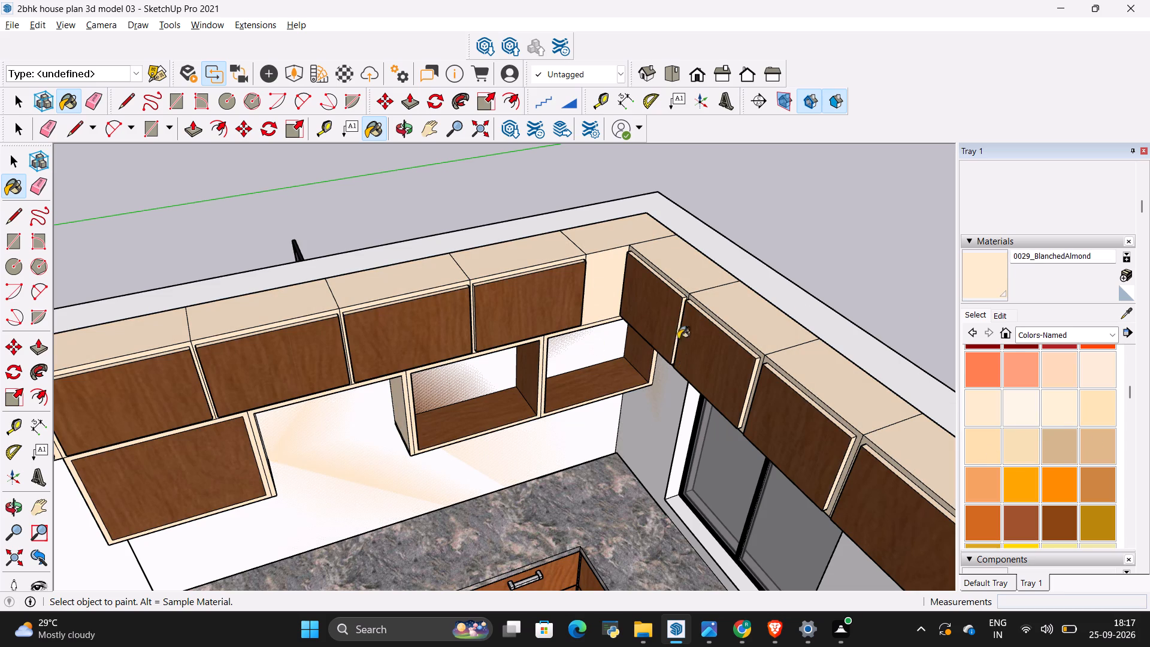
# Paint the wall cabinets' frames with 0034_Wheat and leave the painting tool.
pyautogui.click(1021, 443)
pyautogui.click(681, 271)
pyautogui.scroll(-3, 480, 251)
pyautogui.scroll(-4, 483, 325)
pyautogui.press('space')
pyautogui.click(677, 246)
pyautogui.scroll(-2, 563, 309)
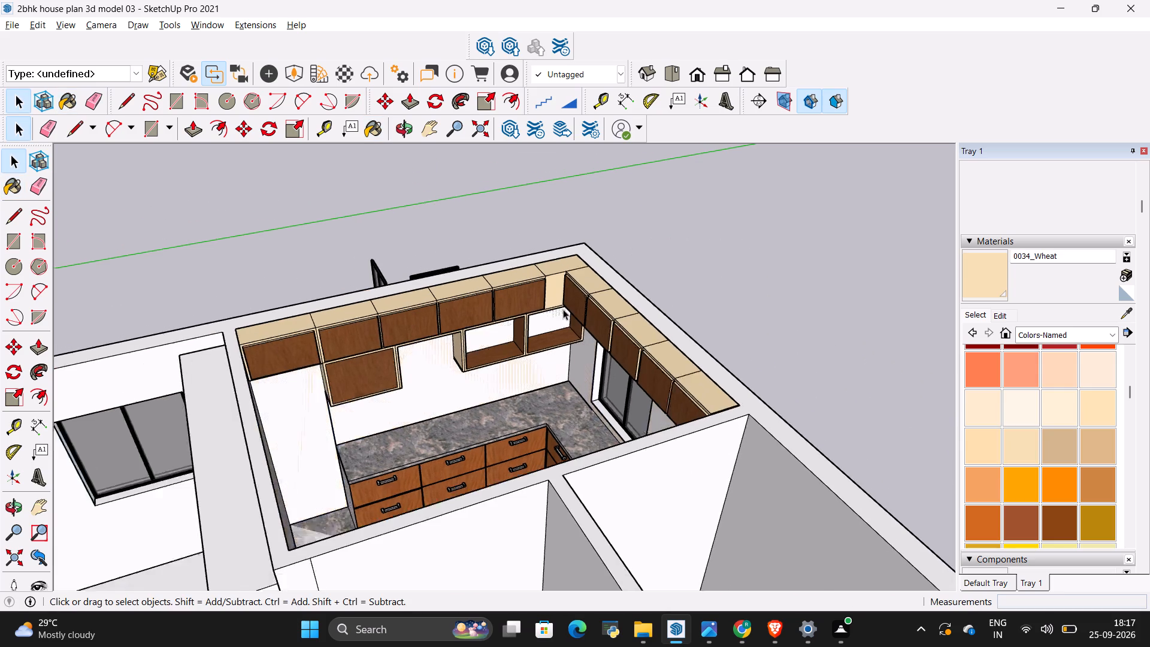
# Examine the Wheat cabinet frames against the dark wood doors, base drawers and countertop from several angles.
pyautogui.scroll(-2, 563, 309)
pyautogui.moveTo(506, 400); pyautogui.dragTo(448, 391, button='middle')
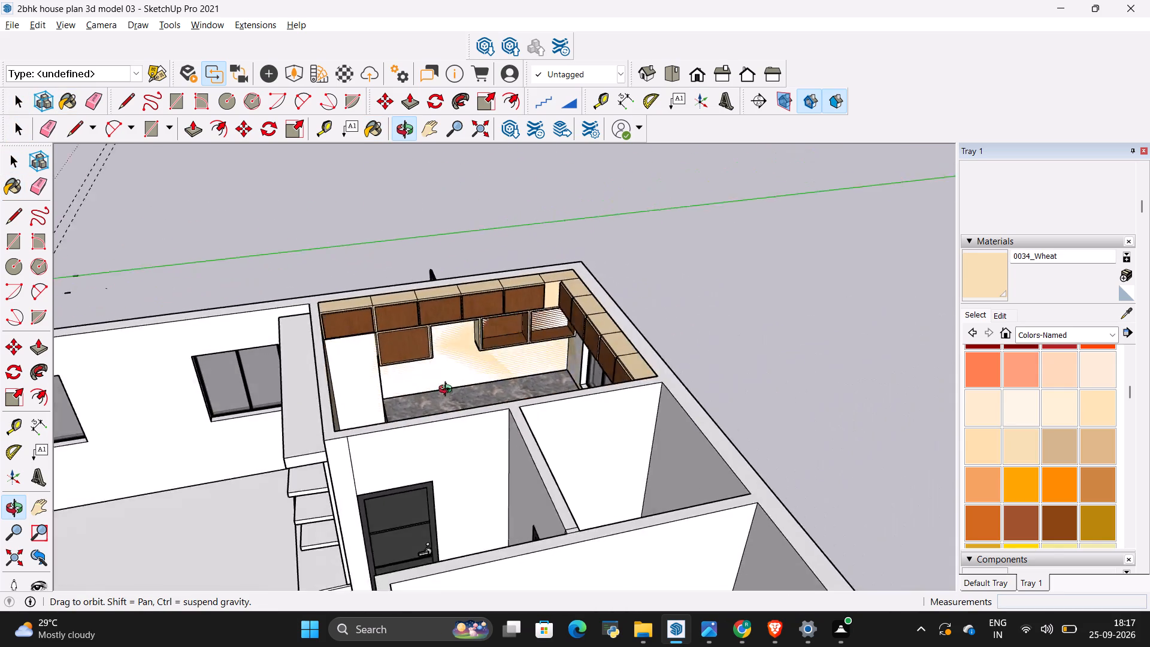
pyautogui.moveTo(448, 391); pyautogui.dragTo(411, 391, button='middle')
pyautogui.scroll(19, 354, 340)
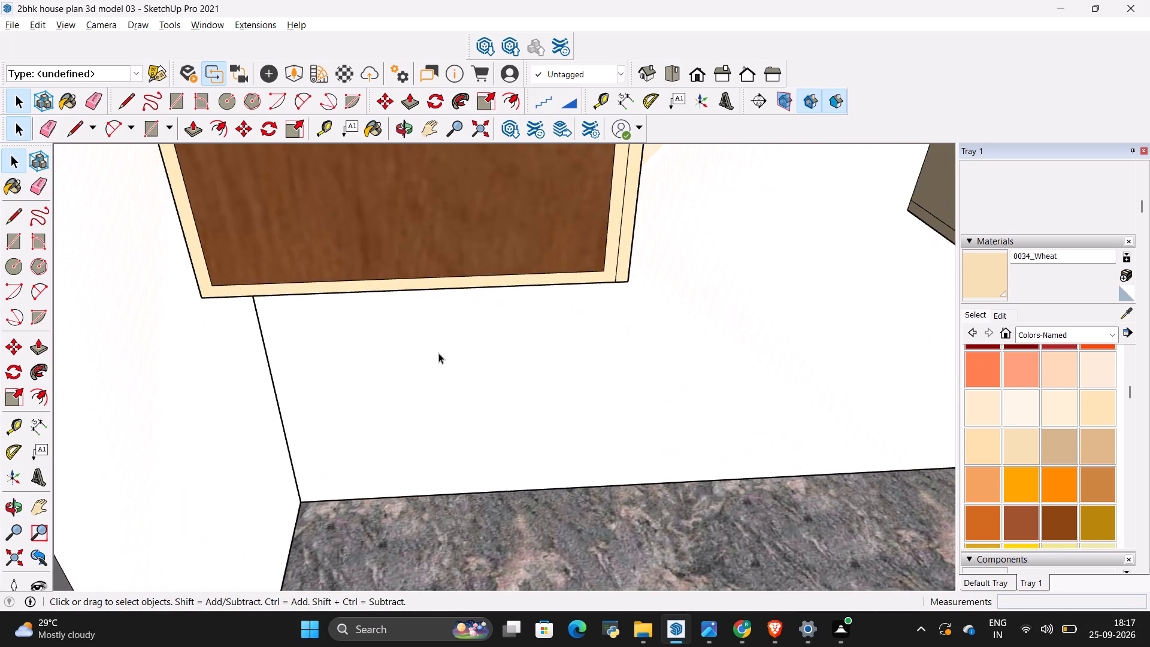
pyautogui.scroll(-4, 438, 353)
pyautogui.scroll(-18, 438, 352)
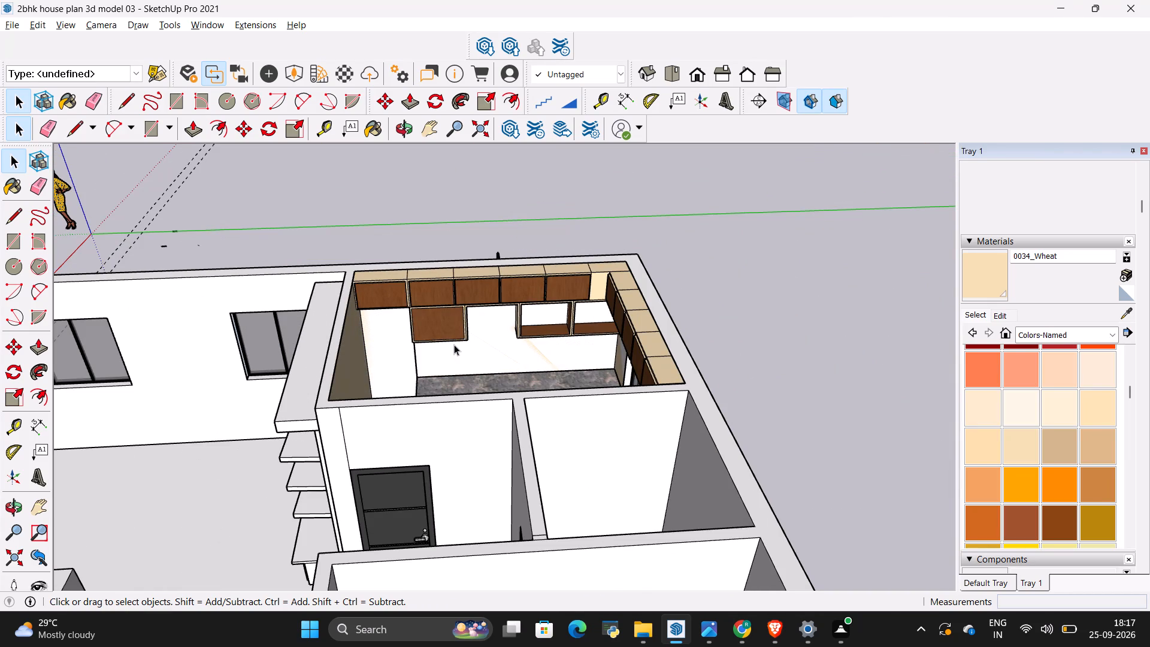
pyautogui.scroll(-2, 534, 376)
pyautogui.scroll(2, 481, 310)
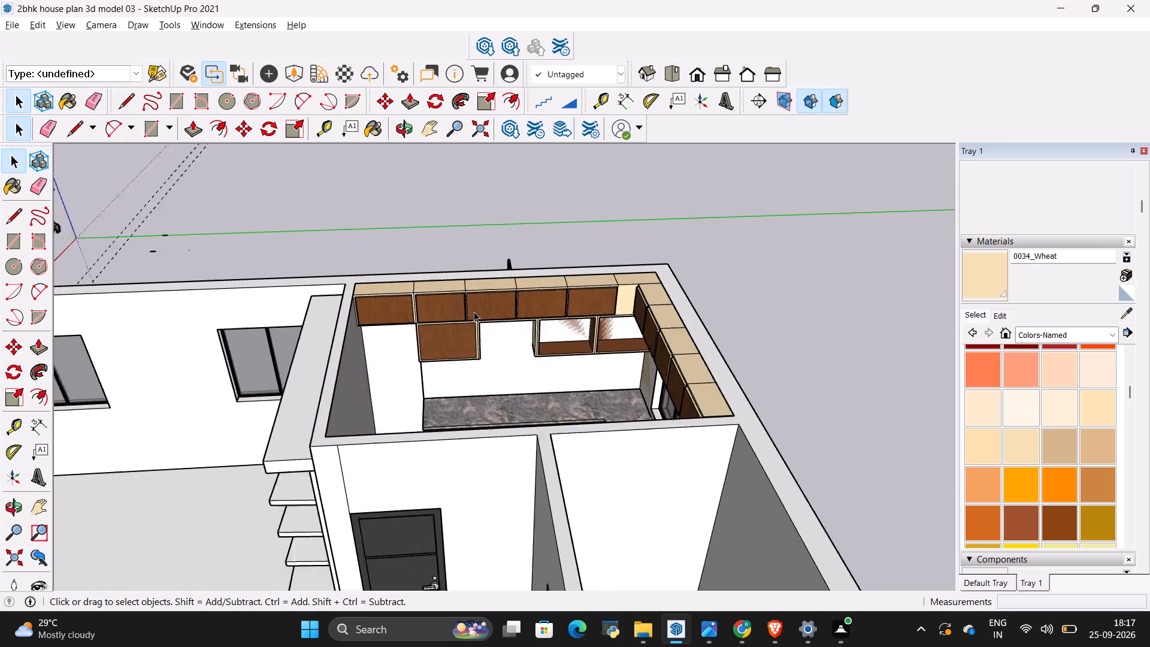
pyautogui.scroll(7, 474, 312)
pyautogui.scroll(-9, 402, 391)
pyautogui.moveTo(416, 435); pyautogui.dragTo(468, 466, button='middle')
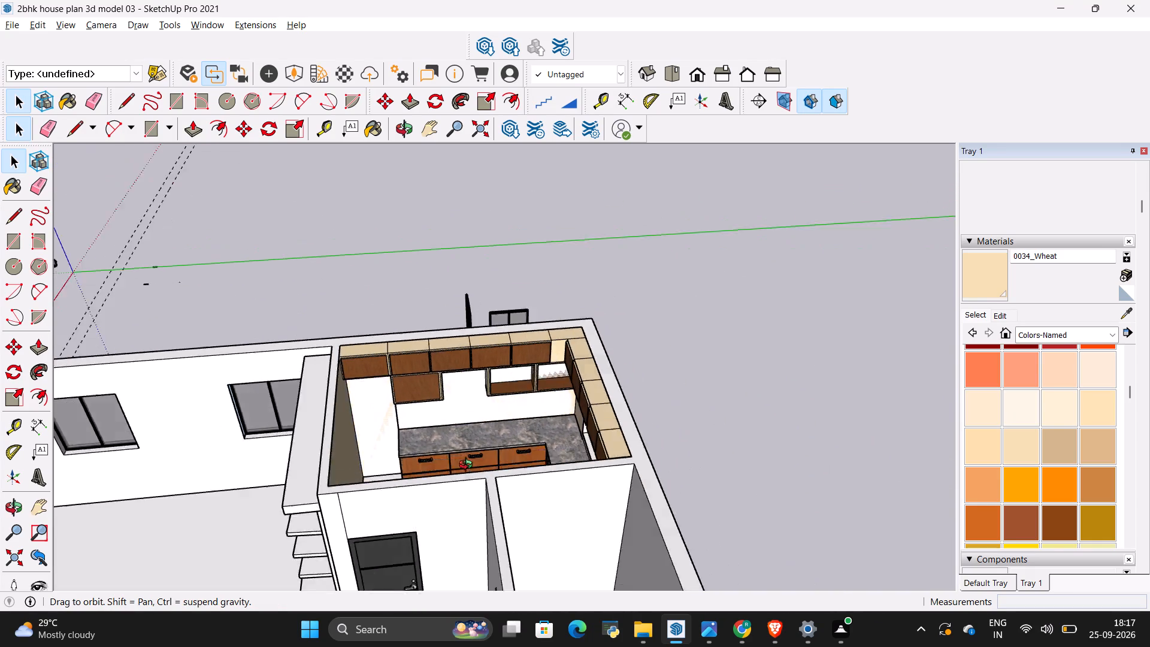
pyautogui.moveTo(468, 466); pyautogui.dragTo(608, 490, button='middle')
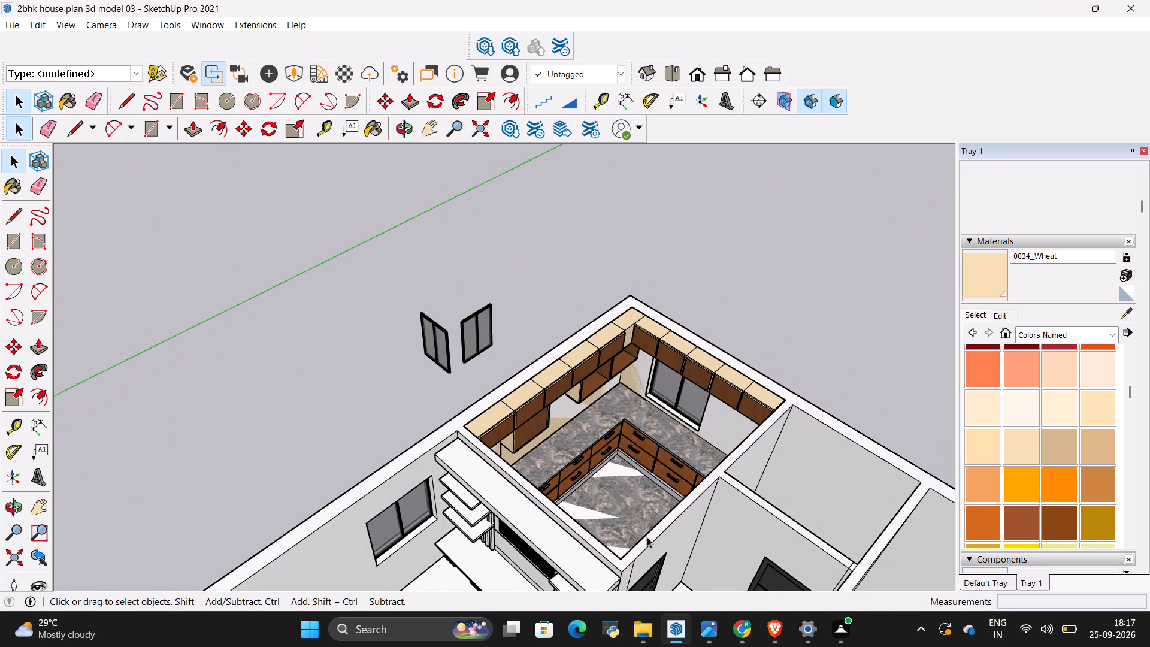
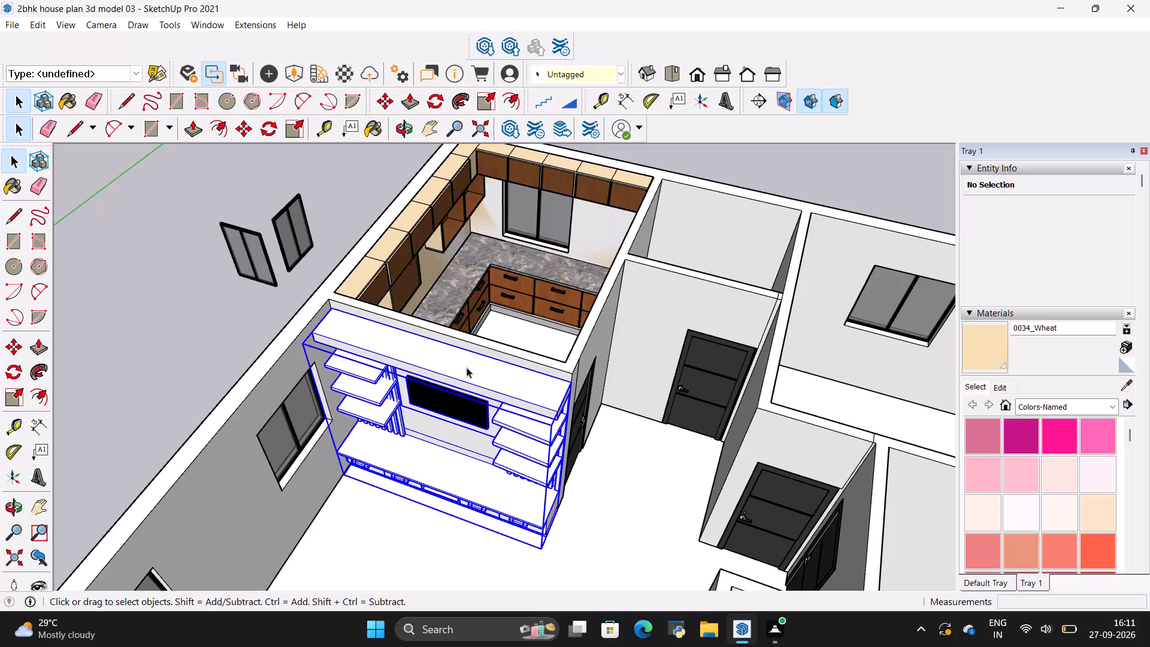
# Open the TV unit in front of the kitchen wall for editing.
pyautogui.doubleClick(467, 367)
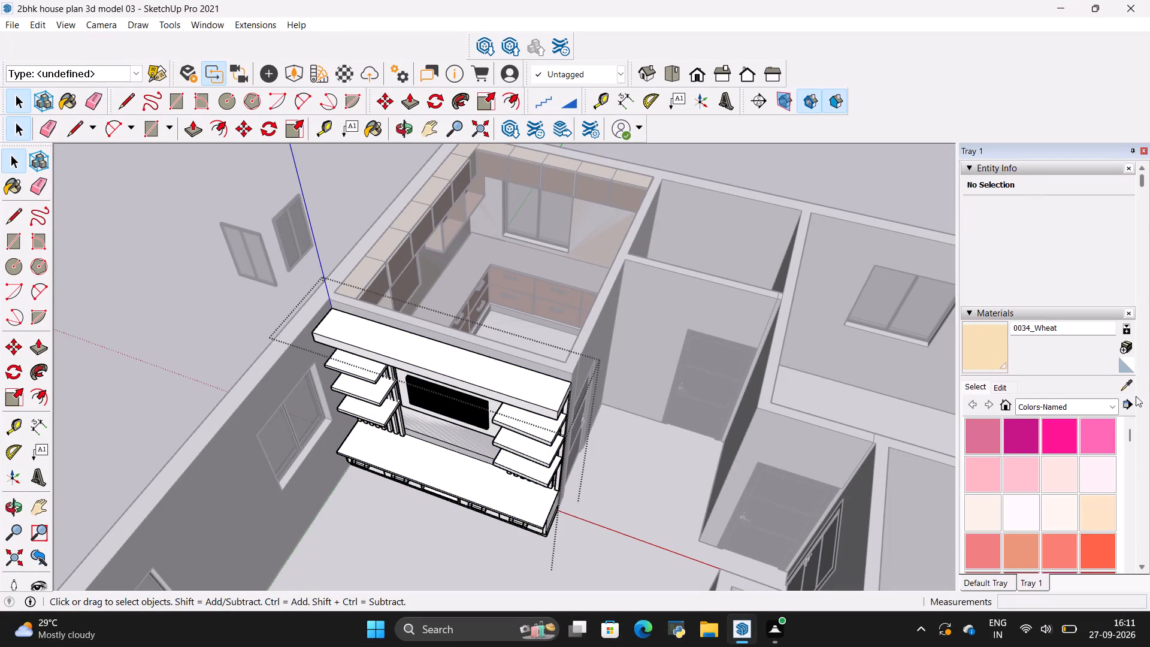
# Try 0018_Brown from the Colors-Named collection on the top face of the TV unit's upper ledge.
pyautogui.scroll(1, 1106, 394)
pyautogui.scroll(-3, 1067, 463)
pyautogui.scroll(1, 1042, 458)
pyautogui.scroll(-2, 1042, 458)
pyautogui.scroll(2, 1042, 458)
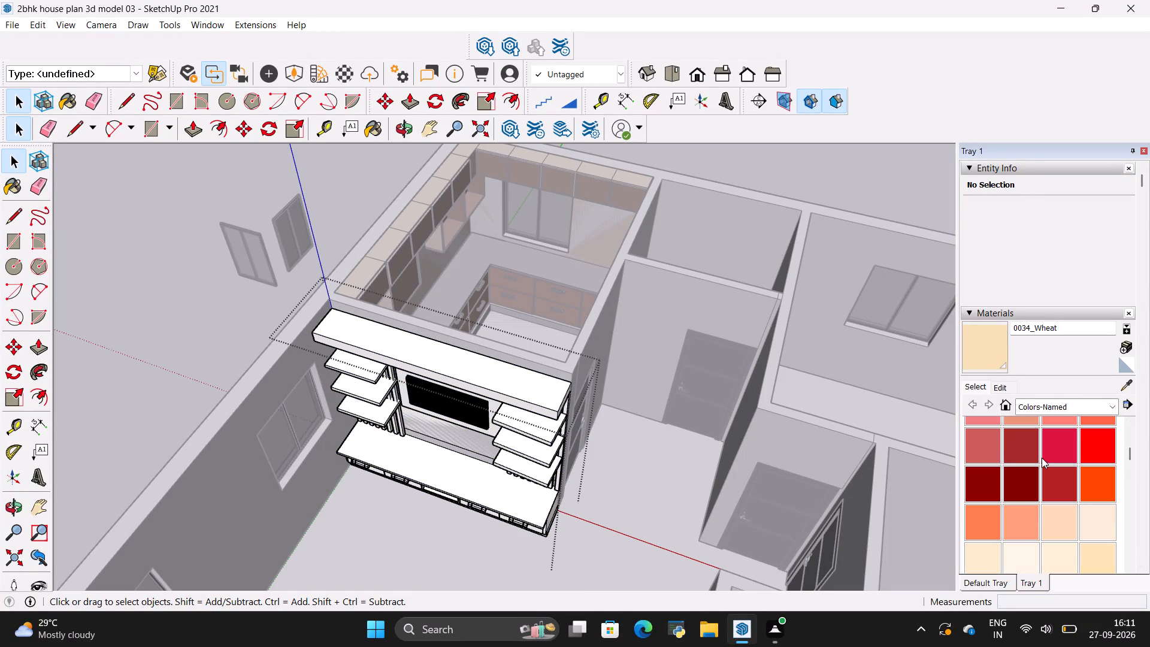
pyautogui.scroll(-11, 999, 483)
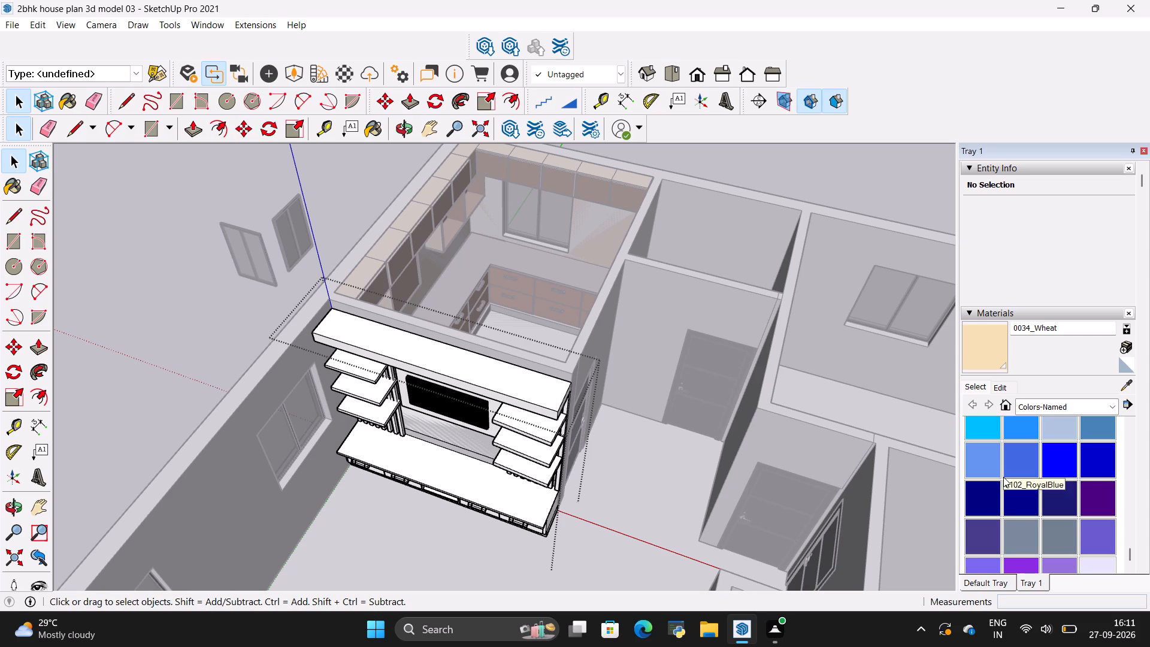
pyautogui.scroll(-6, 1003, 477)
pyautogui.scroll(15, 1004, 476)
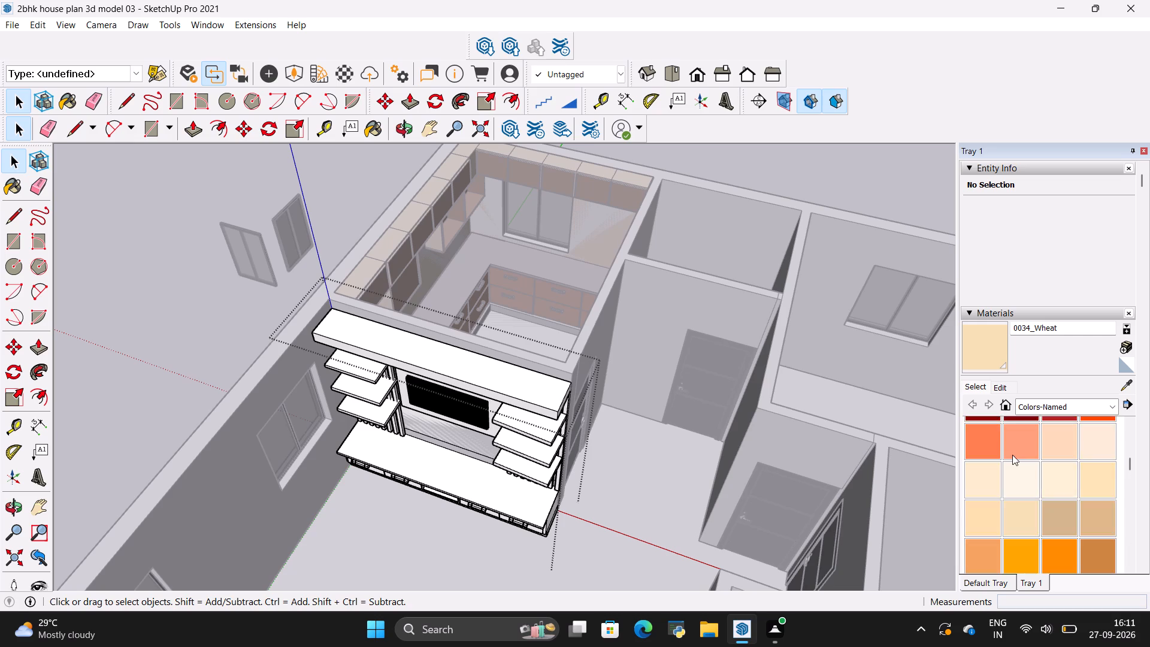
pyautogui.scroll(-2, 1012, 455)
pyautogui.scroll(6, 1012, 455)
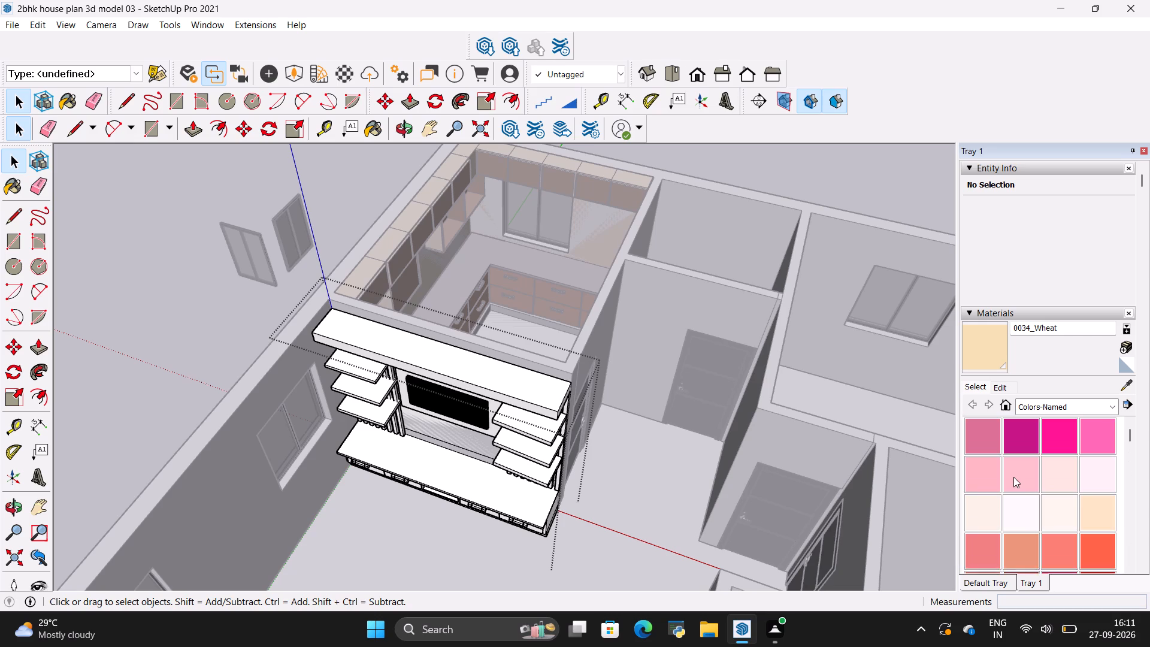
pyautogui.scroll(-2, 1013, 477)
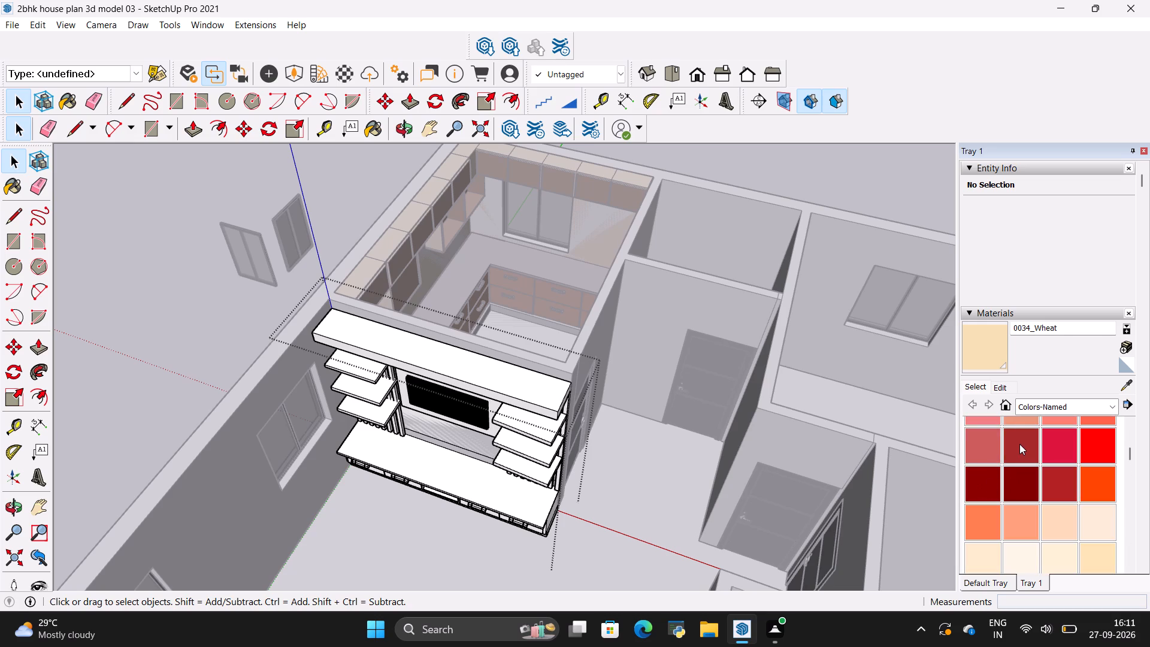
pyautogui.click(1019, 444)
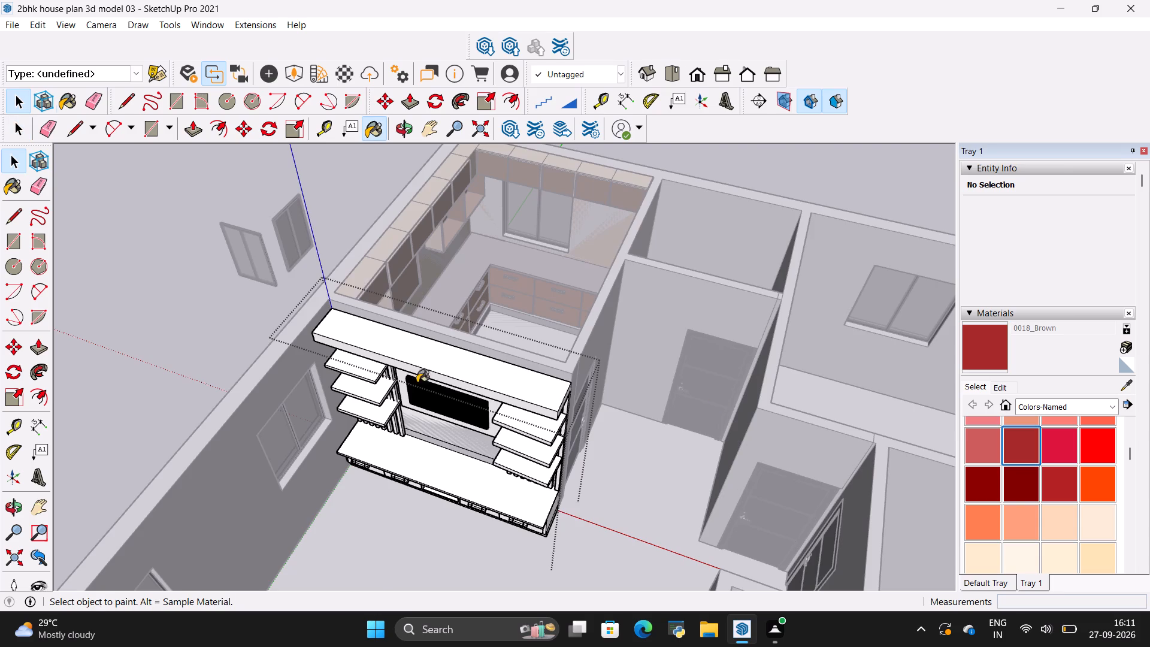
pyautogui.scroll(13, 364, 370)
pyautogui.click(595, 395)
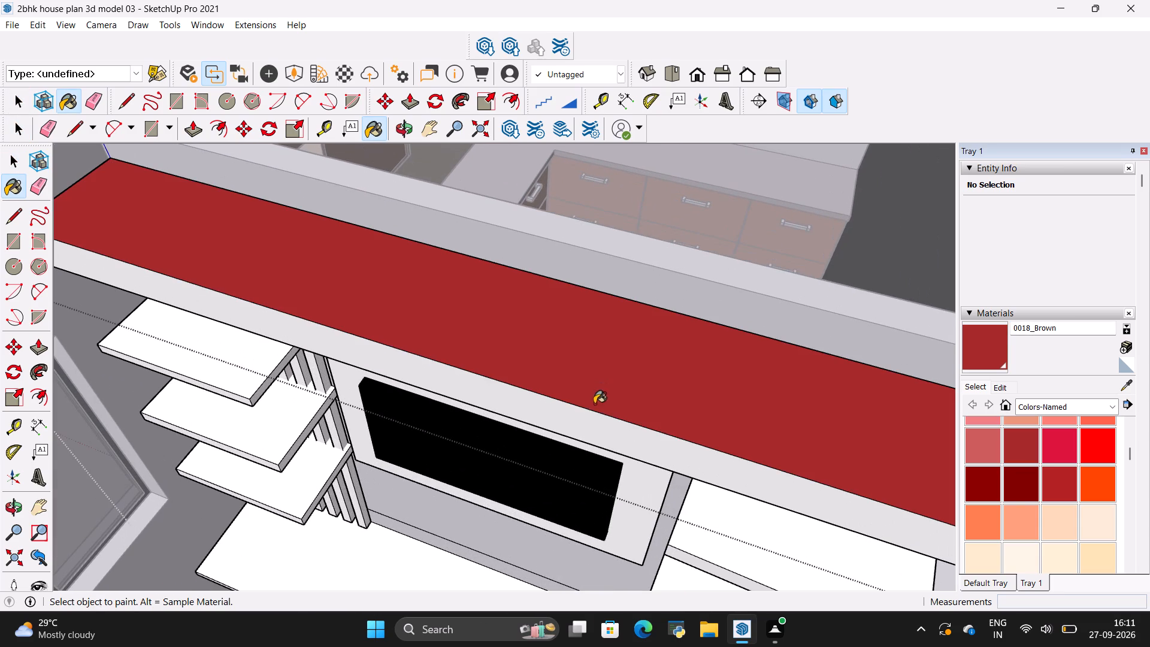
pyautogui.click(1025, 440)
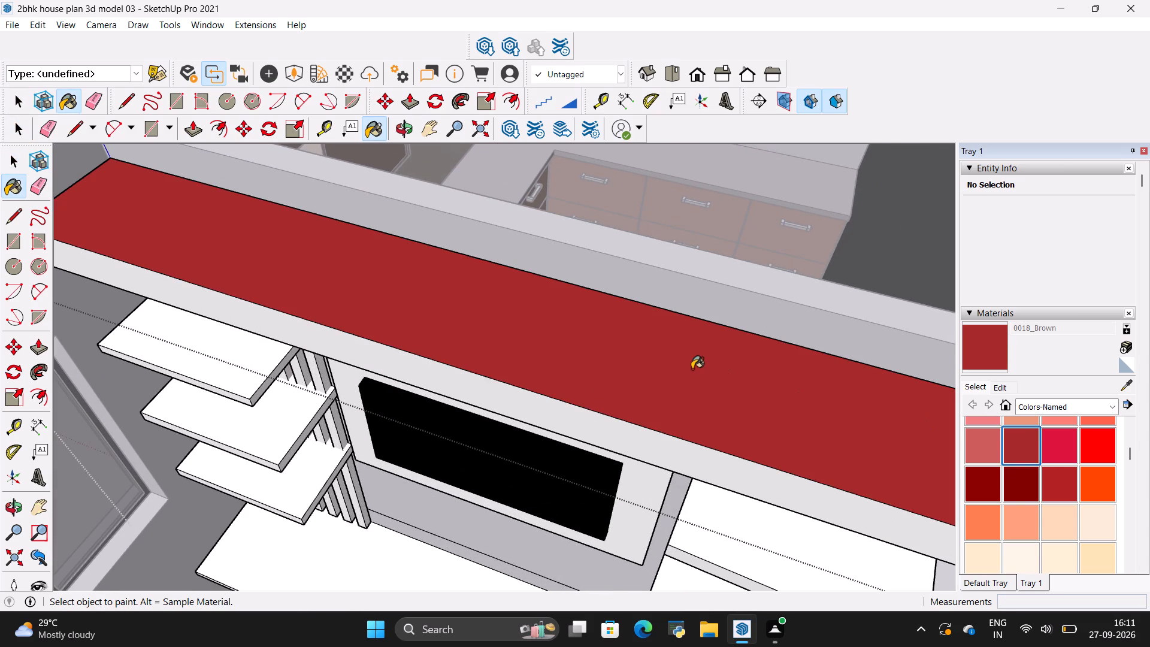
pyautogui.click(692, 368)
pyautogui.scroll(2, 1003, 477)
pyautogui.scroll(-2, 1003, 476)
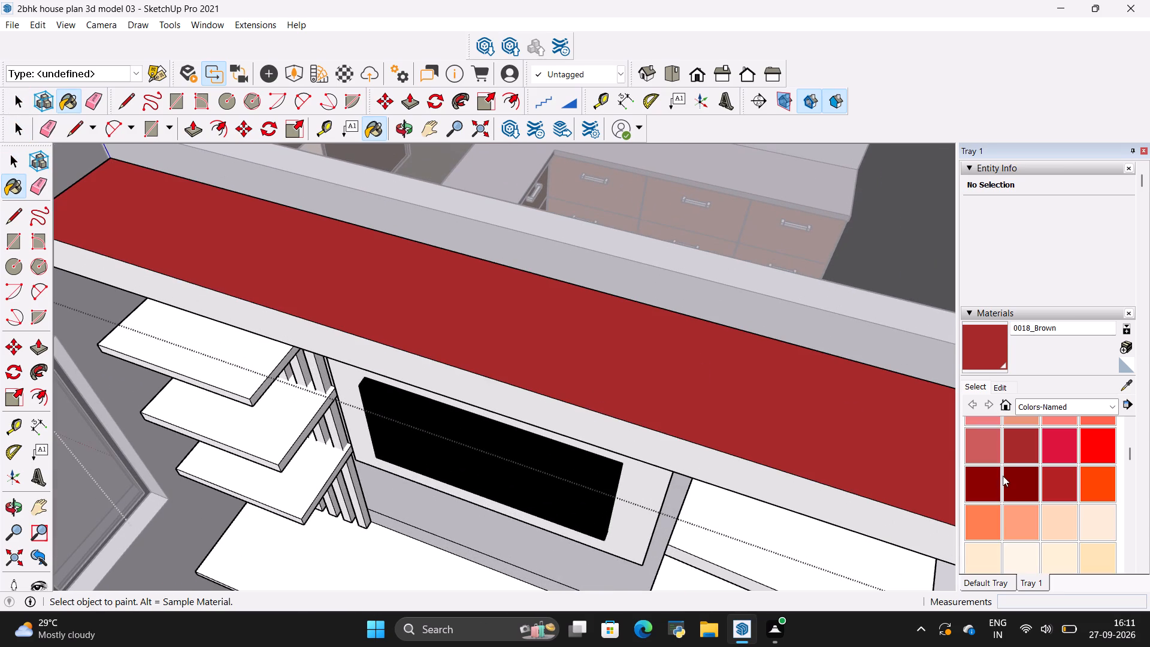
# Paint the top and front faces of the TV unit's upper ledge with 0021_DarkRed.
pyautogui.click(983, 475)
pyautogui.click(803, 416)
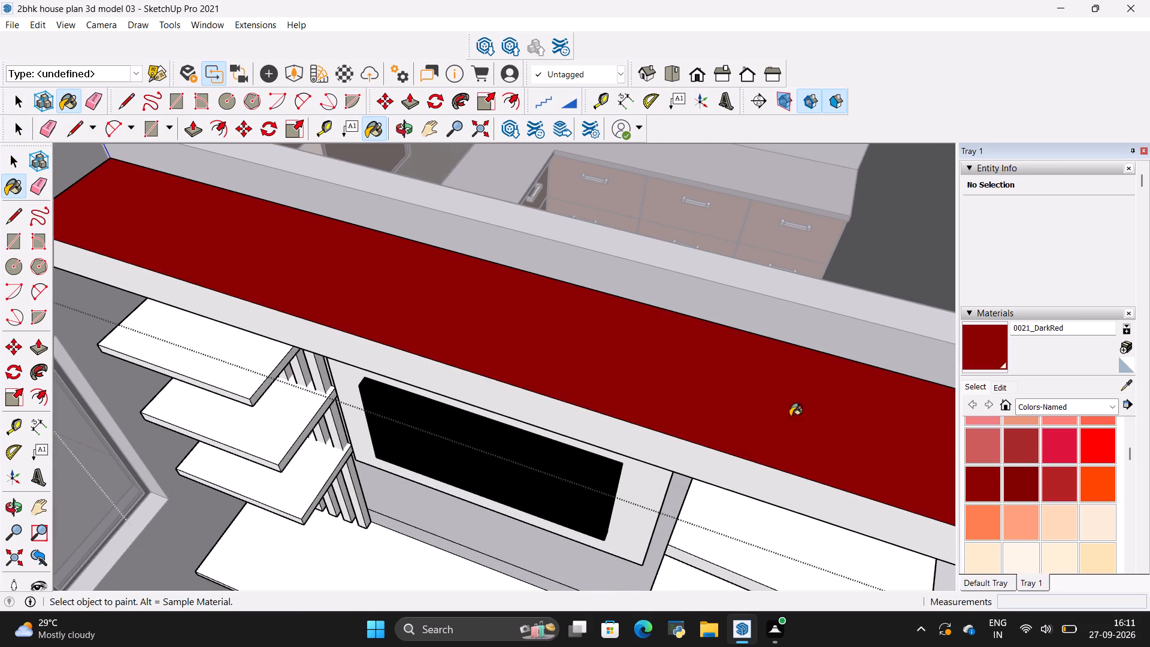
pyautogui.scroll(3, 727, 477)
pyautogui.scroll(-14, 727, 478)
pyautogui.scroll(-5, 544, 464)
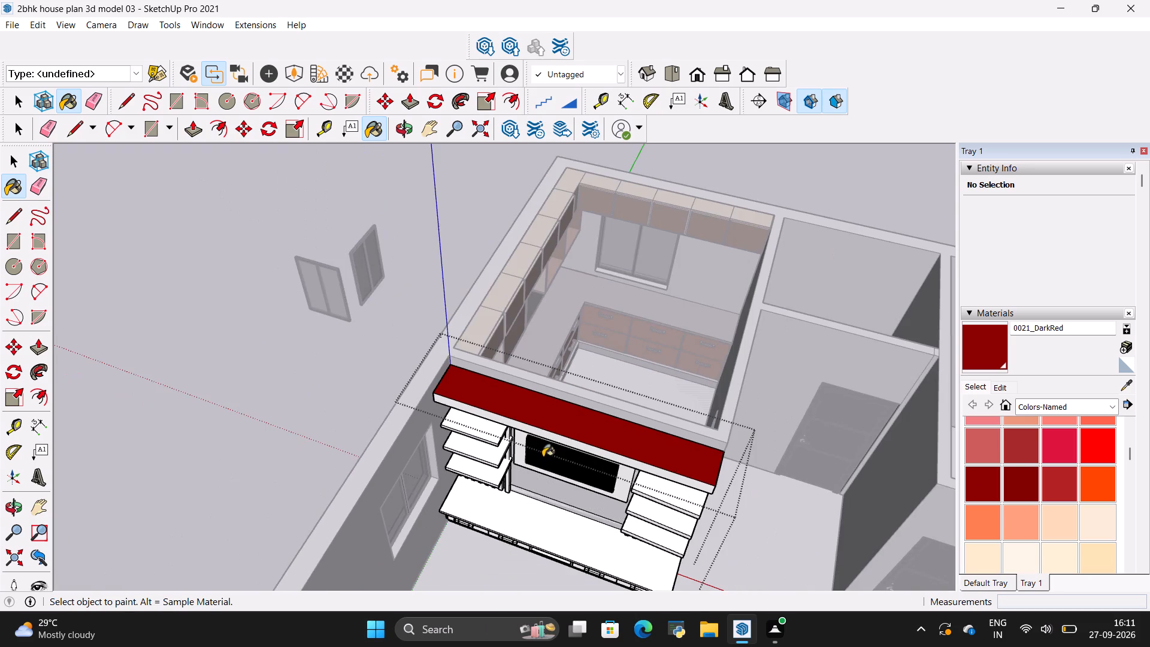
pyautogui.scroll(6, 662, 516)
pyautogui.moveTo(663, 516); pyautogui.dragTo(746, 429, button='middle')
pyautogui.scroll(1, 739, 461)
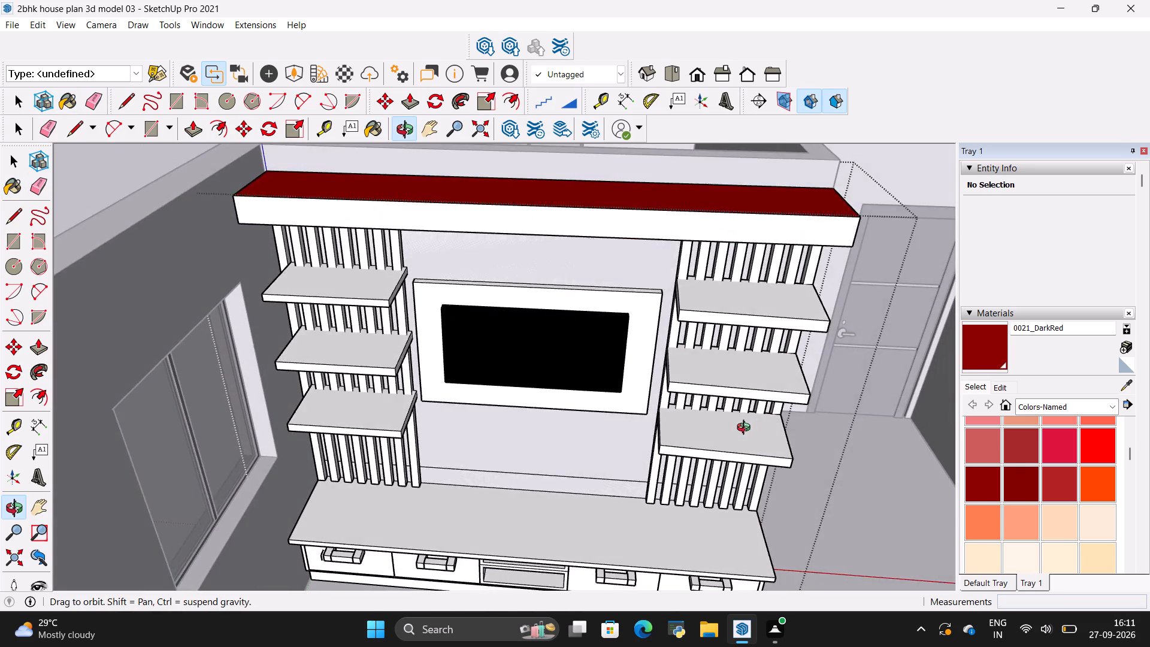
pyautogui.moveTo(746, 429); pyautogui.dragTo(727, 417, button='middle')
pyautogui.moveTo(701, 411); pyautogui.dragTo(664, 424, button='middle')
pyautogui.scroll(6, 679, 228)
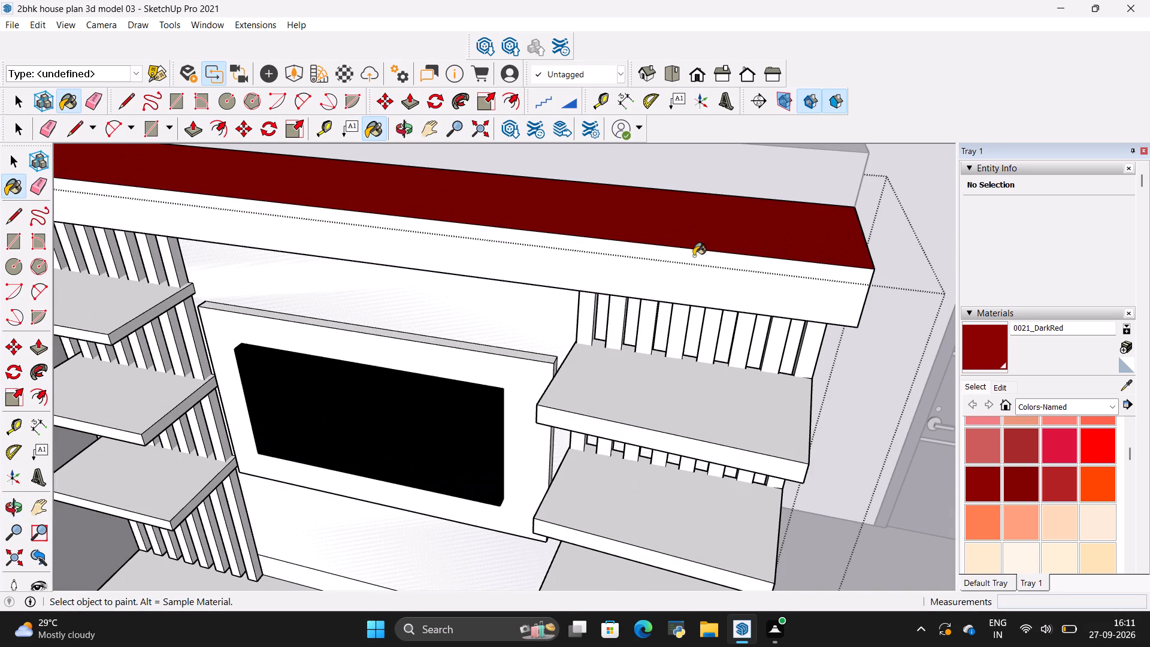
pyautogui.click(716, 309)
pyautogui.click(715, 298)
pyautogui.scroll(-5, 716, 297)
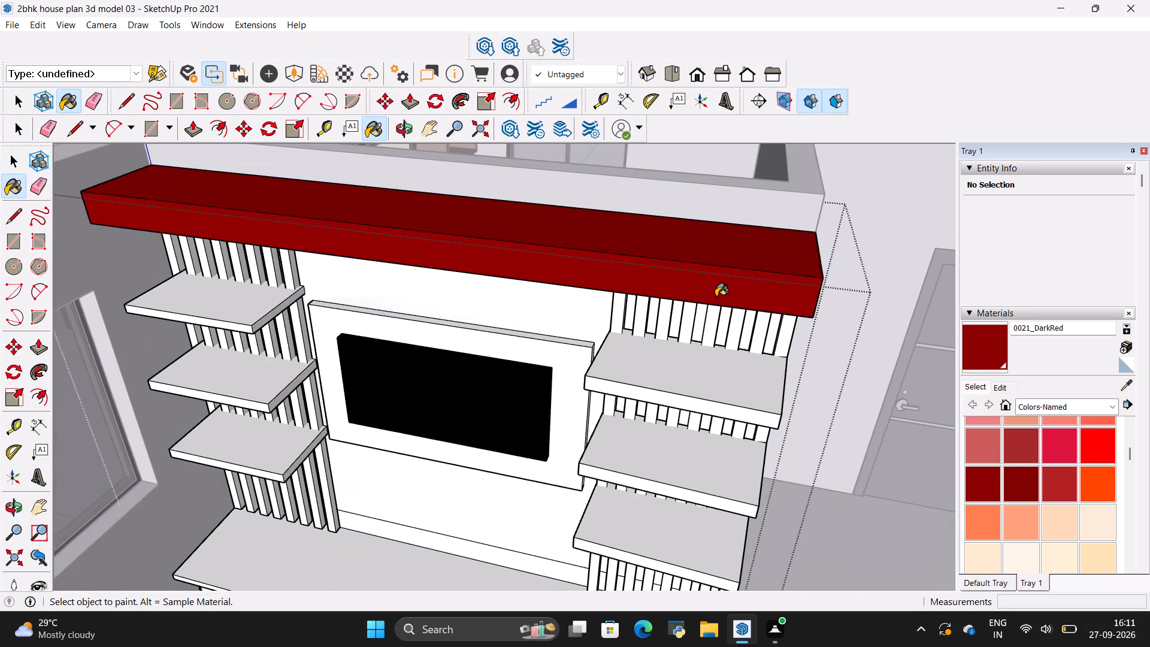
pyautogui.scroll(-4, 618, 299)
# Paint the top and front faces of the three shelves right of the TV with 0012_Bisque.
pyautogui.scroll(11, 648, 371)
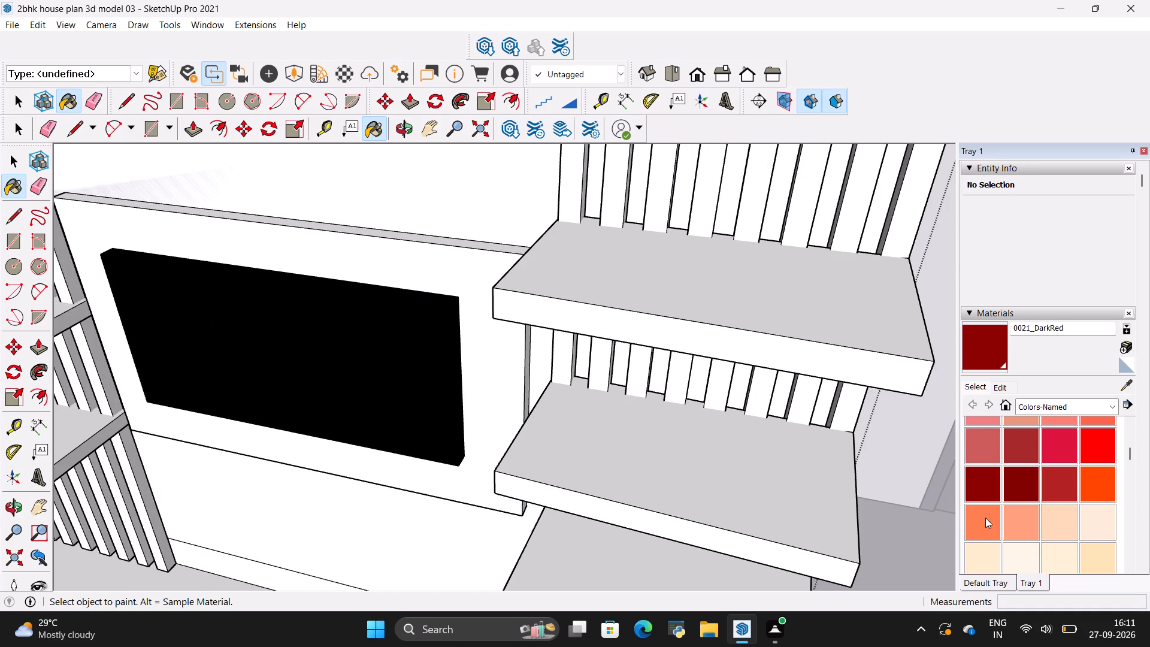
pyautogui.scroll(4, 1007, 463)
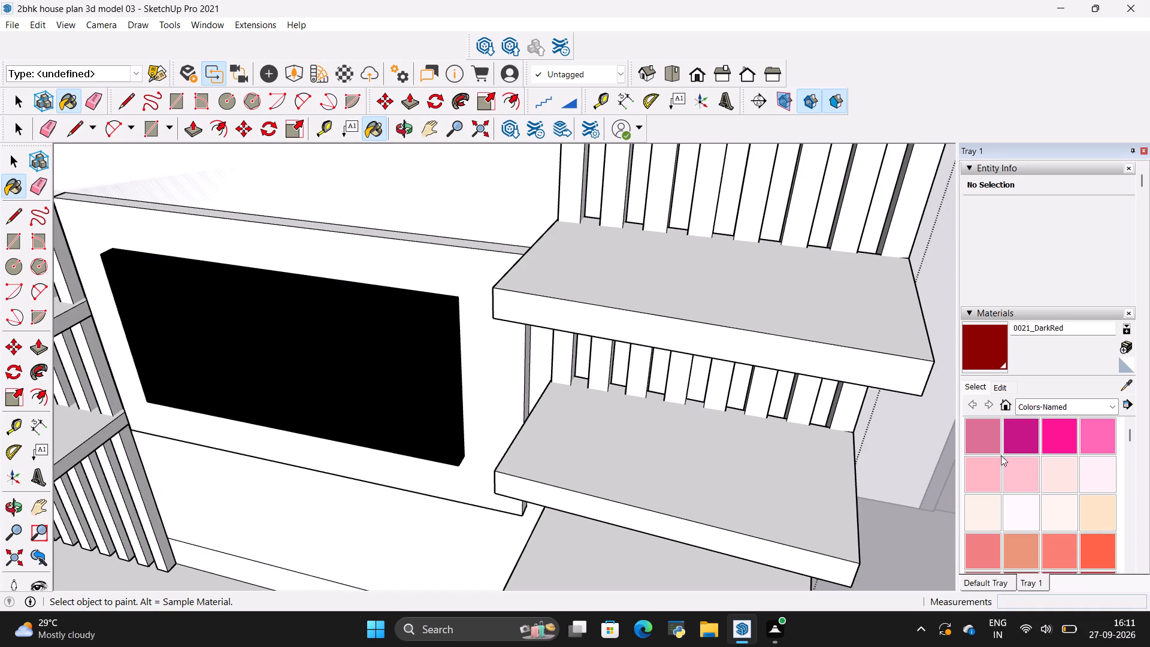
pyautogui.click(1107, 521)
pyautogui.click(793, 365)
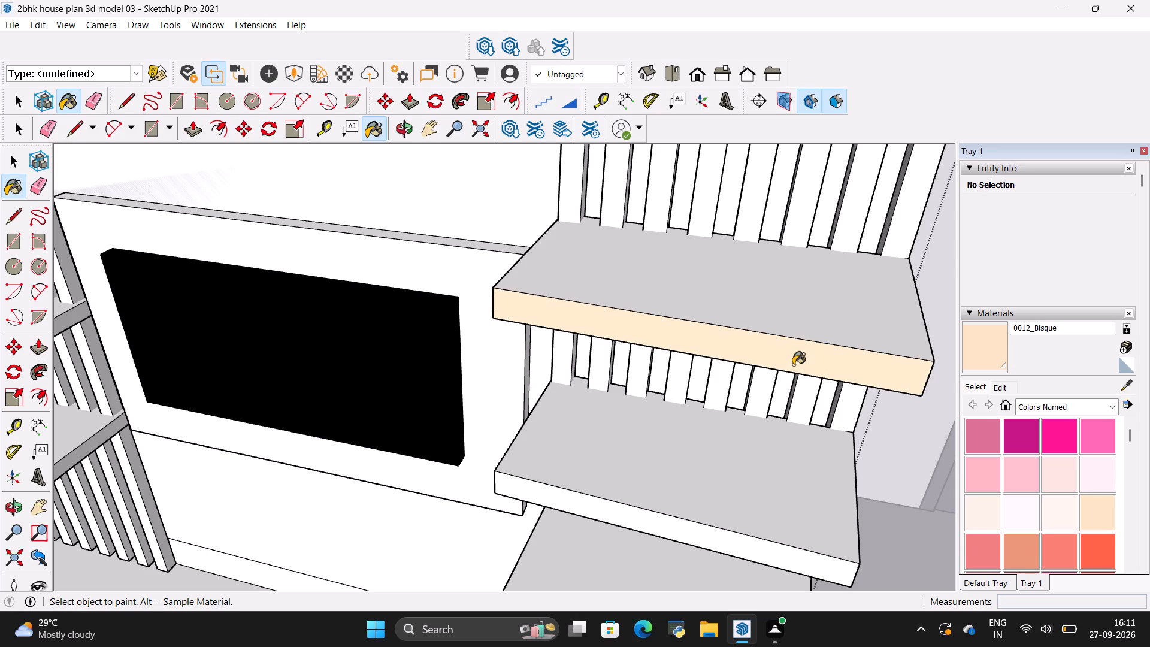
pyautogui.click(810, 334)
pyautogui.scroll(-9, 767, 402)
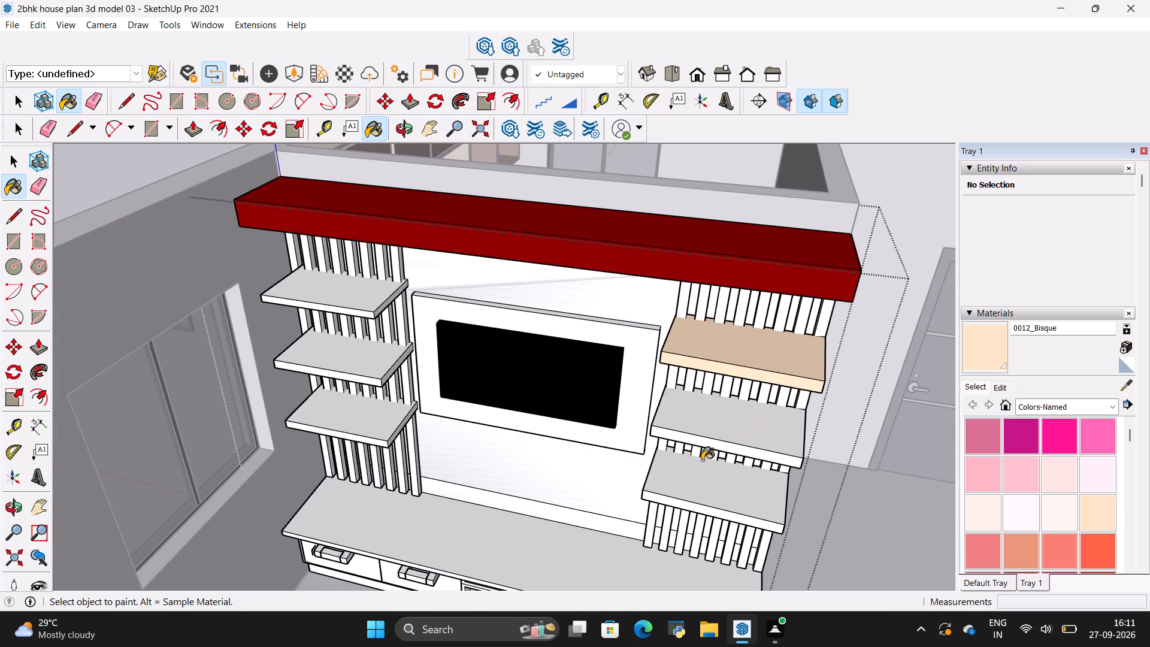
pyautogui.scroll(12, 701, 460)
pyautogui.click(747, 370)
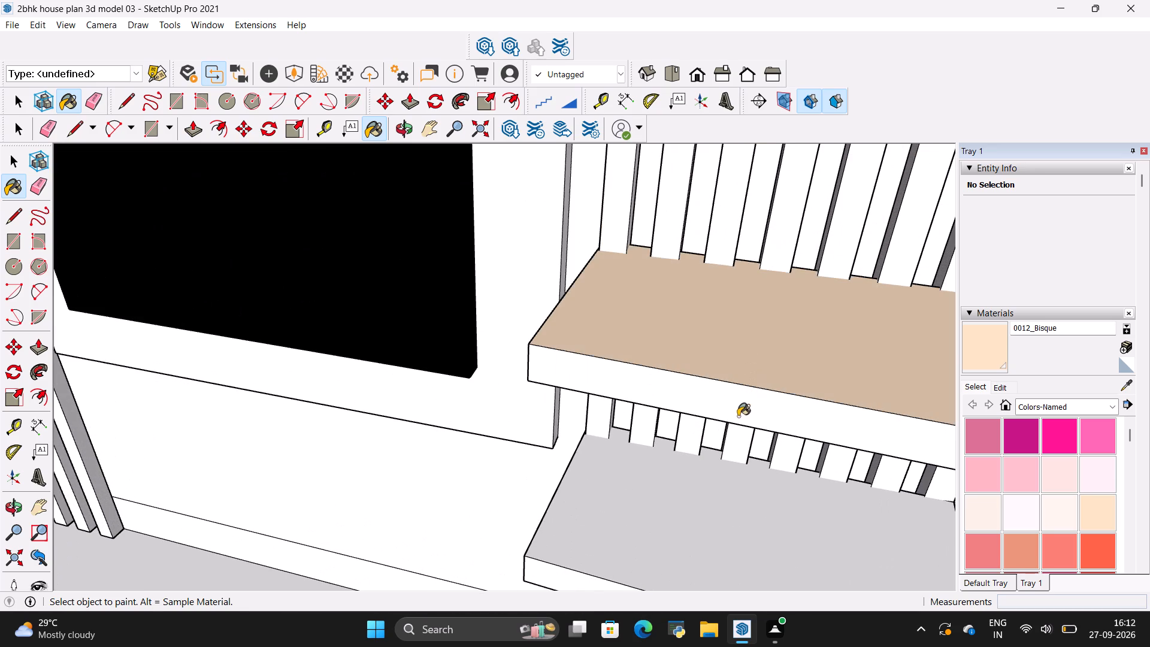
pyautogui.click(738, 416)
pyautogui.scroll(-7, 736, 391)
pyautogui.click(730, 480)
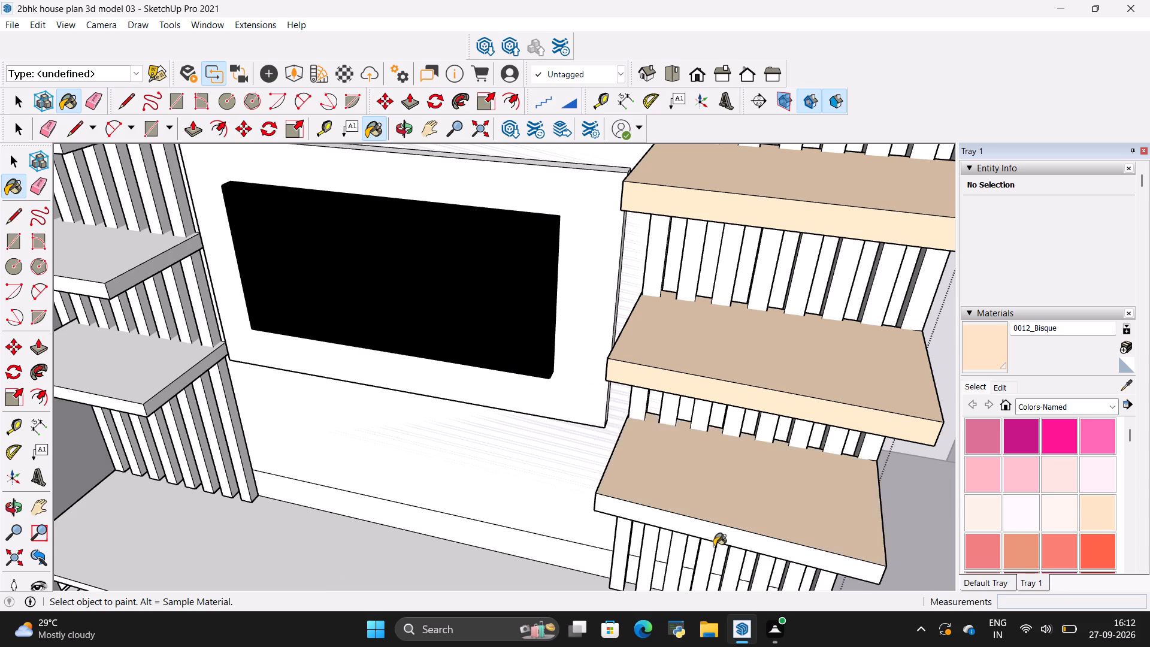
pyautogui.scroll(5, 712, 548)
pyautogui.click(712, 527)
pyautogui.scroll(-19, 756, 458)
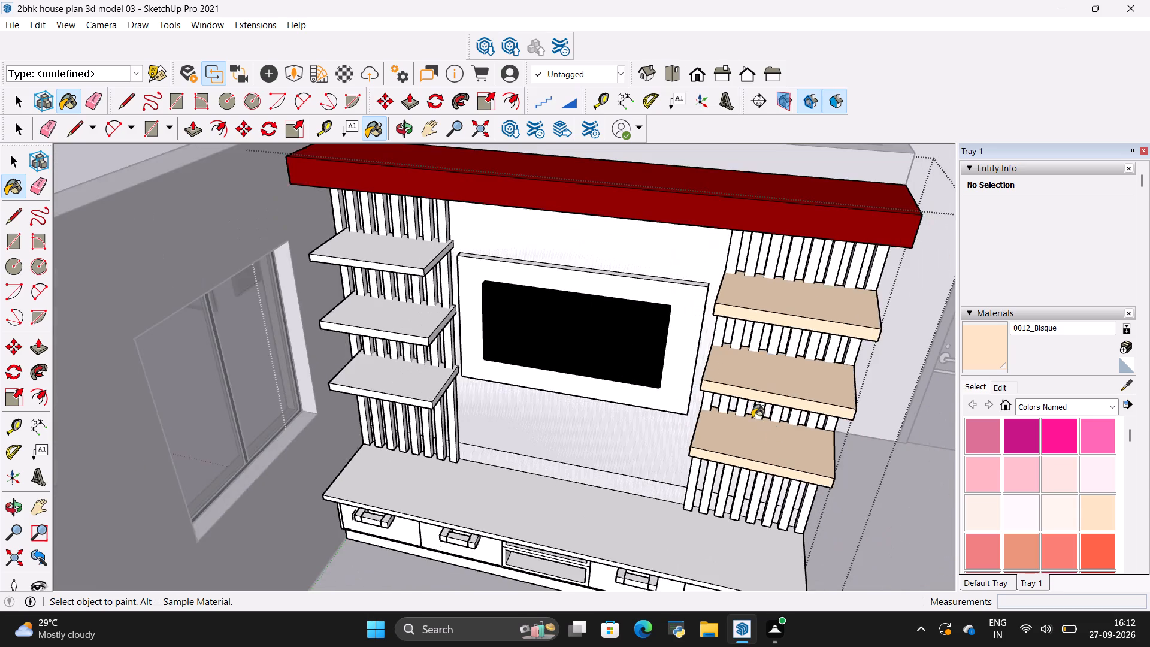
# Paint the top and front faces of the three shelves left of the TV with 0012_Bisque.
pyautogui.scroll(-2, 752, 418)
pyautogui.scroll(3, 160, 262)
pyautogui.scroll(17, 469, 283)
pyautogui.click(485, 262)
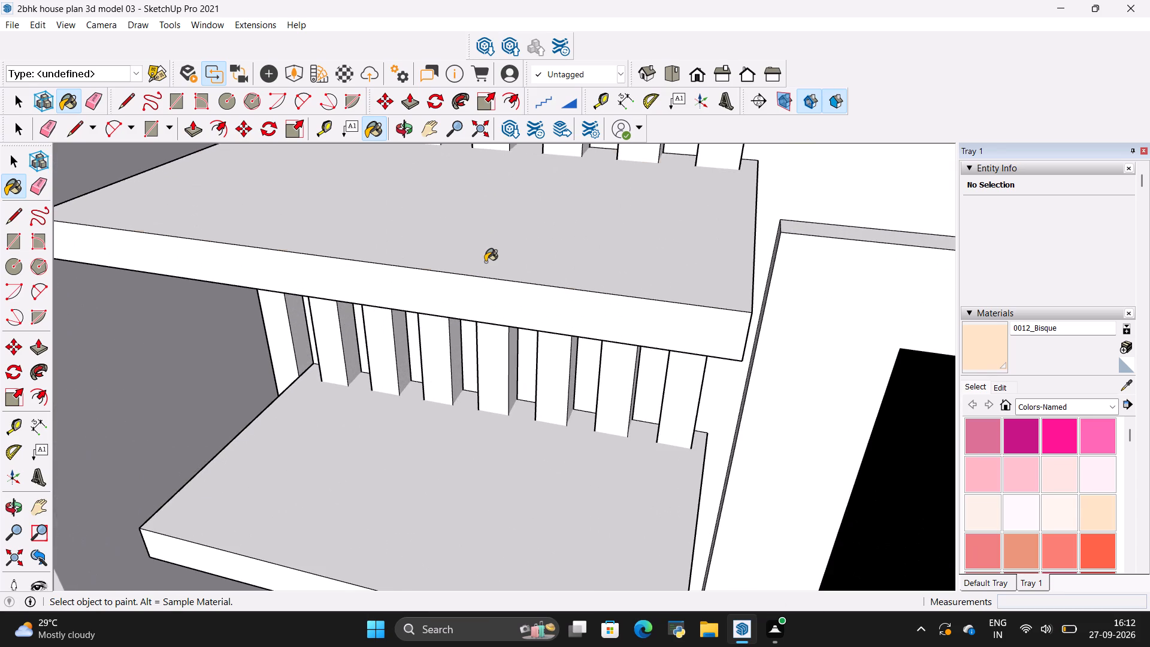
pyautogui.click(490, 305)
pyautogui.scroll(-6, 484, 298)
pyautogui.click(513, 438)
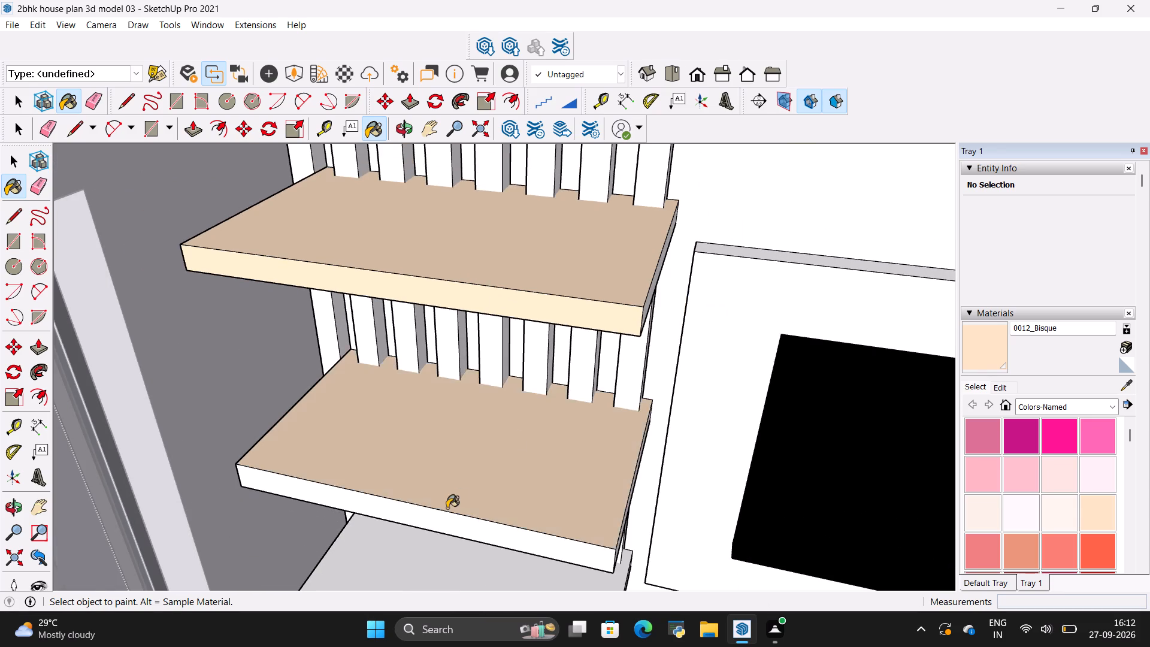
pyautogui.scroll(10, 447, 508)
pyautogui.click(441, 525)
pyautogui.scroll(-14, 478, 410)
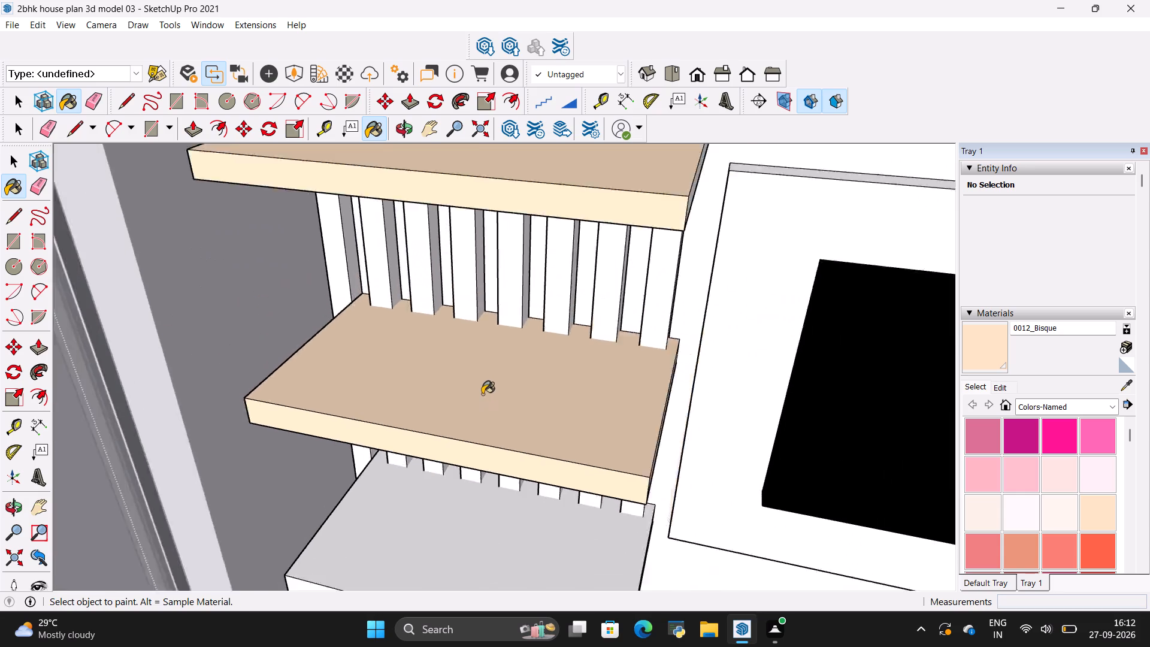
pyautogui.scroll(-1, 482, 394)
pyautogui.scroll(4, 492, 540)
pyautogui.click(492, 525)
pyautogui.scroll(6, 464, 551)
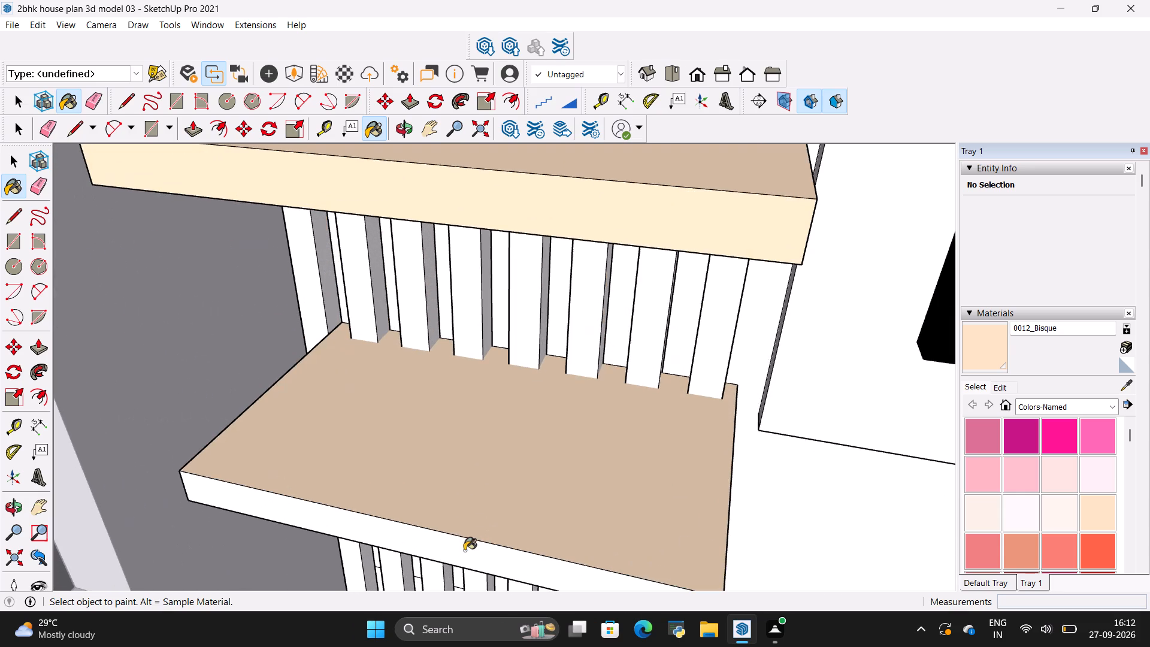
pyautogui.click(449, 551)
pyautogui.scroll(-11, 441, 482)
# Paint the TV-side end faces of the three shelves left of the TV with 0012_Bisque.
pyautogui.moveTo(582, 491); pyautogui.dragTo(532, 487, button='middle')
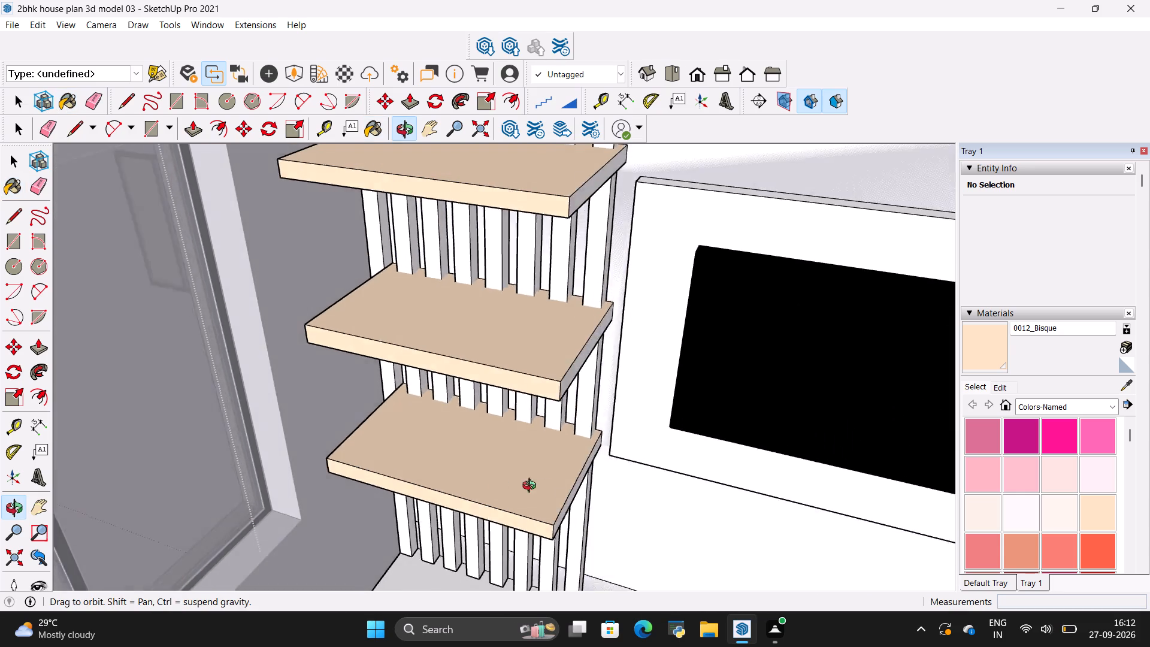
pyautogui.moveTo(532, 487); pyautogui.dragTo(464, 480, button='middle')
pyautogui.scroll(12, 527, 548)
pyautogui.click(497, 356)
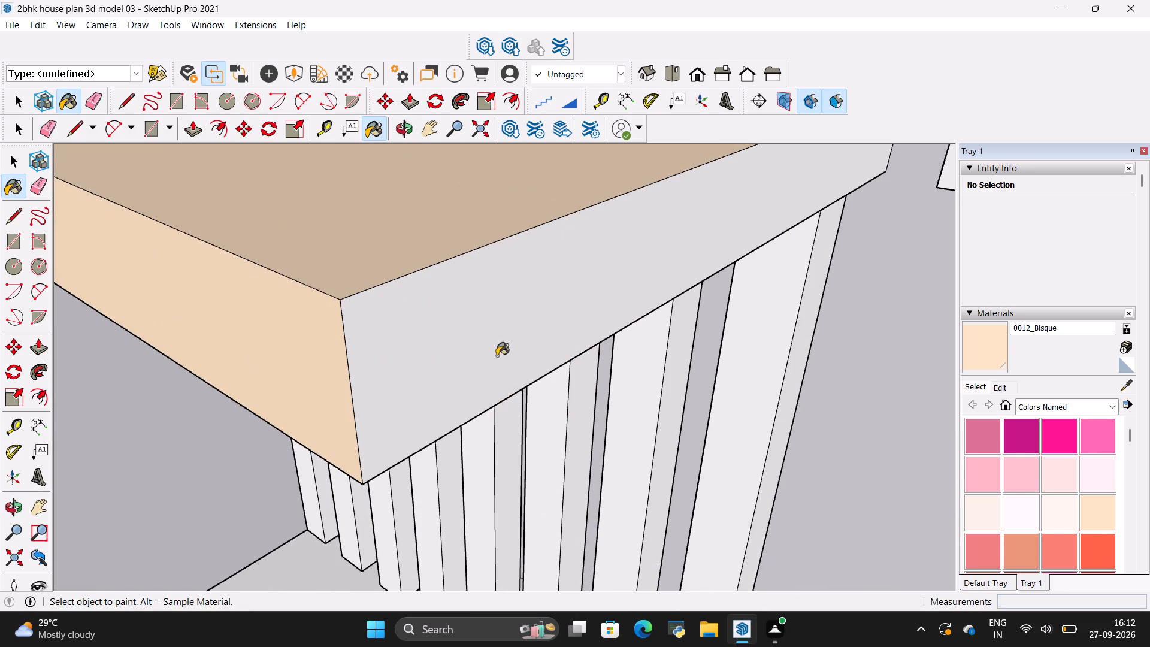
pyautogui.scroll(-14, 541, 436)
pyautogui.scroll(8, 551, 263)
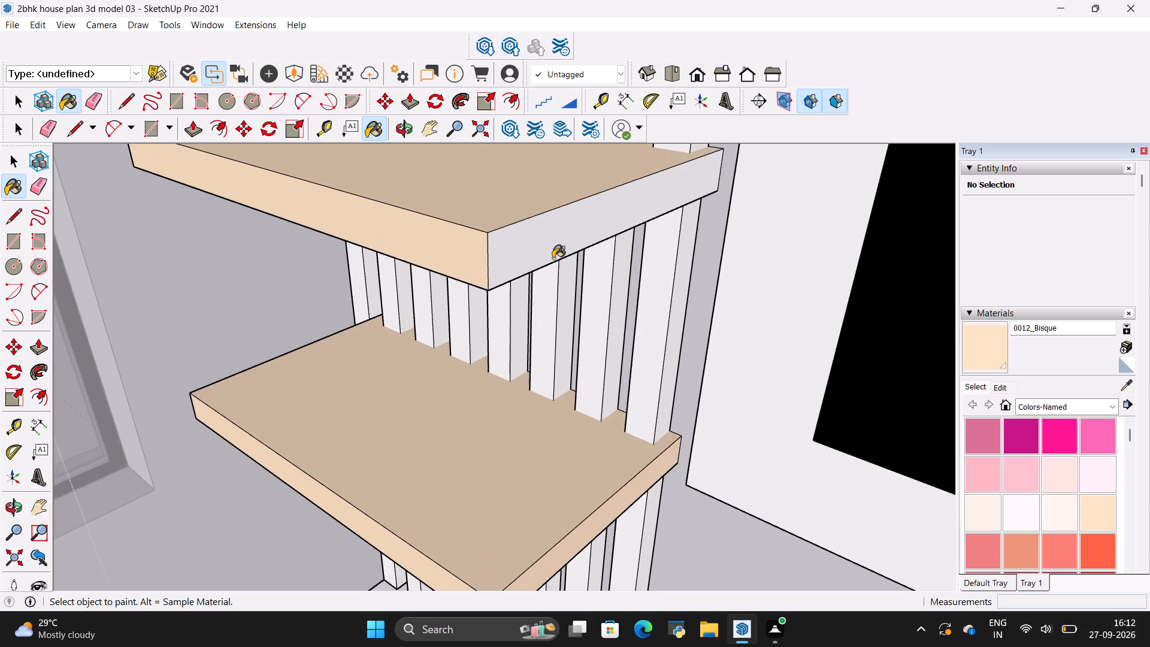
pyautogui.click(549, 245)
pyautogui.scroll(-14, 547, 377)
pyautogui.scroll(12, 562, 238)
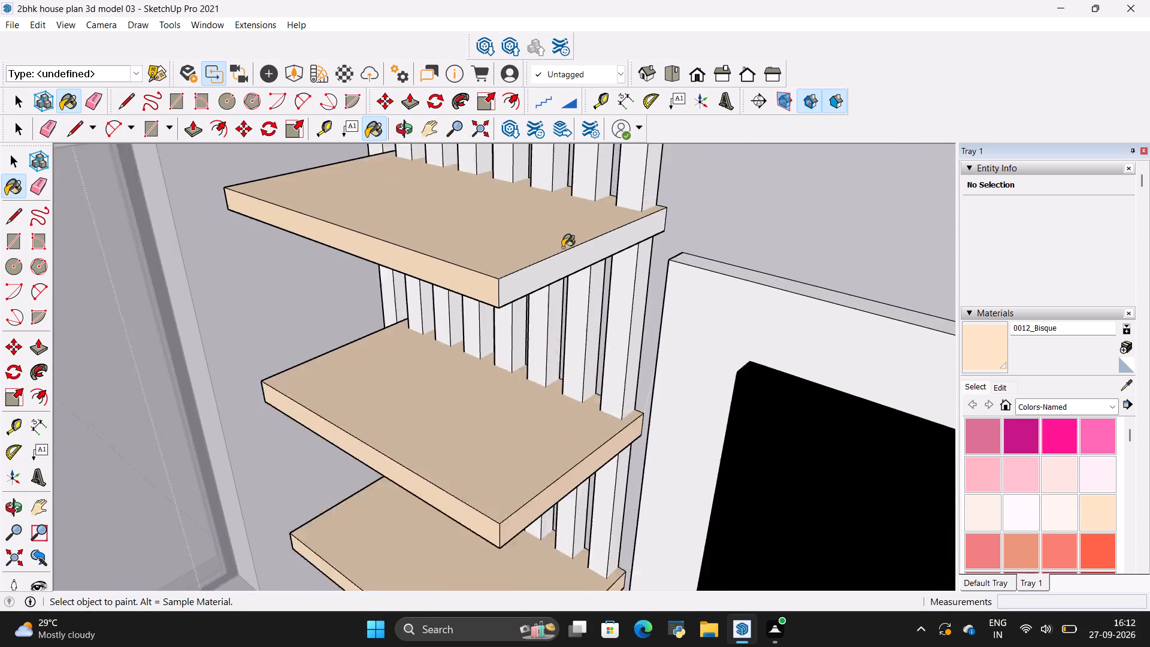
pyautogui.scroll(3, 564, 281)
pyautogui.click(552, 271)
pyautogui.scroll(-12, 492, 292)
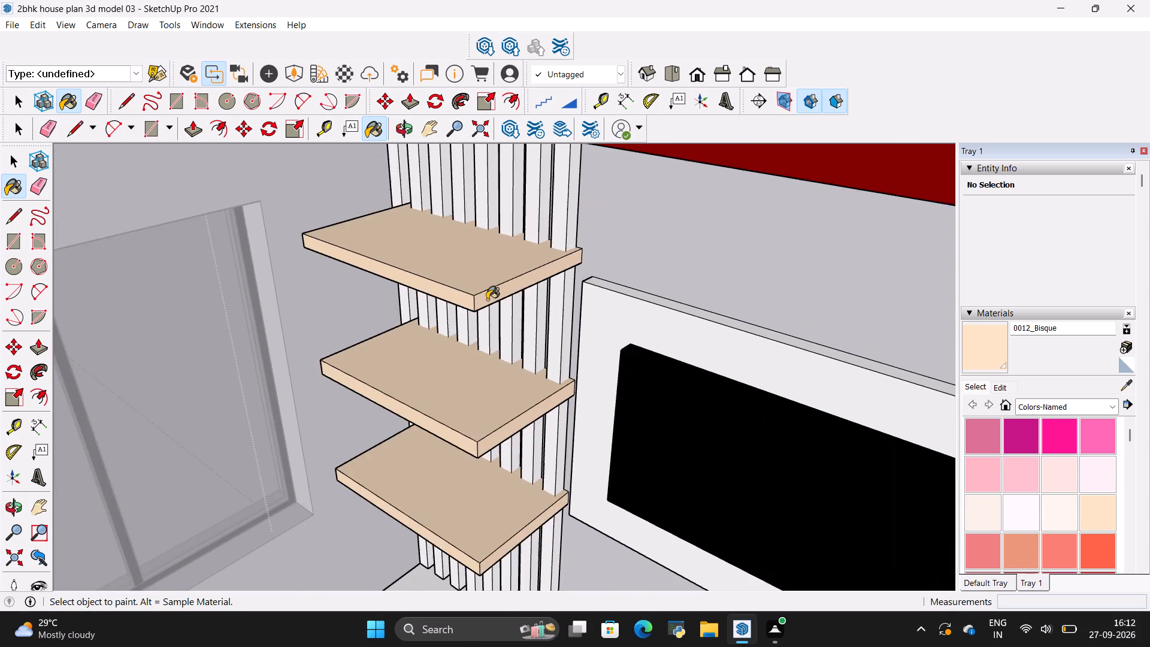
pyautogui.scroll(-5, 487, 300)
pyautogui.moveTo(461, 306); pyautogui.dragTo(574, 396, button='middle')
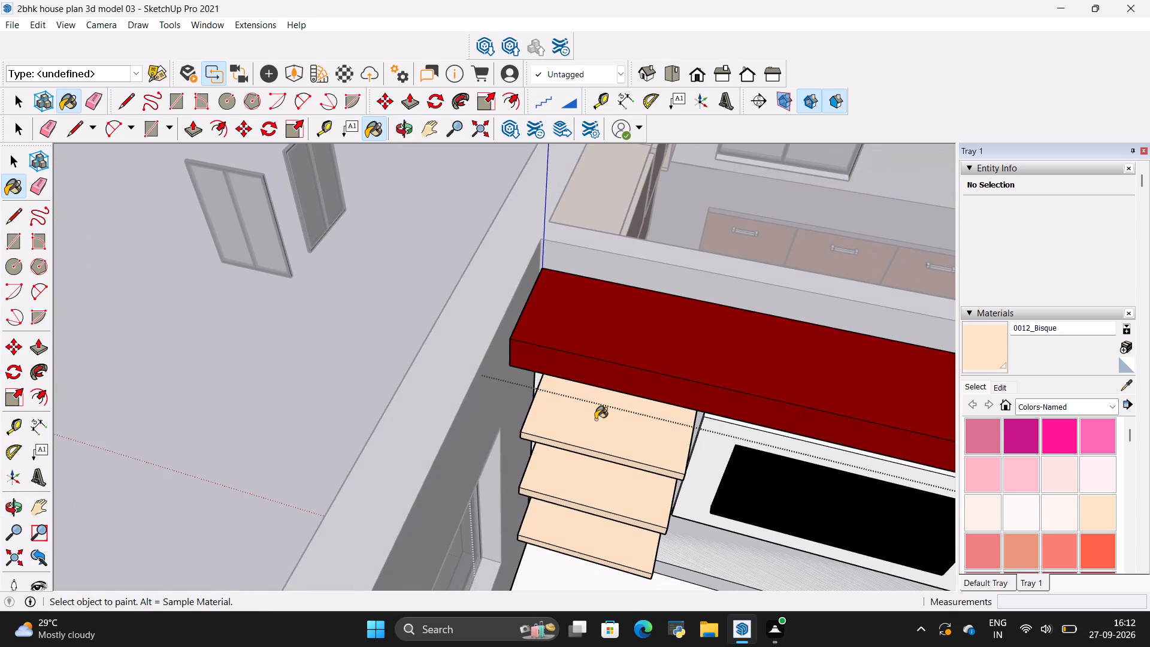
pyautogui.moveTo(595, 419); pyautogui.dragTo(470, 271, button='middle')
pyautogui.scroll(-5, 450, 273)
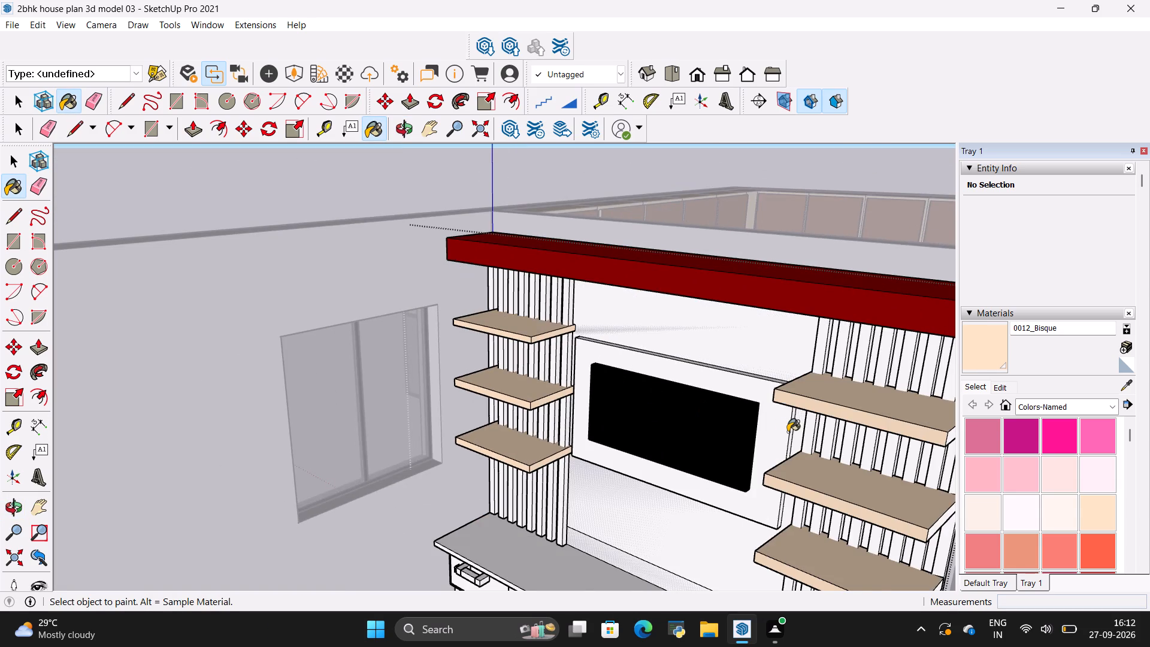
# Switch the material library to the Colors collection and choose Color B07 as the paint for the vertical slats.
pyautogui.scroll(5, 788, 432)
pyautogui.scroll(2, 488, 307)
pyautogui.scroll(2, 1059, 489)
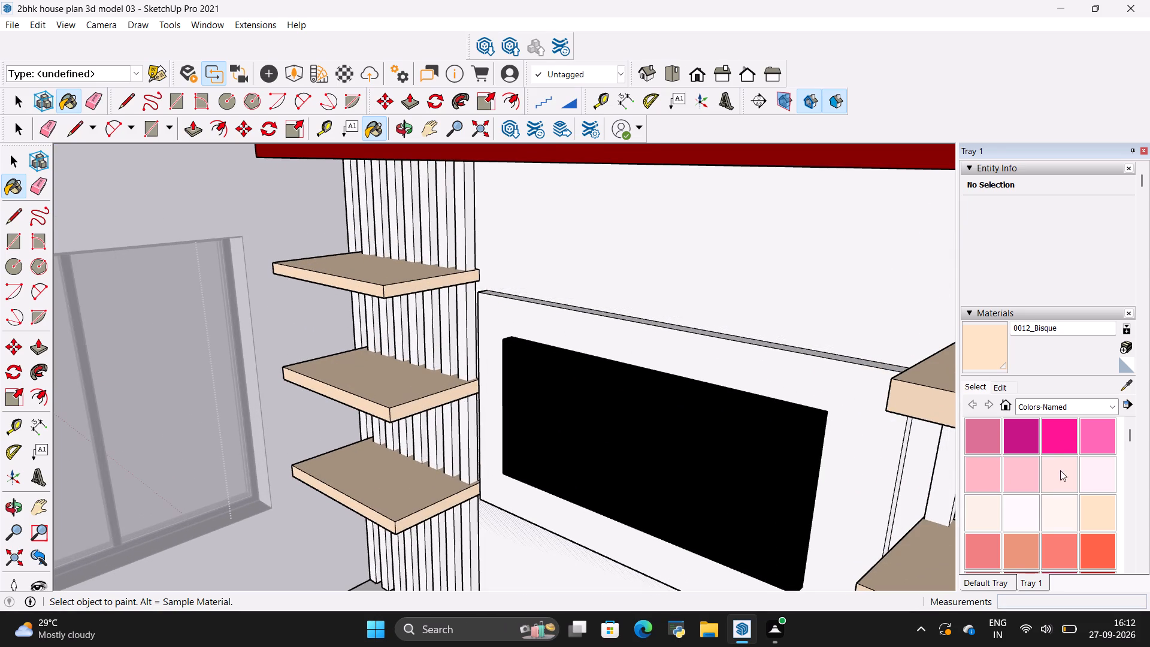
pyautogui.click(1054, 403)
pyautogui.click(1043, 454)
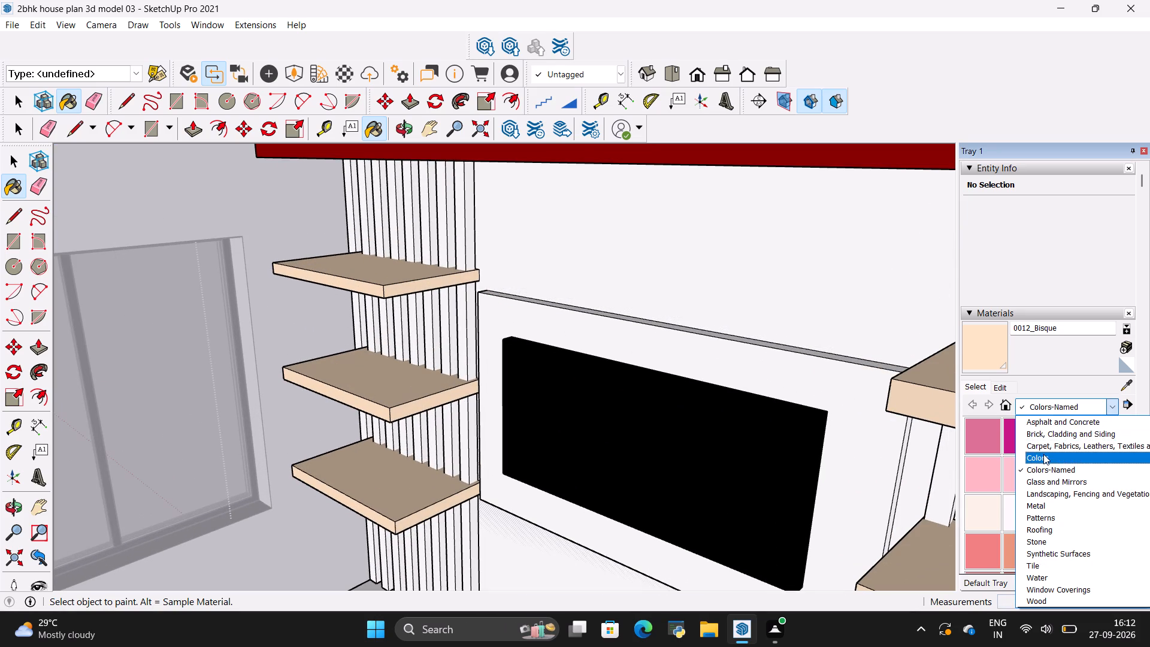
pyautogui.scroll(-14, 1043, 452)
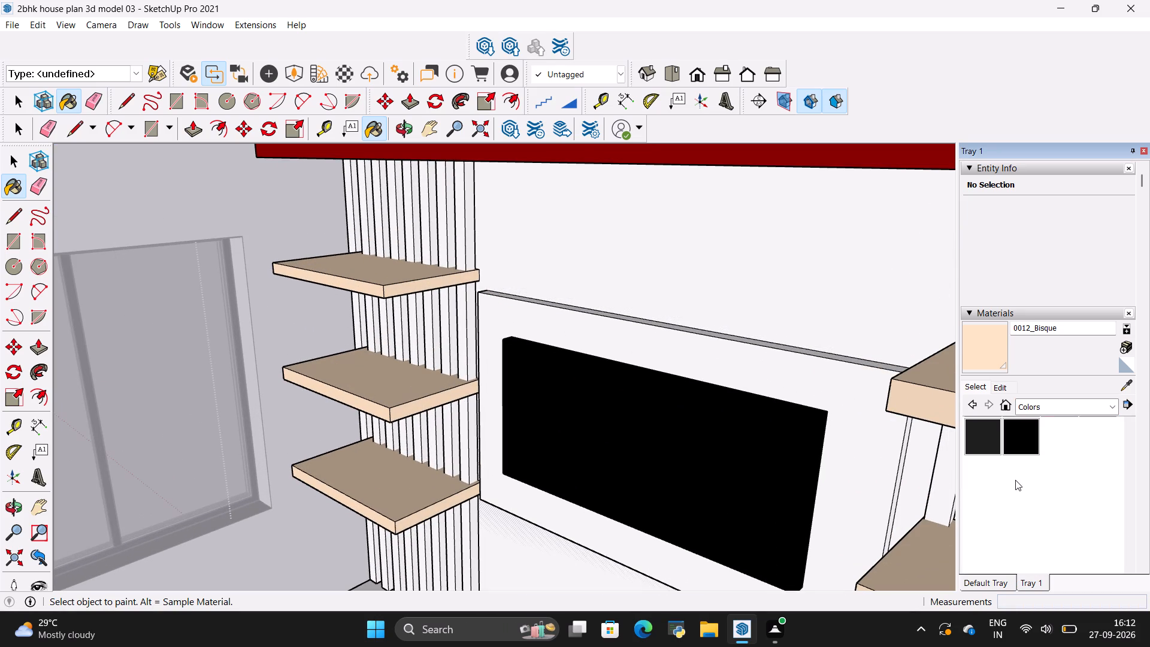
pyautogui.scroll(19, 1015, 480)
pyautogui.scroll(-2, 1015, 458)
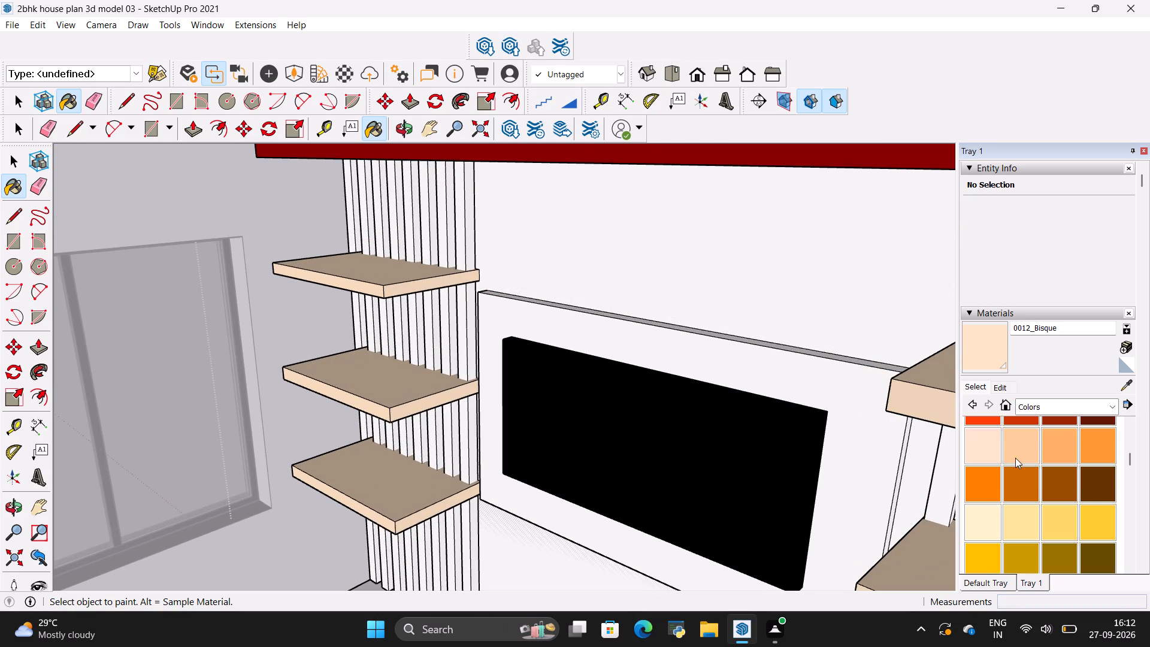
pyautogui.scroll(2, 1015, 458)
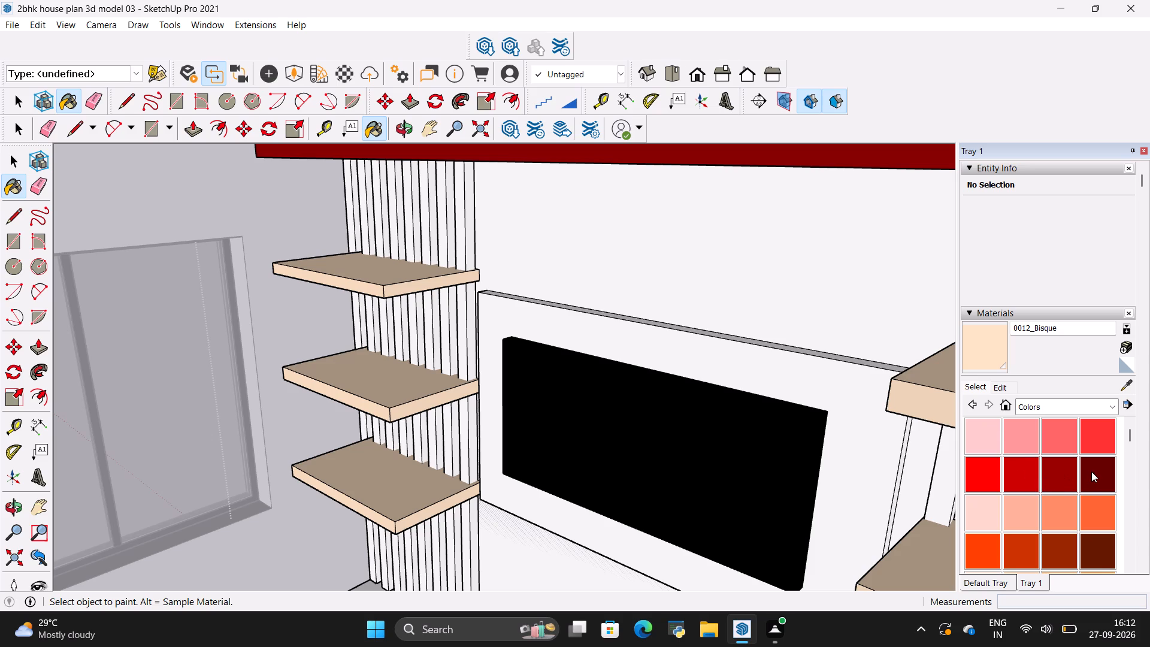
pyautogui.click(1061, 551)
pyautogui.scroll(-1, 1059, 478)
pyautogui.scroll(1, 1065, 488)
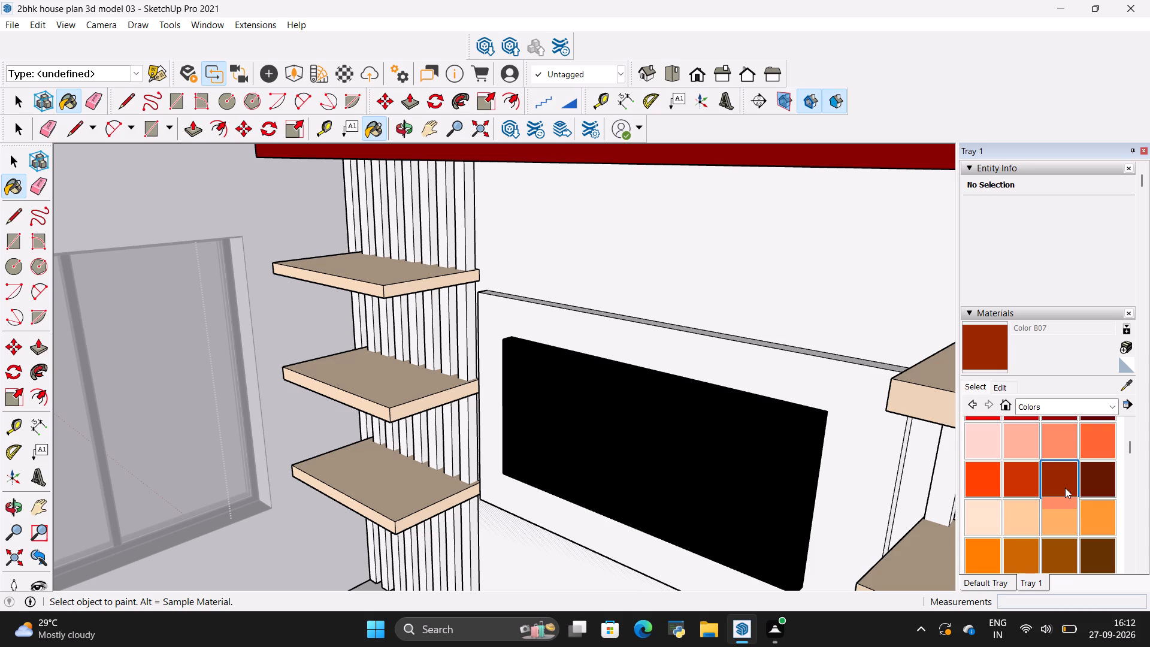
pyautogui.scroll(4, 392, 311)
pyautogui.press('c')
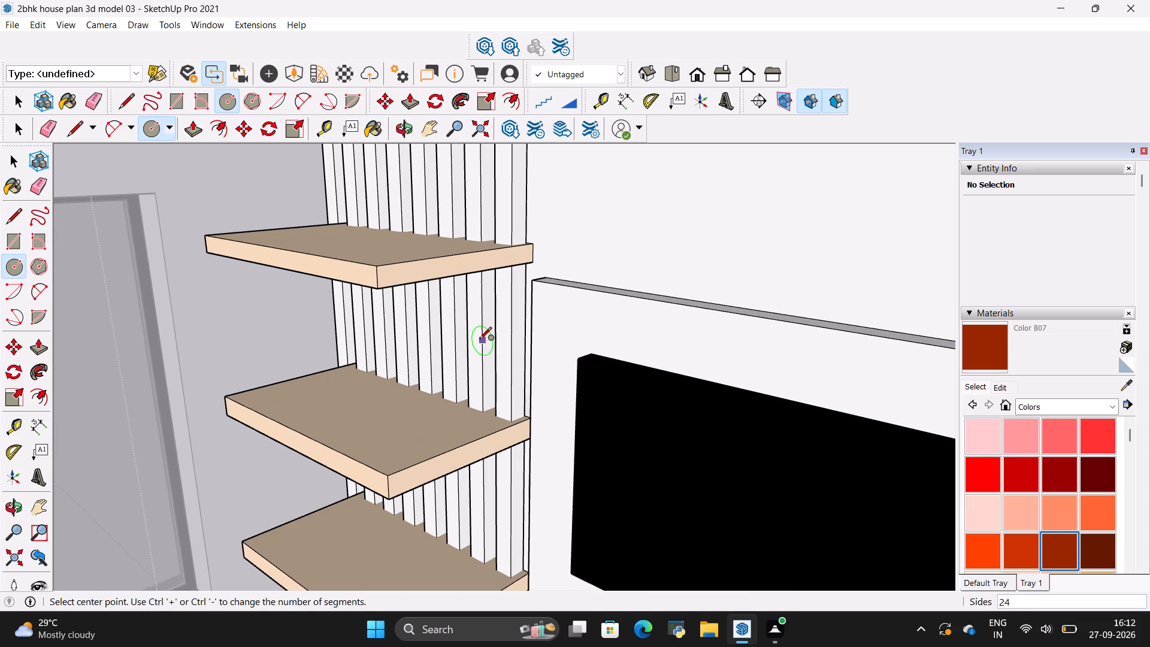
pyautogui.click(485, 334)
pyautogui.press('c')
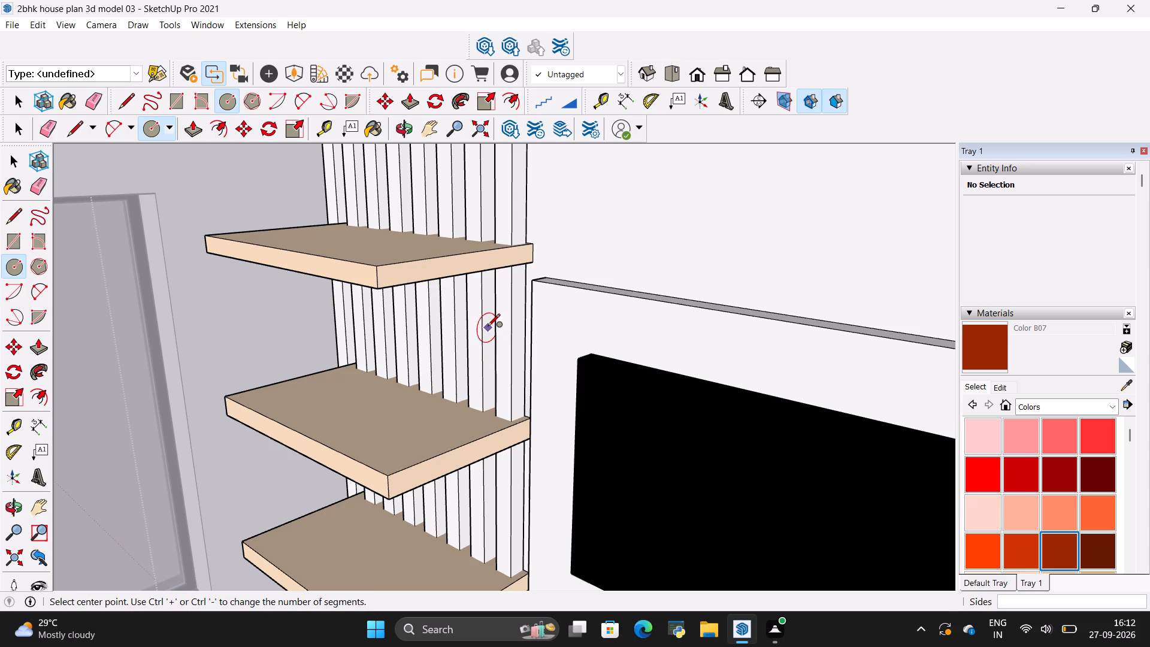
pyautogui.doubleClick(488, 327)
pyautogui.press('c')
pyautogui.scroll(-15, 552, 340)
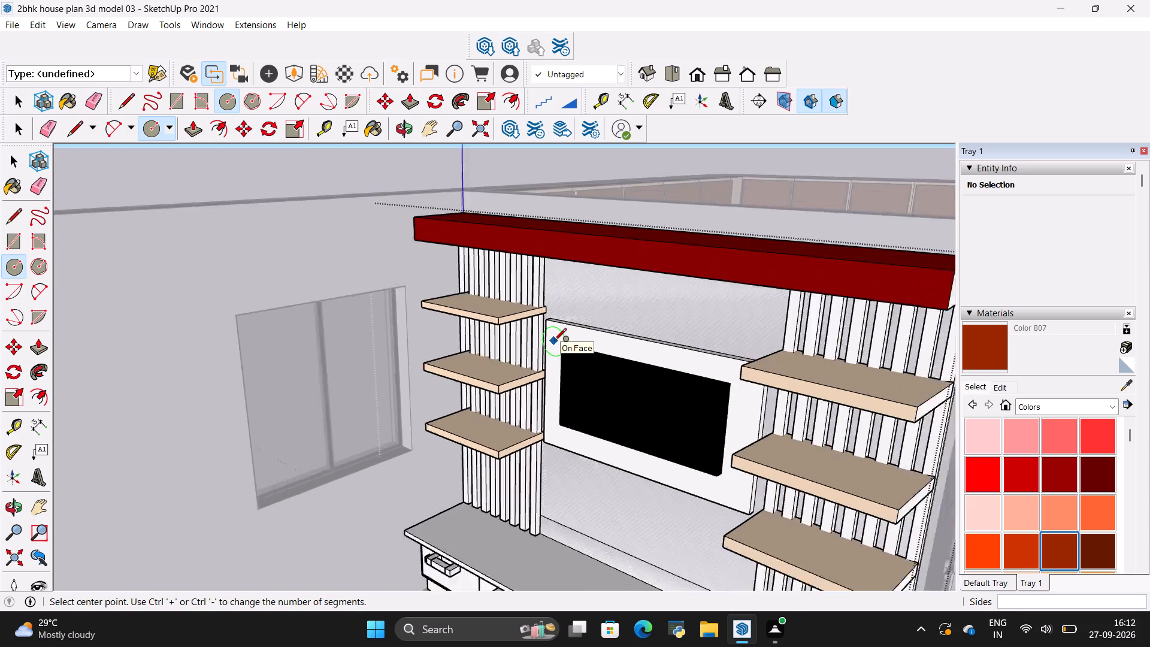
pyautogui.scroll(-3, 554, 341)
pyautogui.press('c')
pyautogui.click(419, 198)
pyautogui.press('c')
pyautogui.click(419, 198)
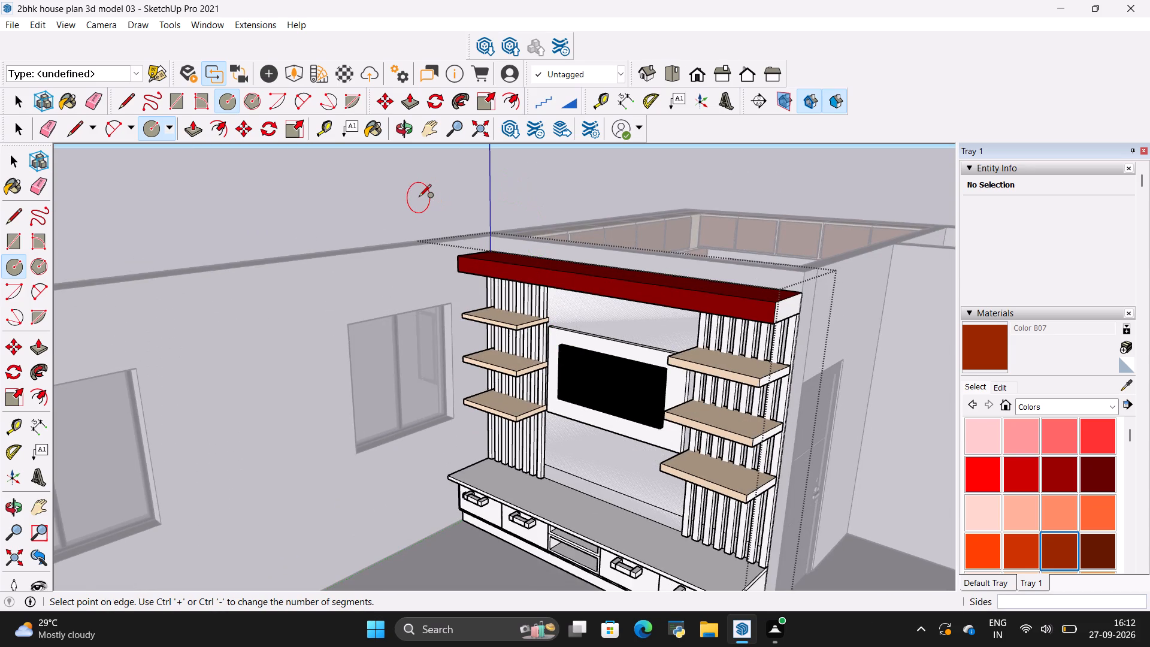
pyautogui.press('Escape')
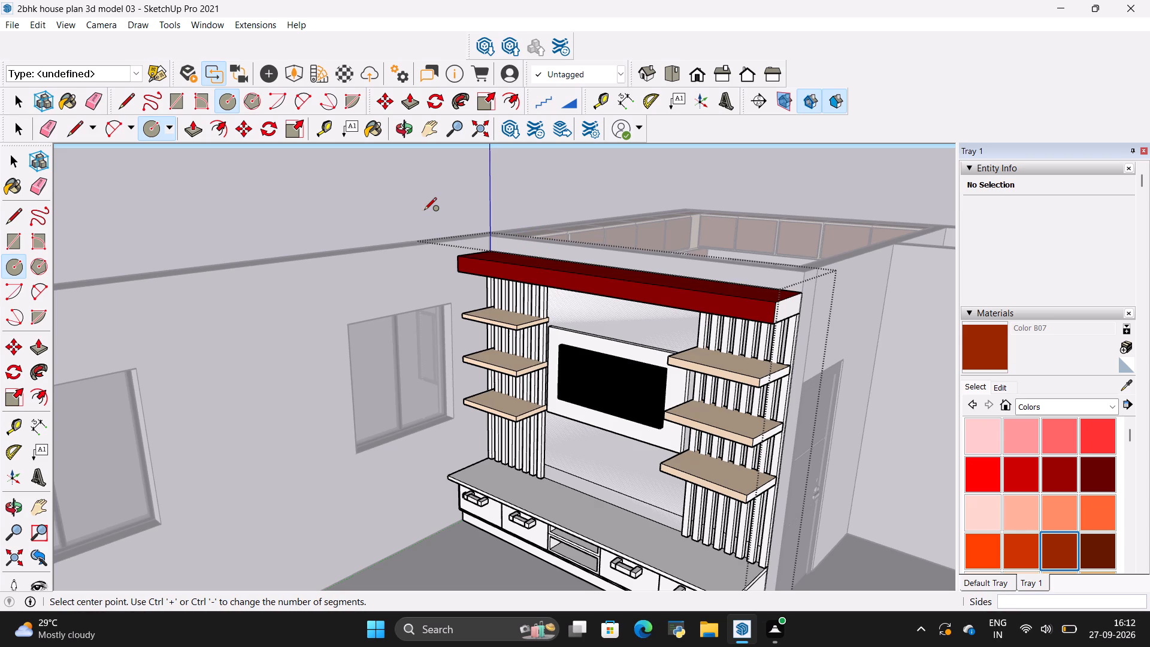
# Open one vertical slat left of the TV for editing, paint its front face with Color B07, and exit the slat.
pyautogui.scroll(15, 522, 297)
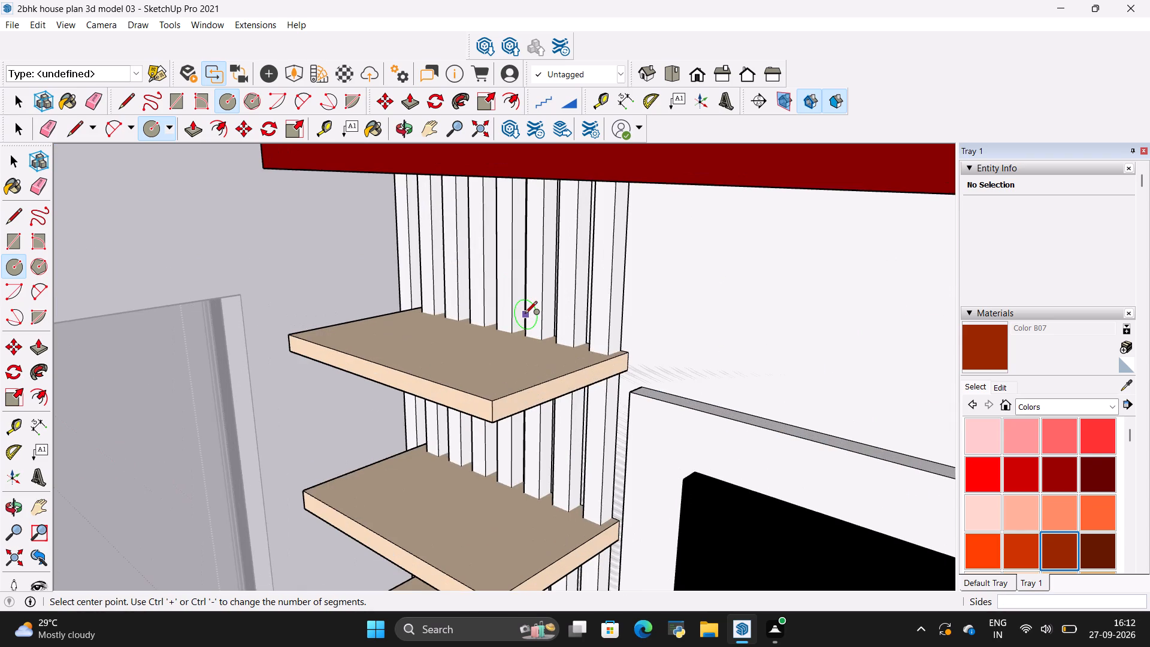
pyautogui.scroll(5, 525, 315)
pyautogui.press('space')
pyautogui.doubleClick(516, 282)
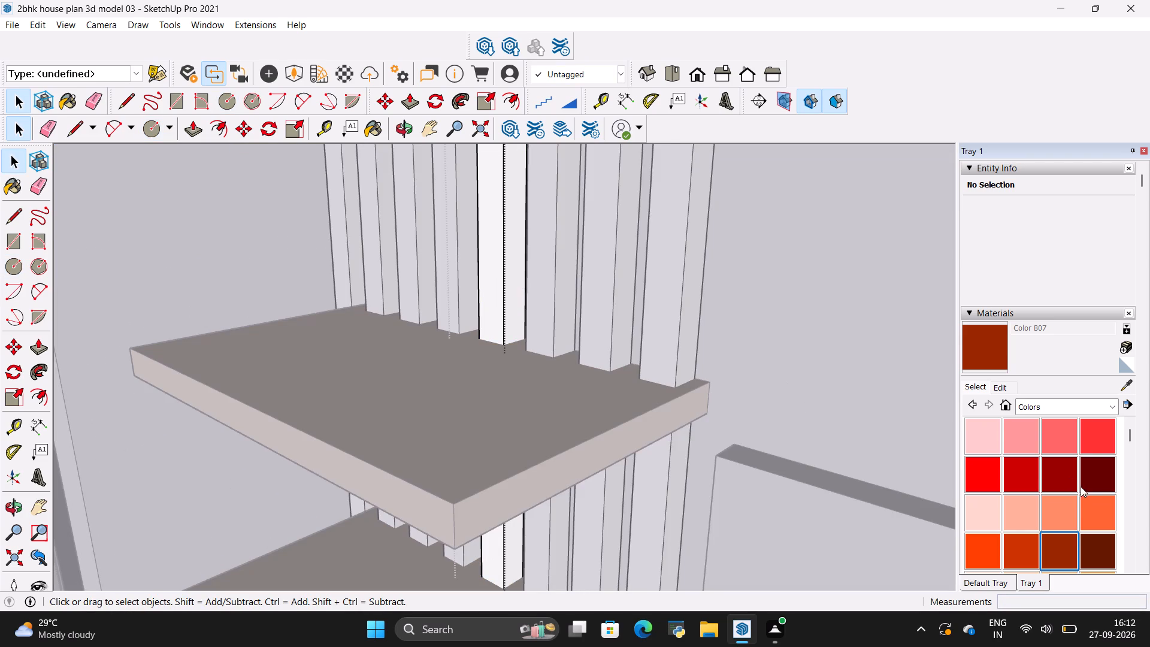
pyautogui.click(1072, 546)
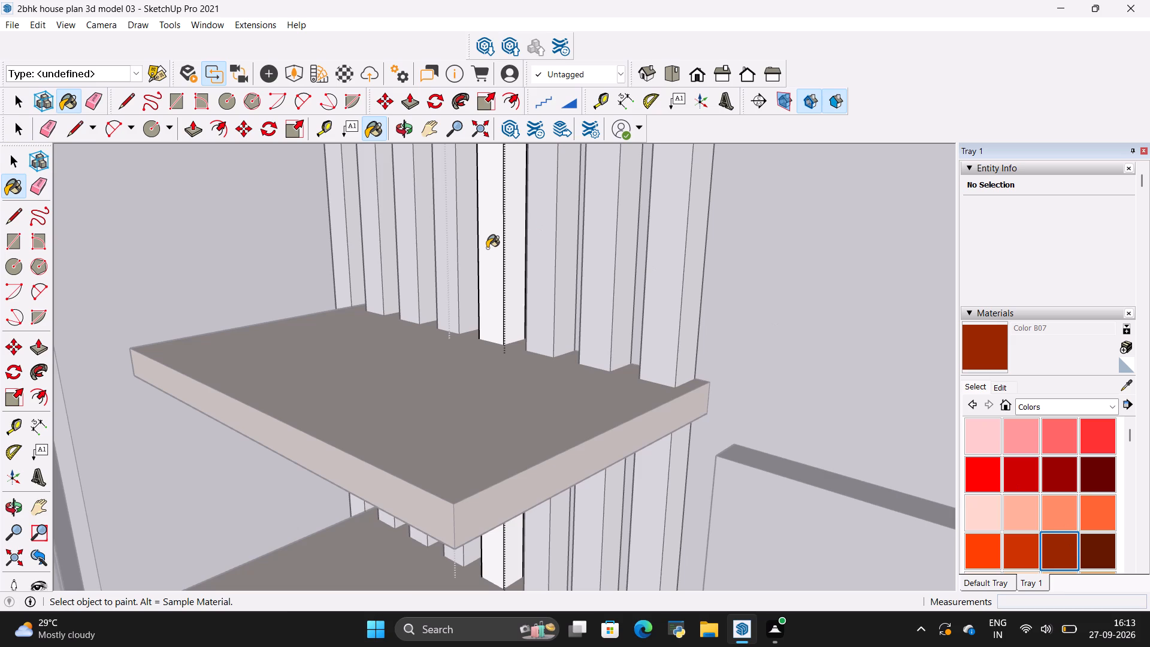
pyautogui.click(487, 248)
pyautogui.scroll(-20, 552, 266)
pyautogui.scroll(-1, 552, 266)
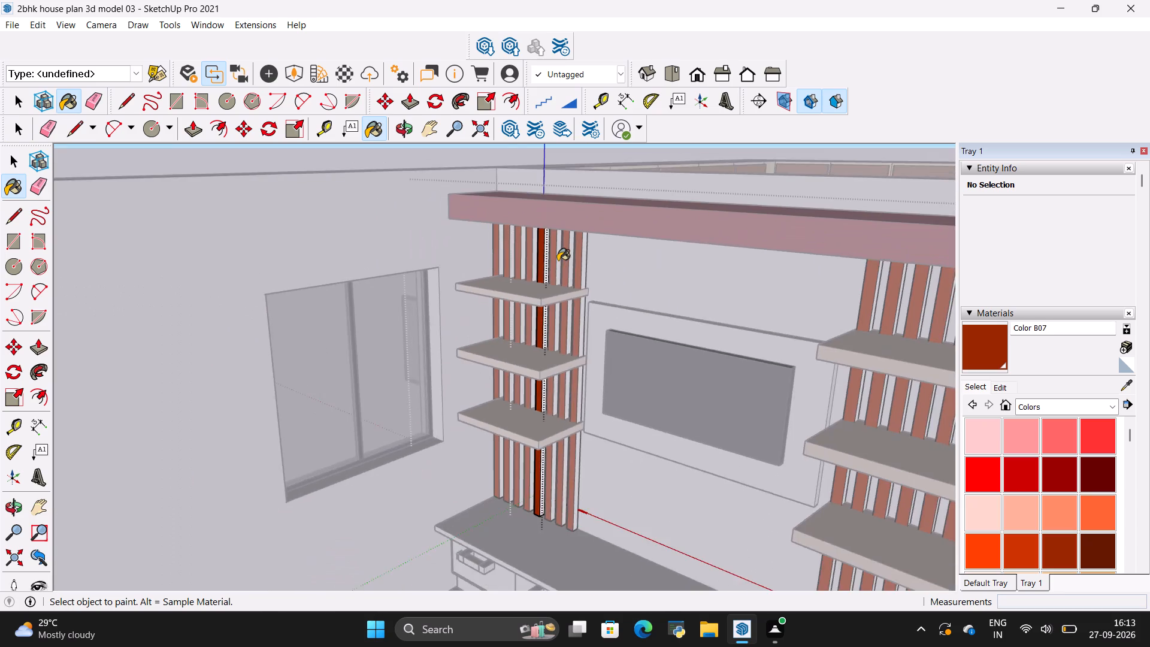
pyautogui.scroll(-5, 558, 261)
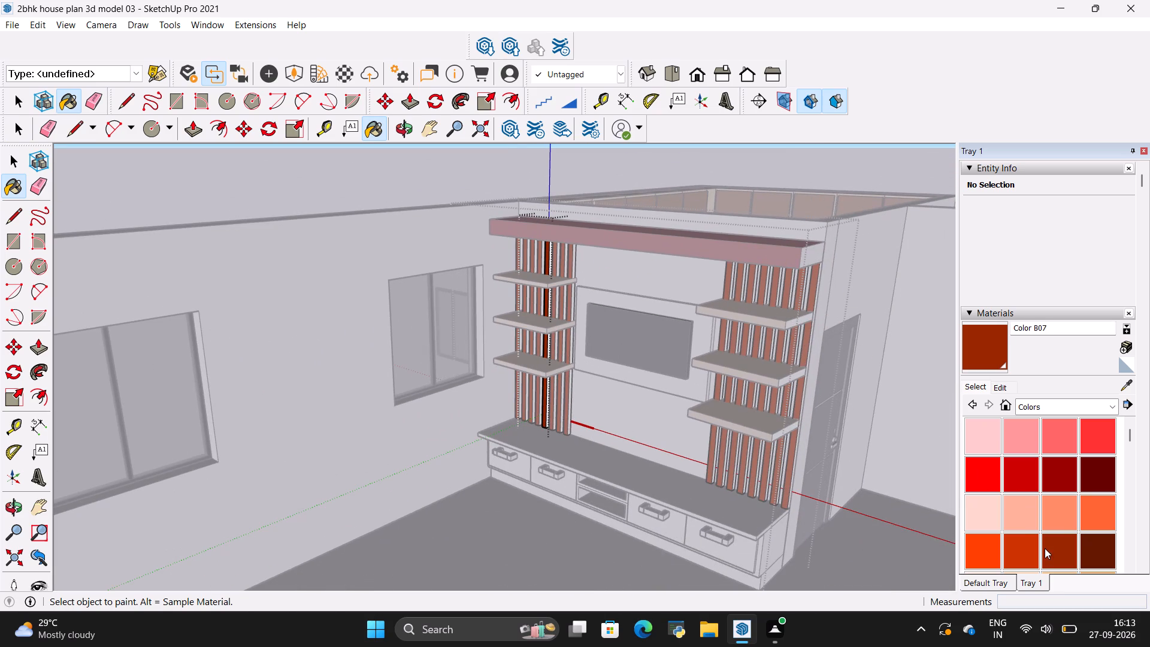
pyautogui.press('space')
pyautogui.click(873, 300)
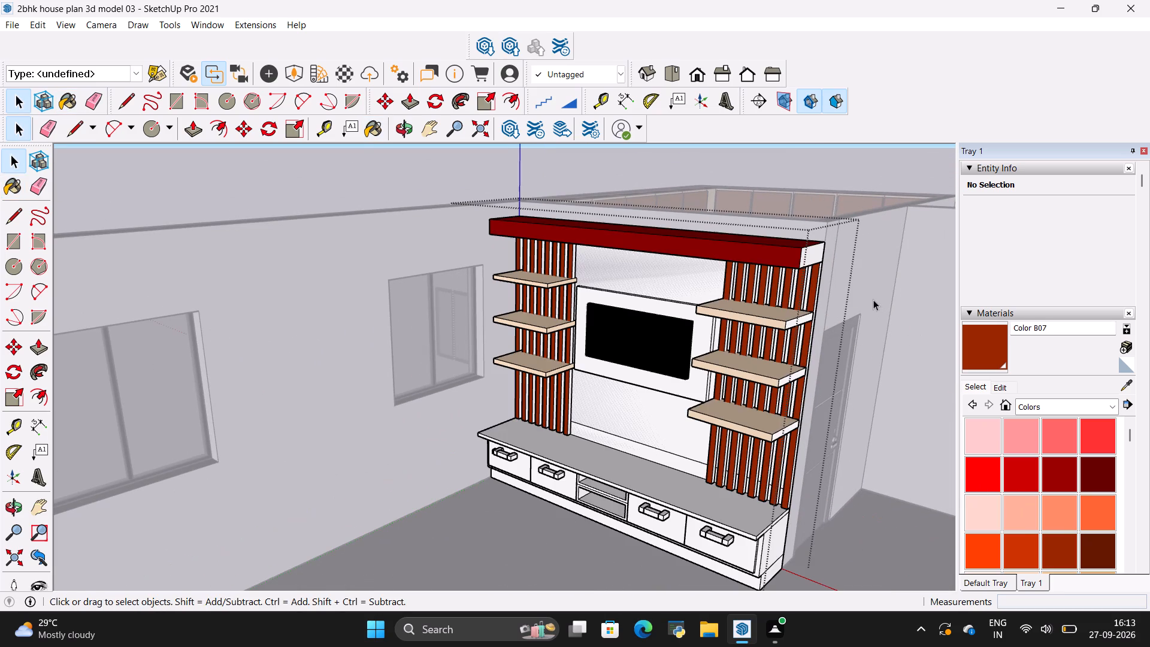
# Examine the TV unit with its painted slats, shelves and ledge from above and from the front.
pyautogui.scroll(3, 583, 366)
pyautogui.scroll(-7, 385, 347)
pyautogui.scroll(13, 406, 426)
pyautogui.moveTo(378, 364); pyautogui.dragTo(437, 455, button='middle')
pyautogui.scroll(-3, 370, 371)
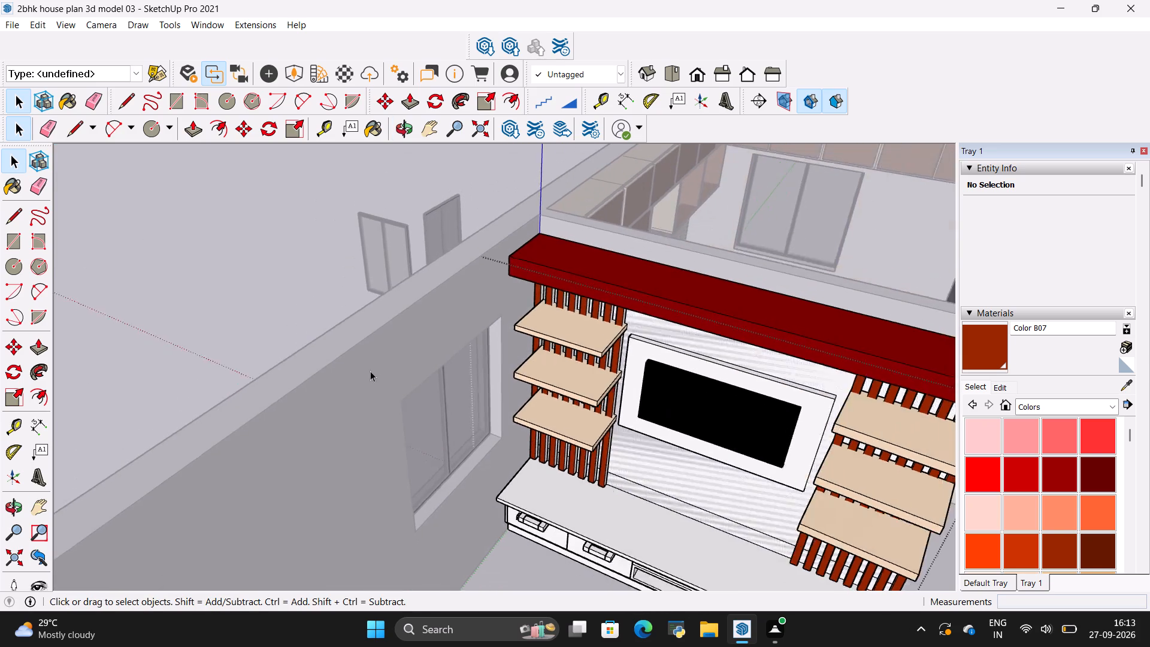
pyautogui.scroll(-2, 370, 371)
pyautogui.scroll(6, 660, 518)
pyautogui.scroll(-6, 290, 400)
pyautogui.moveTo(348, 477); pyautogui.dragTo(385, 474, button='middle')
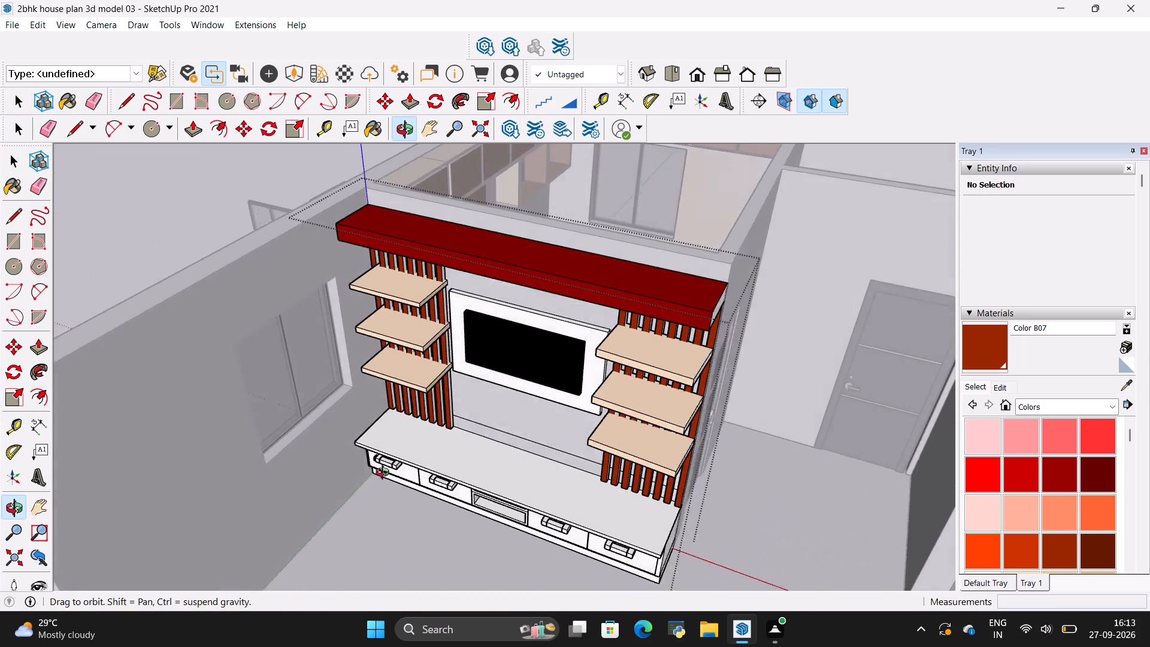
pyautogui.moveTo(385, 474); pyautogui.dragTo(351, 418, button='middle')
pyautogui.scroll(4, 1030, 461)
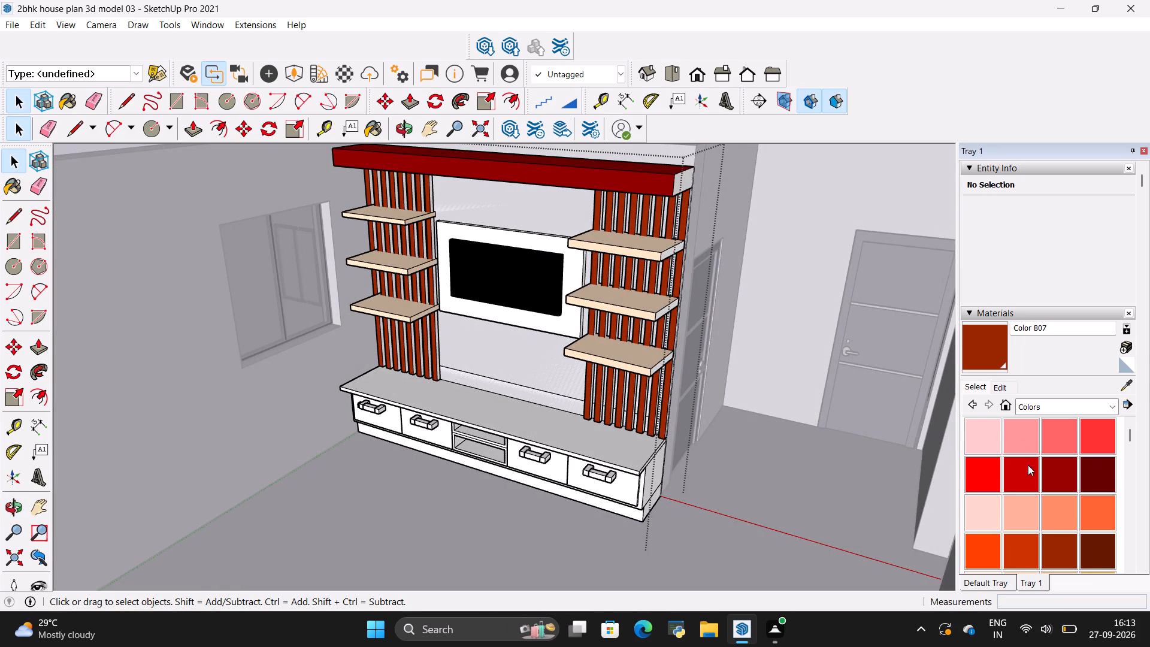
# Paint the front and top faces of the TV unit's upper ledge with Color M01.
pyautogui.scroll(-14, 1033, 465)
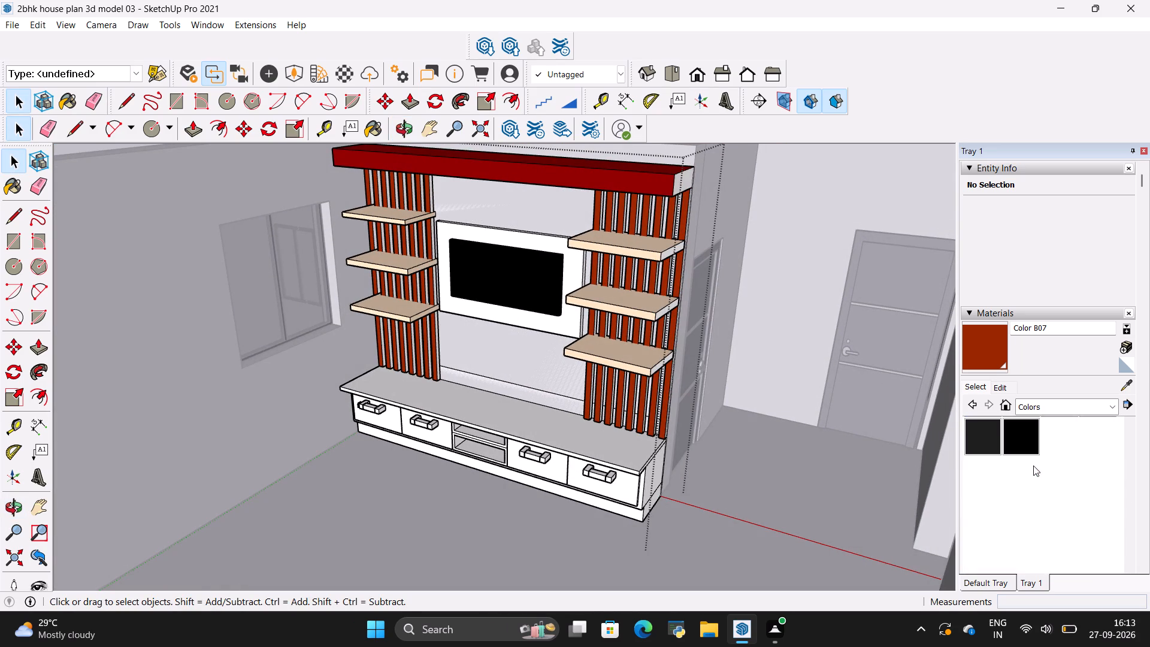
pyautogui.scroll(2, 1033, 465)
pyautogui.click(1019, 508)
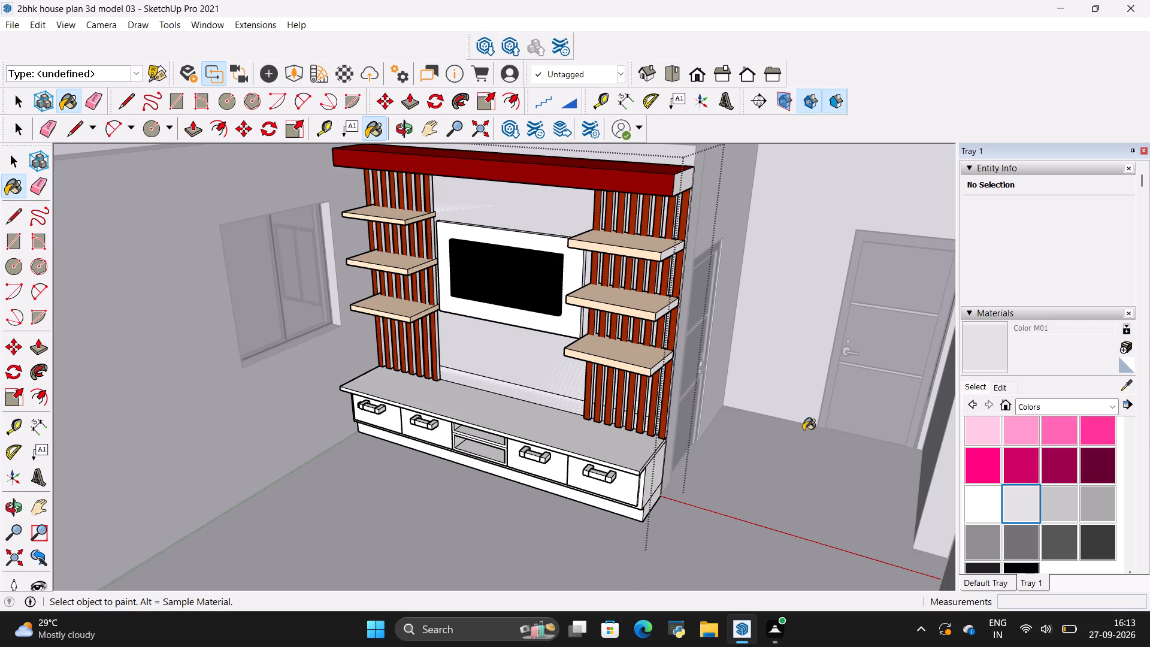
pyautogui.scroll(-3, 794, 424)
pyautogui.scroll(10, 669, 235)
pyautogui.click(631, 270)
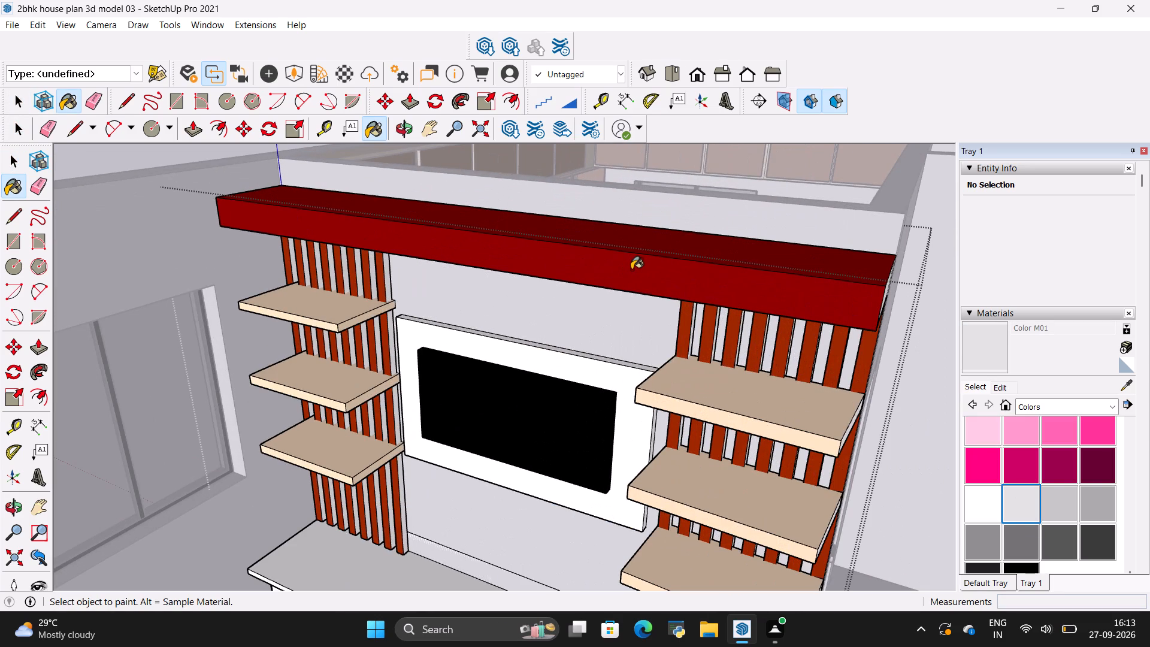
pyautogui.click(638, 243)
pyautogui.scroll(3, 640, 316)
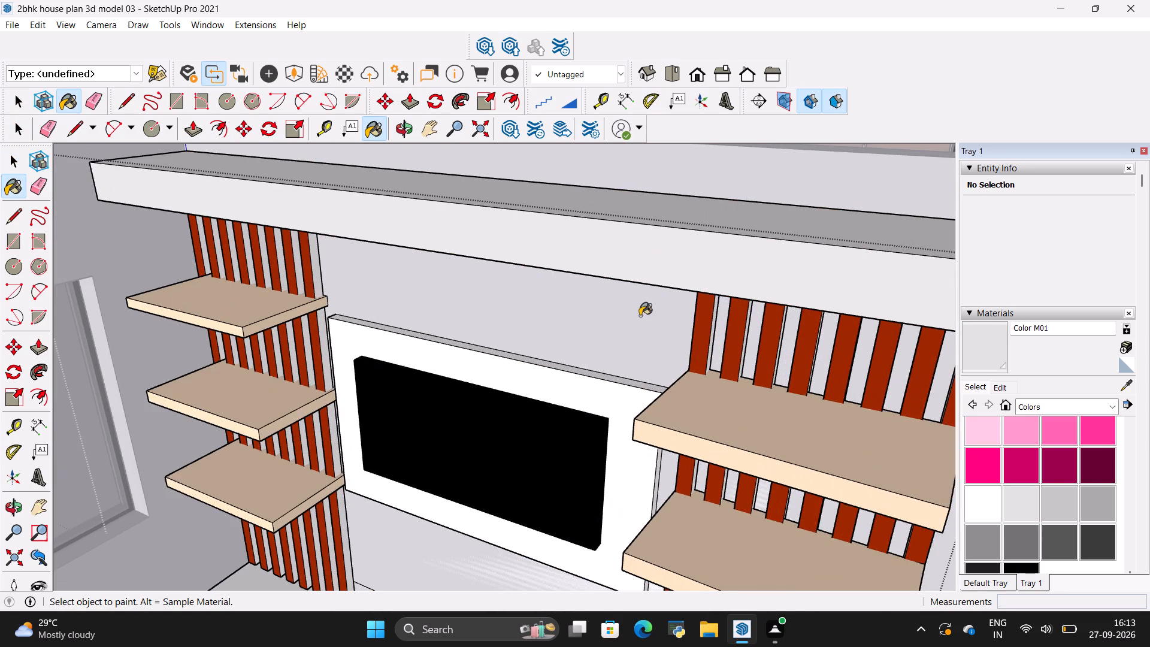
# Paint the front and top faces of the TV unit's upper ledge with Color K01.
pyautogui.scroll(-9, 640, 315)
pyautogui.scroll(4, 635, 394)
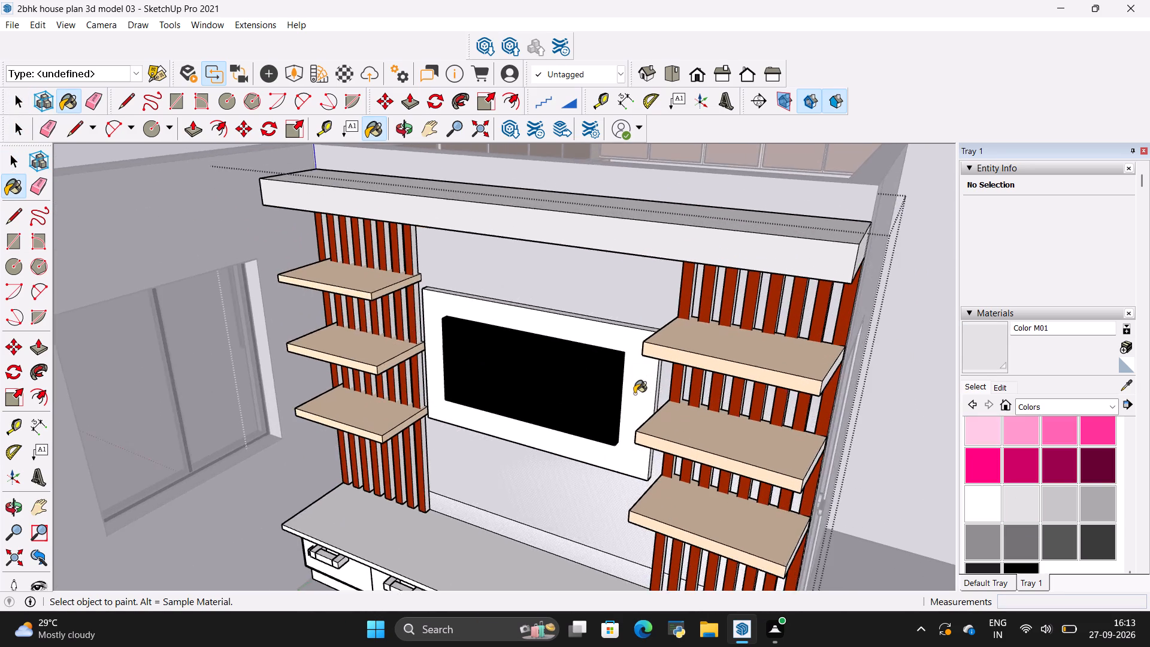
pyautogui.scroll(-7, 628, 390)
pyautogui.scroll(-1, 635, 270)
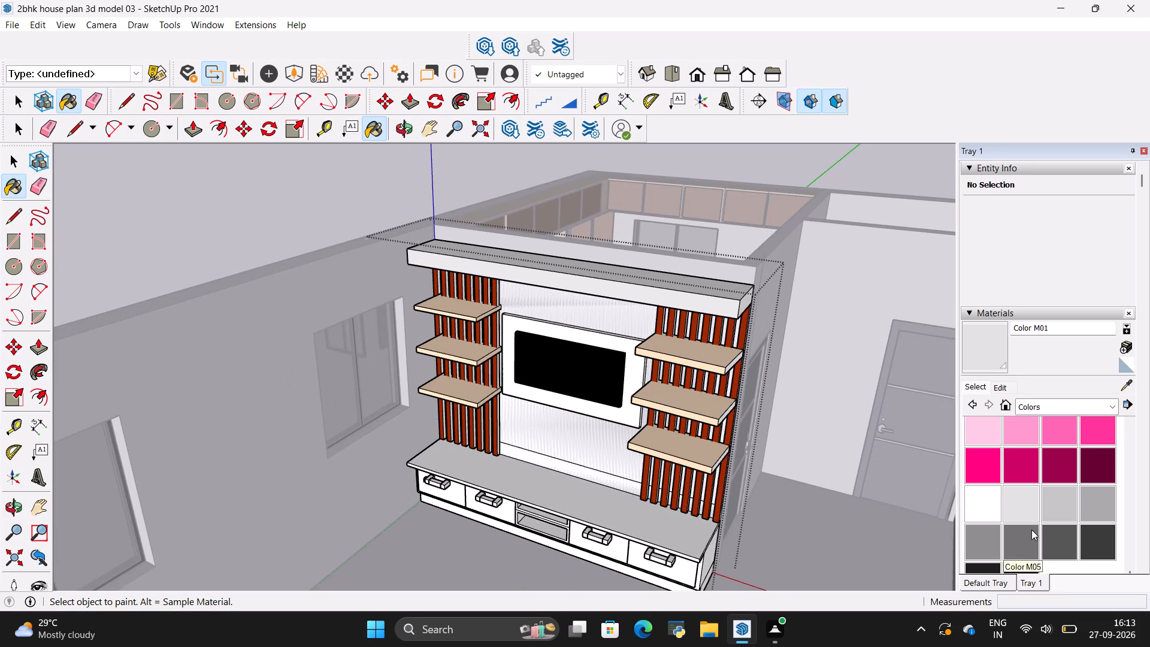
pyautogui.scroll(4, 1034, 513)
pyautogui.scroll(-2, 1035, 509)
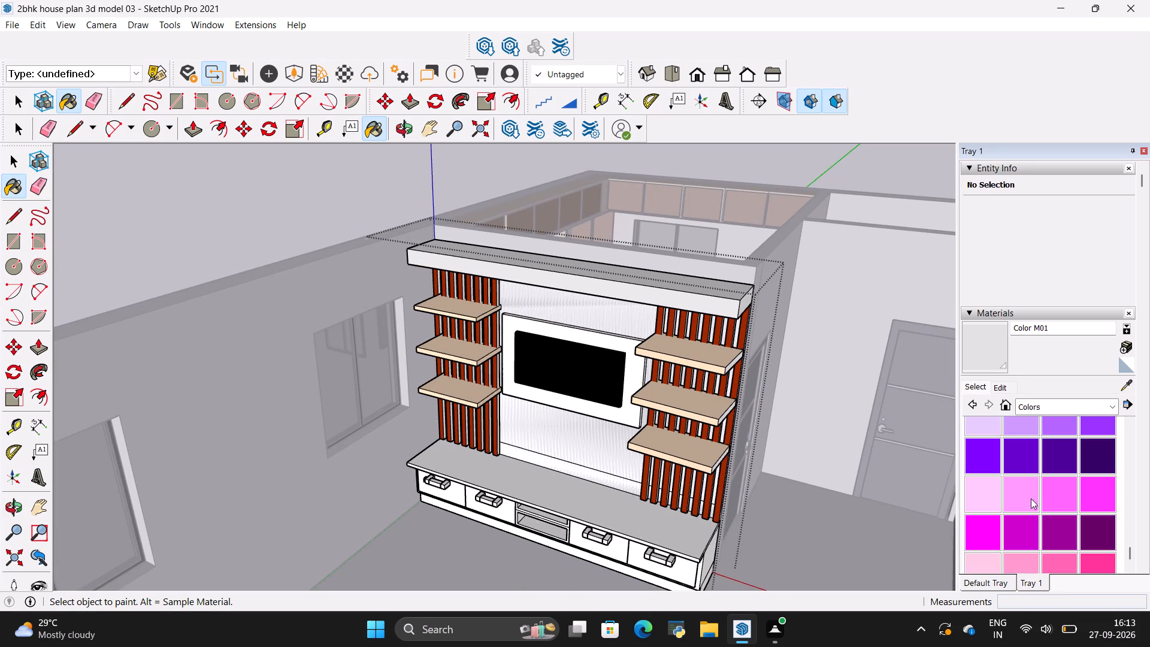
pyautogui.click(995, 492)
pyautogui.scroll(8, 655, 287)
pyautogui.click(648, 303)
pyautogui.scroll(3, 646, 279)
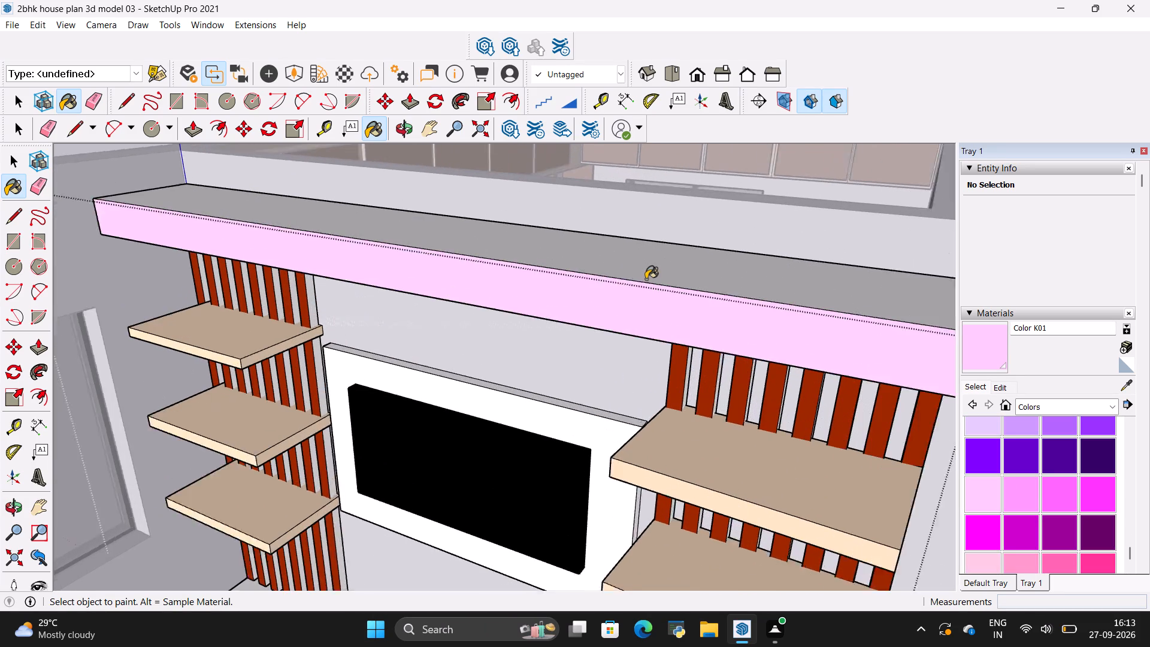
pyautogui.scroll(2, 646, 279)
pyautogui.click(645, 278)
pyautogui.scroll(-6, 648, 280)
pyautogui.scroll(-2, 647, 369)
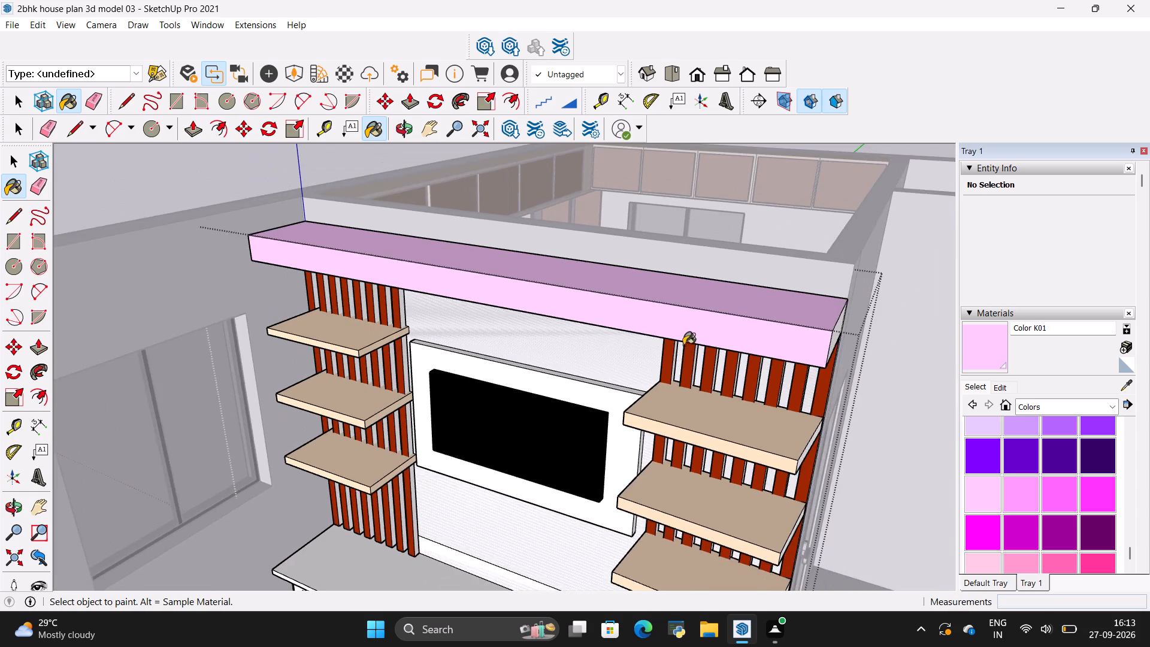
# Paint the underside of the TV unit's upper ledge with Color K01.
pyautogui.scroll(7, 683, 345)
pyautogui.moveTo(679, 332); pyautogui.dragTo(695, 309, button='middle')
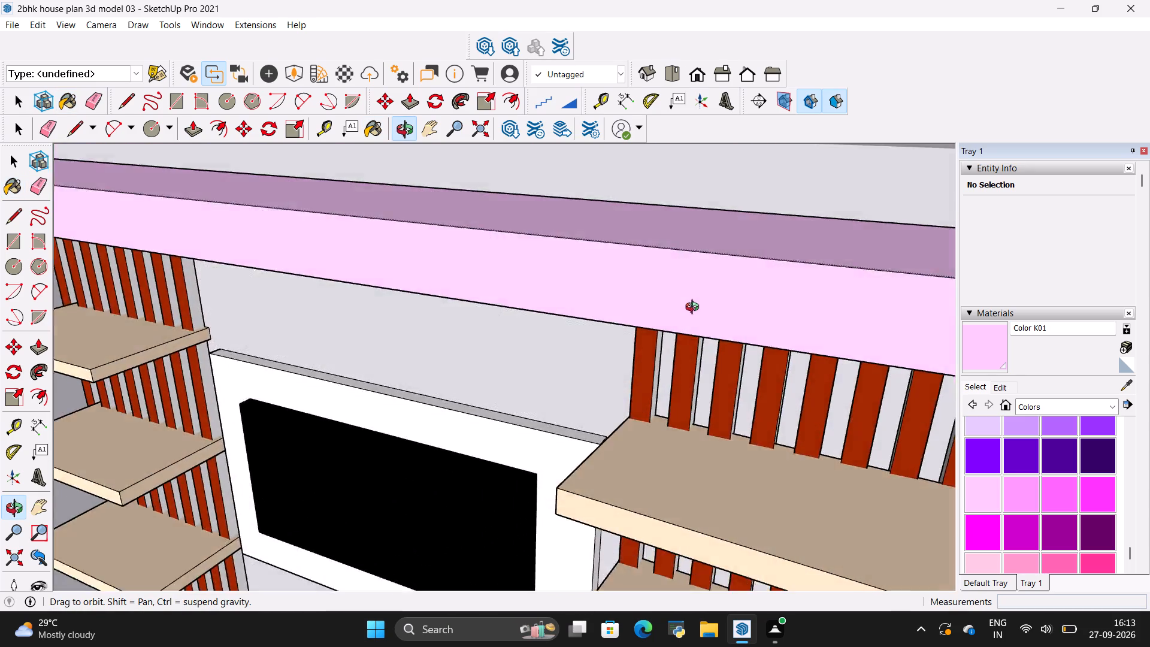
pyautogui.moveTo(695, 309); pyautogui.dragTo(702, 208, button='middle')
pyautogui.moveTo(779, 321); pyautogui.dragTo(638, 210, button='middle')
pyautogui.click(668, 256)
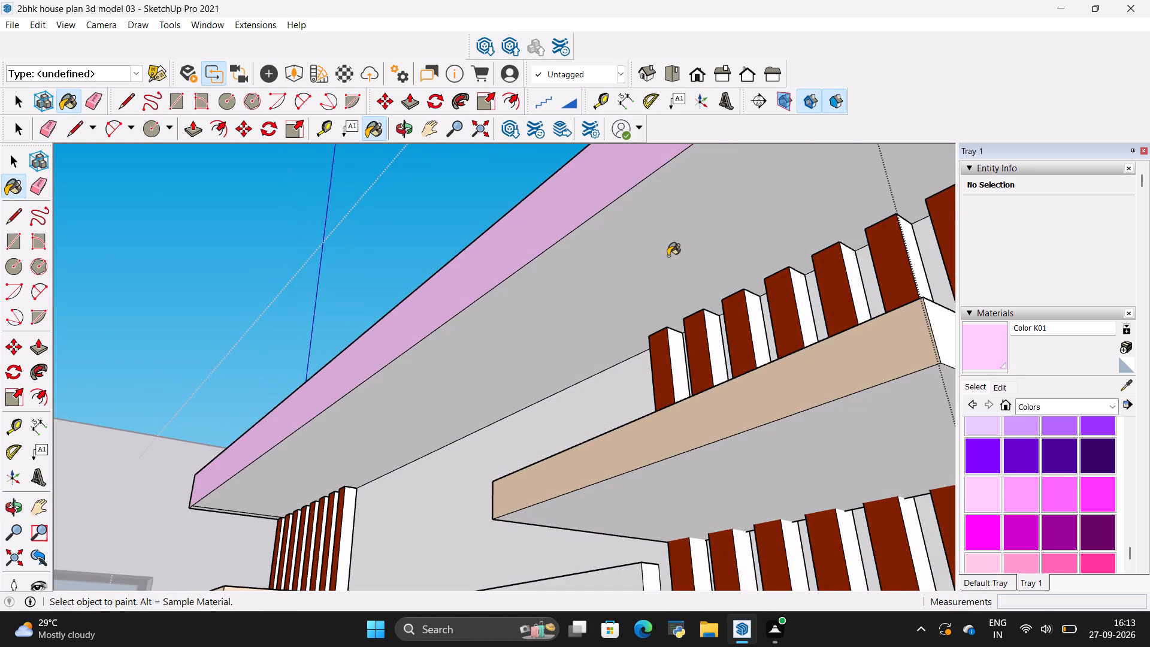
# Examine the TV unit from the upper ledge down to the base cabinet's countertop and drawers.
pyautogui.scroll(-5, 668, 256)
pyautogui.moveTo(657, 258); pyautogui.dragTo(765, 457, button='middle')
pyautogui.scroll(-6, 761, 381)
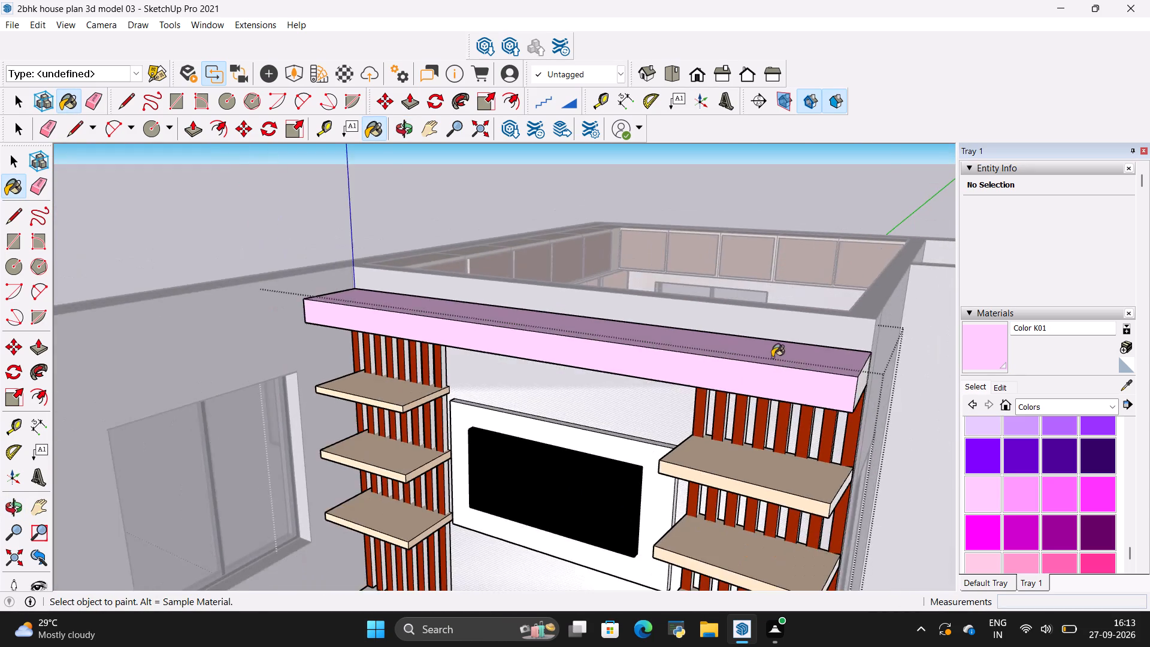
pyautogui.scroll(-10, 772, 353)
pyautogui.scroll(5, 547, 524)
pyautogui.scroll(2, 602, 528)
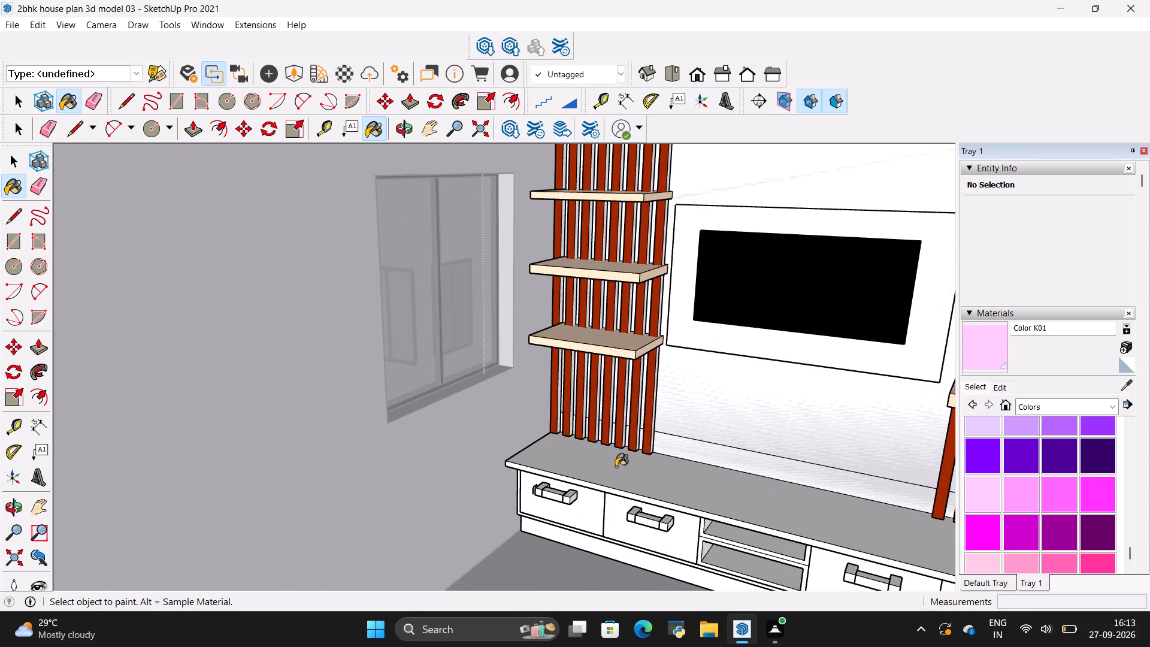
pyautogui.scroll(-4, 580, 412)
pyautogui.scroll(14, 672, 486)
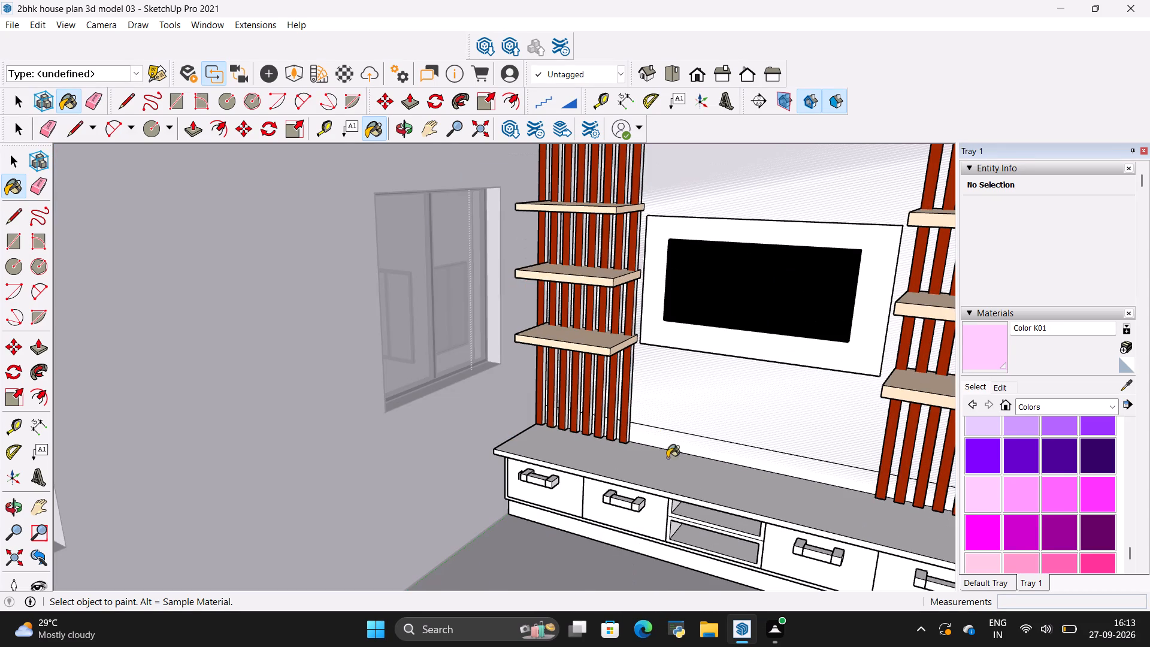
# Paint the front edge of the TV unit's base cabinet countertop with Color C07.
pyautogui.scroll(8, 1027, 503)
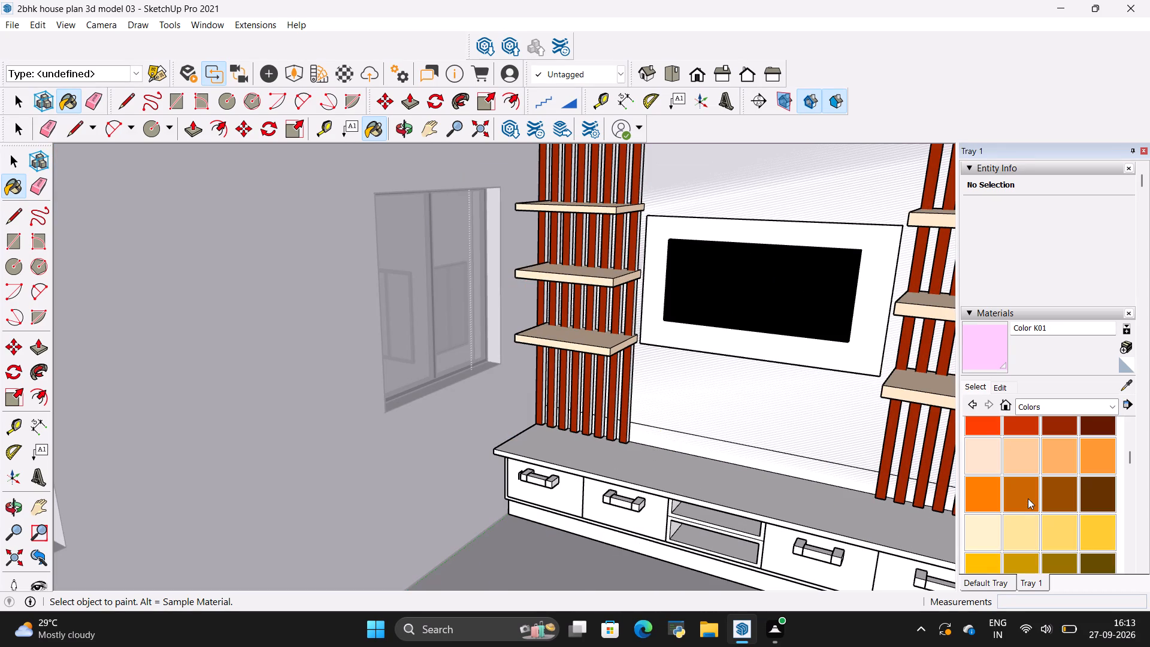
pyautogui.click(1066, 498)
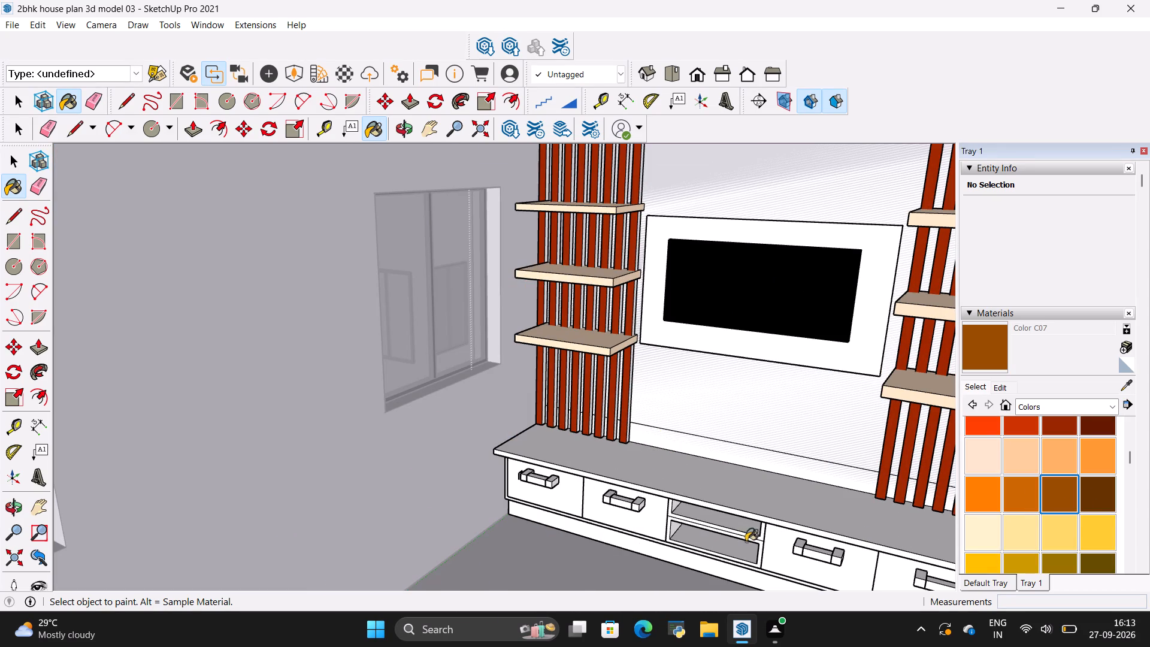
pyautogui.scroll(15, 746, 542)
pyautogui.press('space')
pyautogui.click(675, 452)
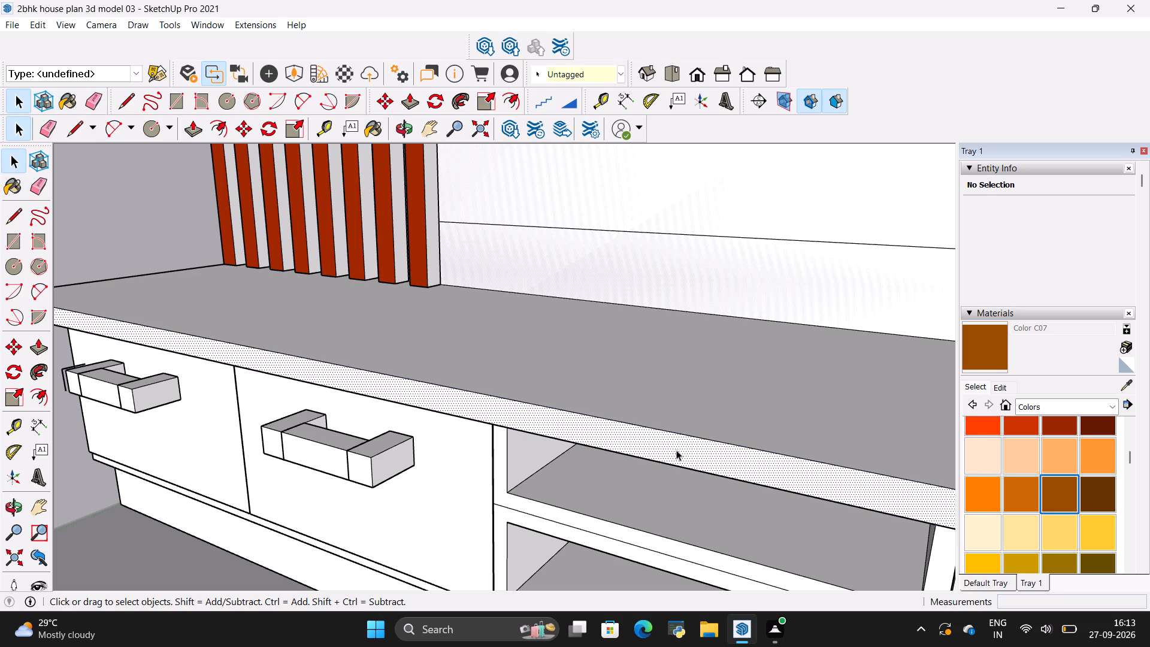
pyautogui.click(679, 446)
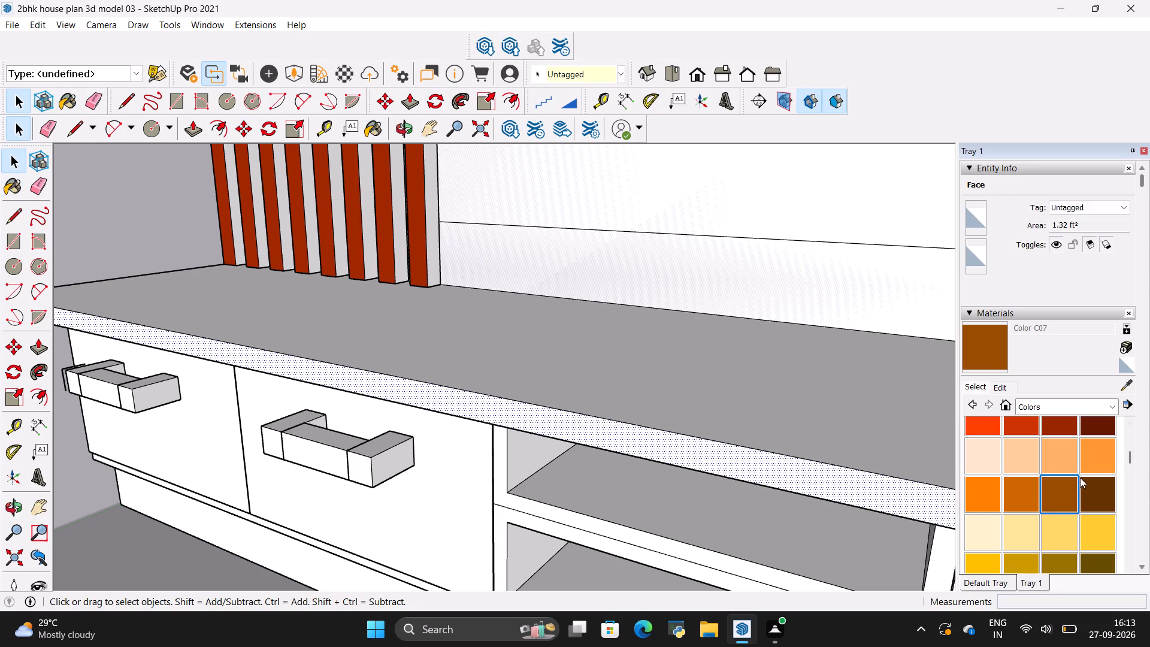
pyautogui.click(1071, 490)
pyautogui.click(706, 467)
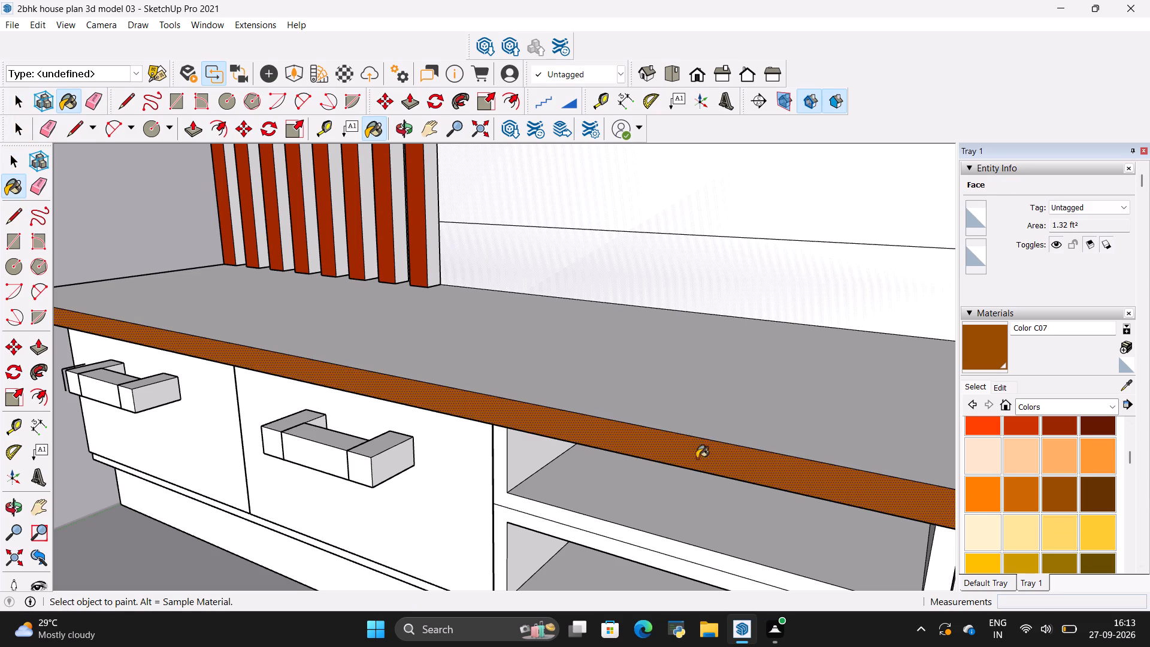
# Paint the four drawer fronts of the TV unit's base cabinet with Color C07.
pyautogui.scroll(-10, 685, 404)
pyautogui.scroll(3, 553, 503)
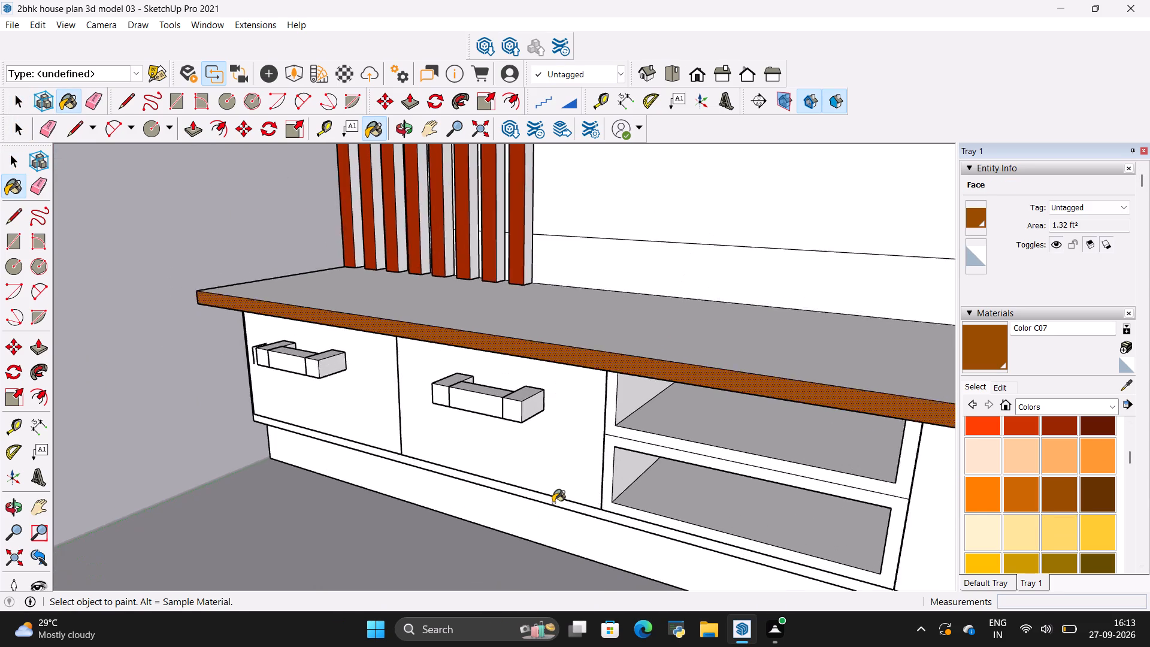
pyautogui.scroll(13, 553, 503)
pyautogui.click(567, 429)
pyautogui.scroll(-13, 588, 430)
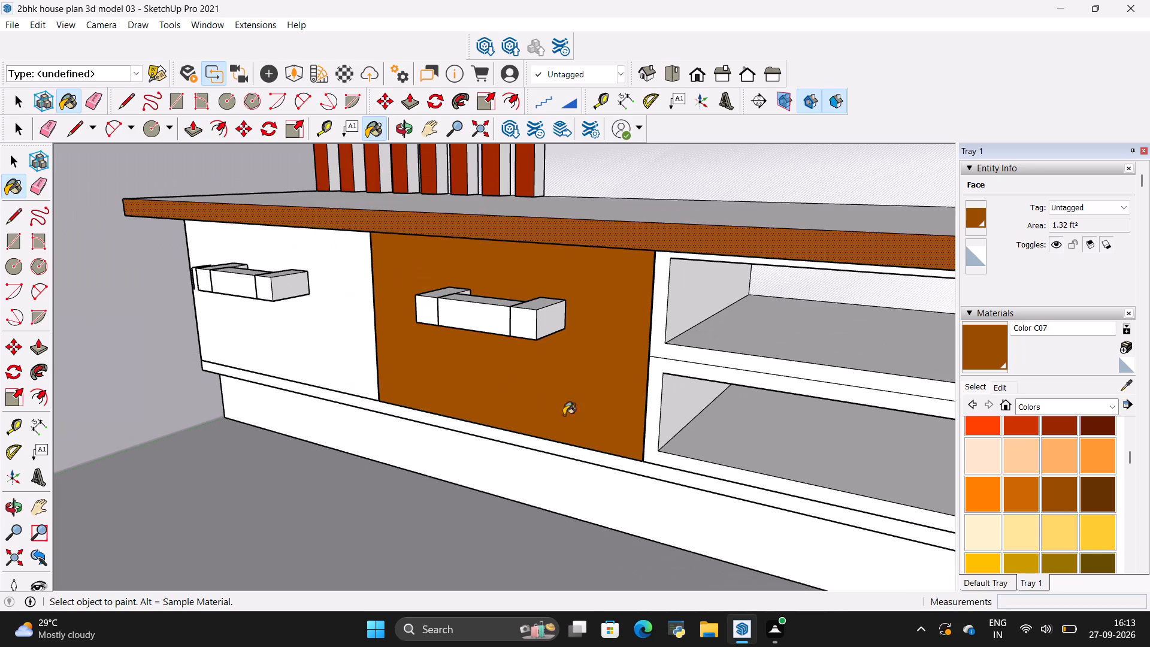
pyautogui.click(319, 357)
pyautogui.scroll(-11, 282, 358)
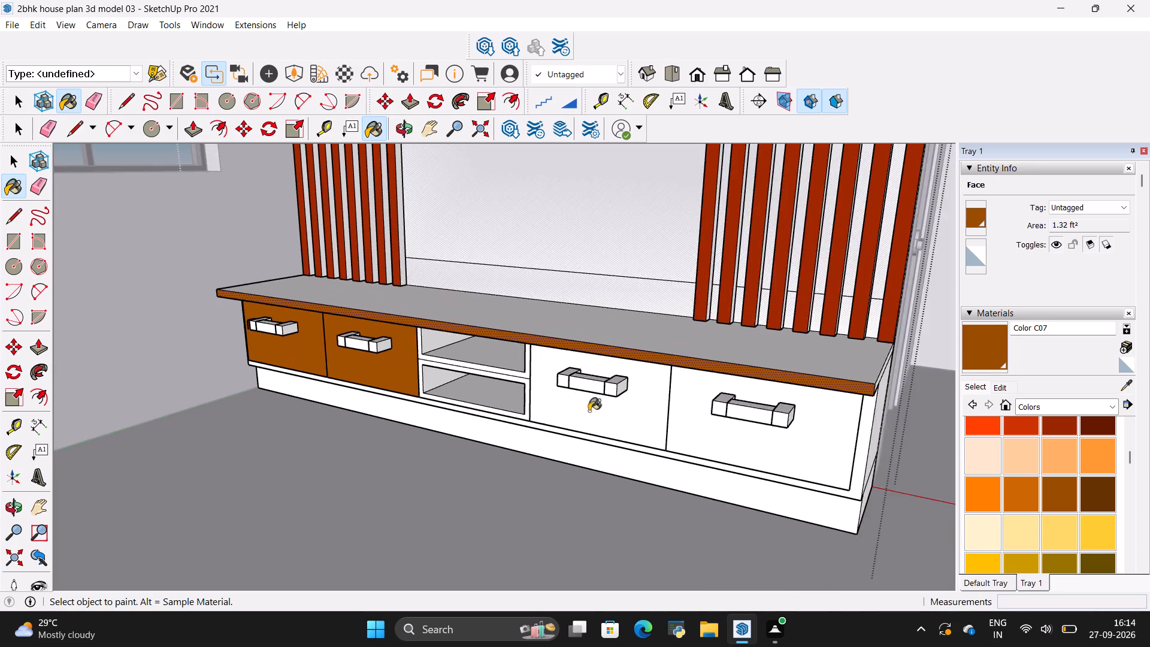
pyautogui.scroll(9, 628, 419)
pyautogui.click(617, 413)
pyautogui.click(795, 446)
pyautogui.scroll(-6, 581, 418)
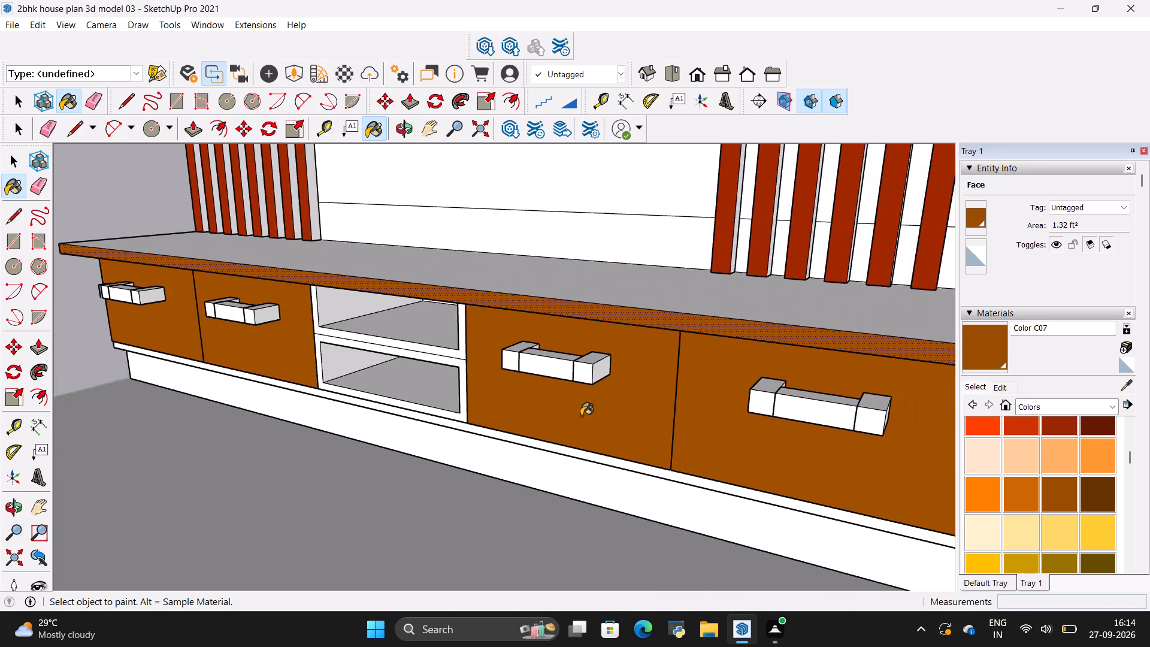
# Paint the front frame faces around the base cabinet's two open compartments with Color C07.
pyautogui.scroll(-5, 581, 415)
pyautogui.scroll(12, 385, 379)
pyautogui.click(495, 335)
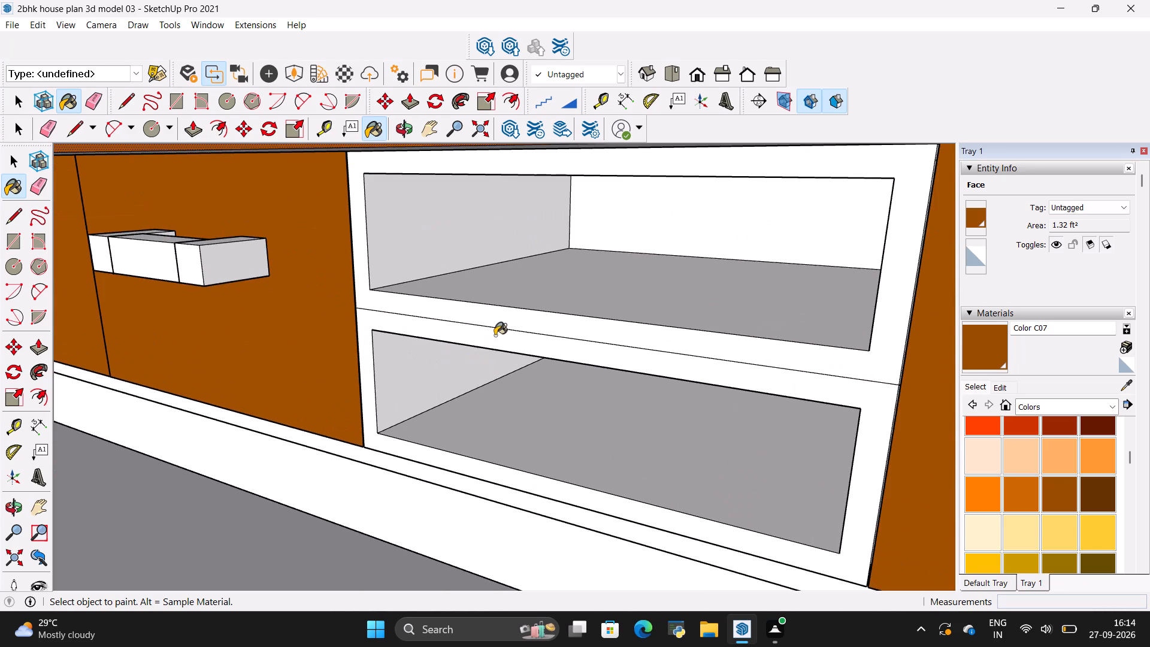
pyautogui.click(510, 324)
pyautogui.scroll(-12, 507, 341)
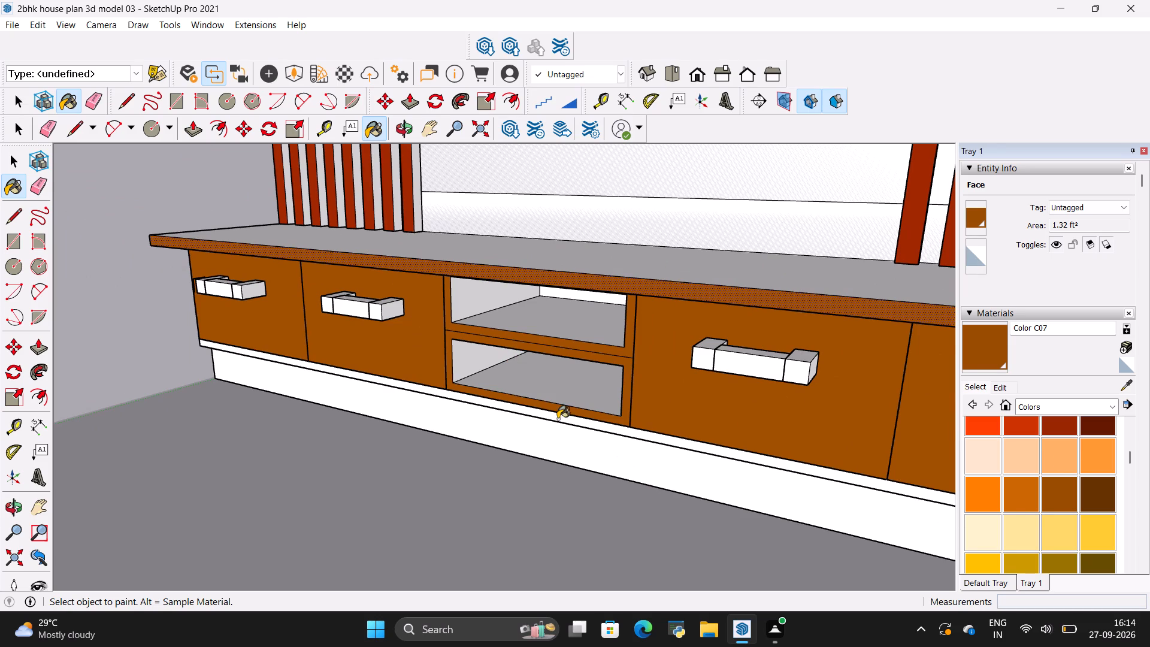
# Paint the panel surrounding the TV screen and the back wall panel behind it with Color A01.
pyautogui.scroll(-5, 552, 417)
pyautogui.scroll(-6, 663, 418)
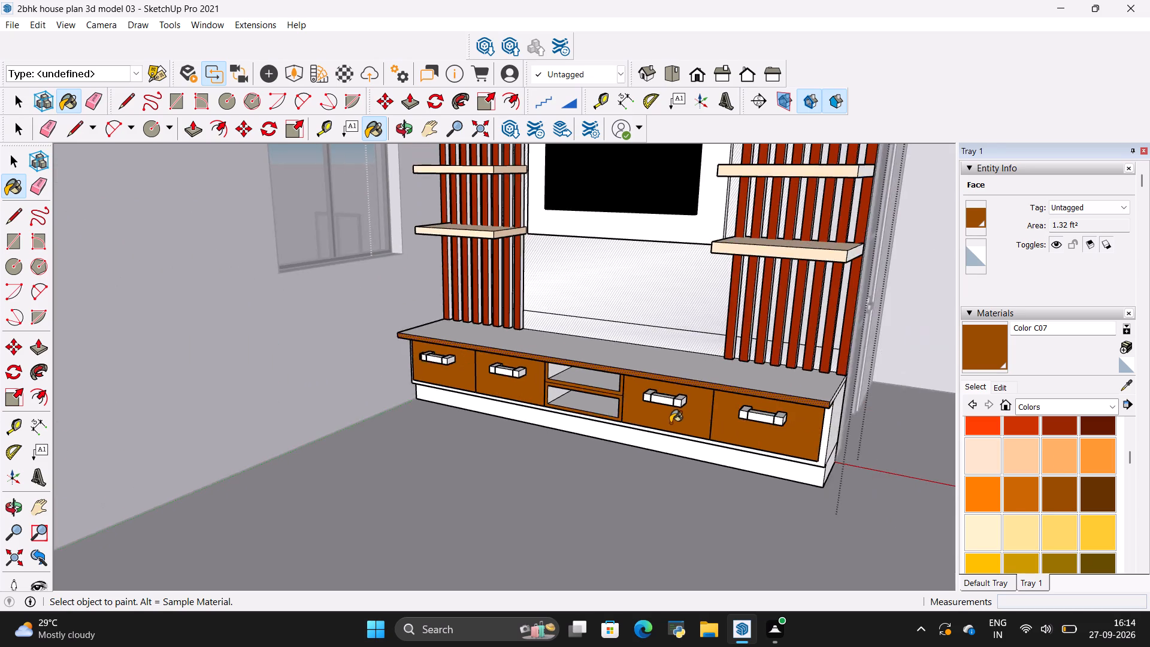
pyautogui.scroll(-5, 670, 423)
pyautogui.scroll(15, 676, 409)
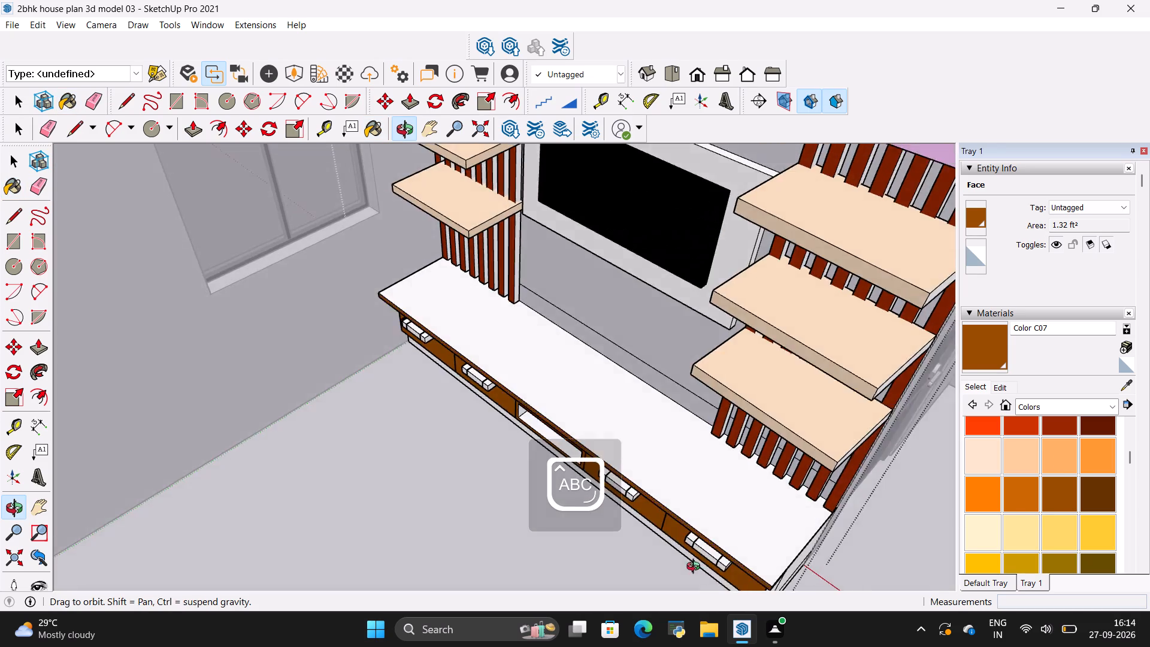
pyautogui.keyDown('shift'); pyautogui.moveTo(779, 434); pyautogui.dragTo(689, 593, button='middle'); pyautogui.keyUp('shift')
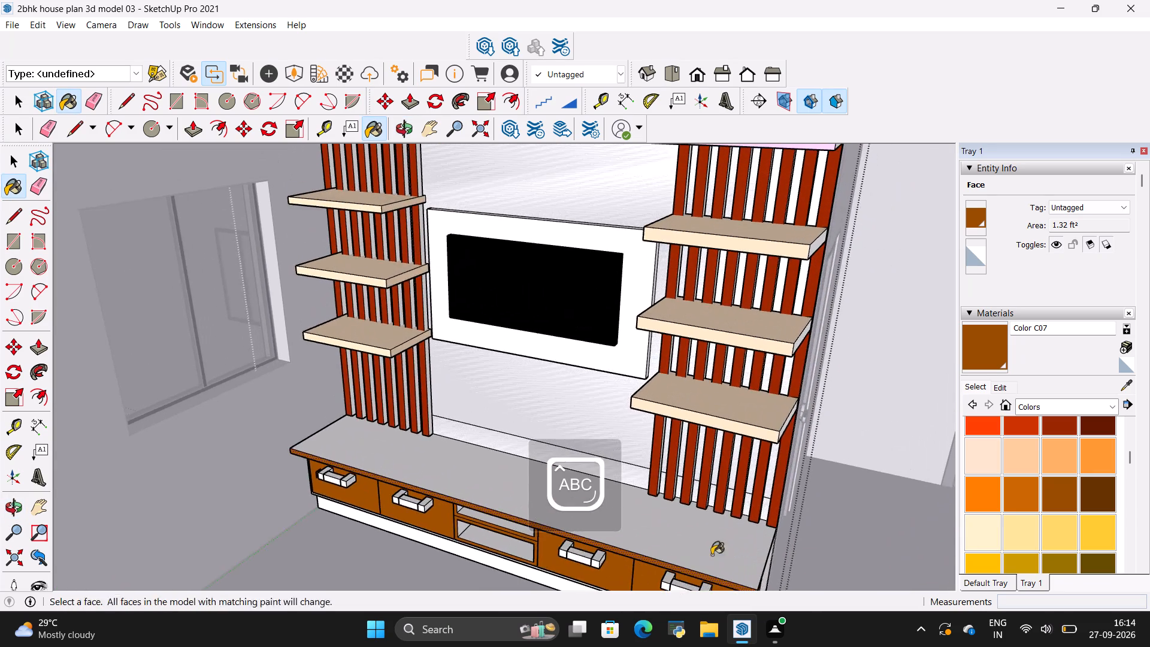
pyautogui.scroll(-5, 768, 465)
pyautogui.scroll(3, 667, 403)
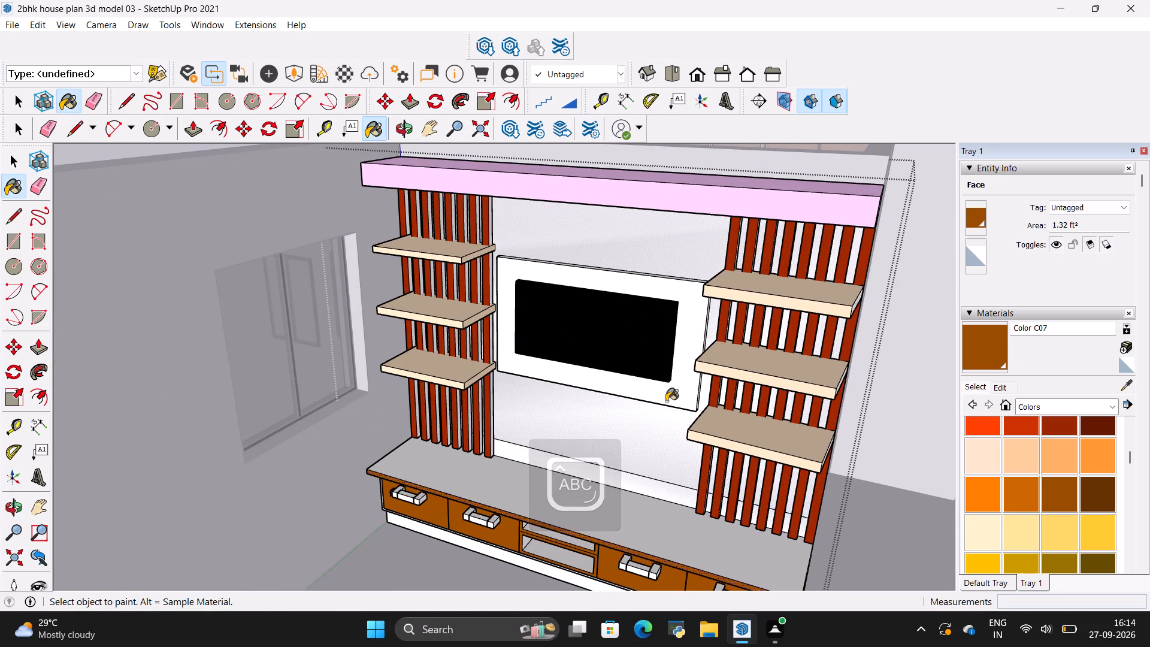
pyautogui.scroll(2, 1020, 486)
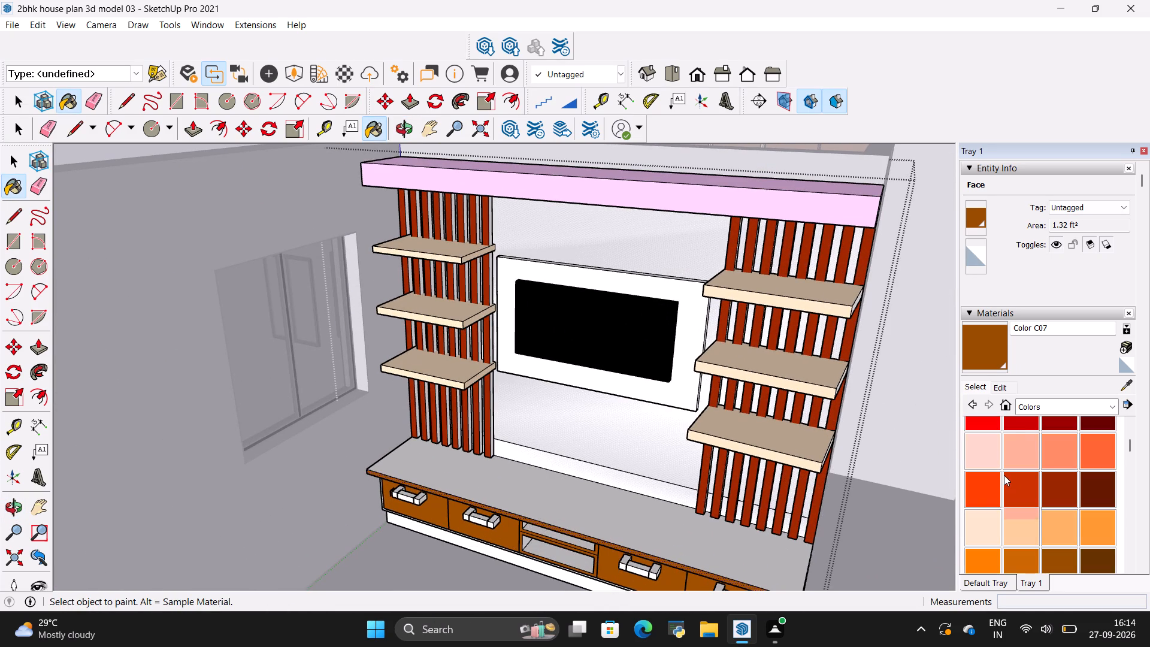
pyautogui.scroll(2, 988, 468)
pyautogui.click(980, 441)
pyautogui.scroll(1, 980, 441)
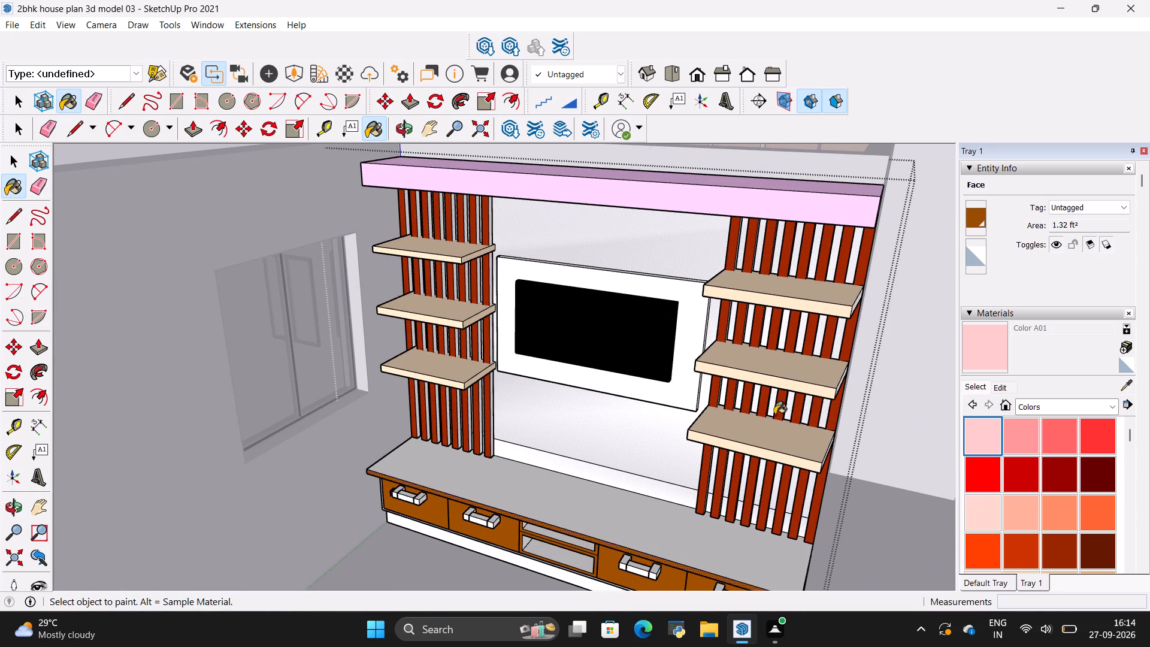
pyautogui.click(691, 315)
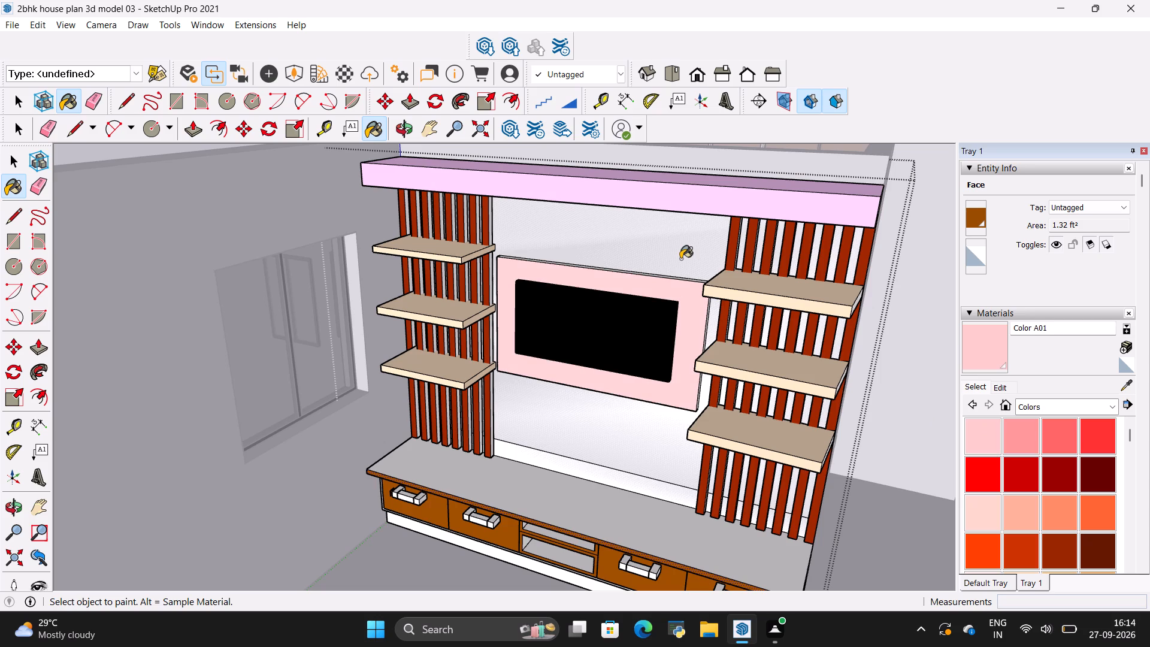
pyautogui.click(680, 259)
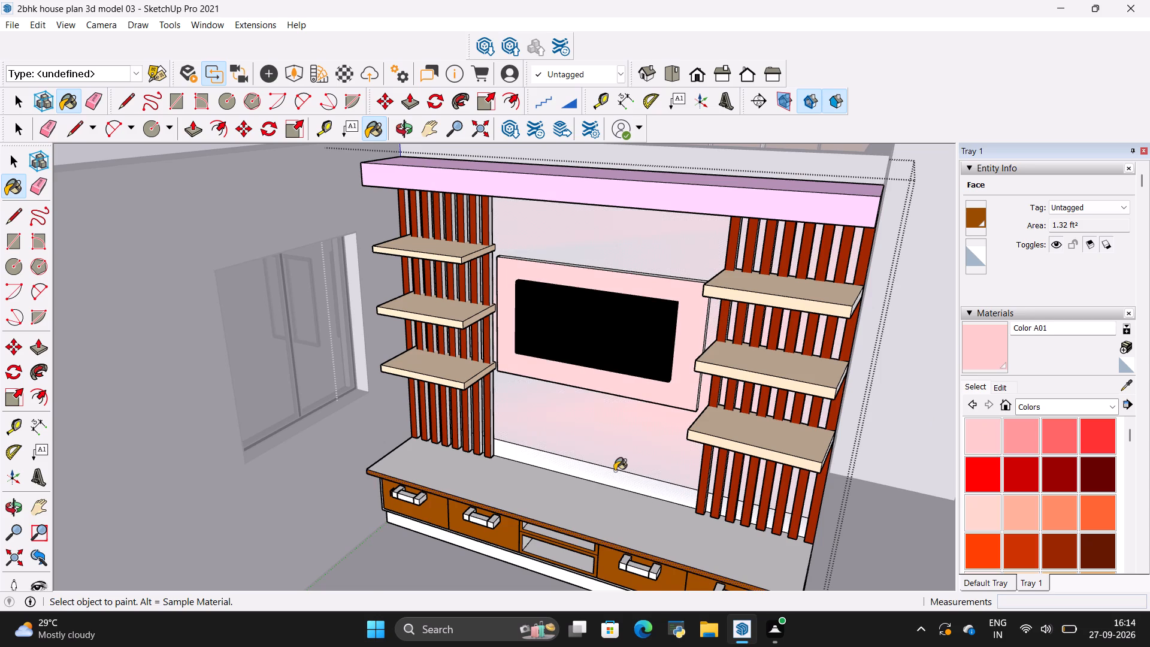
# Paint the front and top faces of the TV unit's upper ledge with Color B07.
pyautogui.scroll(-6, 612, 469)
pyautogui.moveTo(605, 465); pyautogui.dragTo(626, 443, button='middle')
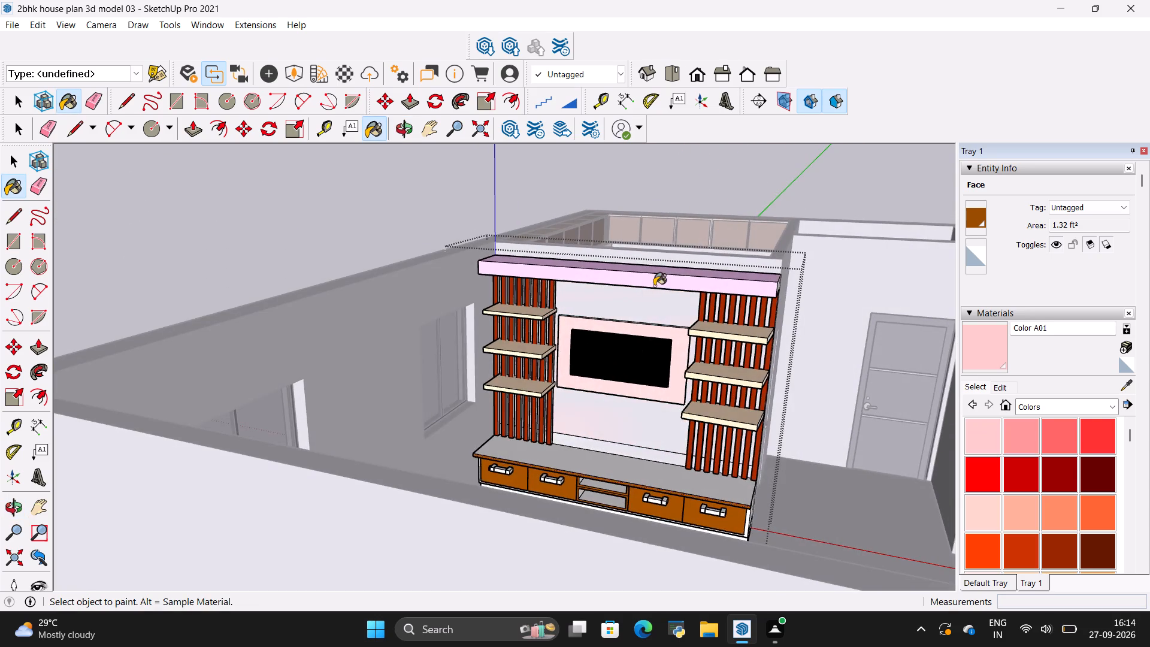
pyautogui.scroll(6, 654, 286)
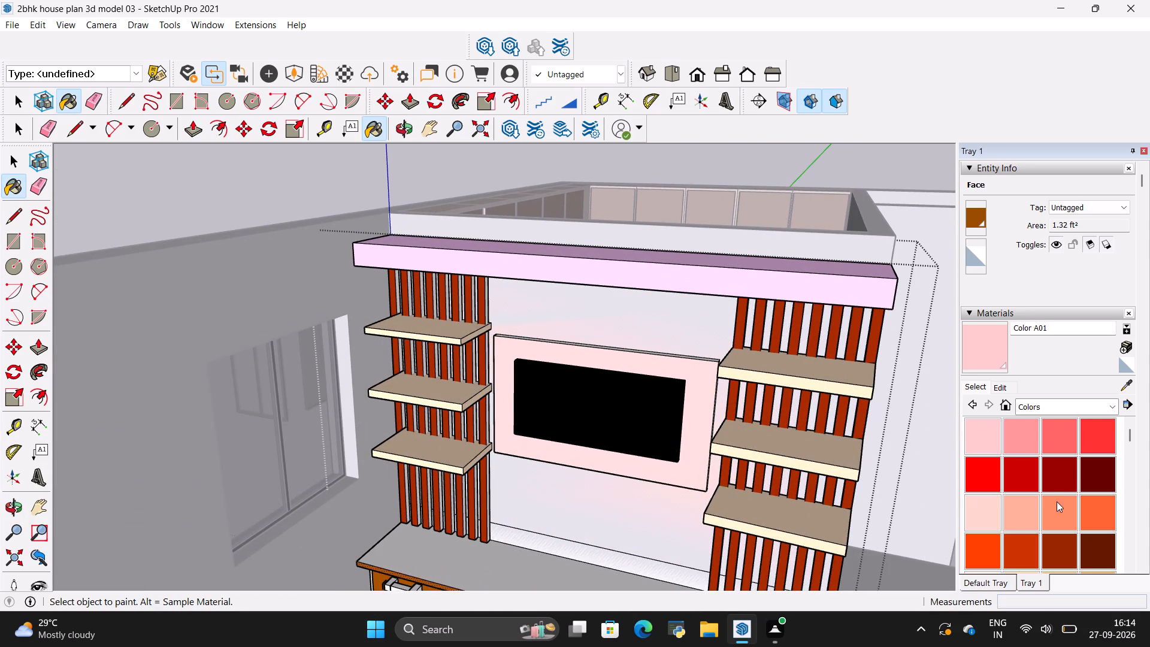
pyautogui.click(1062, 554)
pyautogui.scroll(6, 867, 286)
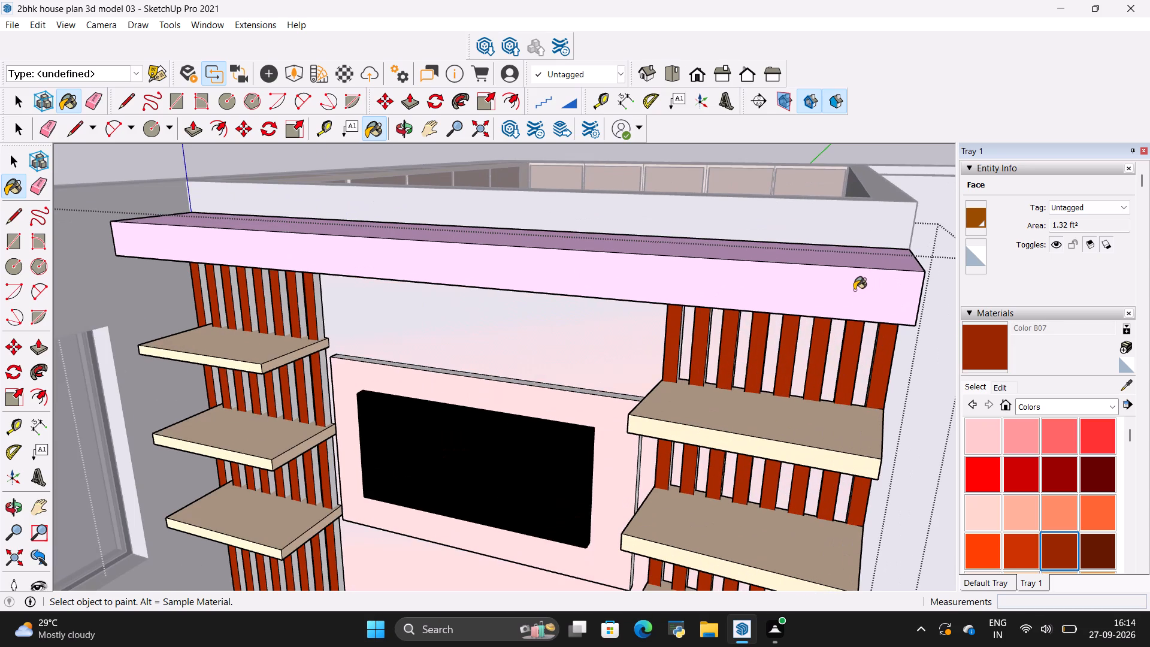
pyautogui.click(854, 290)
pyautogui.scroll(5, 747, 268)
pyautogui.moveTo(776, 290); pyautogui.dragTo(737, 399, button='middle')
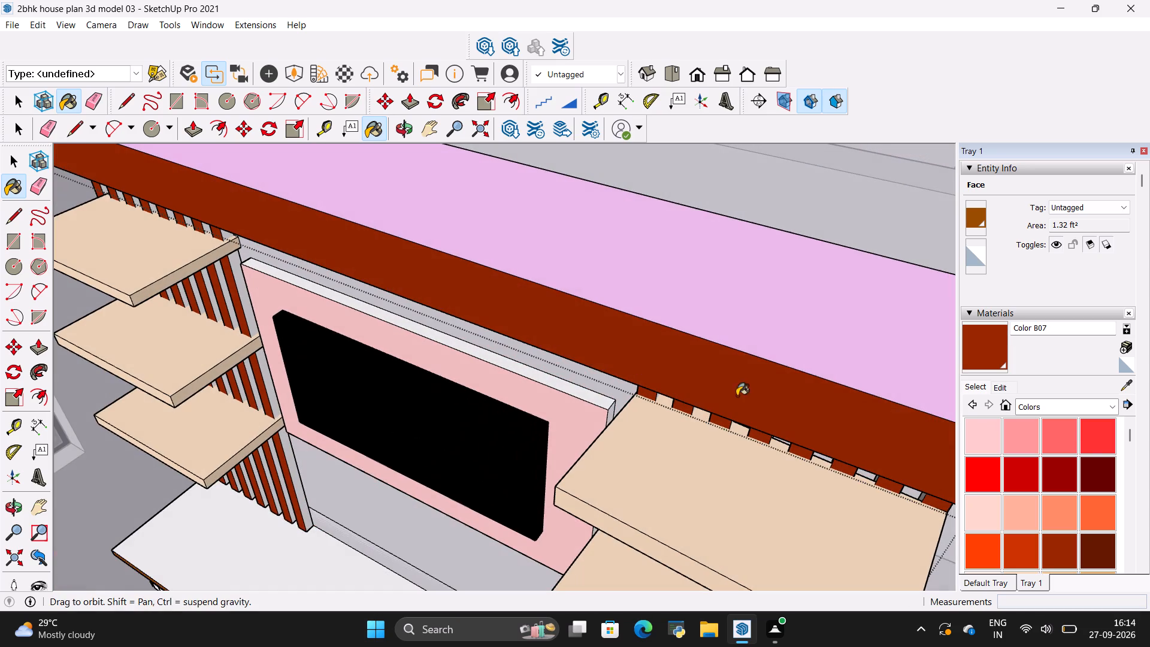
pyautogui.click(756, 332)
pyautogui.scroll(-6, 725, 374)
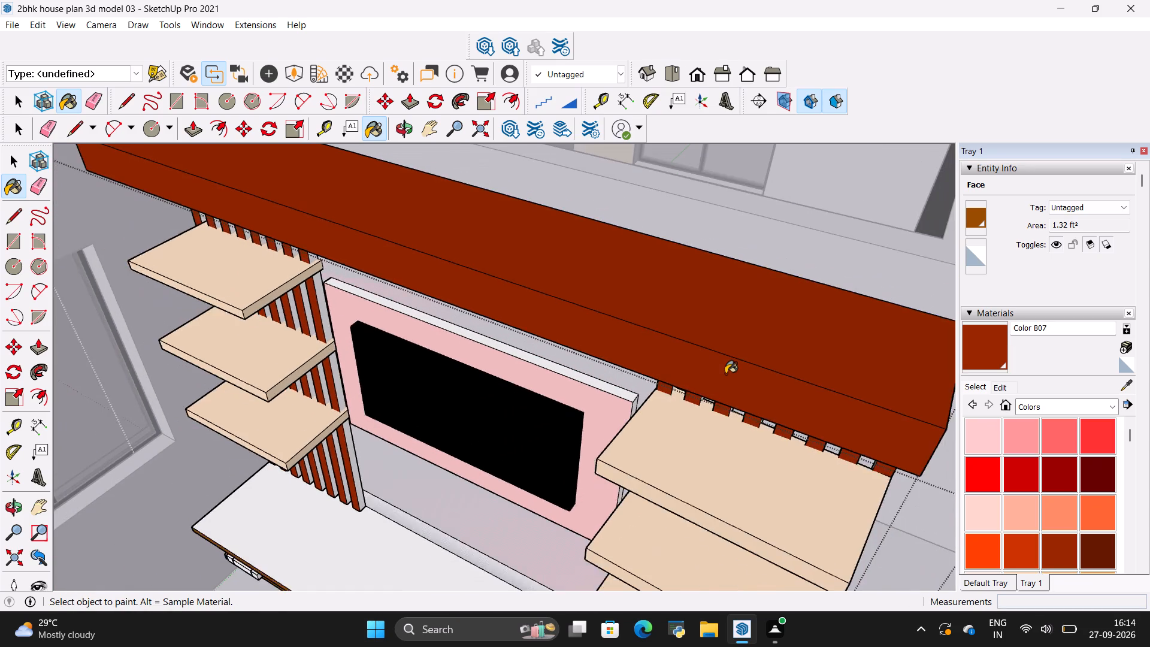
# Paint the front edges of the three shelves on the right side of the TV with Color B07.
pyautogui.scroll(-6, 725, 374)
pyautogui.middleClick(721, 450)
pyautogui.scroll(-1, 722, 450)
pyautogui.moveTo(722, 450); pyautogui.dragTo(765, 344, button='middle')
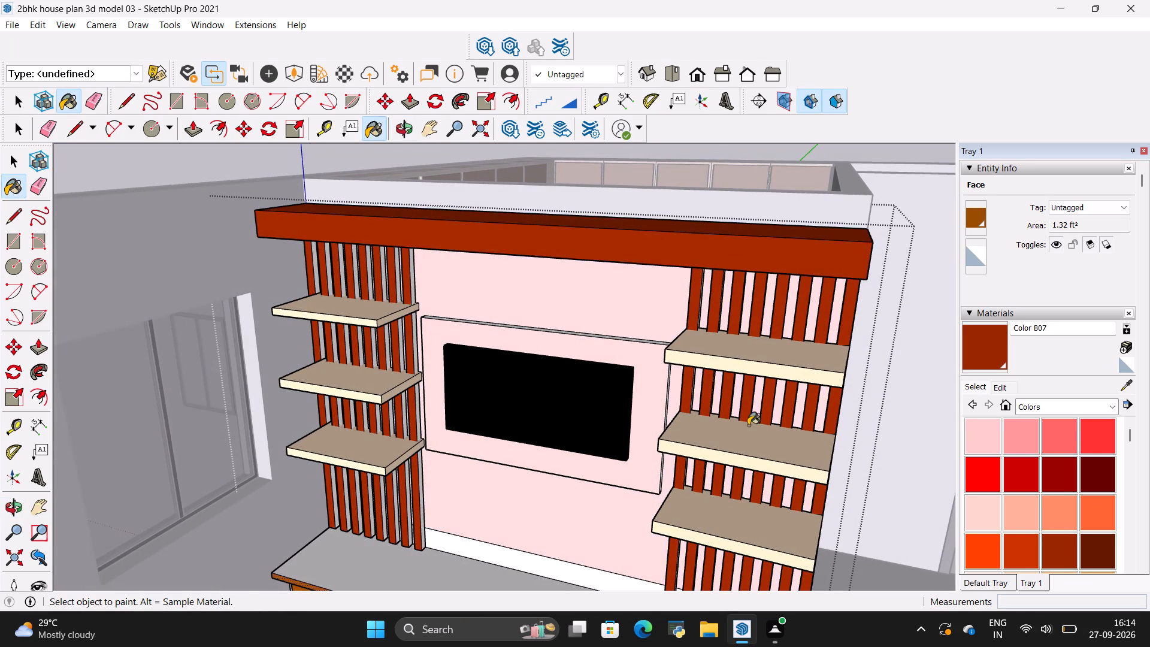
pyautogui.scroll(10, 738, 366)
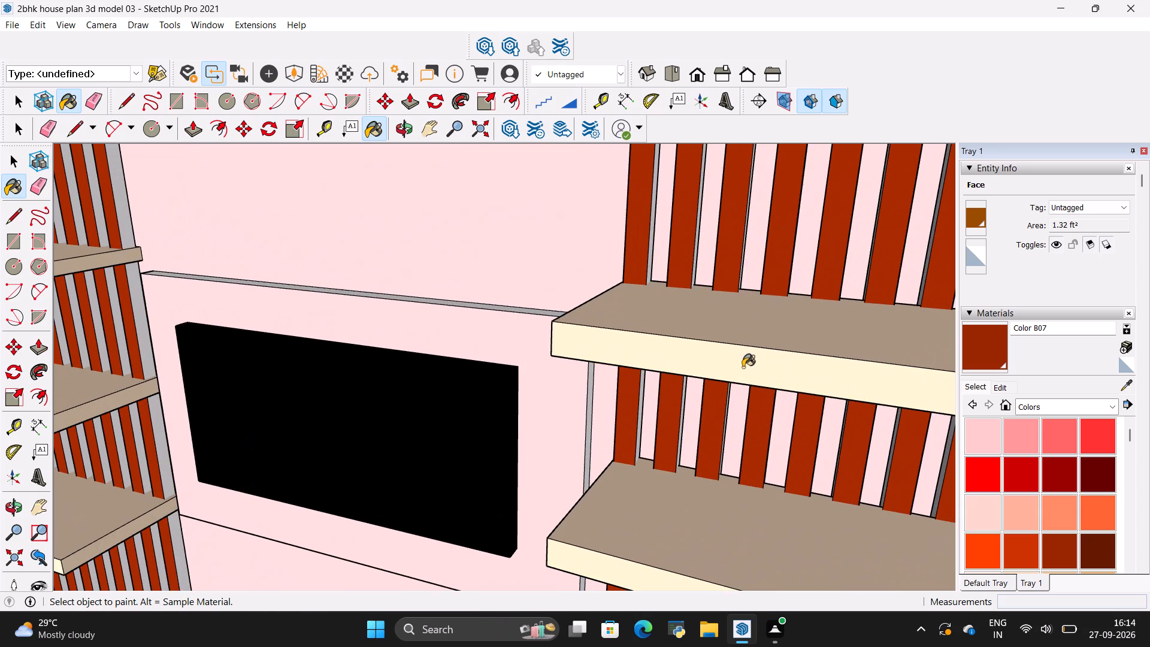
pyautogui.click(744, 366)
pyautogui.scroll(-6, 731, 367)
pyautogui.scroll(5, 733, 529)
pyautogui.click(731, 528)
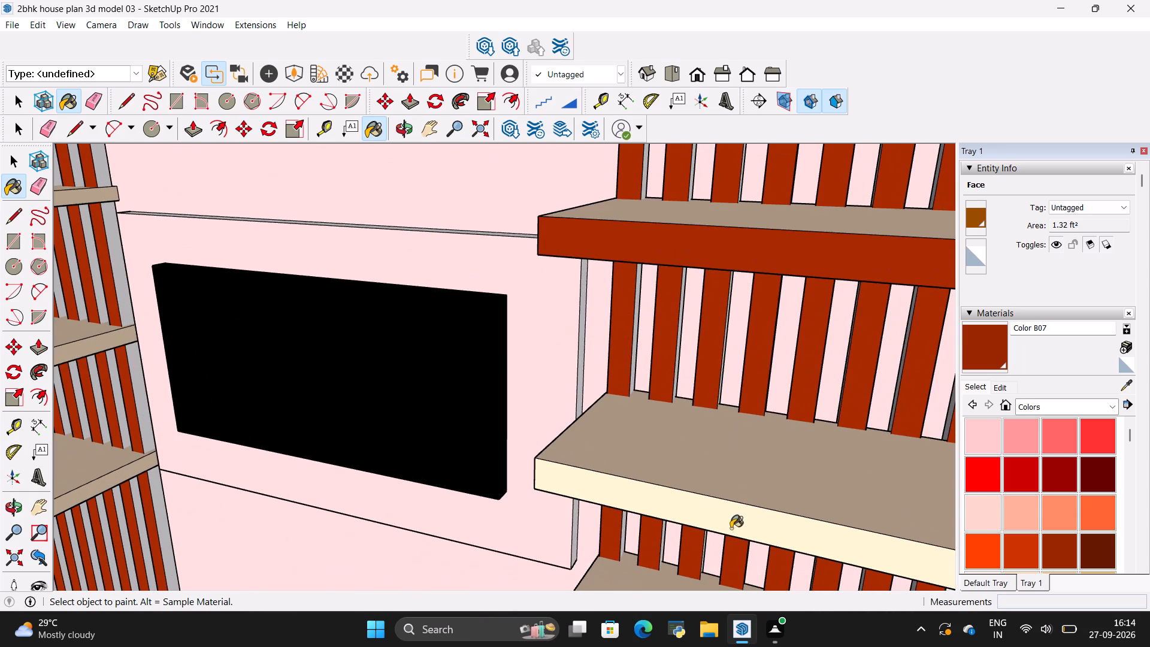
pyautogui.scroll(-12, 763, 384)
pyautogui.scroll(9, 725, 540)
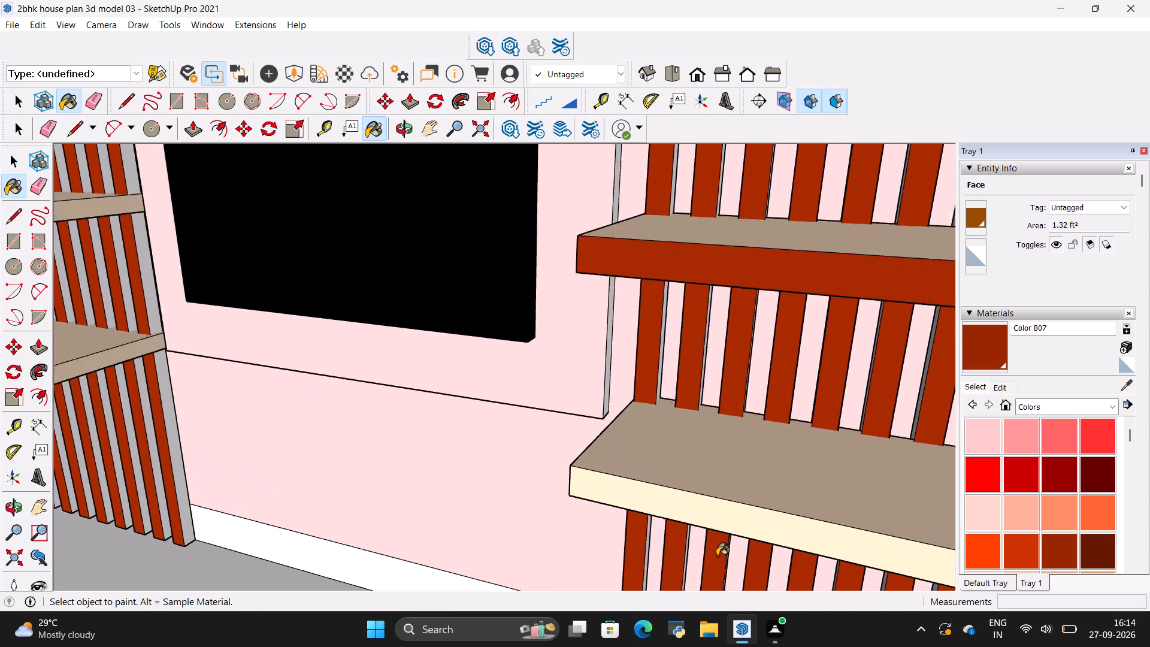
pyautogui.scroll(1, 717, 556)
pyautogui.click(736, 502)
pyautogui.scroll(-20, 825, 440)
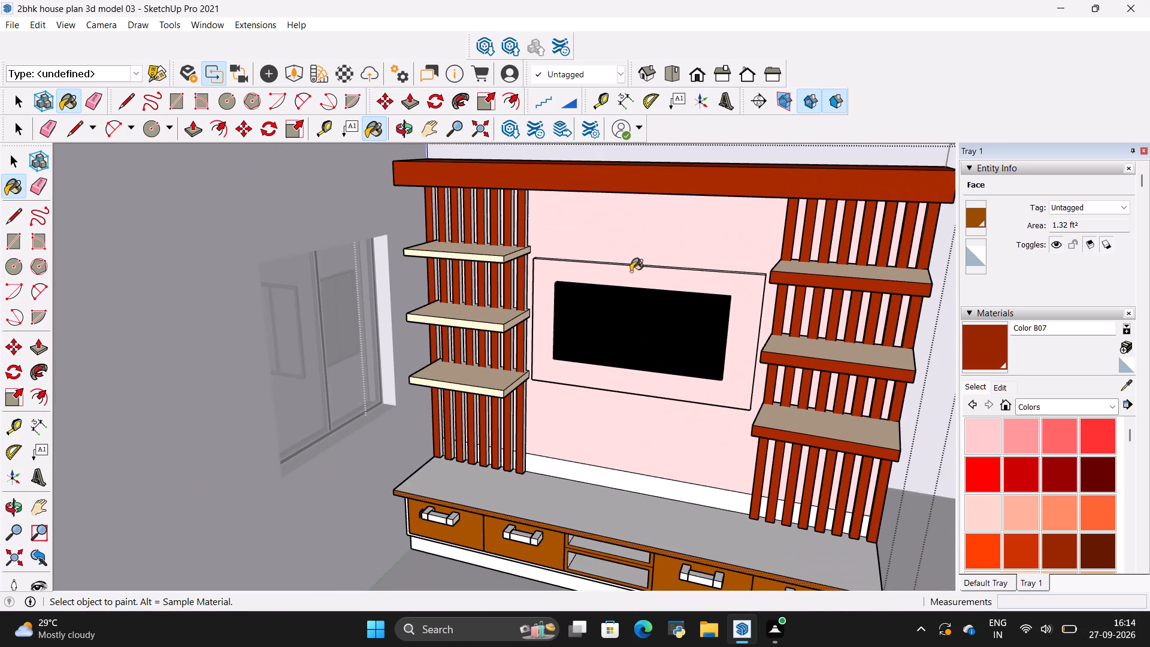
# Paint the front edges of the three shelves on the left side of the TV with Color B07.
pyautogui.scroll(15, 455, 252)
pyautogui.click(523, 289)
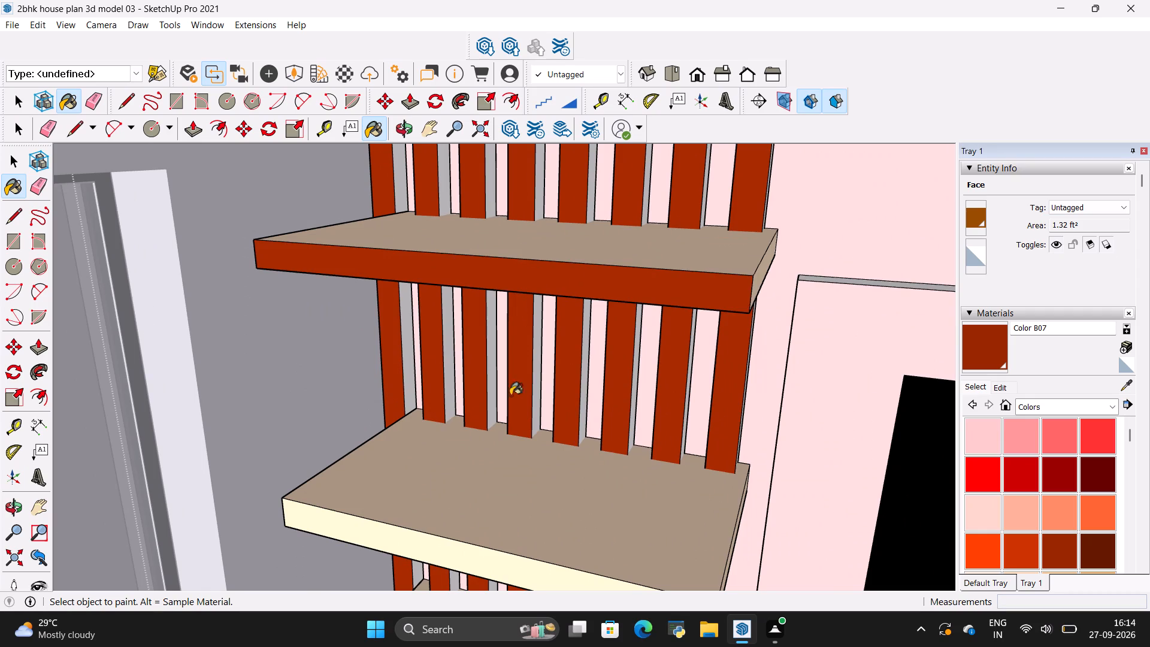
pyautogui.click(428, 553)
pyautogui.scroll(-12, 517, 422)
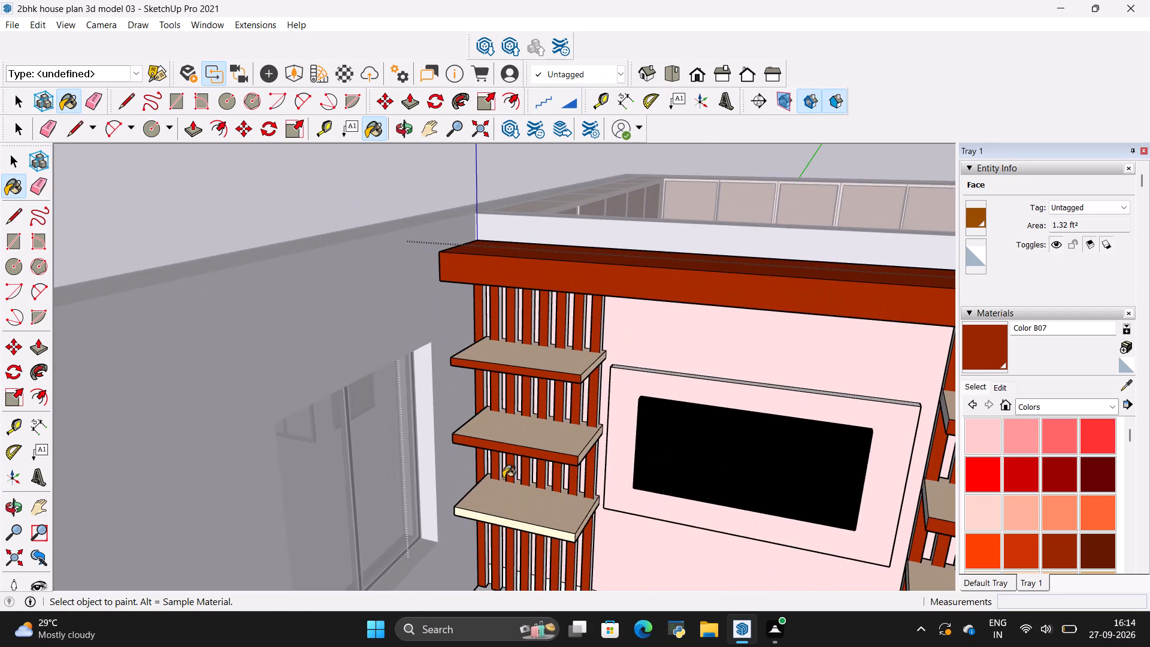
pyautogui.scroll(10, 481, 548)
pyautogui.click(507, 461)
pyautogui.scroll(-10, 492, 449)
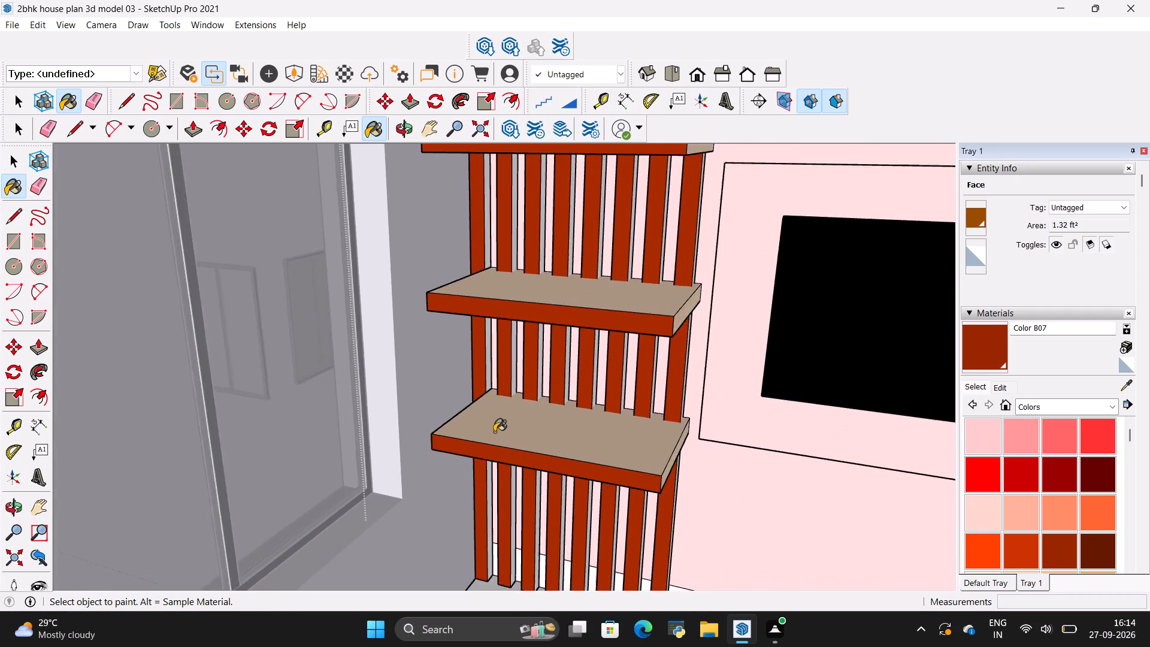
# Paint the plinth face along the bottom of the TV unit's base cabinet with Color C07.
pyautogui.scroll(-13, 494, 432)
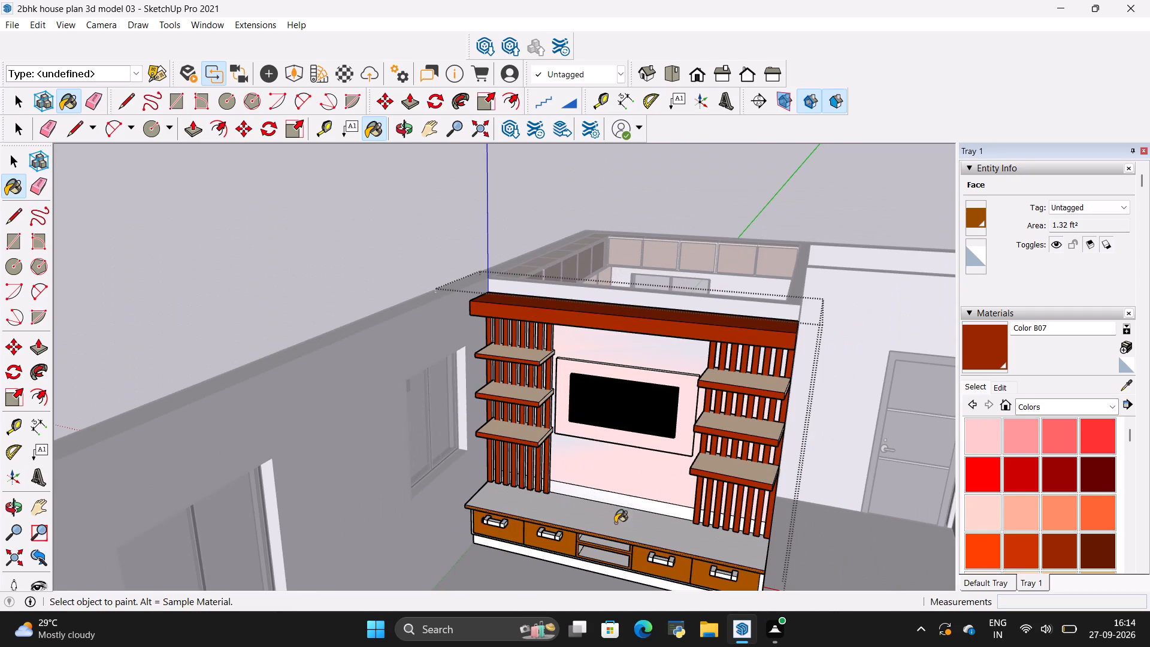
pyautogui.scroll(-3, 586, 452)
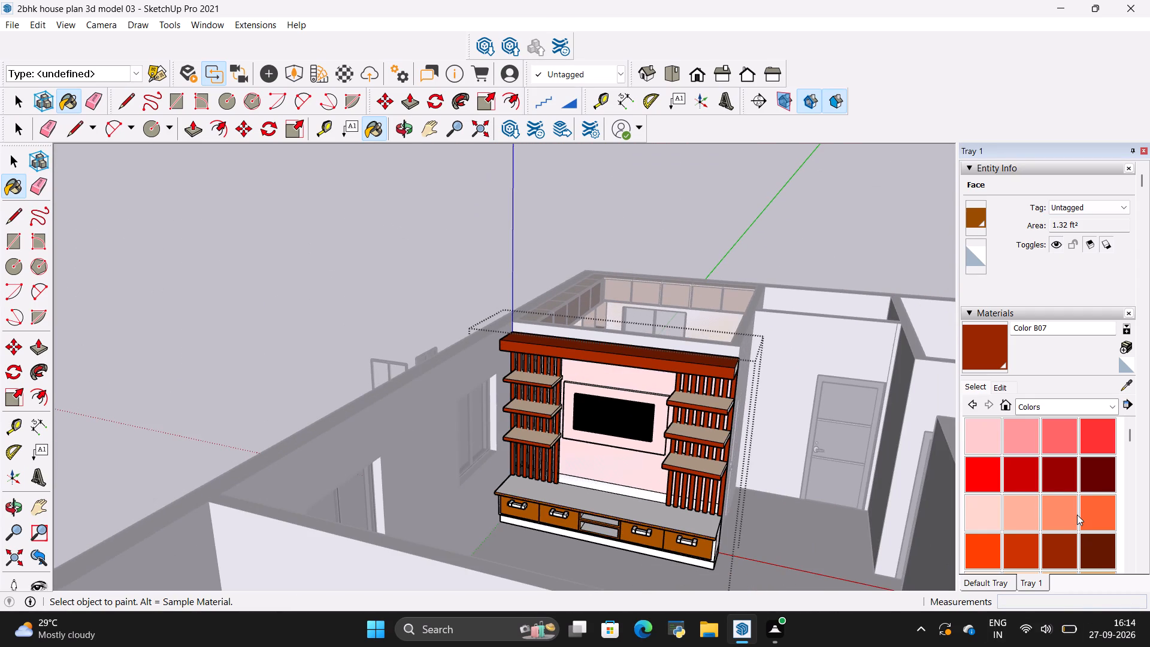
pyautogui.scroll(-1, 1077, 515)
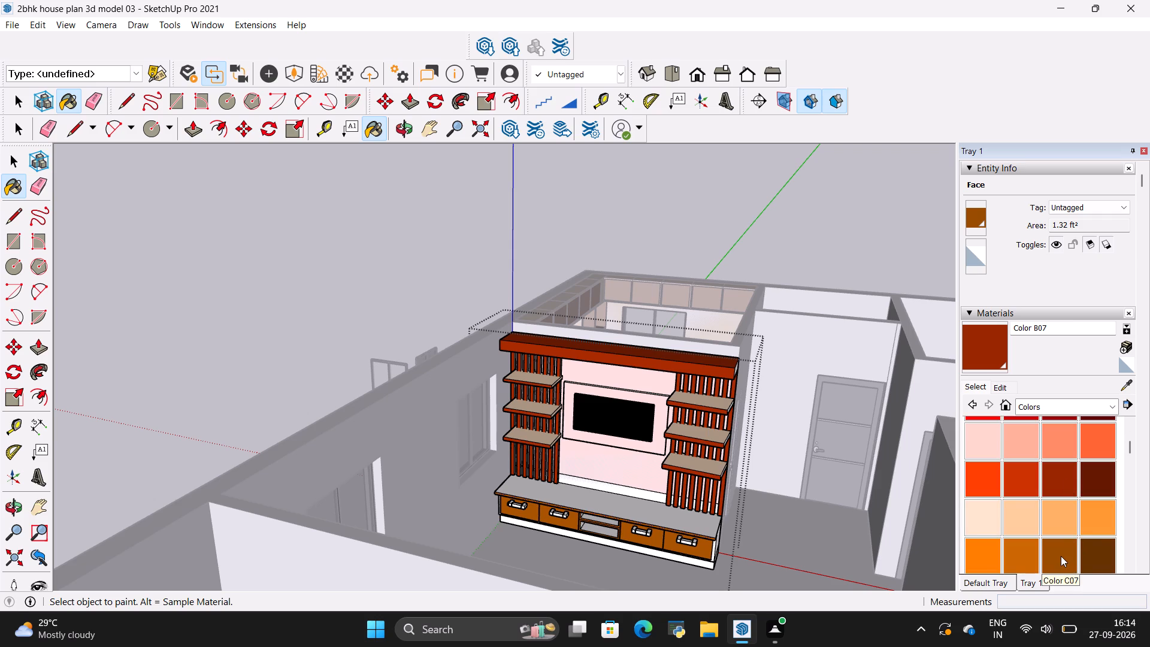
pyautogui.click(1061, 556)
pyautogui.scroll(-2, 1056, 525)
pyautogui.scroll(2, 1055, 521)
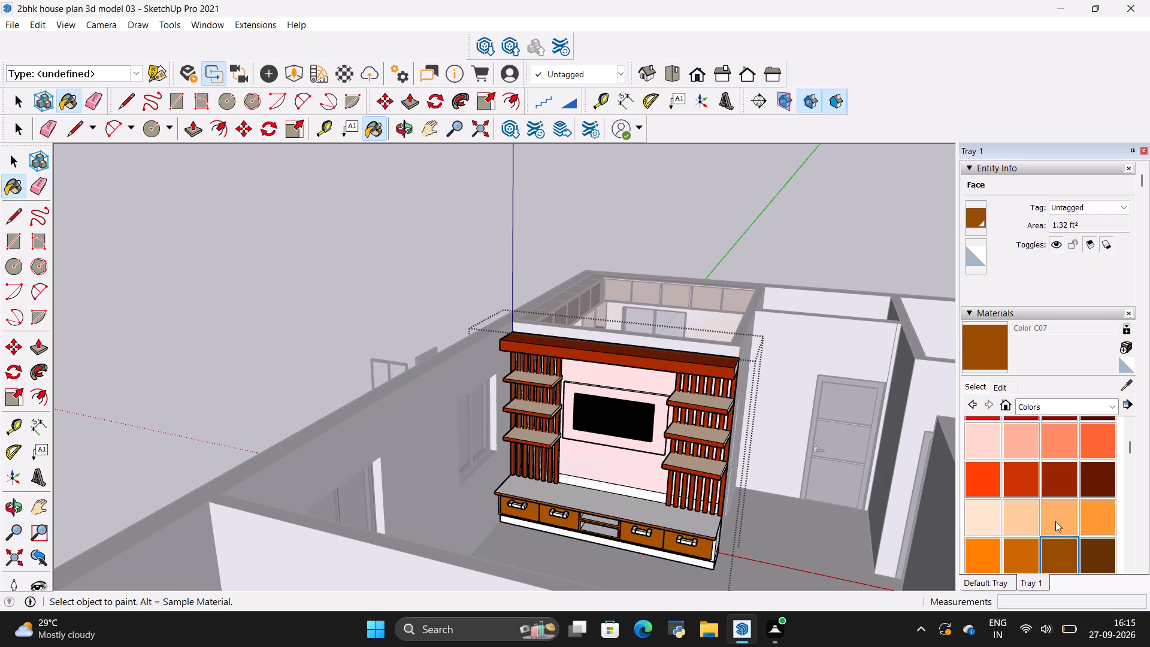
pyautogui.scroll(-1, 1054, 519)
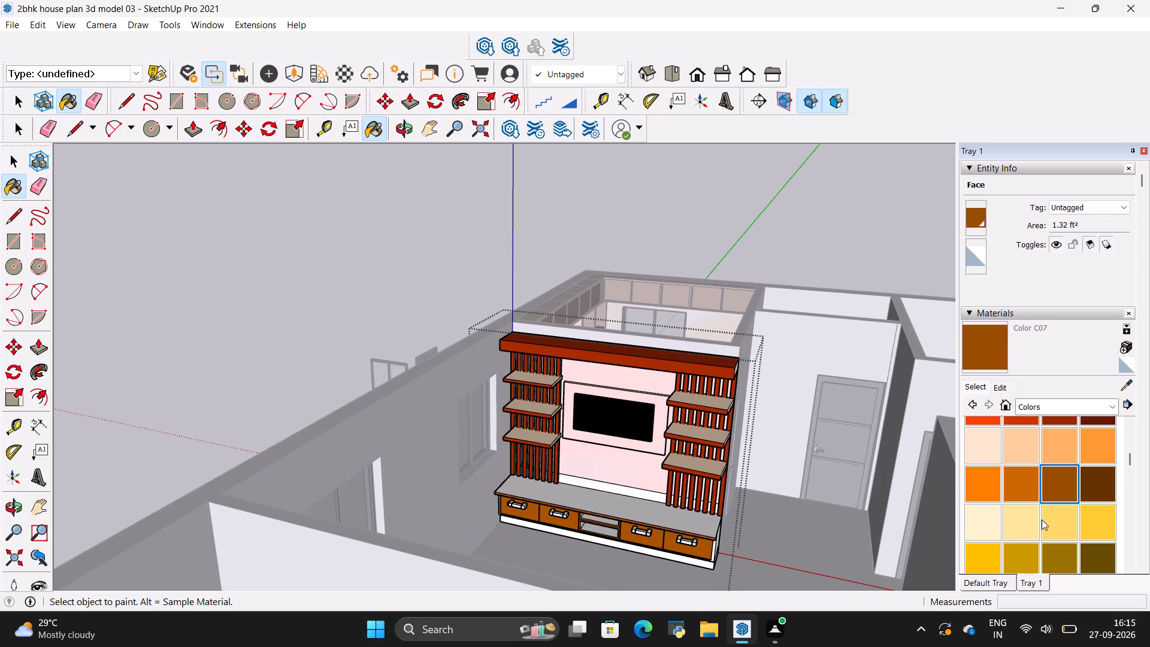
pyautogui.click(1049, 482)
pyautogui.scroll(20, 587, 566)
pyautogui.scroll(3, 587, 566)
pyautogui.click(694, 521)
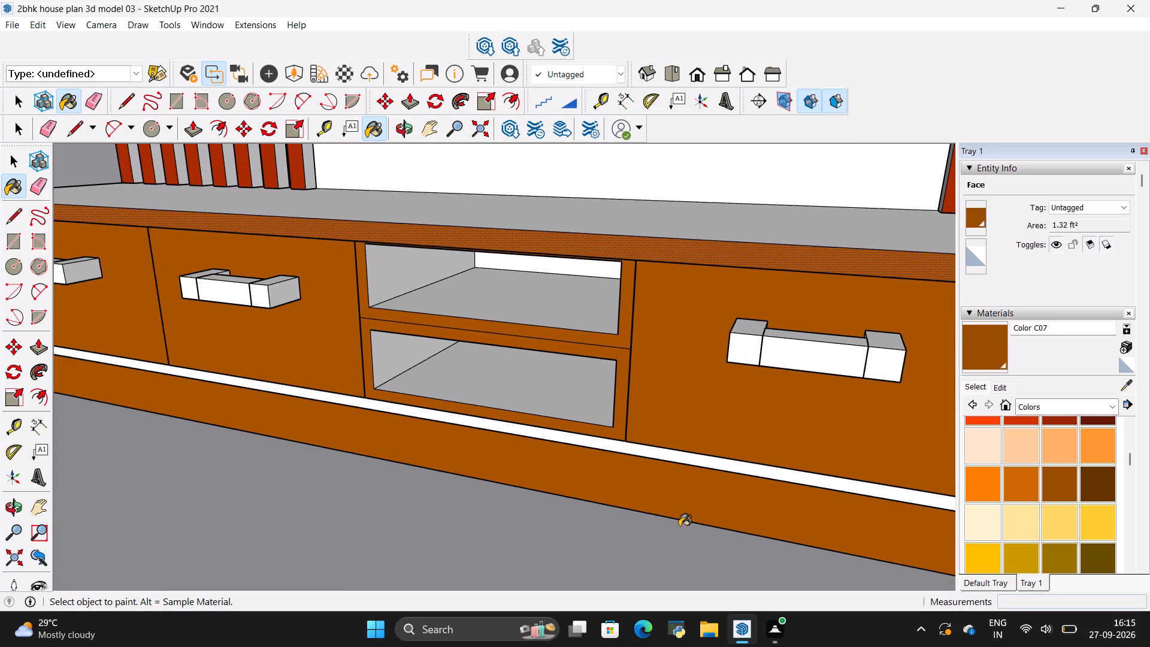
pyautogui.scroll(-16, 585, 542)
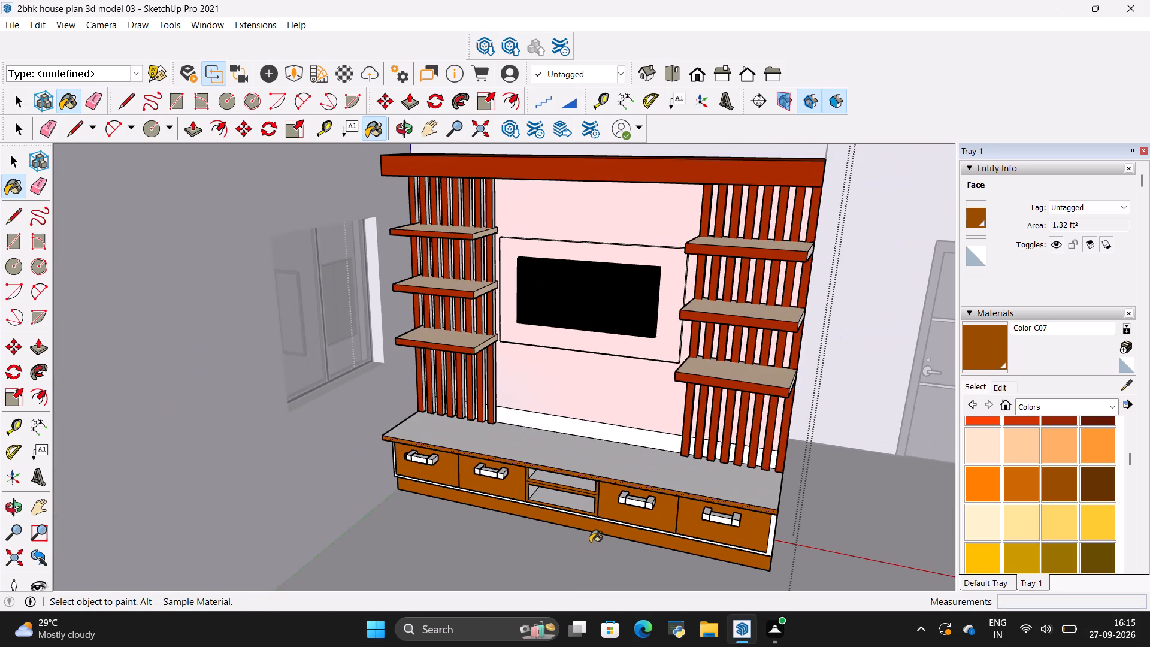
# Paint the front edge of the base cabinet's countertop with Color C01.
pyautogui.scroll(11, 789, 534)
pyautogui.scroll(-11, 780, 537)
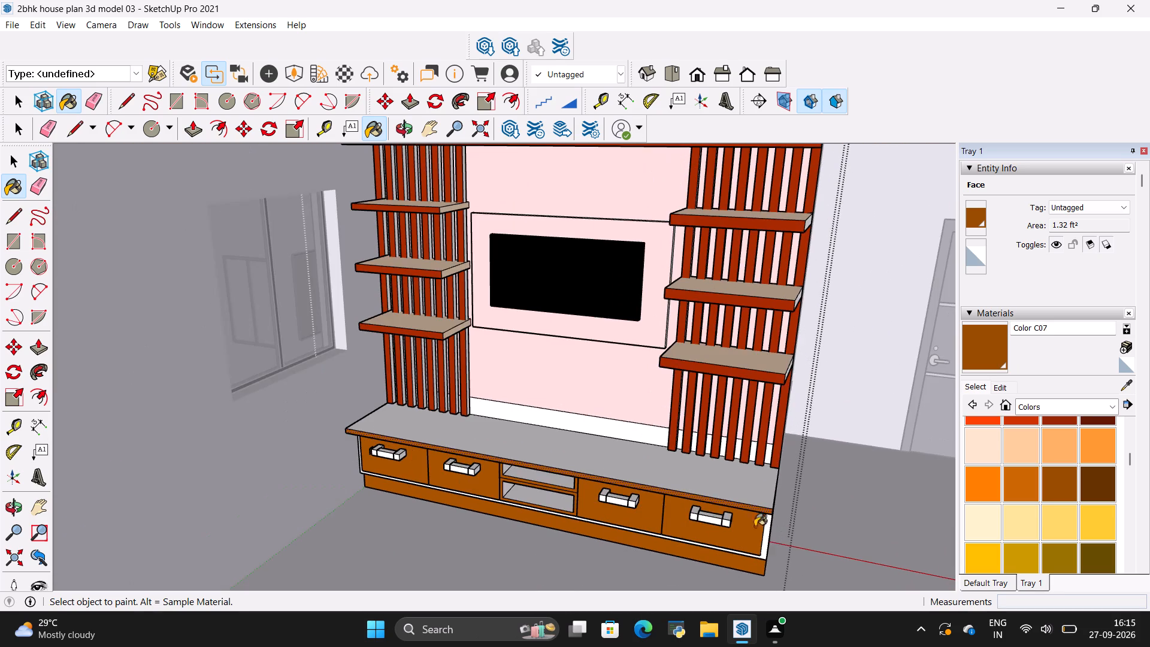
pyautogui.scroll(17, 362, 477)
pyautogui.scroll(-2, 338, 443)
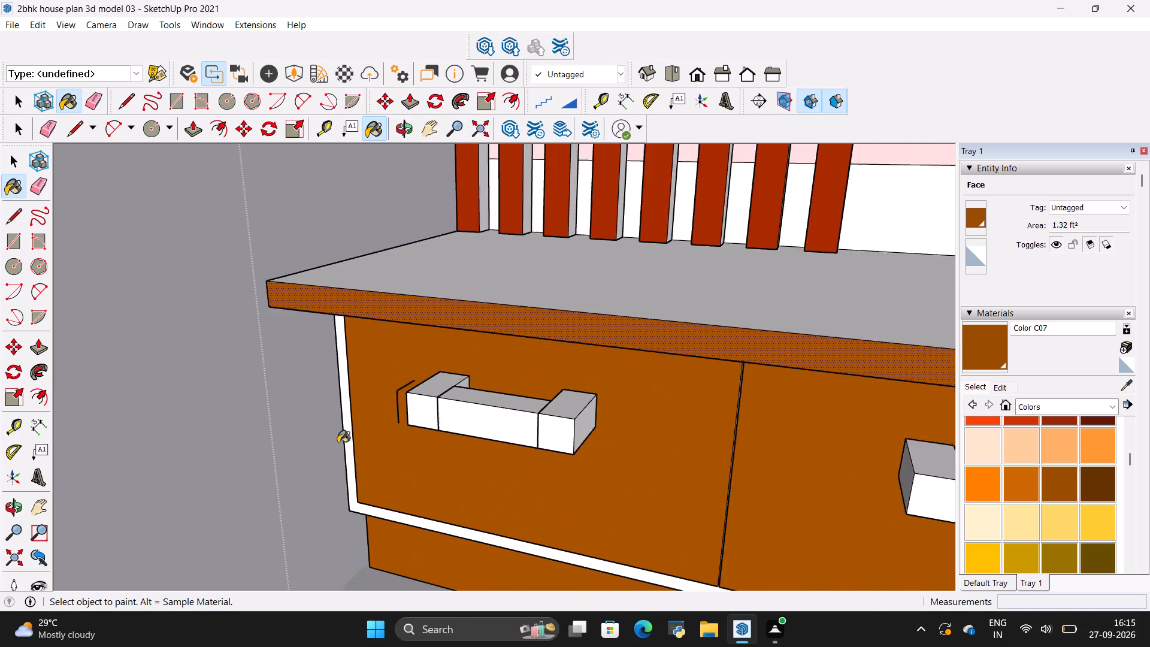
pyautogui.scroll(-16, 338, 443)
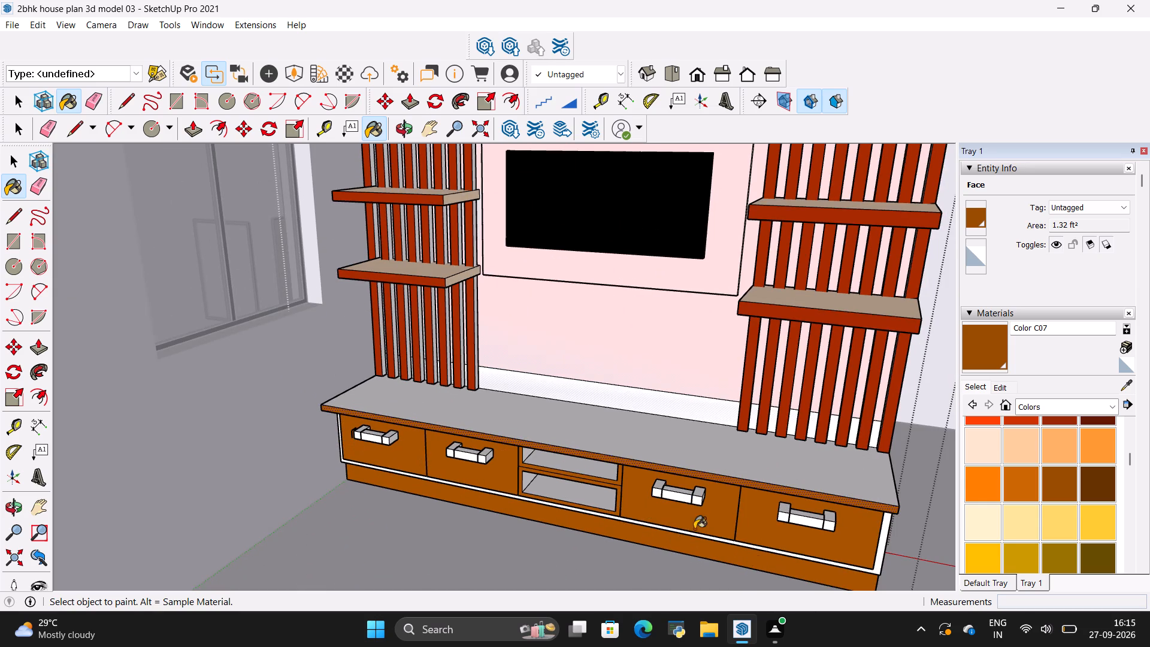
pyautogui.scroll(-5, 641, 500)
pyautogui.scroll(12, 724, 507)
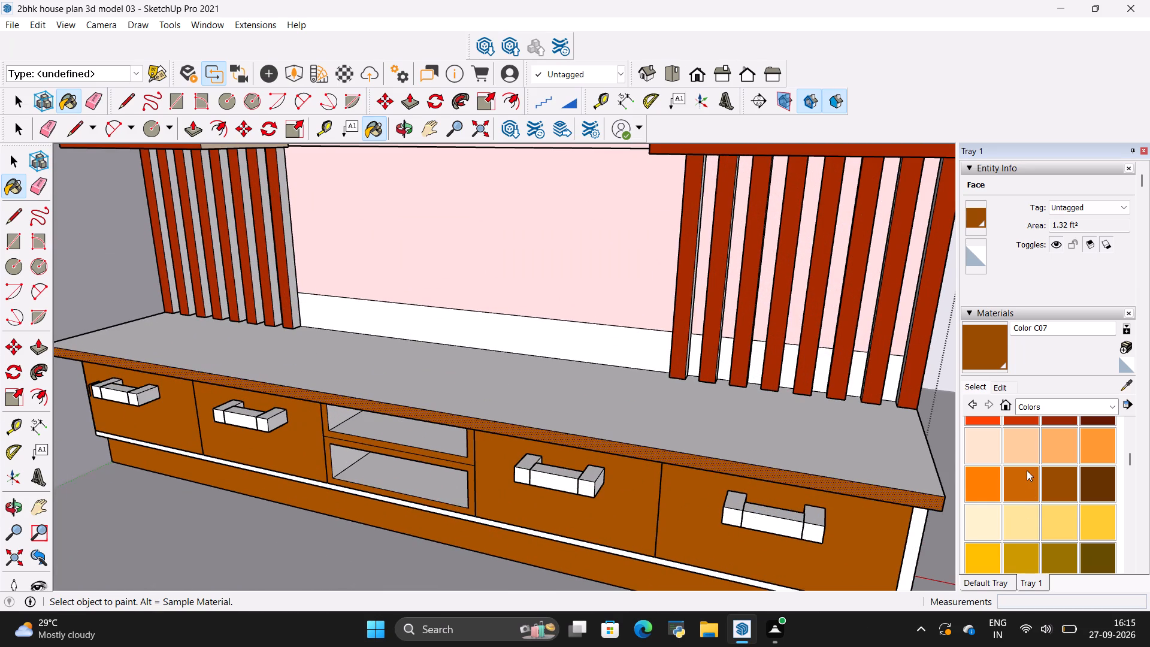
pyautogui.click(980, 442)
pyautogui.scroll(10, 678, 489)
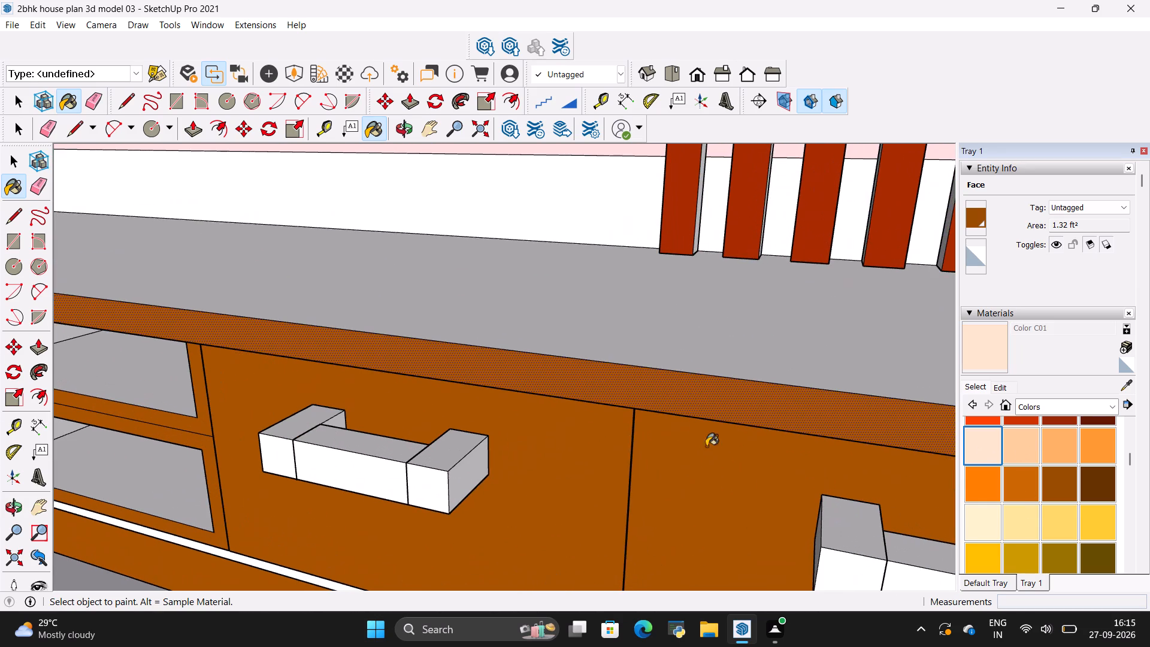
pyautogui.click(759, 413)
pyautogui.scroll(-20, 600, 447)
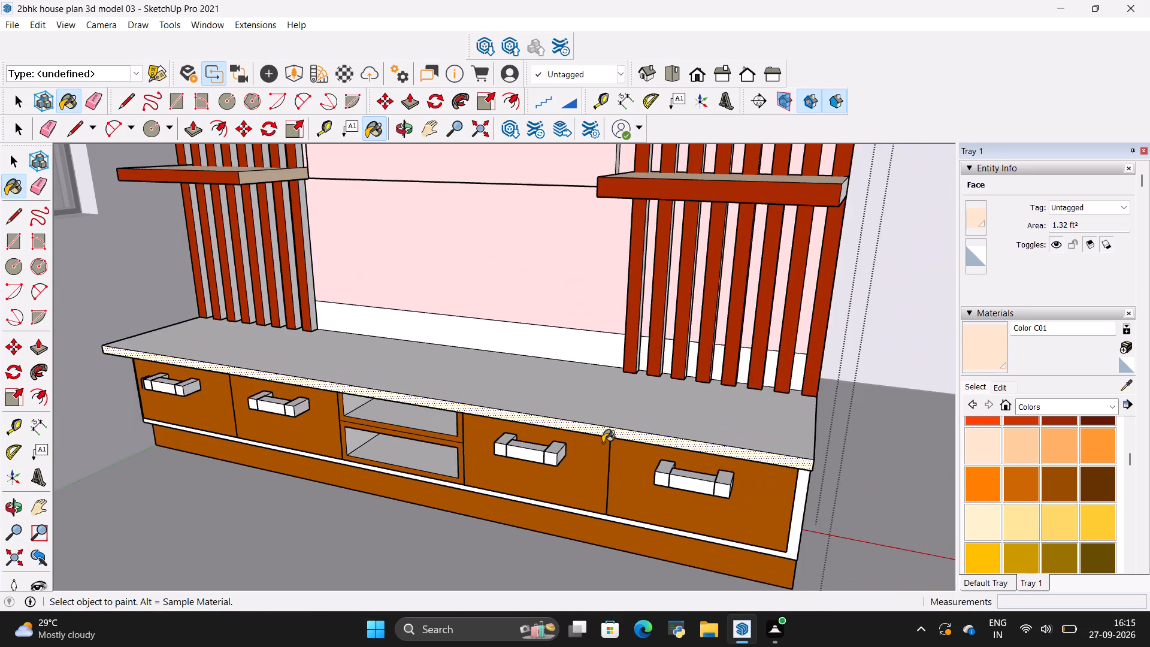
# Paint the top face of the TV unit's countertop with Color B02.
pyautogui.scroll(-3, 603, 443)
pyautogui.scroll(4, 683, 442)
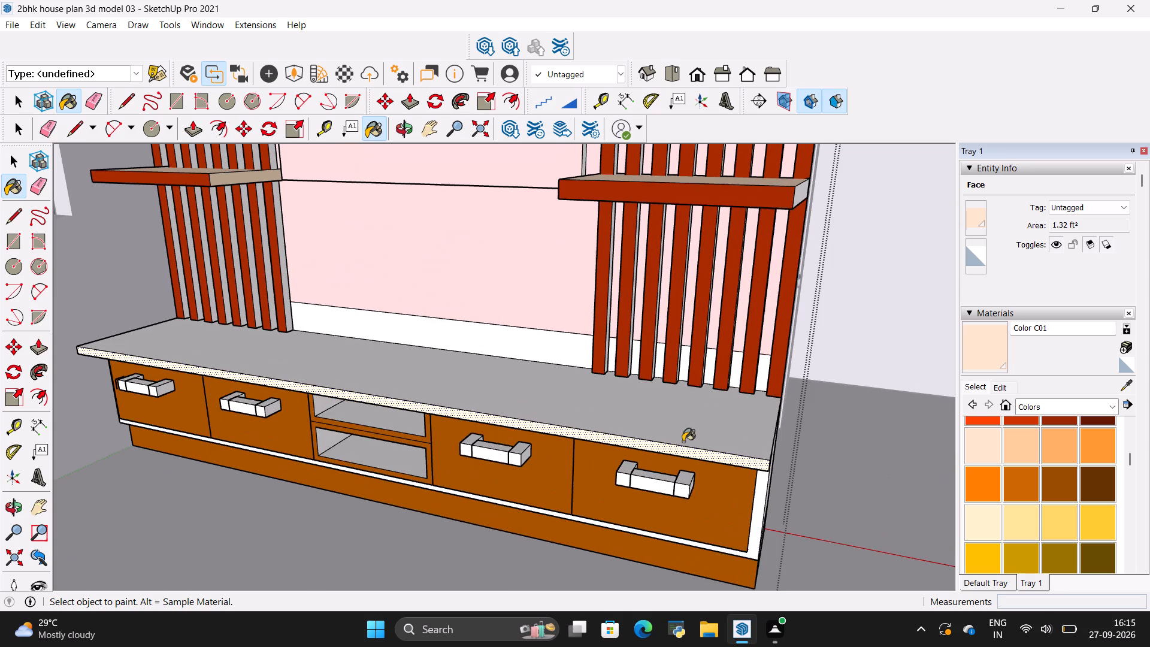
pyautogui.scroll(2, 1048, 515)
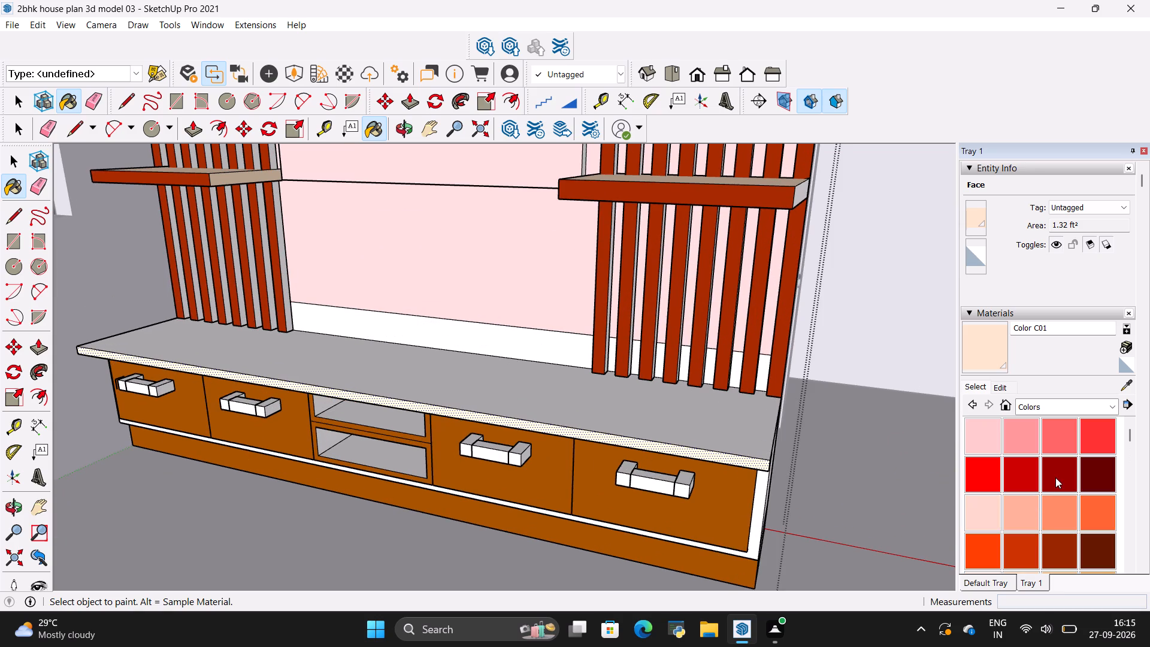
pyautogui.click(1025, 512)
pyautogui.click(700, 424)
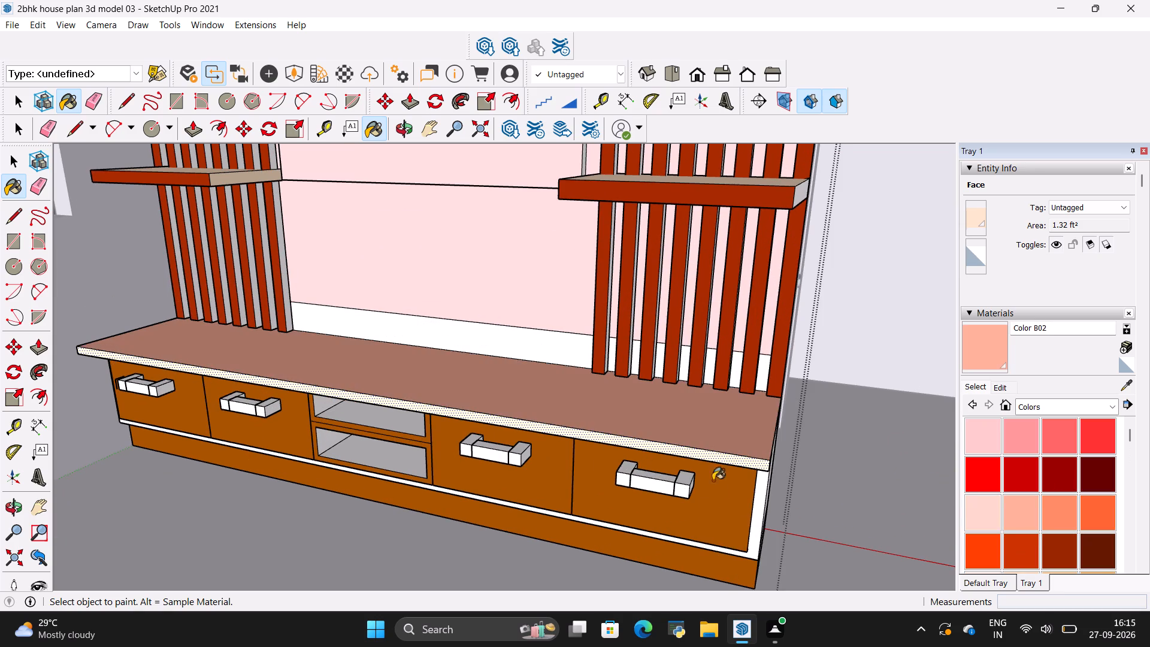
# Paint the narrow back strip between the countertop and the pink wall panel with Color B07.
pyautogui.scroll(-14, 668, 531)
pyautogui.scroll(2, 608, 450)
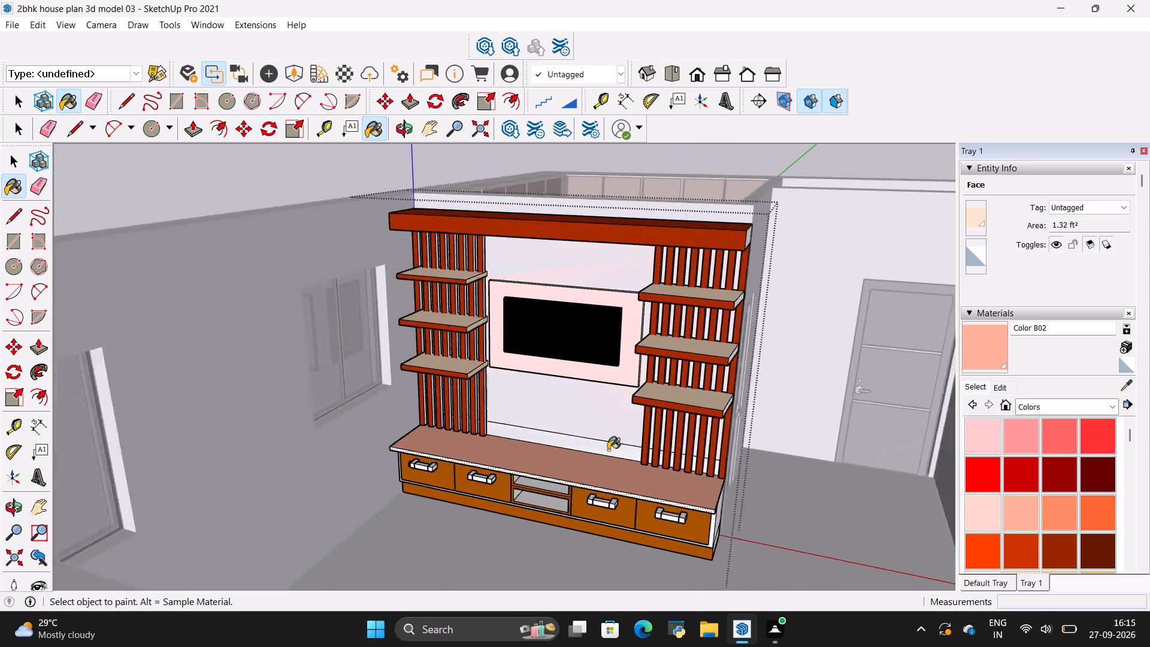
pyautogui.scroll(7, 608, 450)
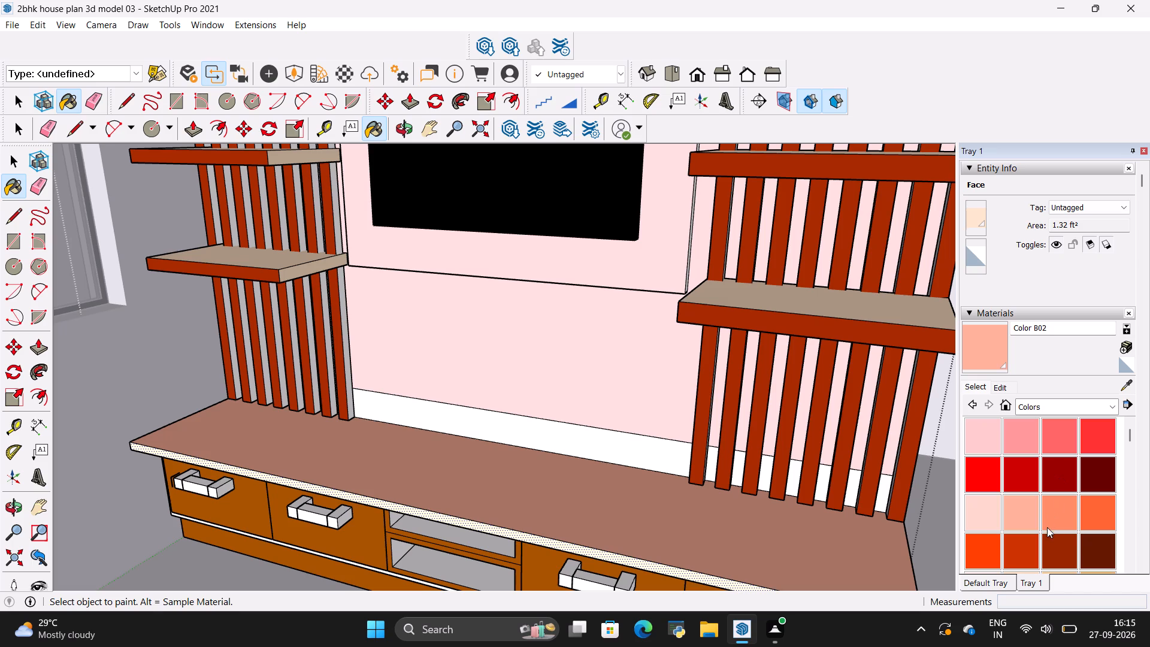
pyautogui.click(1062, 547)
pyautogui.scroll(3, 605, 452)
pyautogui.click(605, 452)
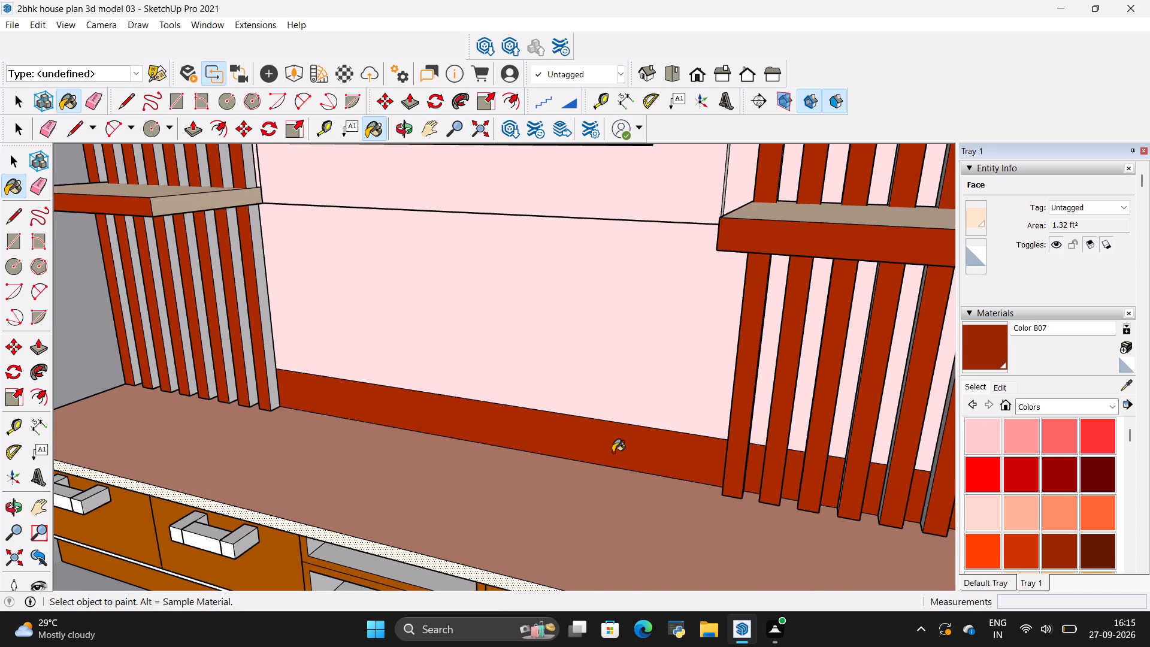
# Paint the narrow back strip just above the countertop with Color C02.
pyautogui.scroll(-13, 616, 452)
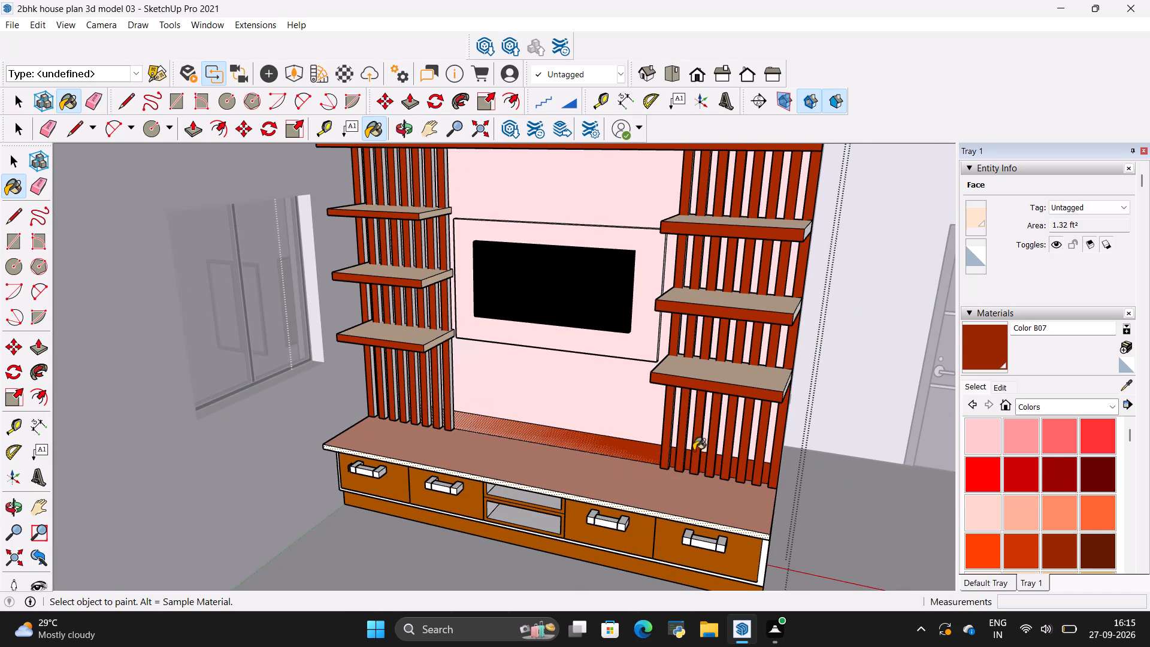
pyautogui.scroll(-2, 1024, 516)
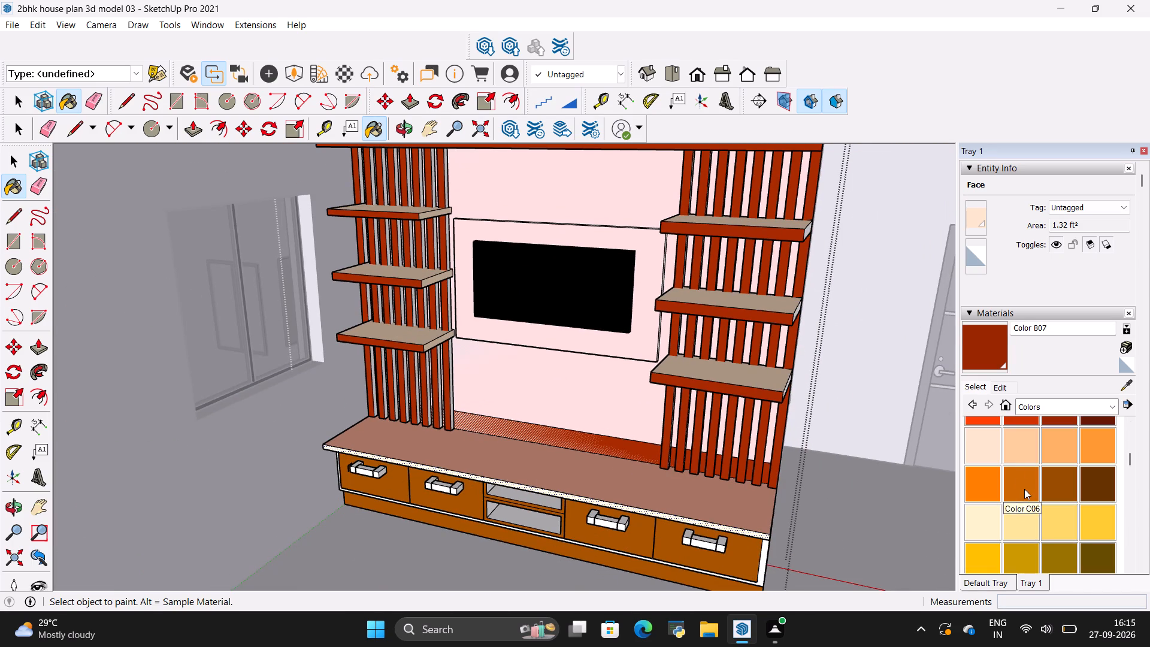
pyautogui.click(1017, 445)
pyautogui.scroll(9, 568, 419)
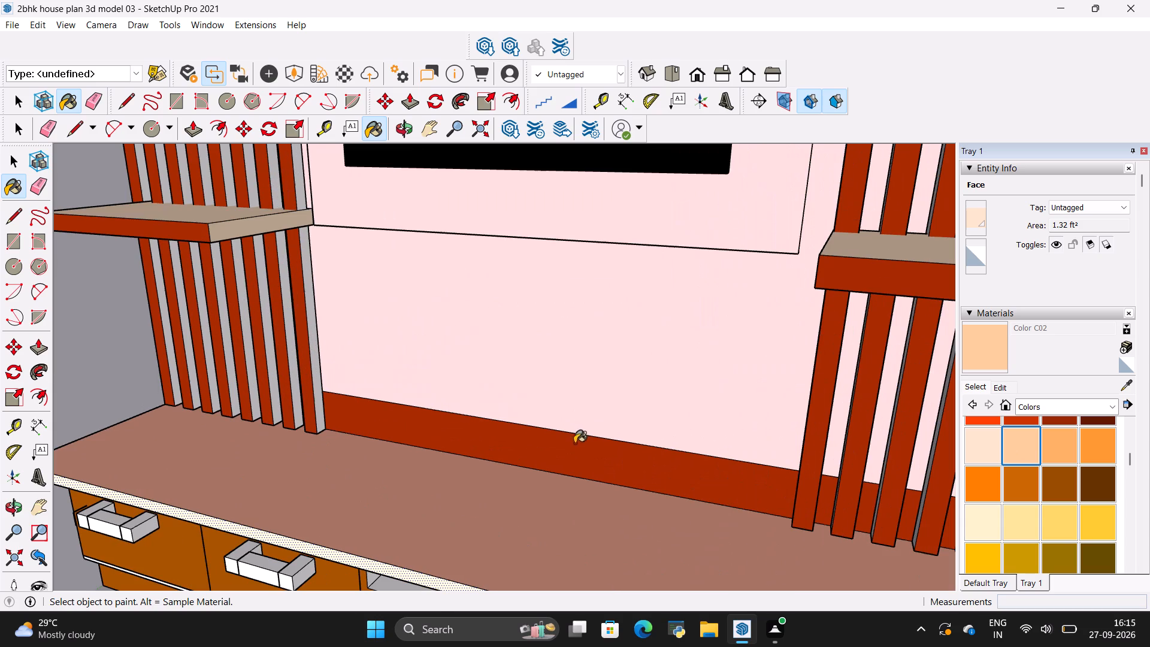
pyautogui.click(588, 479)
pyautogui.click(598, 466)
# Examine the painted TV unit from the front and from the side for its overall colour scheme.
pyautogui.scroll(-10, 459, 486)
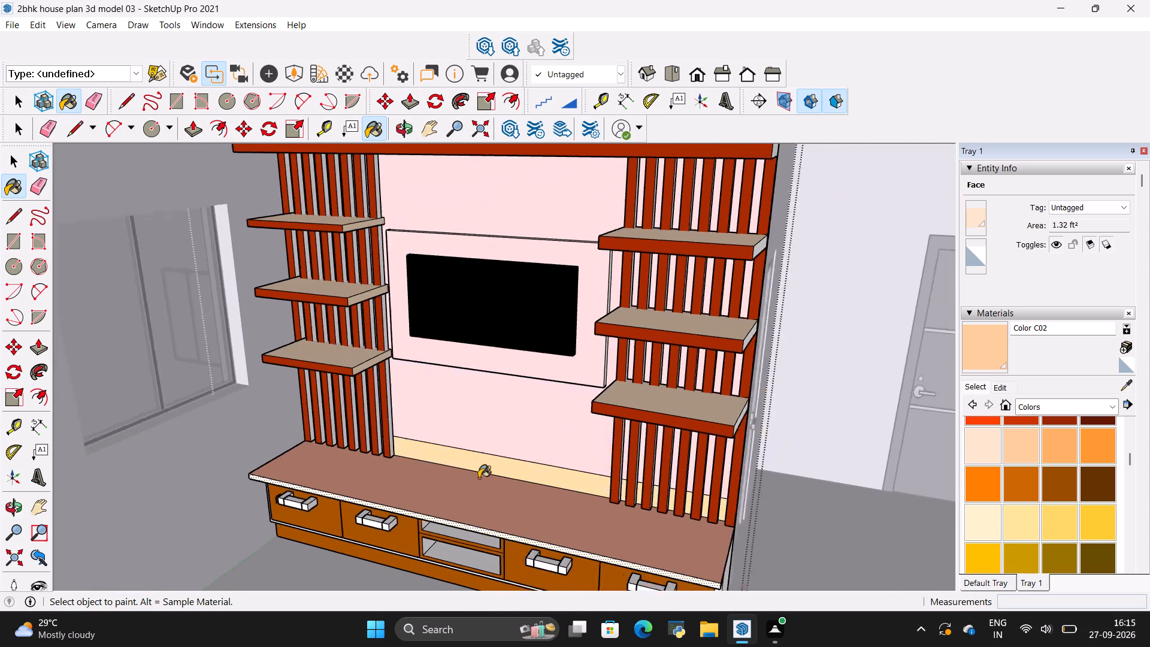
pyautogui.scroll(-2, 479, 478)
pyautogui.moveTo(535, 538); pyautogui.dragTo(533, 519, button='middle')
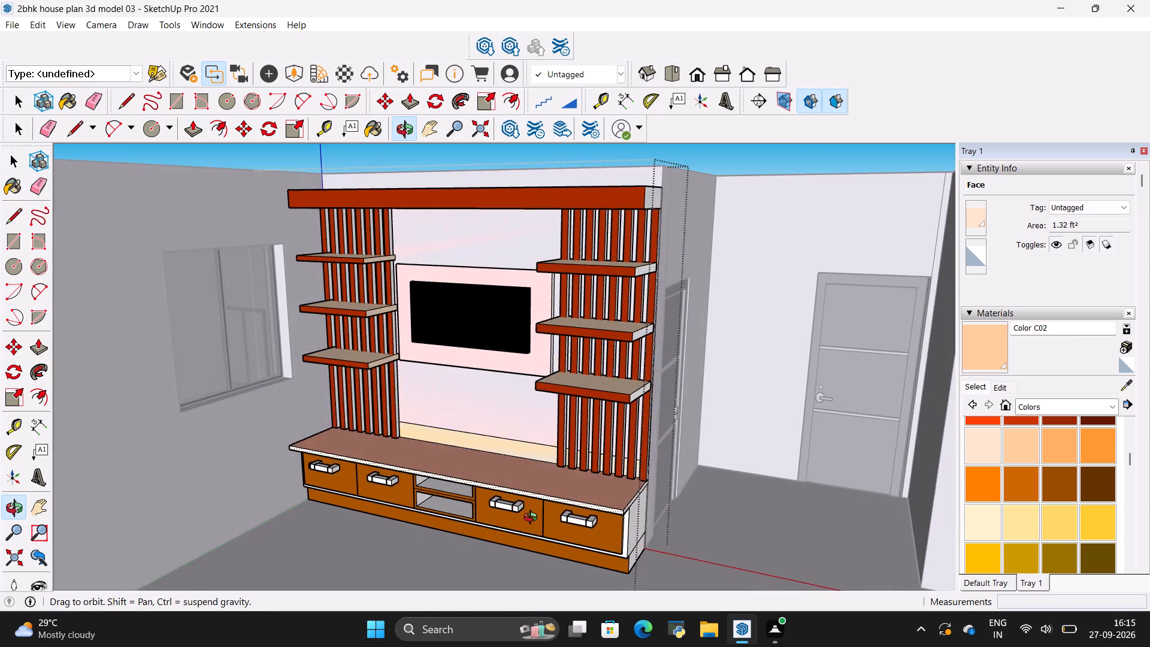
pyautogui.moveTo(533, 519); pyautogui.dragTo(553, 538, button='middle')
pyautogui.scroll(-5, 545, 503)
pyautogui.scroll(6, 456, 467)
pyautogui.scroll(-2, 491, 478)
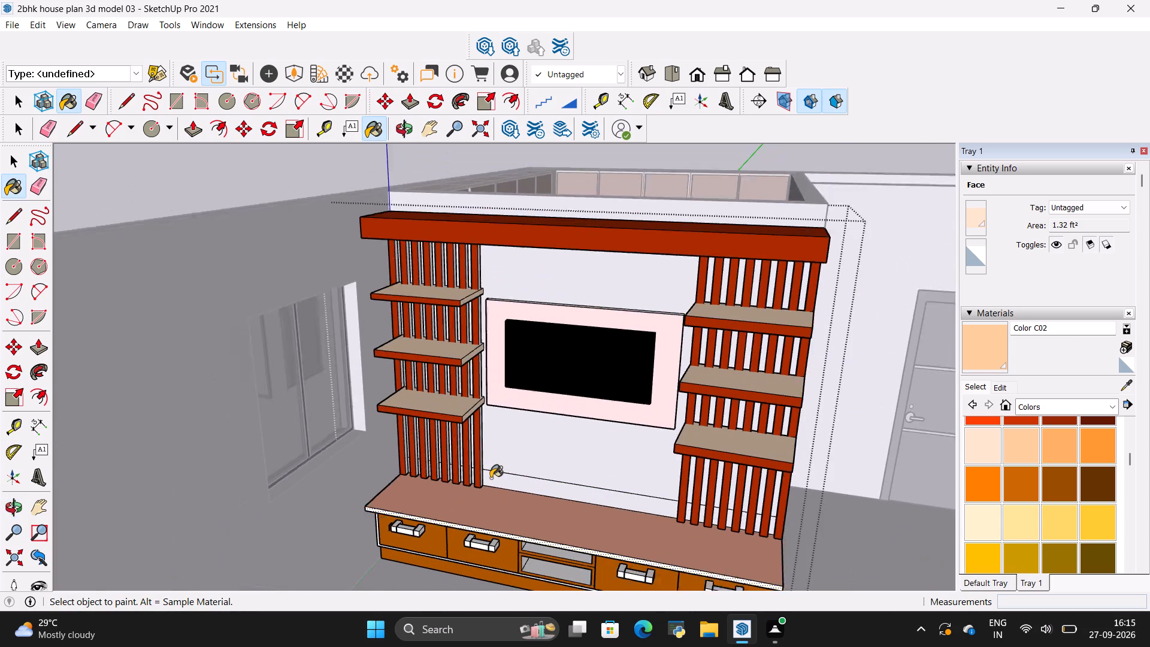
pyautogui.scroll(-2, 491, 478)
pyautogui.scroll(5, 536, 598)
pyautogui.scroll(3, 487, 543)
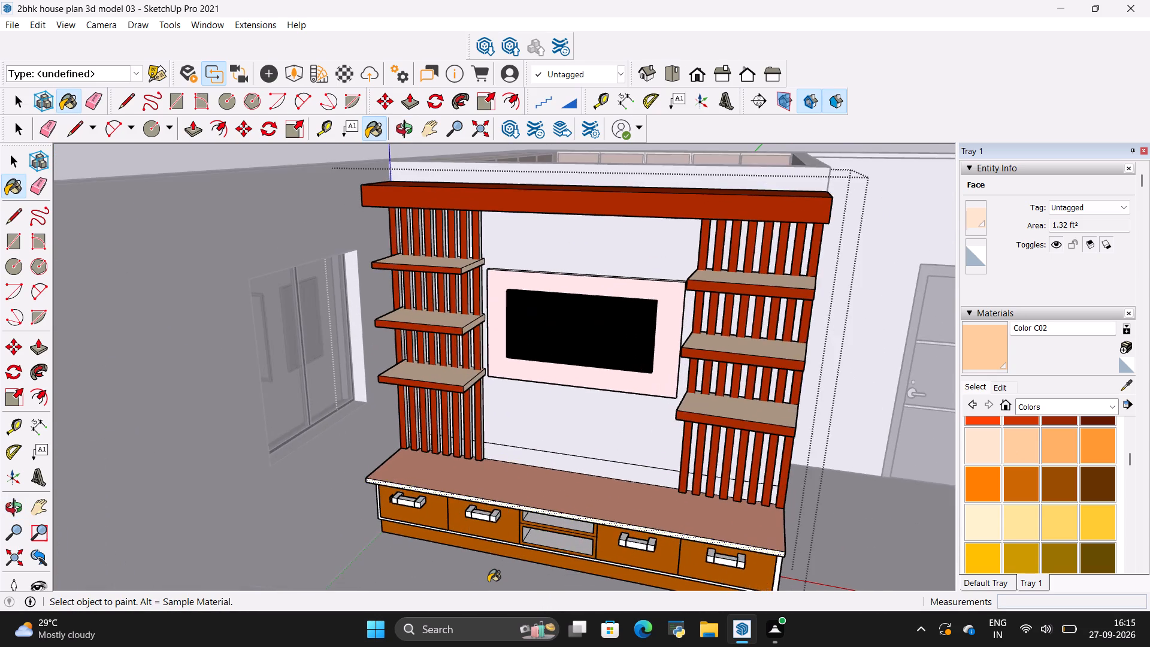
pyautogui.scroll(5, 488, 582)
pyautogui.scroll(-11, 447, 485)
pyautogui.moveTo(587, 483); pyautogui.dragTo(499, 492, button='middle')
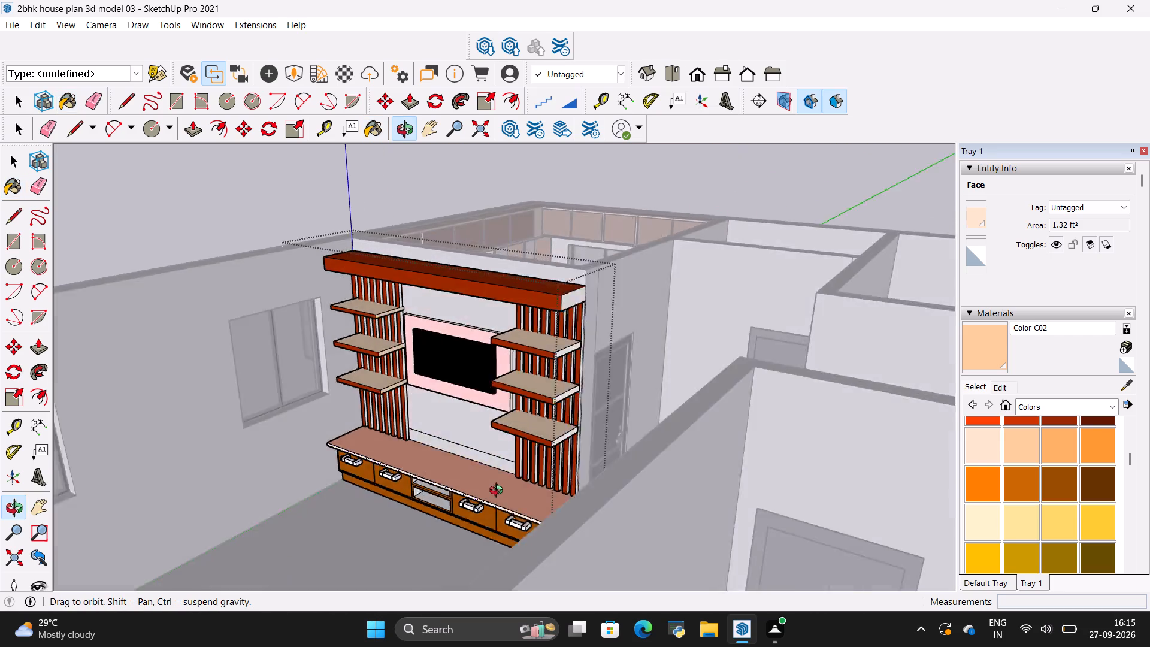
pyautogui.moveTo(499, 492); pyautogui.dragTo(442, 524, button='middle')
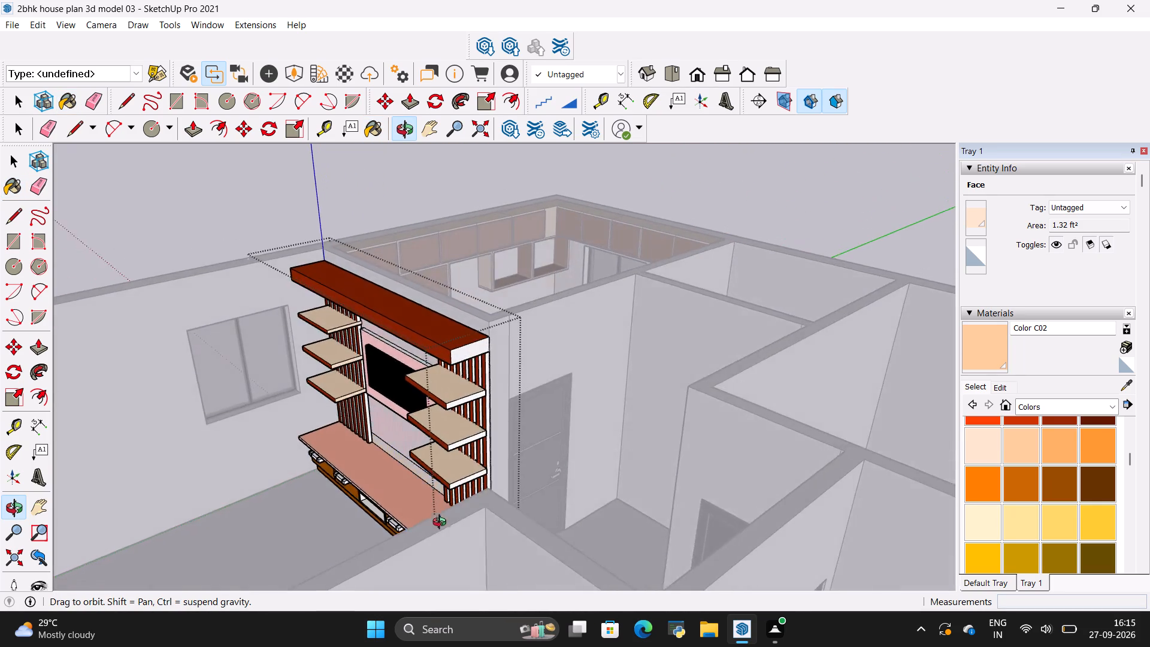
pyautogui.moveTo(442, 524); pyautogui.dragTo(577, 514, button='middle')
# Save the model.
pyautogui.hotkey('ctrl', 's')
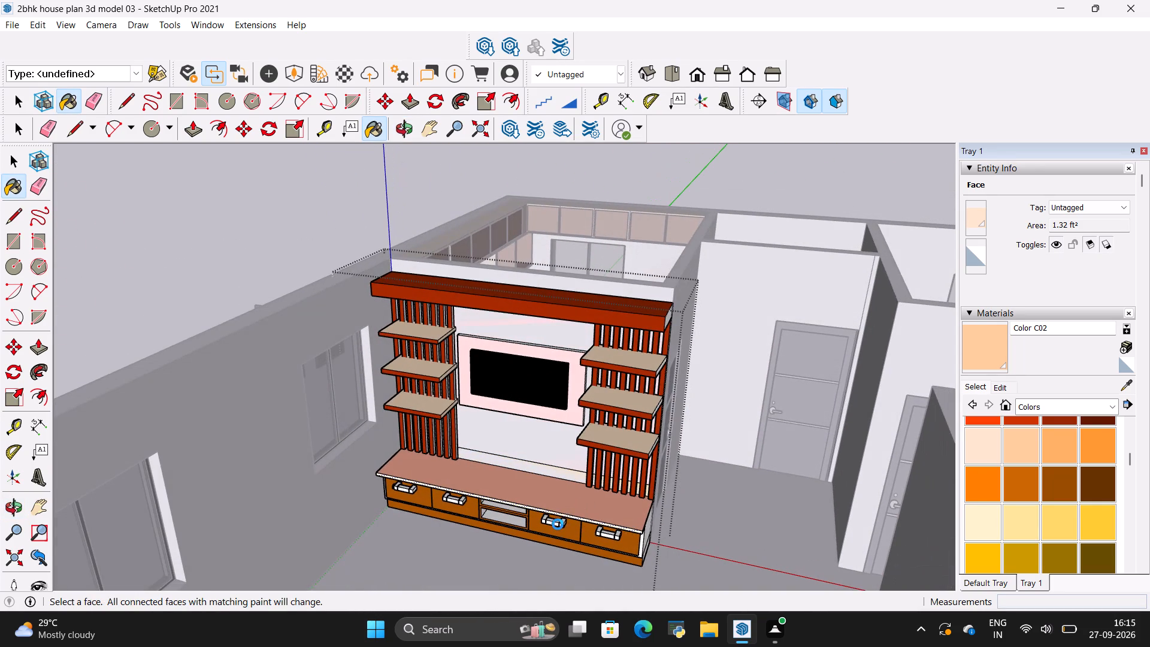
pyautogui.hotkey('ctrl', 's')
# Finish painting and leave the TV unit's editing context to return to the whole house model.
pyautogui.scroll(-1, 552, 455)
pyautogui.scroll(7, 491, 592)
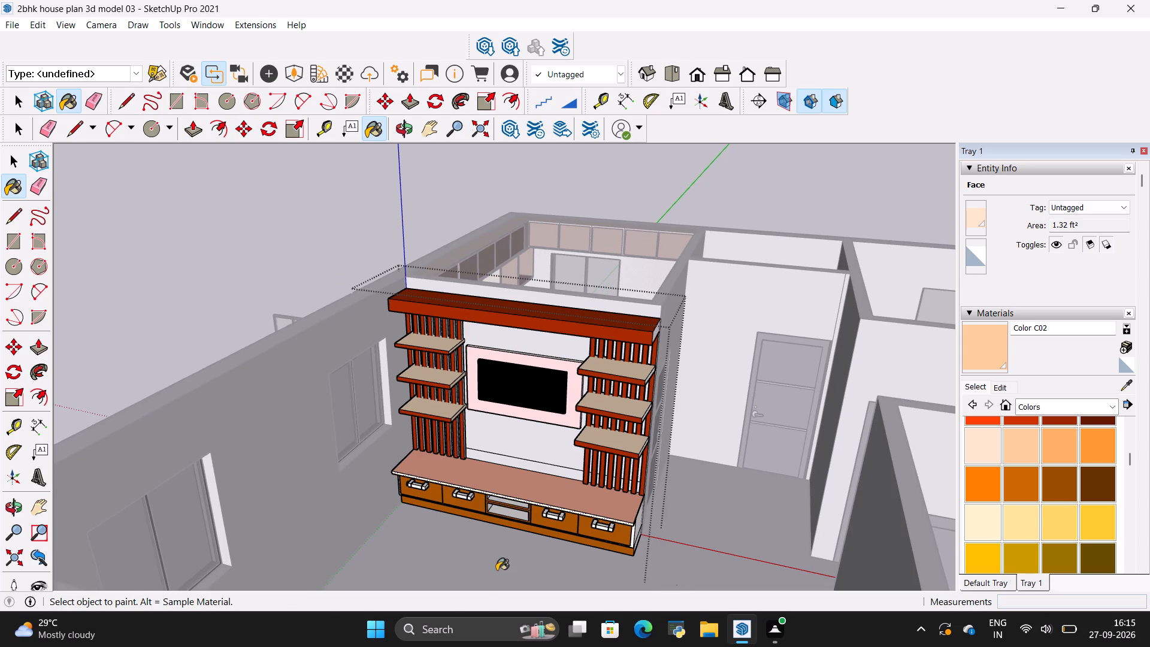
pyautogui.scroll(6, 497, 570)
pyautogui.scroll(-4, 522, 561)
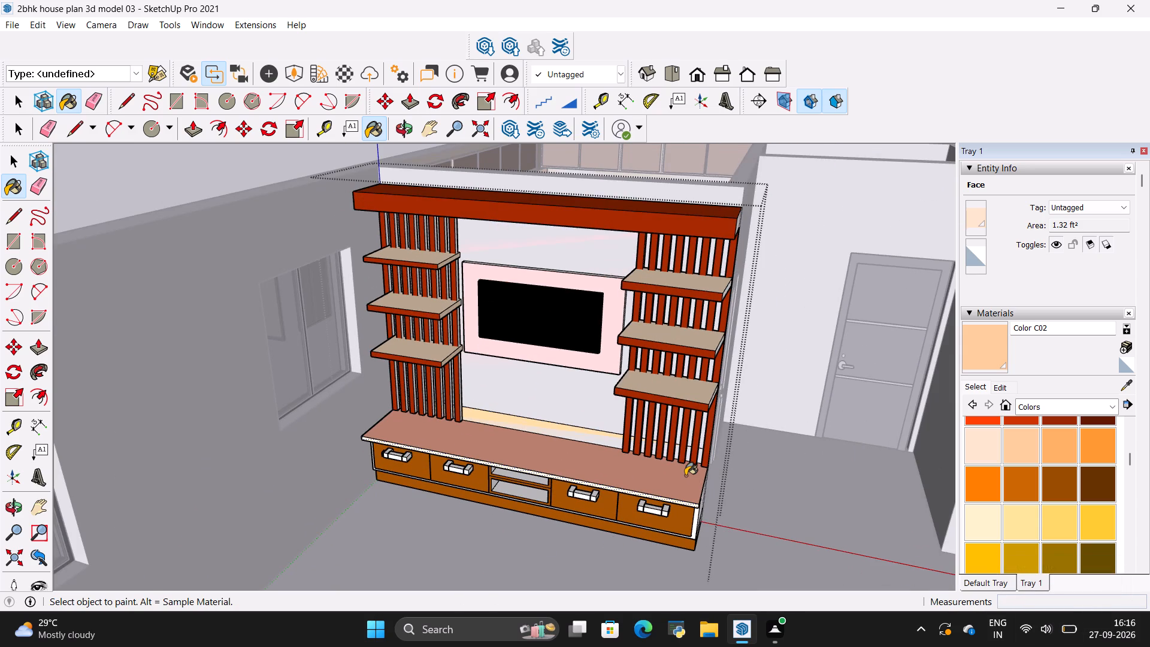
pyautogui.scroll(-2, 685, 476)
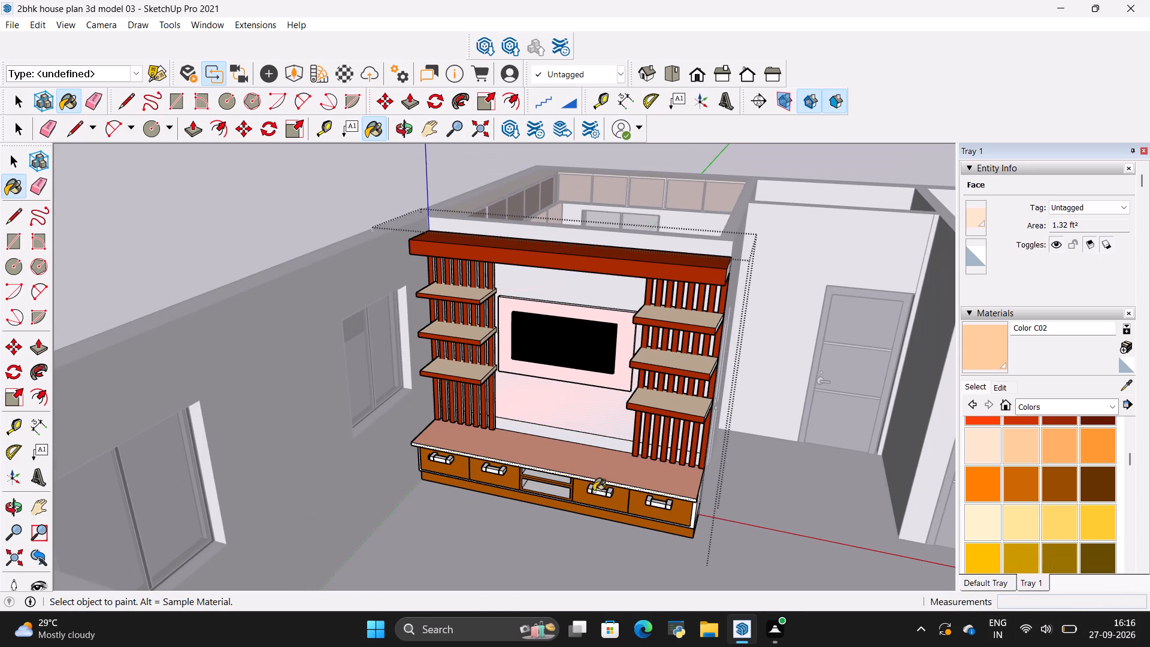
pyautogui.press('space')
pyautogui.click(565, 560)
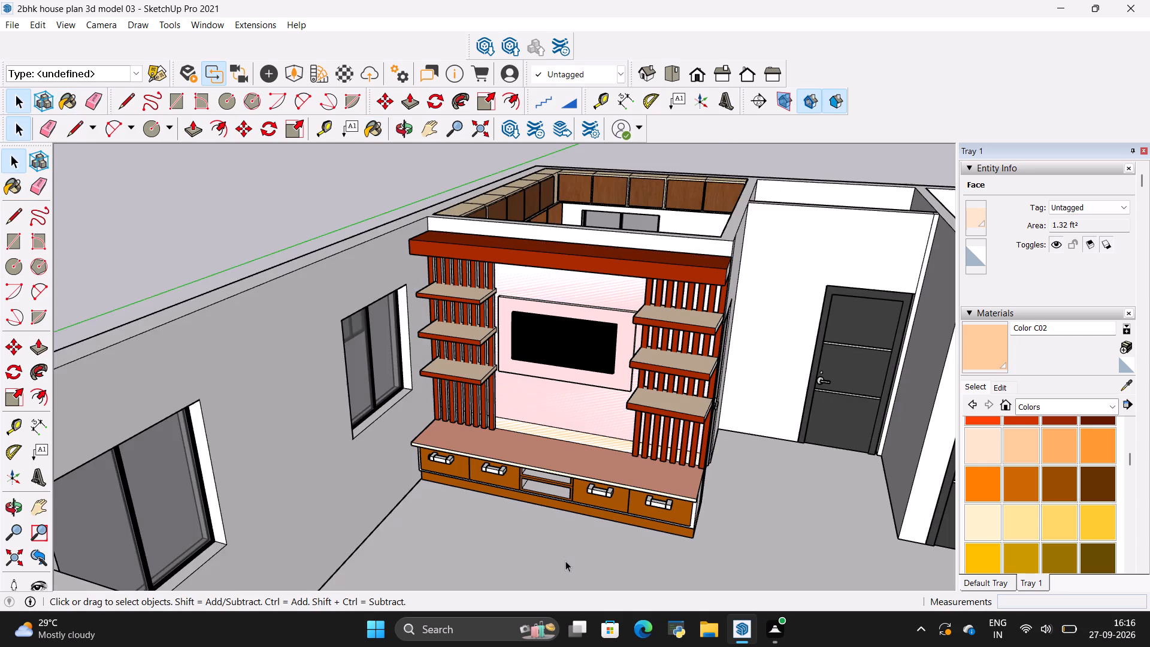
pyautogui.scroll(-4, 565, 561)
pyautogui.scroll(1, 623, 347)
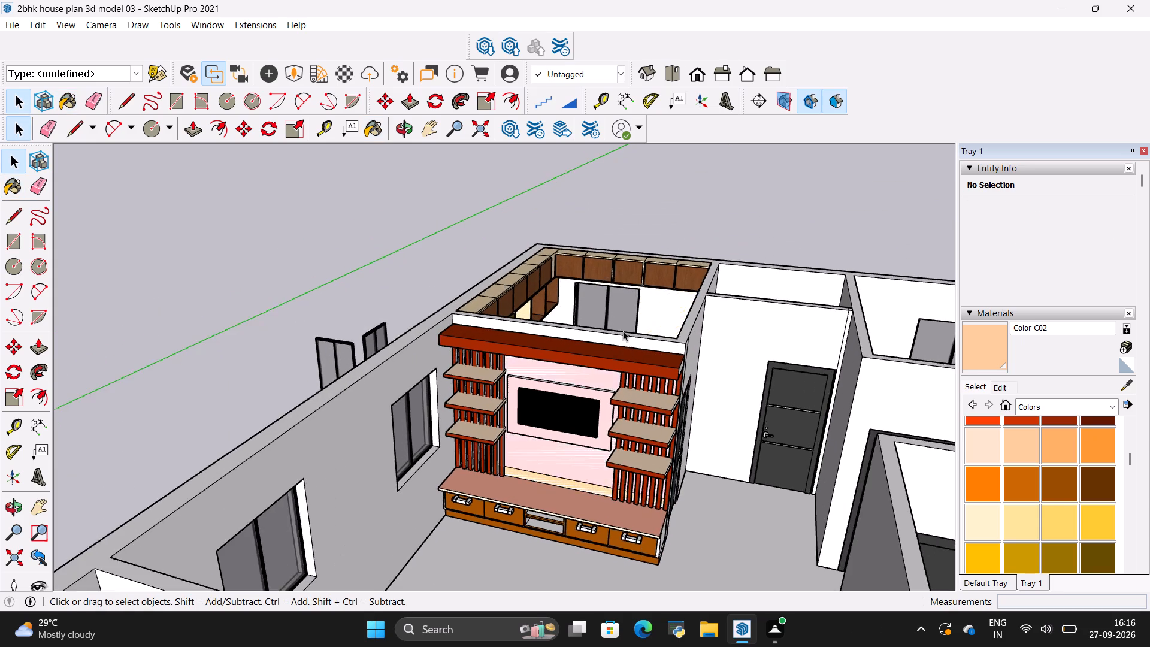
# Examine the whole house from the living room side and from above, looking over the walls and room layout.
pyautogui.scroll(7, 623, 331)
pyautogui.scroll(-12, 631, 298)
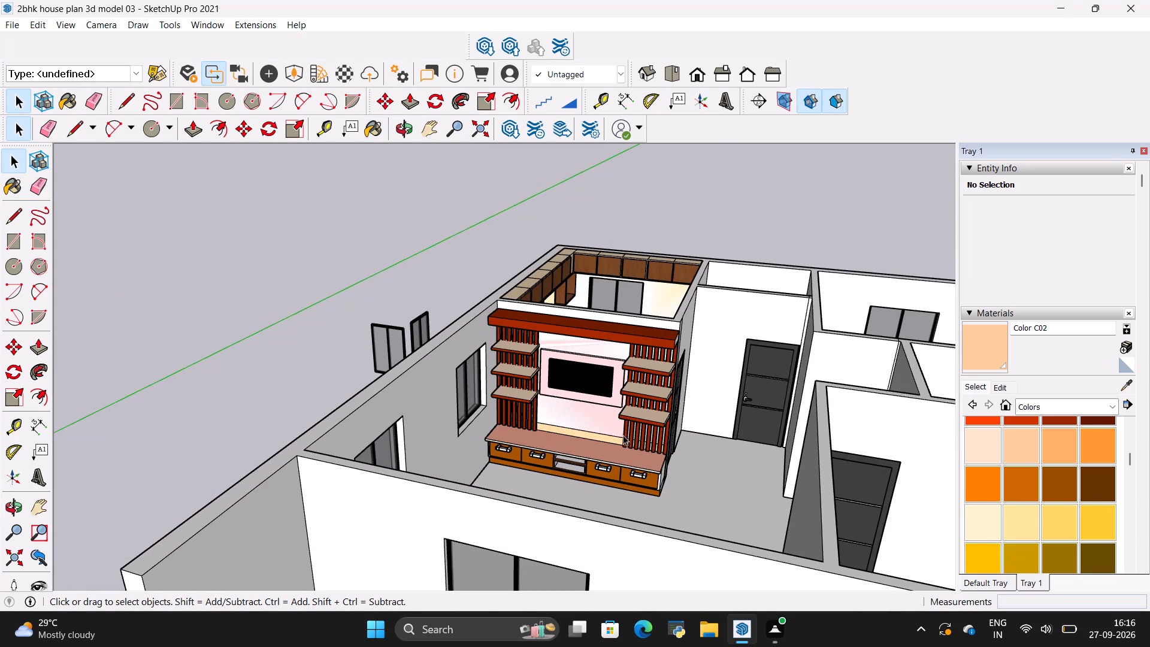
pyautogui.scroll(1, 575, 391)
pyautogui.scroll(-4, 638, 330)
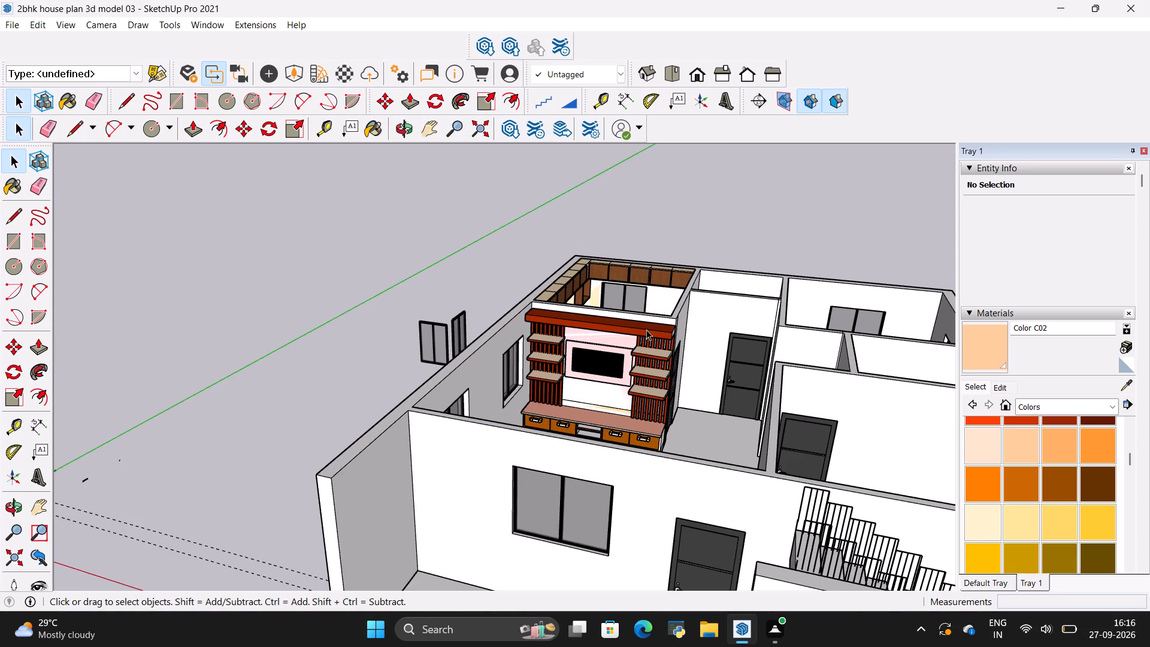
pyautogui.scroll(-2, 647, 330)
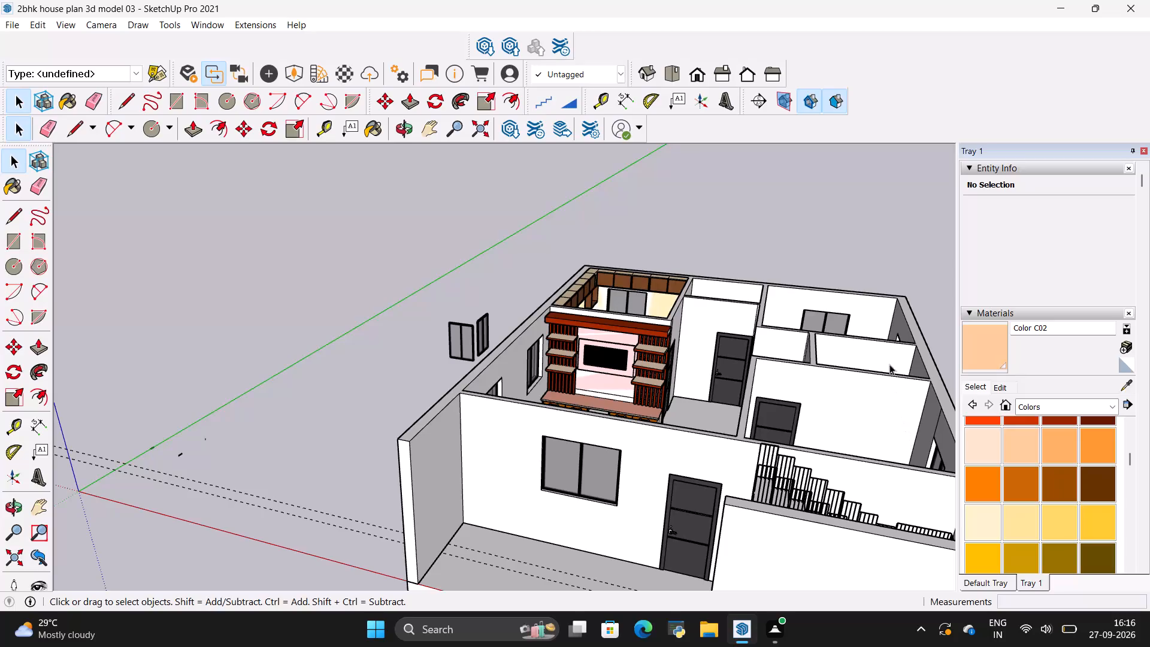
pyautogui.scroll(10, 762, 211)
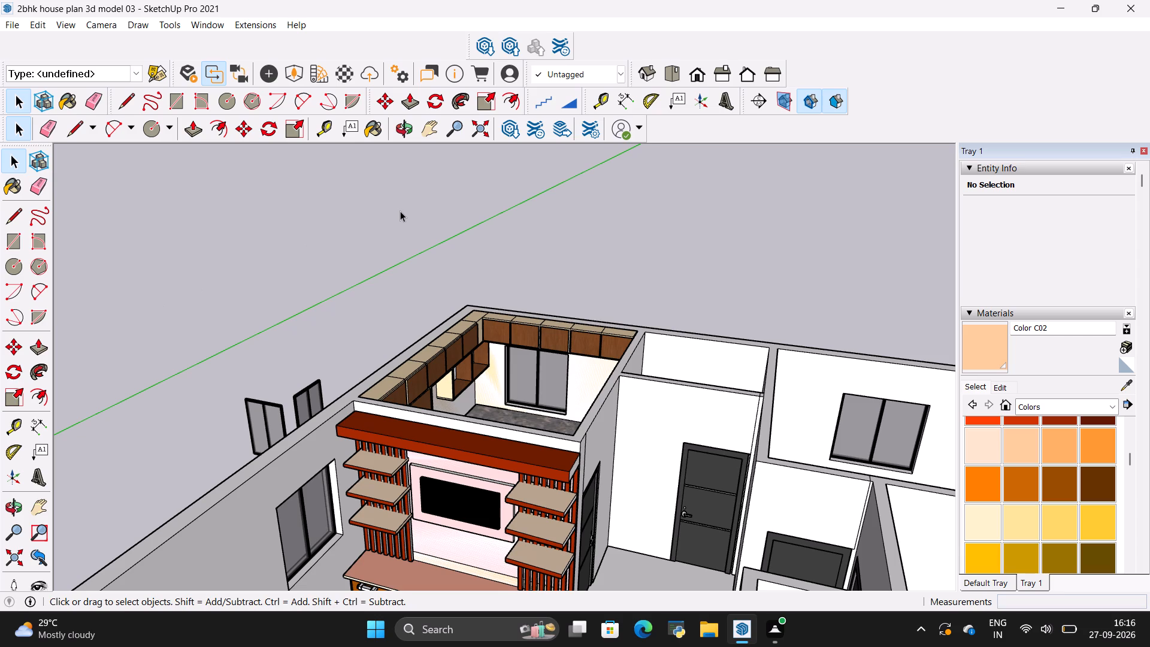
pyautogui.scroll(-4, 408, 129)
pyautogui.scroll(-11, 474, 326)
pyautogui.scroll(3, 500, 545)
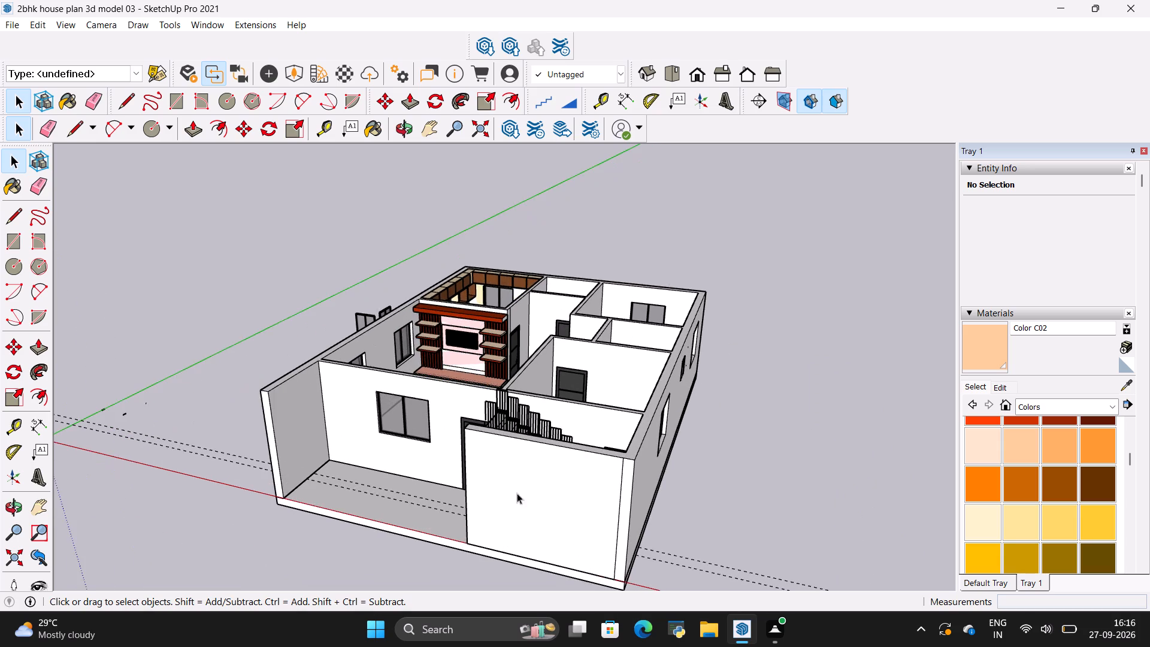
pyautogui.scroll(10, 550, 459)
pyautogui.scroll(1, 552, 307)
pyautogui.moveTo(551, 305); pyautogui.dragTo(602, 493, button='middle')
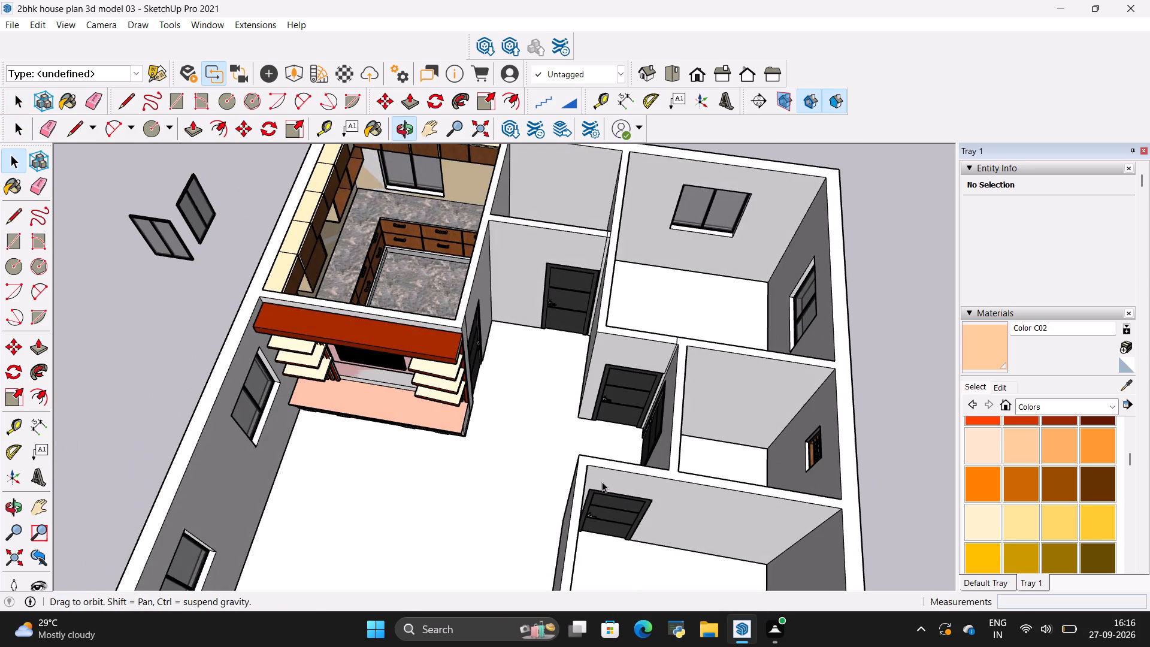
pyautogui.scroll(-8, 577, 397)
pyautogui.scroll(3, 561, 512)
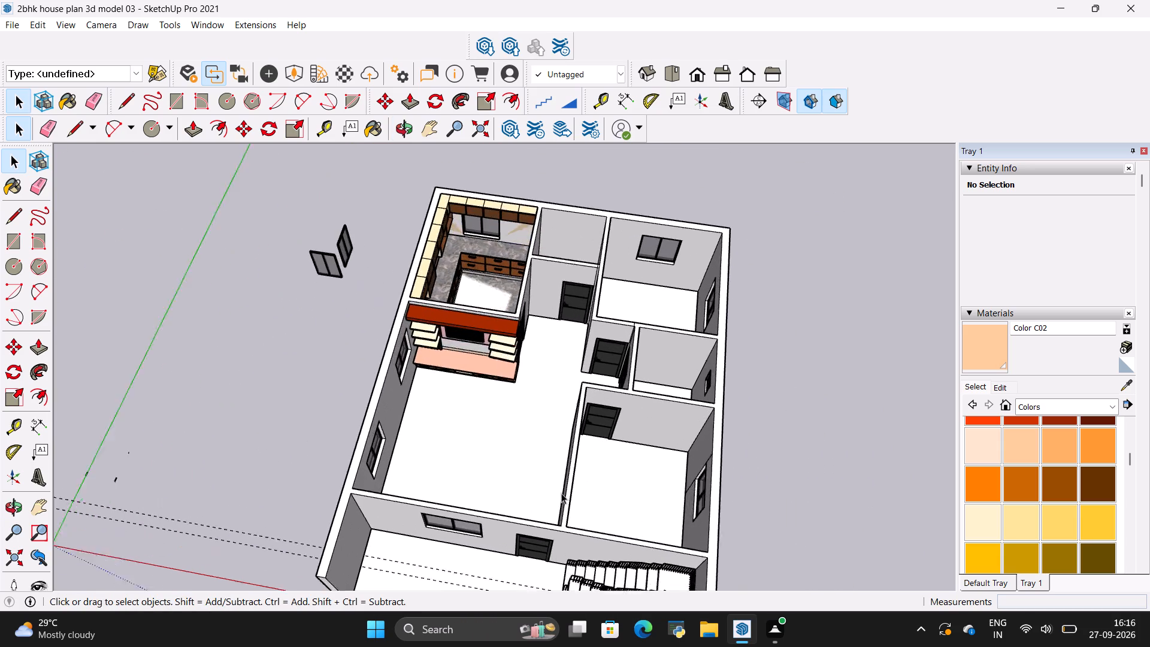
pyautogui.scroll(2, 561, 493)
pyautogui.scroll(-4, 562, 442)
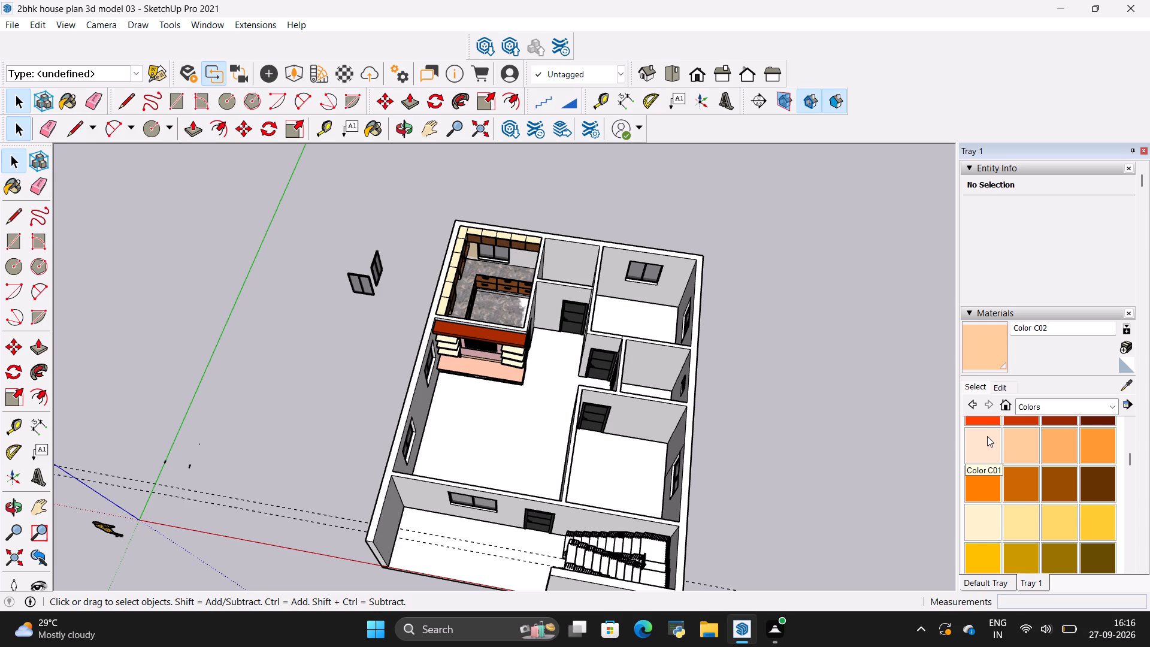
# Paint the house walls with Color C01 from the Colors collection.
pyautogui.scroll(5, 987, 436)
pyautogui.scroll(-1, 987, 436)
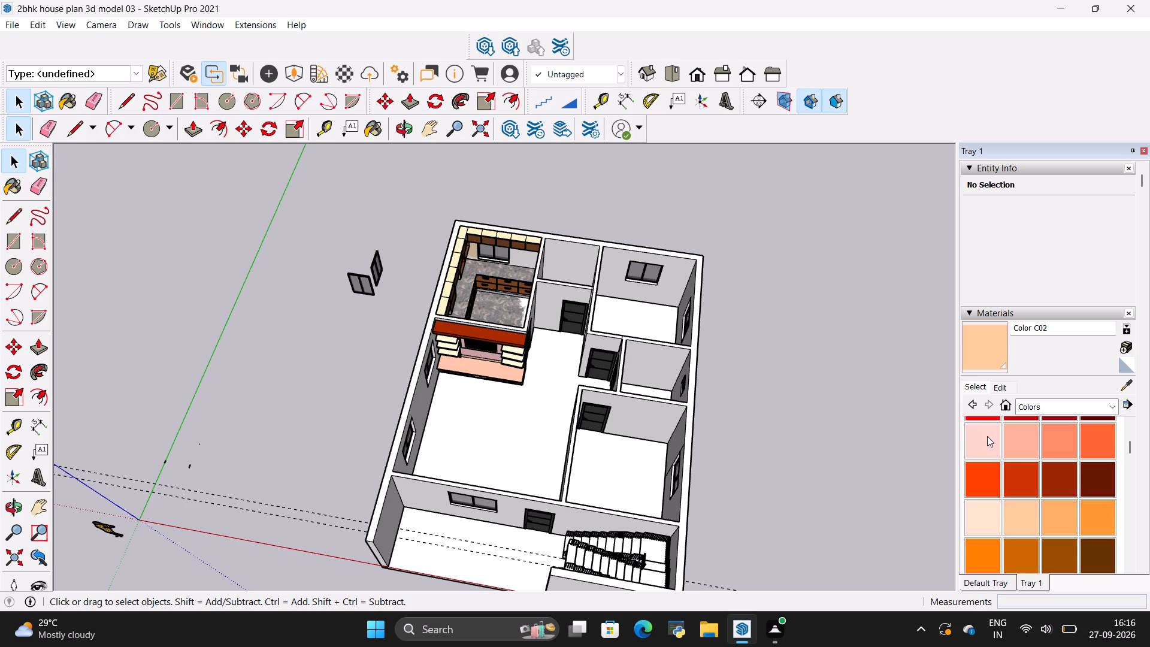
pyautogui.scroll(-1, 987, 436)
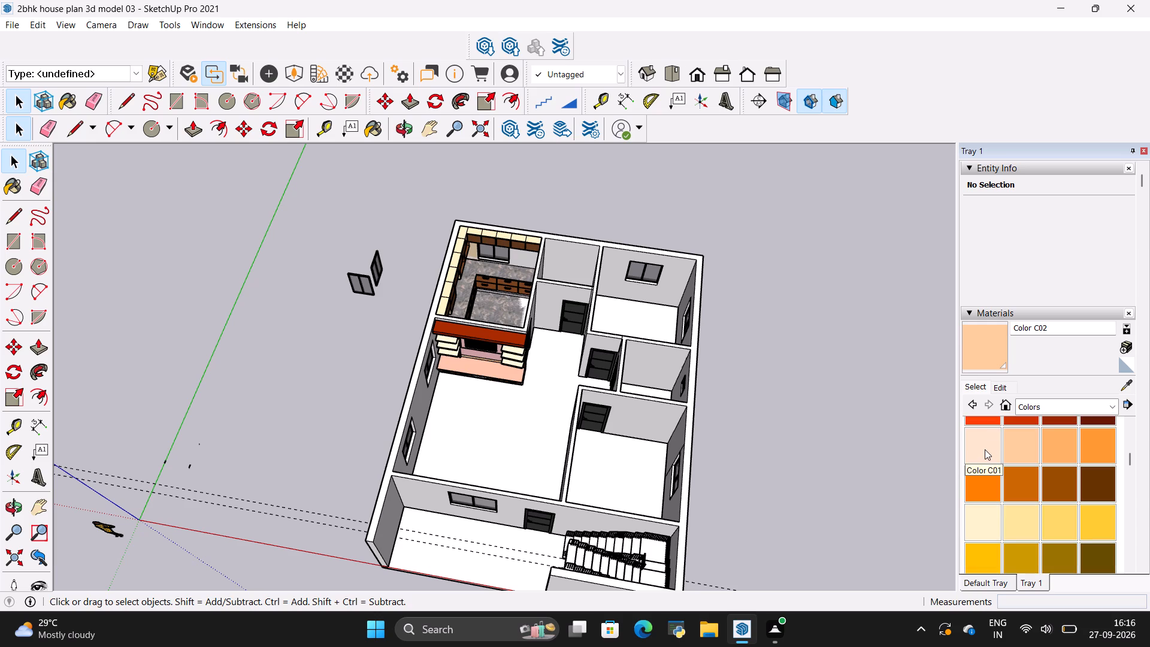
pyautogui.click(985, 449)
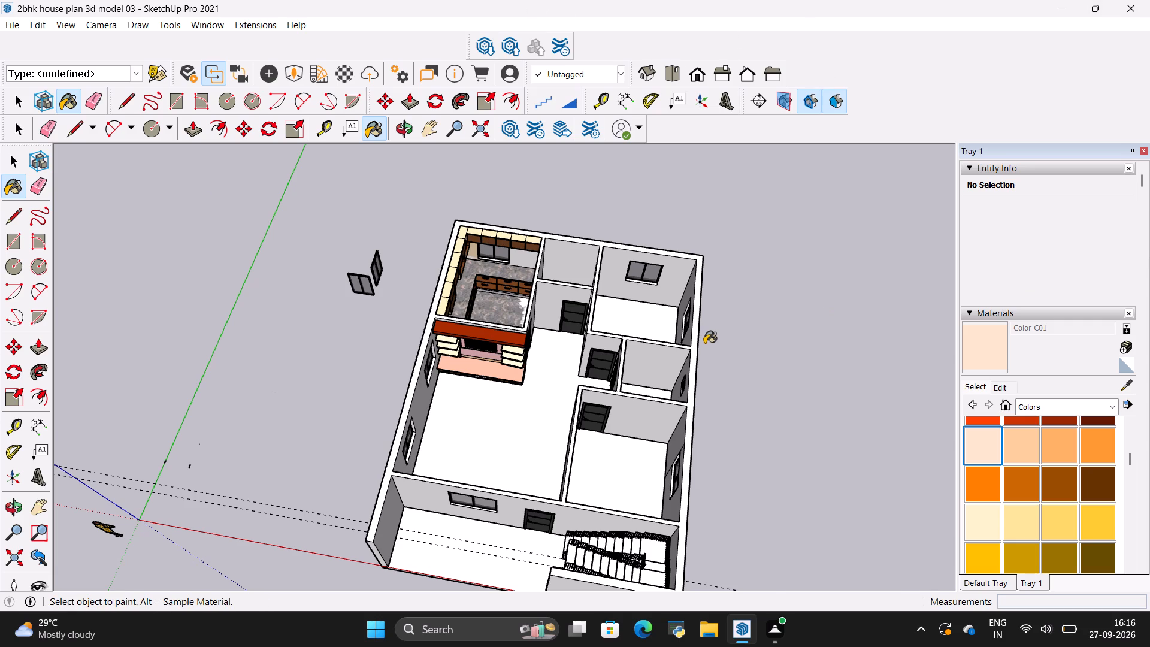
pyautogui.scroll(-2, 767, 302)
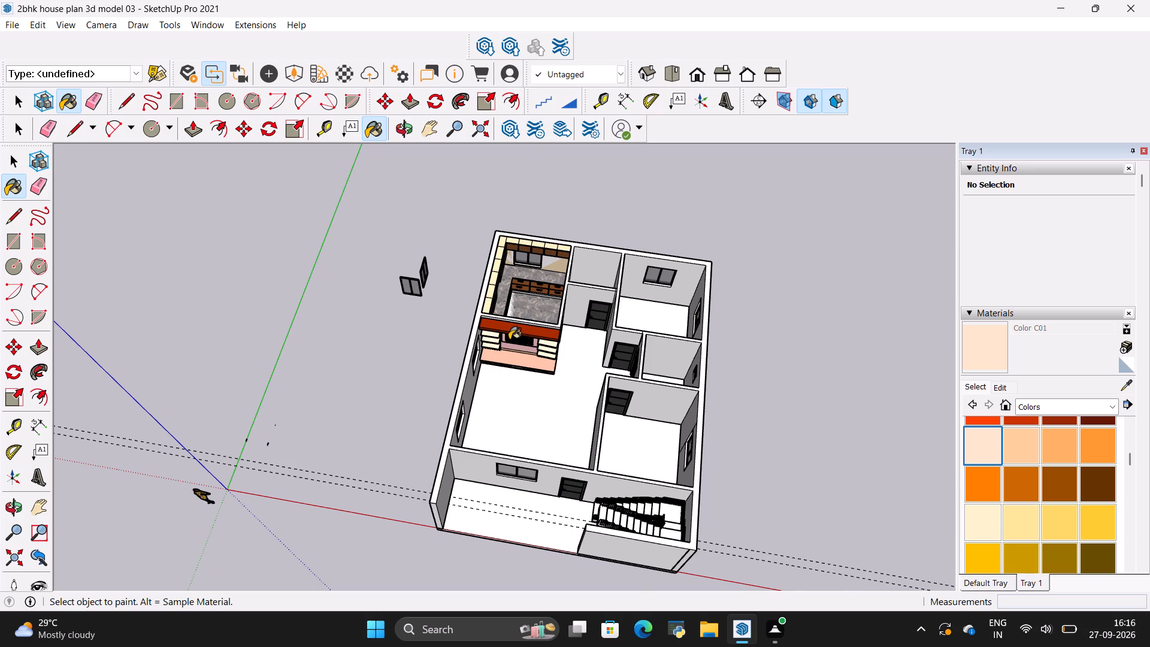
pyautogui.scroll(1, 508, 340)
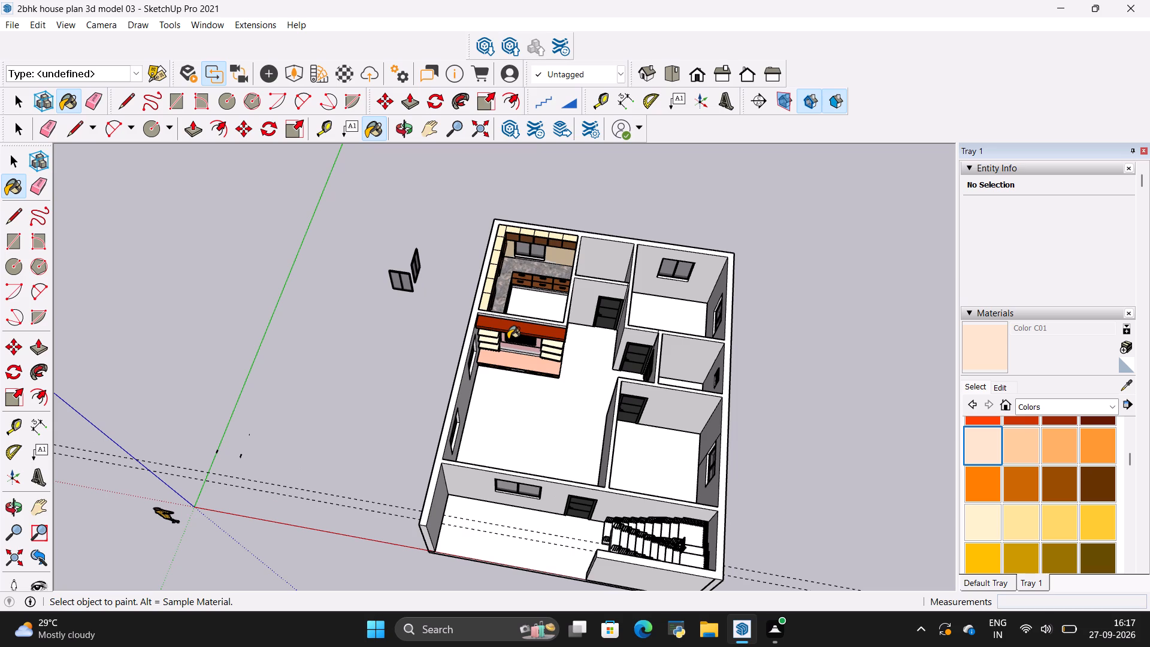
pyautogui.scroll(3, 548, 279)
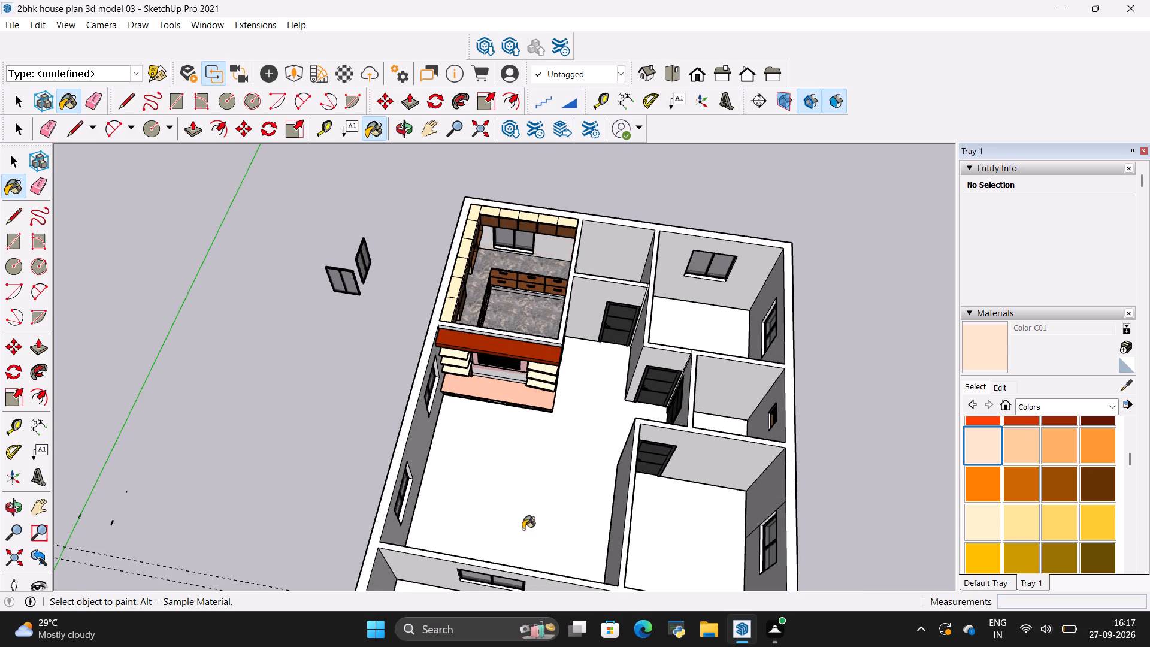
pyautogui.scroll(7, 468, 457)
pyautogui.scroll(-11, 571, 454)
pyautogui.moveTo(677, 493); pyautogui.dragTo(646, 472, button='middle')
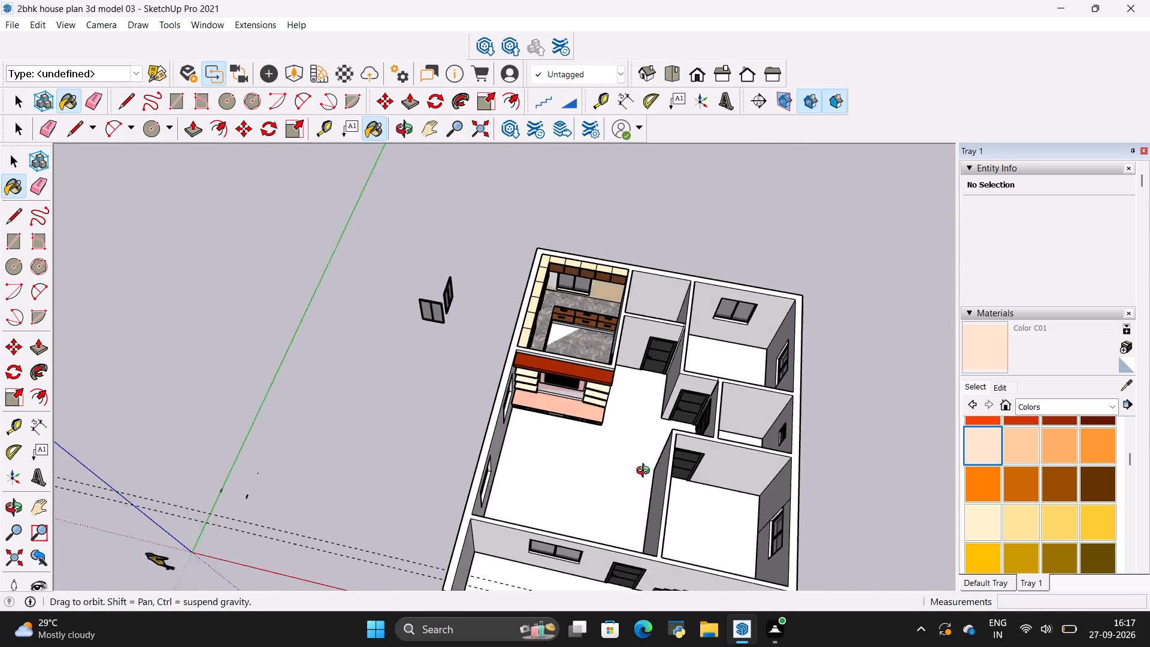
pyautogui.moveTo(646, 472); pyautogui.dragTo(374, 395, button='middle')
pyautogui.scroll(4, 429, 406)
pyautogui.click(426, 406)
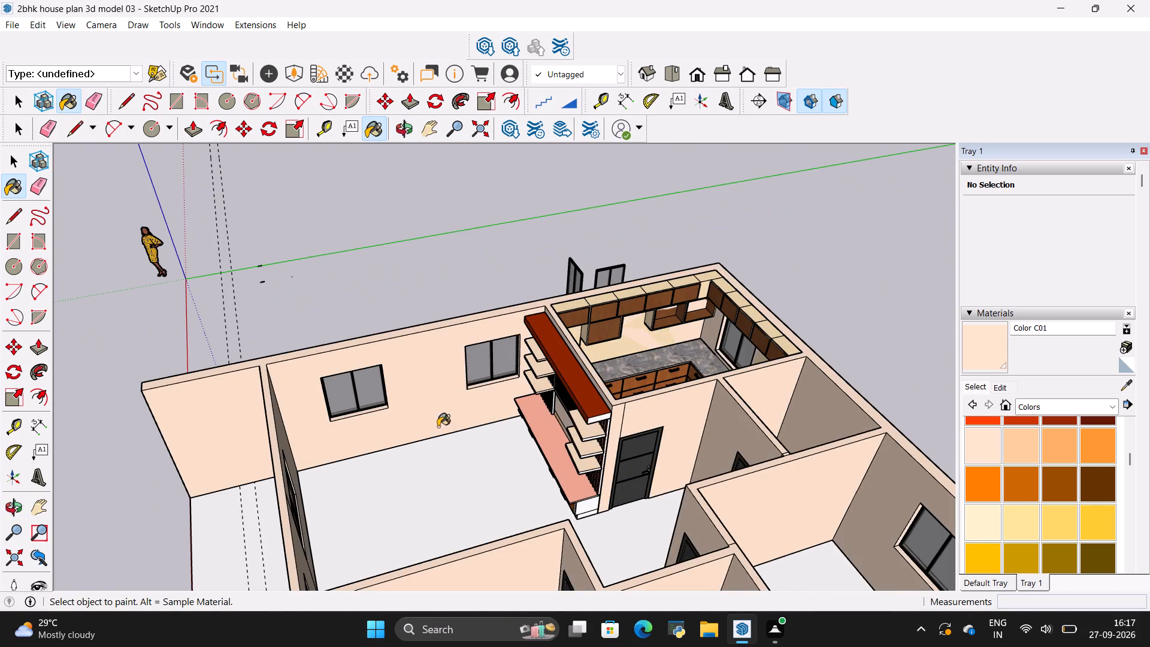
# Examine the Color C01 walls across the living room, kitchen and passage beside the TV unit.
pyautogui.scroll(-5, 452, 433)
pyautogui.moveTo(413, 467); pyautogui.dragTo(461, 506, button='middle')
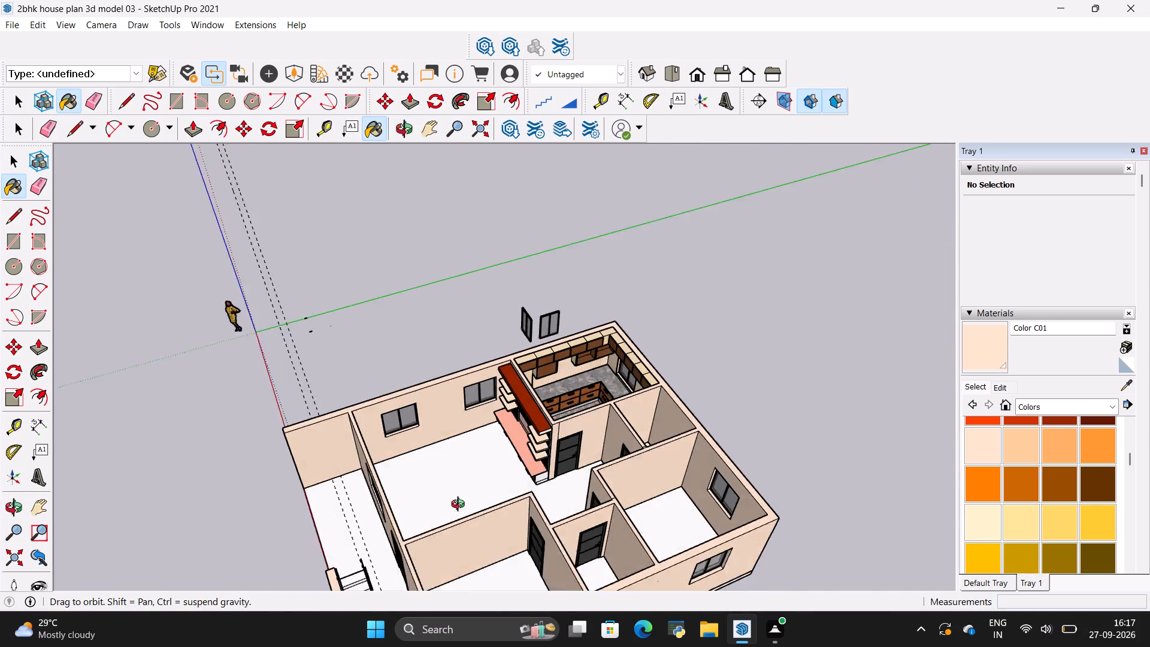
pyautogui.moveTo(461, 506); pyautogui.dragTo(668, 503, button='middle')
pyautogui.scroll(-4, 600, 430)
pyautogui.scroll(6, 634, 380)
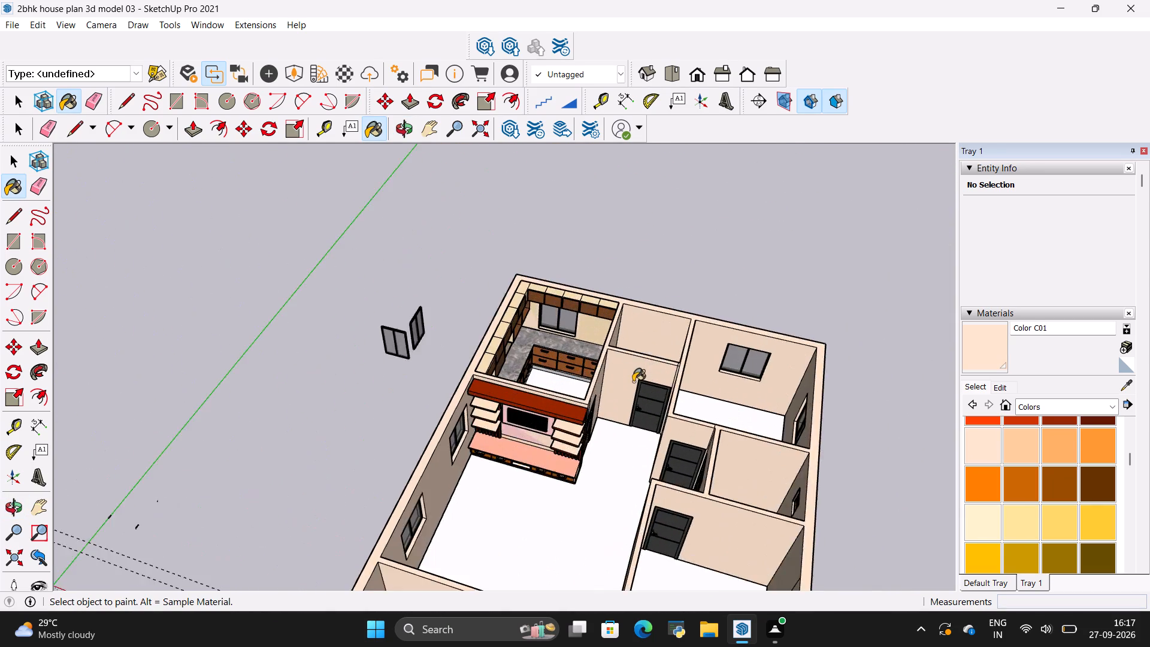
pyautogui.scroll(11, 633, 382)
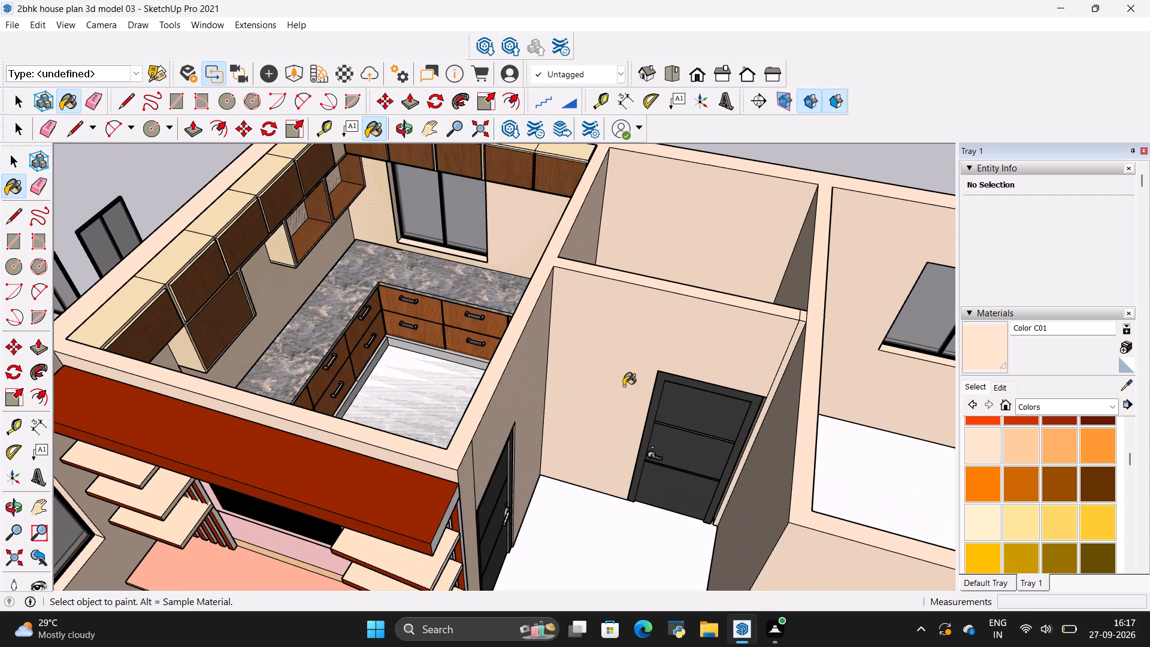
pyautogui.scroll(-6, 624, 386)
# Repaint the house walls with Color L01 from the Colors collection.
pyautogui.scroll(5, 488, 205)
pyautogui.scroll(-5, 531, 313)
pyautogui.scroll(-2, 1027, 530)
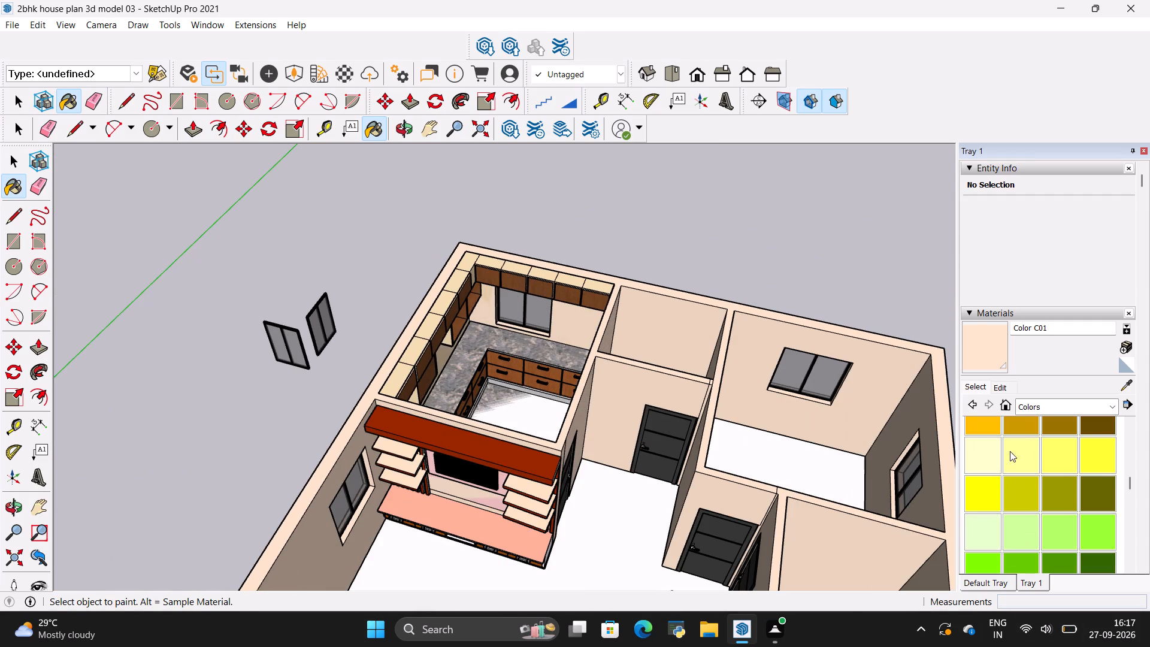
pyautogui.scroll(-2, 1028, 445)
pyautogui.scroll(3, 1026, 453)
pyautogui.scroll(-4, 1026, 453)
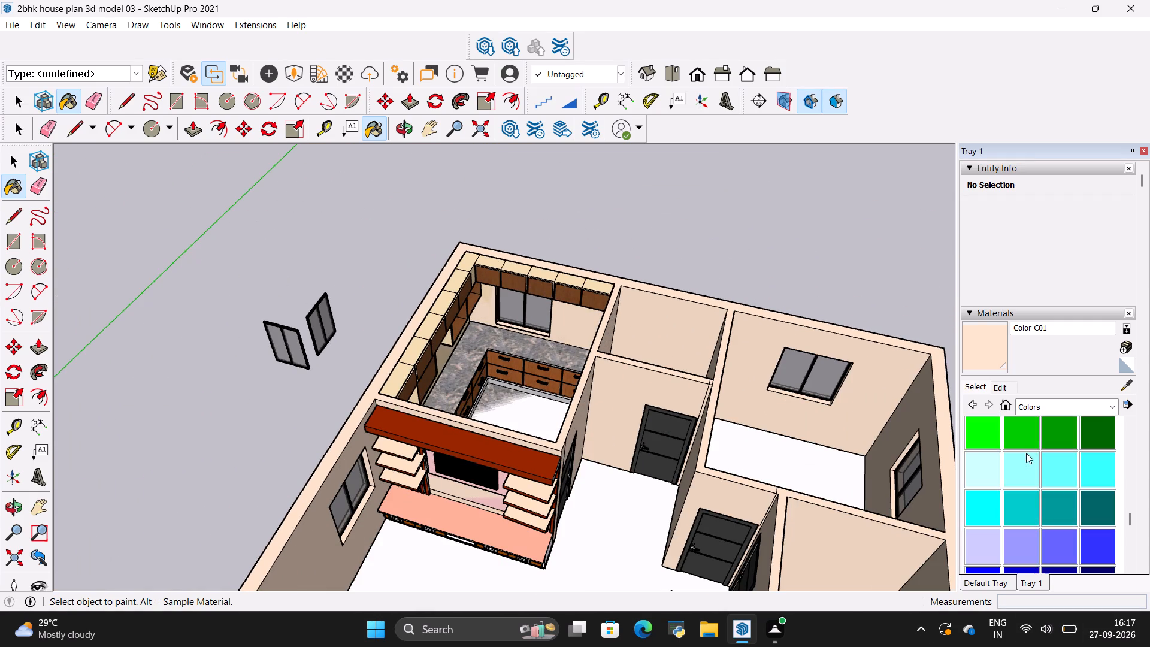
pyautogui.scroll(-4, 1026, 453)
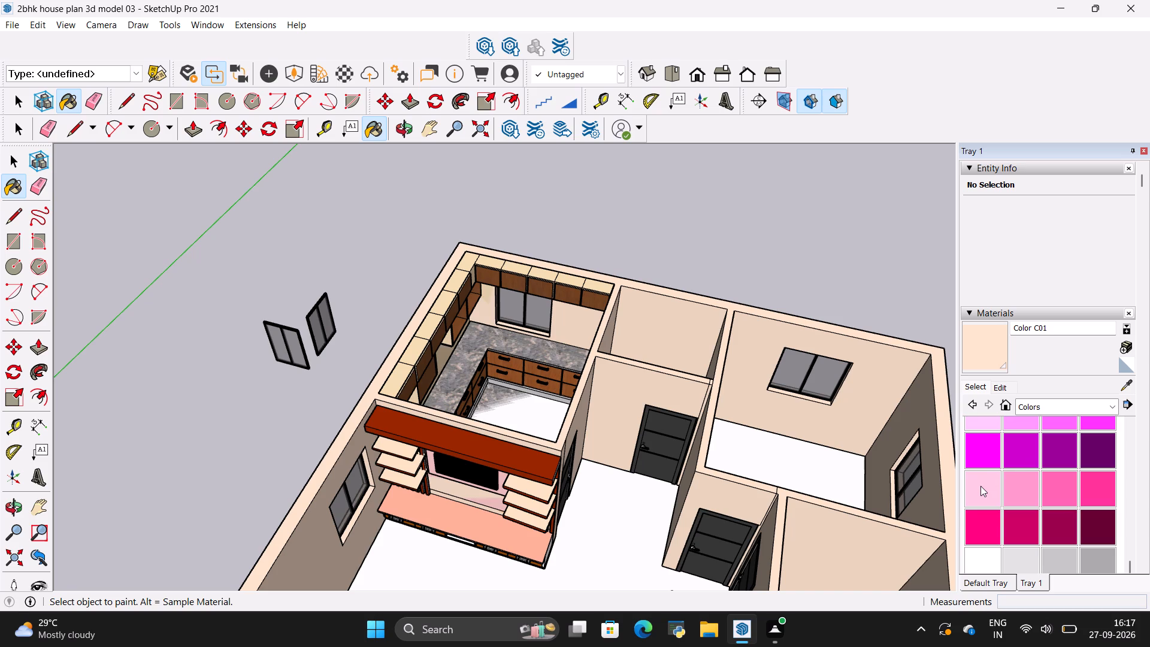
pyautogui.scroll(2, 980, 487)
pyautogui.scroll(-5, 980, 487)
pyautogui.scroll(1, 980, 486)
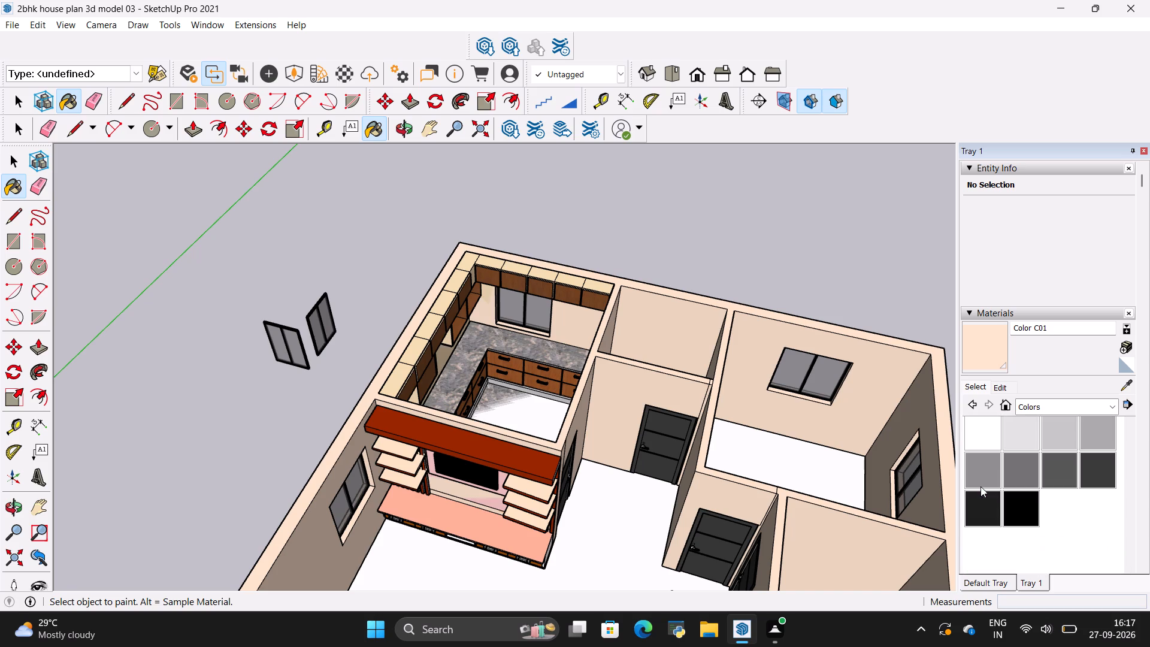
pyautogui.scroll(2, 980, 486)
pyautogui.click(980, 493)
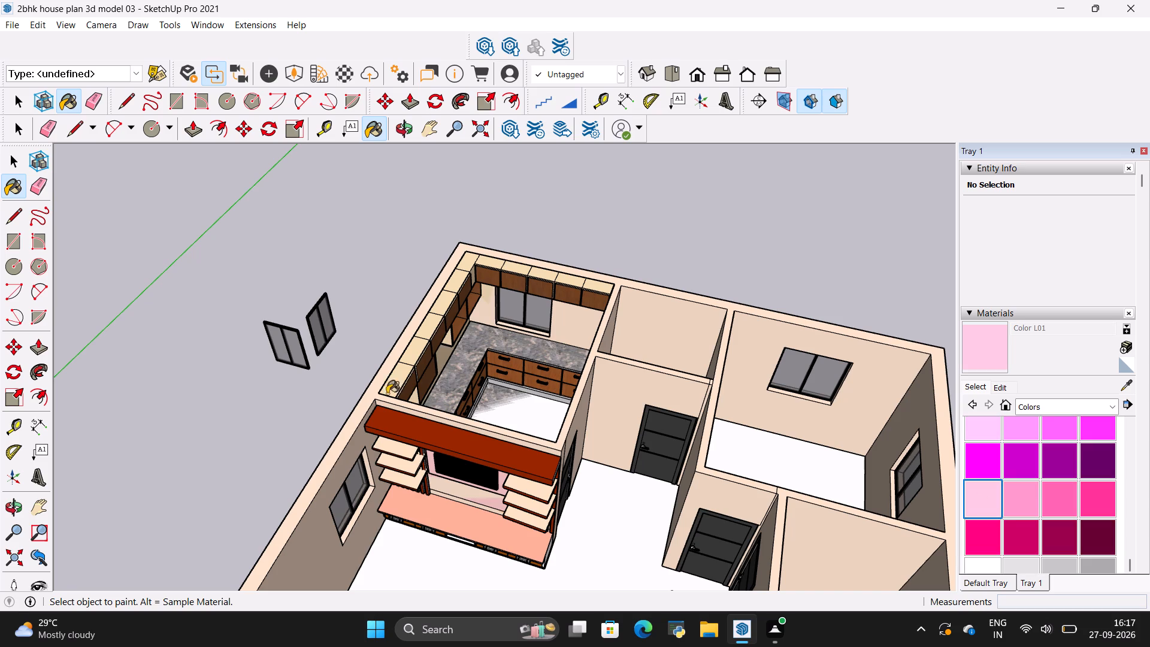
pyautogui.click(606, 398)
# Repaint the house walls with Color K01 from the Colors collection.
pyautogui.scroll(2, 606, 397)
pyautogui.scroll(-4, 608, 395)
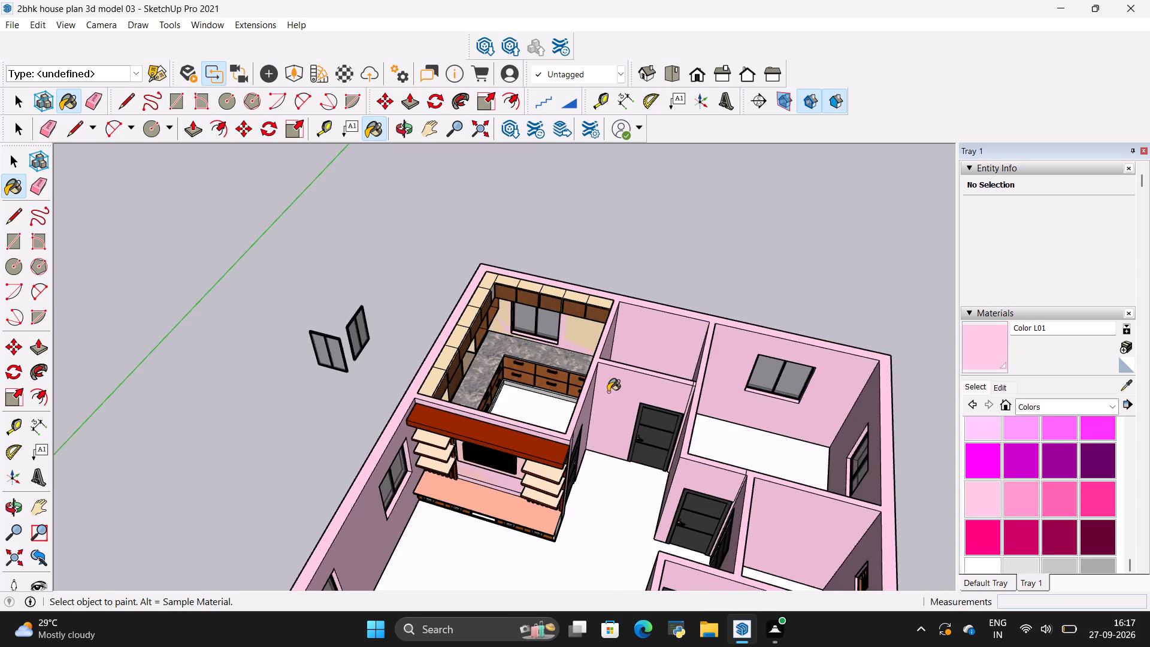
pyautogui.scroll(-4, 608, 392)
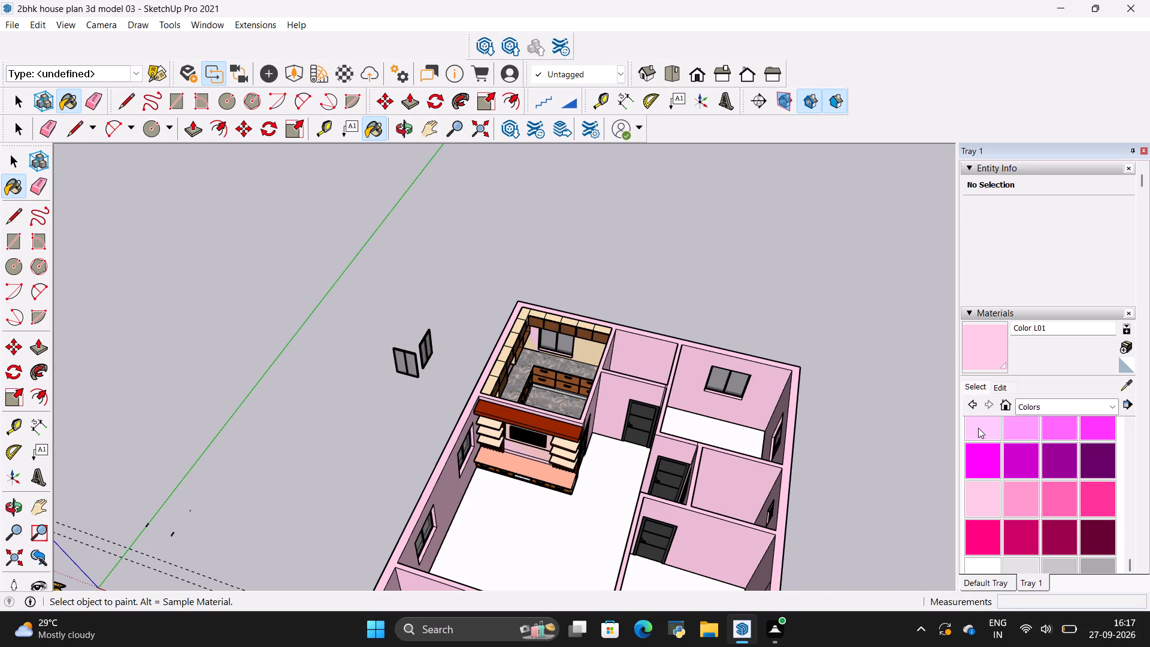
pyautogui.click(978, 428)
pyautogui.scroll(4, 637, 451)
pyautogui.click(602, 371)
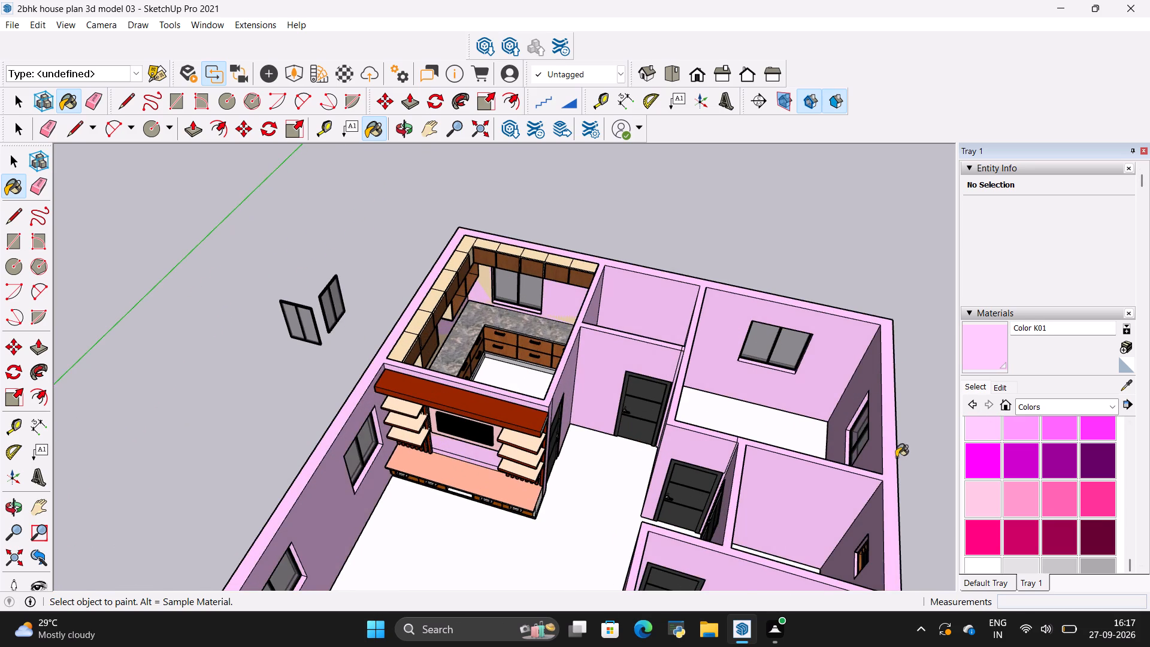
# Examine the Color K01 walls from several angles, comparing them with the TV unit and the kitchen.
pyautogui.scroll(-4, 893, 457)
pyautogui.scroll(-5, 673, 482)
pyautogui.moveTo(735, 506); pyautogui.dragTo(459, 456, button='middle')
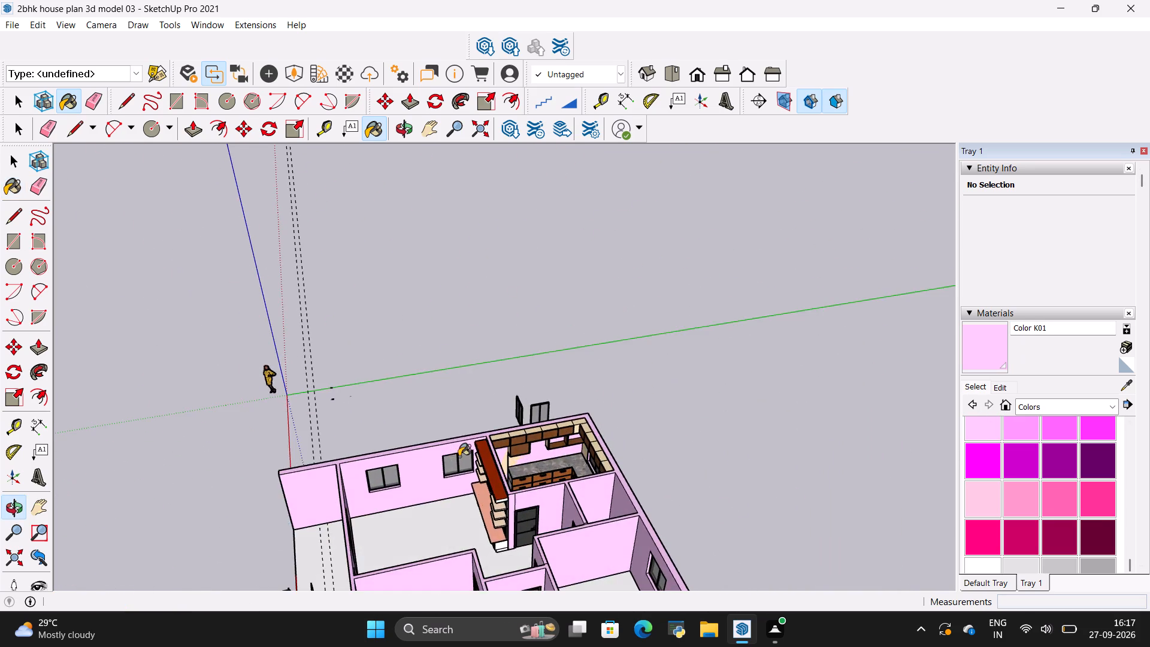
pyautogui.scroll(5, 417, 520)
pyautogui.scroll(-4, 400, 498)
pyautogui.moveTo(372, 534); pyautogui.dragTo(535, 589, button='middle')
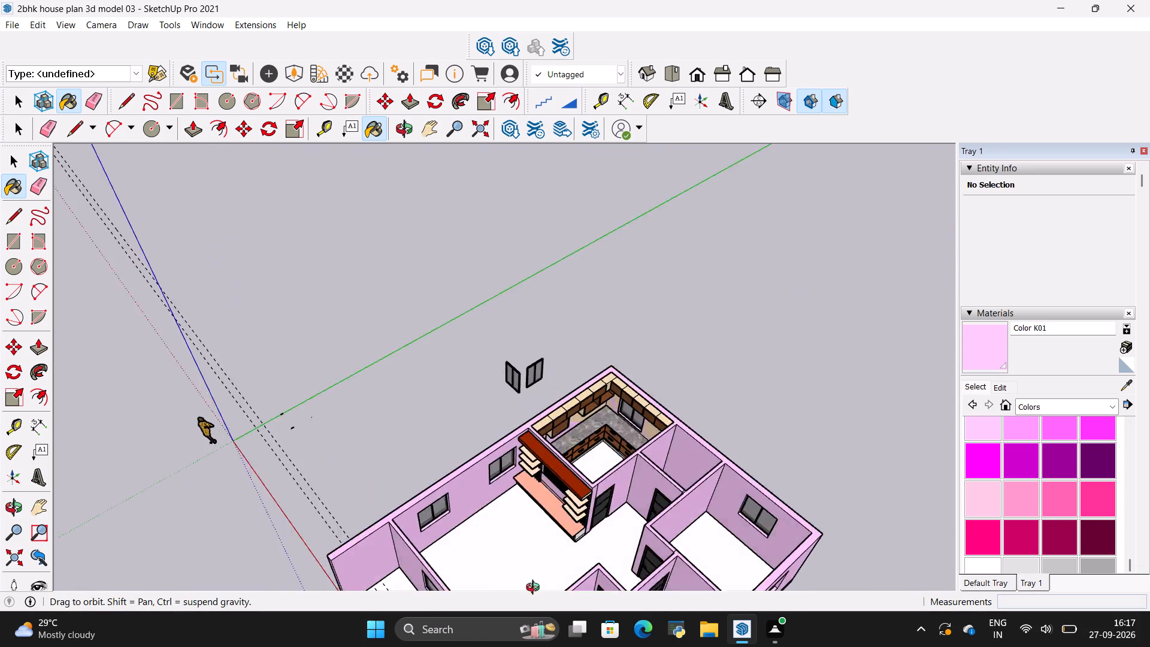
pyautogui.moveTo(535, 589); pyautogui.dragTo(584, 539, button='middle')
pyautogui.scroll(10, 638, 427)
pyautogui.moveTo(568, 535); pyautogui.dragTo(577, 449, button='middle')
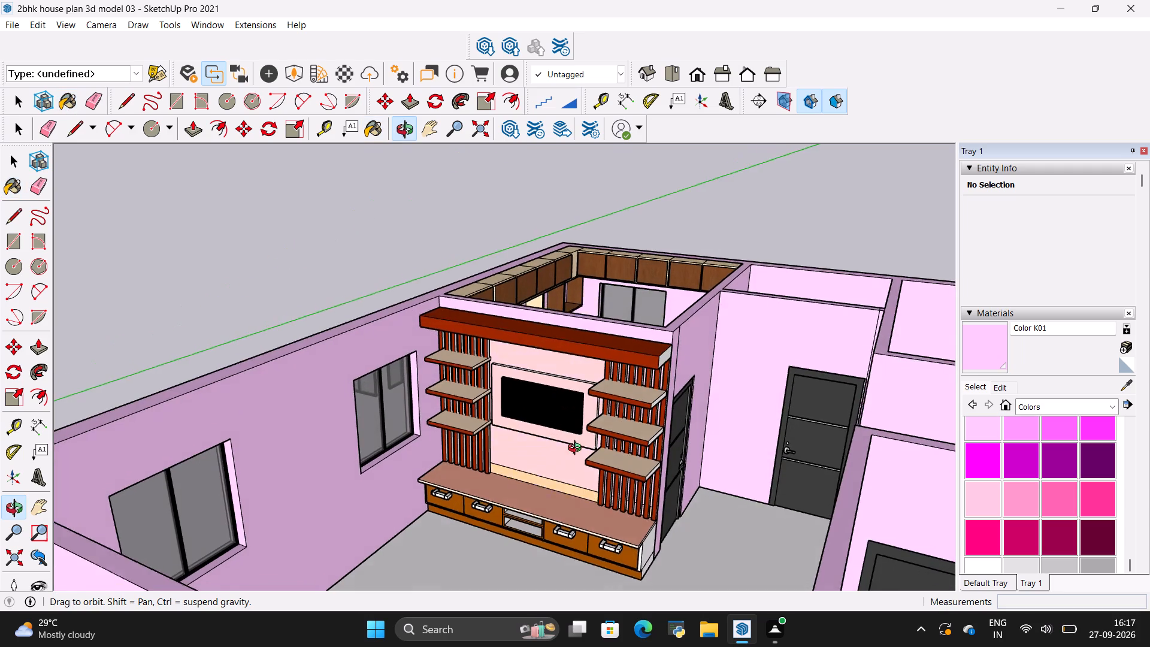
pyautogui.moveTo(577, 449); pyautogui.dragTo(568, 492, button='middle')
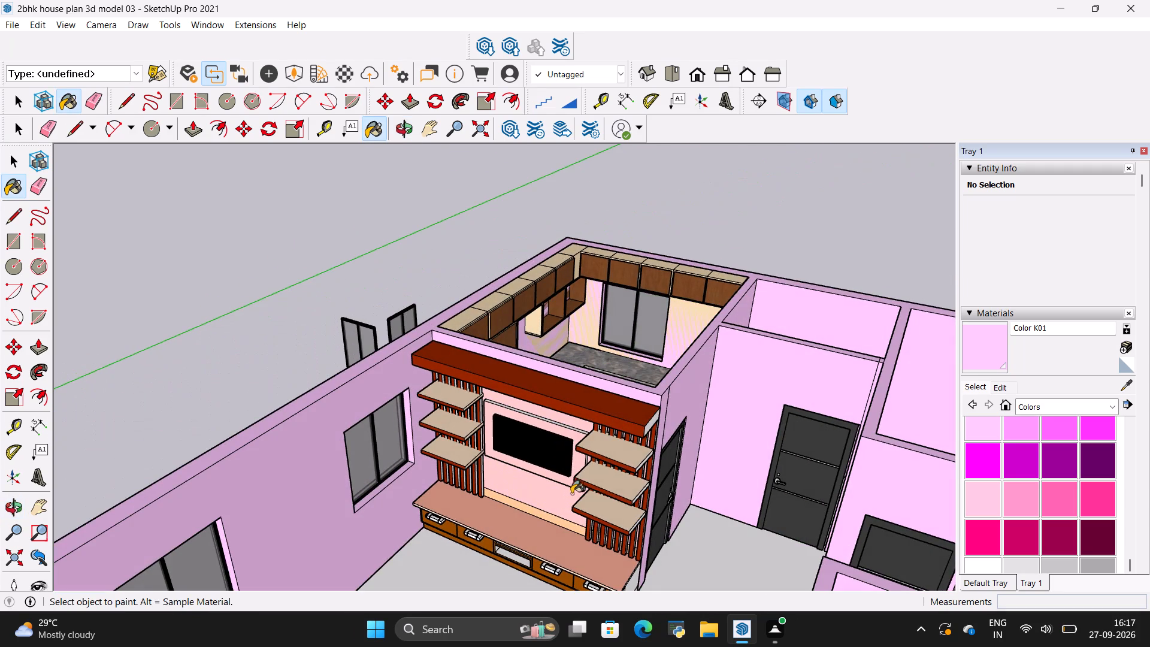
pyautogui.scroll(-4, 424, 401)
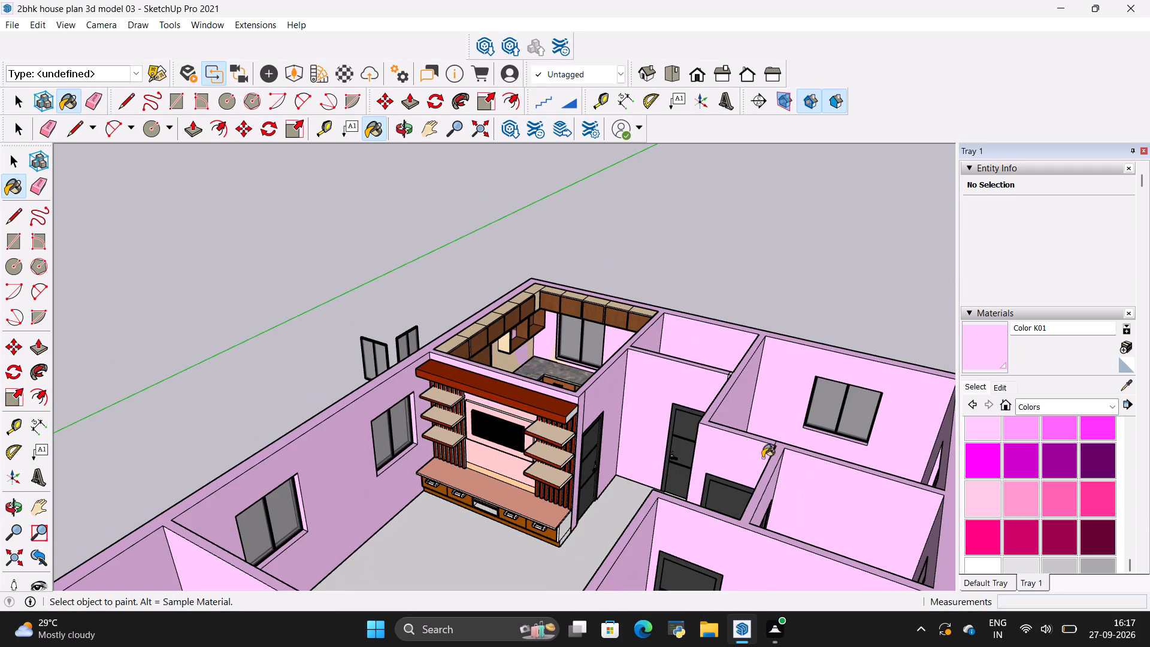
pyautogui.scroll(2, 1015, 472)
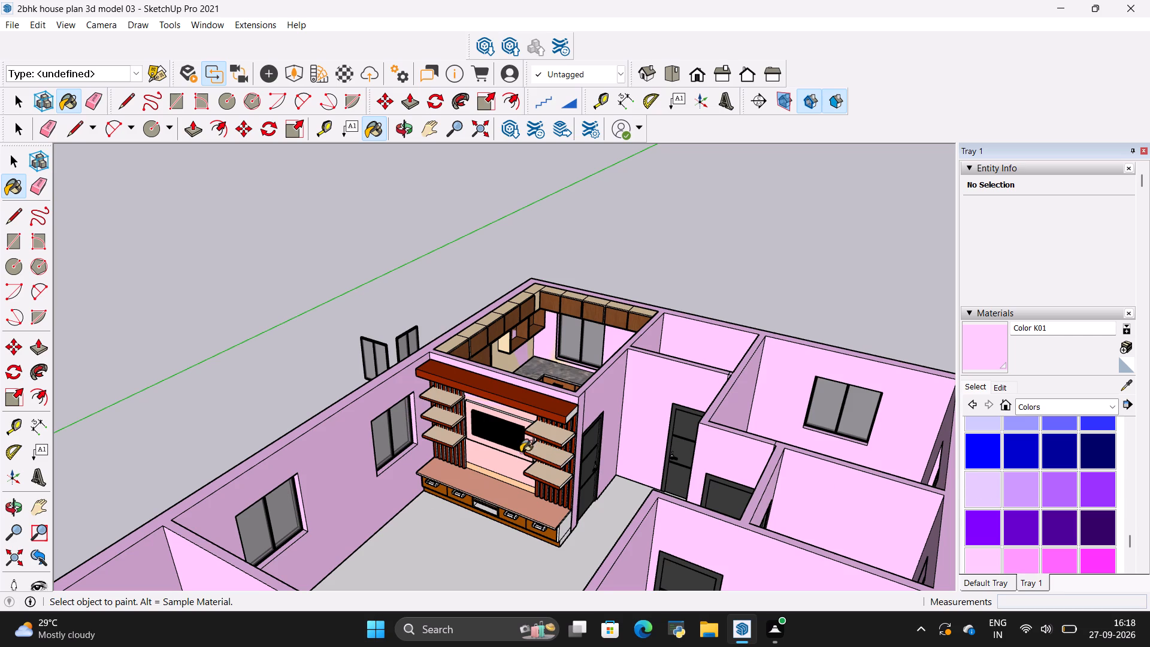
pyautogui.scroll(-2, 534, 445)
pyautogui.scroll(2, 498, 551)
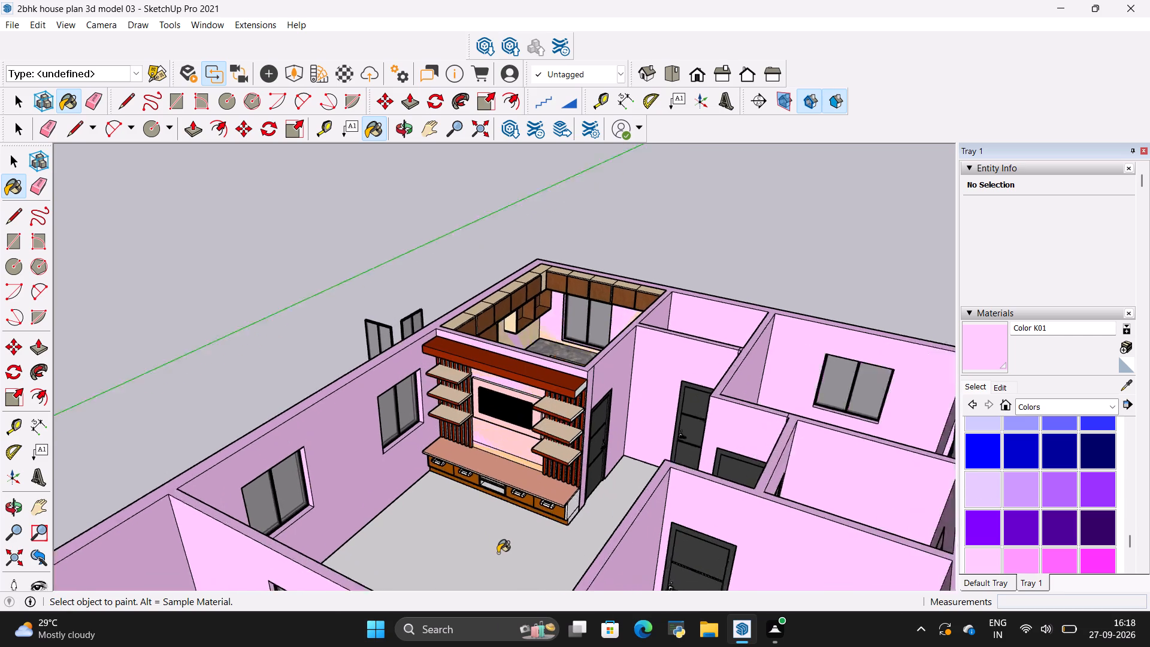
# Repaint the house walls with Color J01 from the Colors collection.
pyautogui.scroll(5, 498, 553)
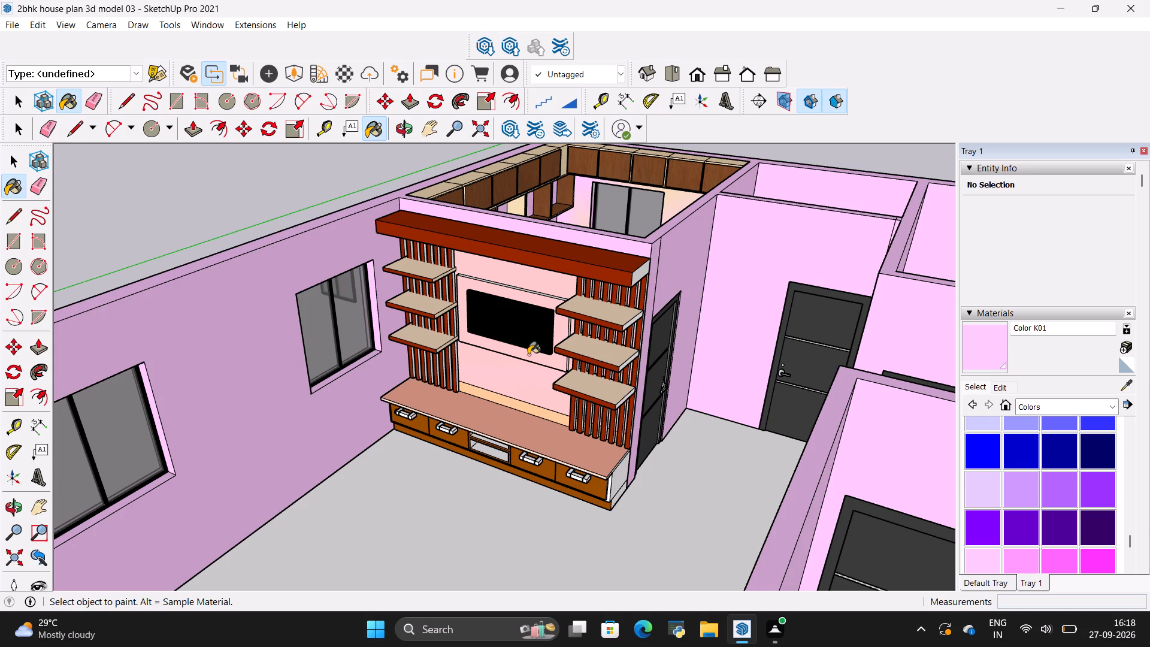
pyautogui.scroll(-5, 559, 349)
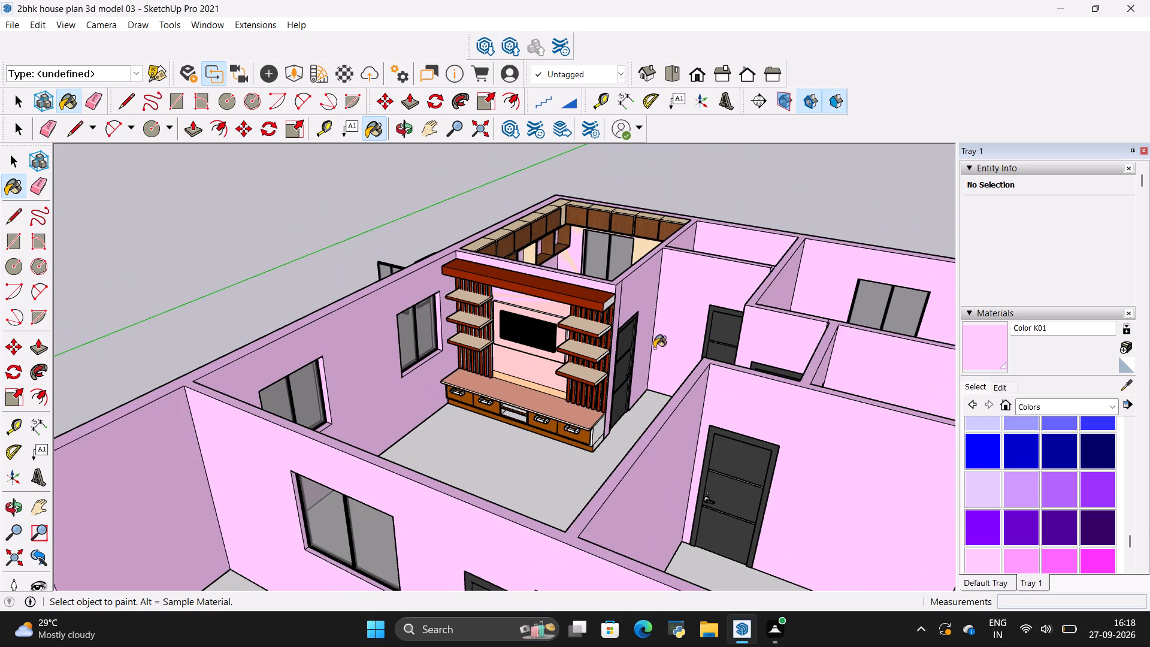
pyautogui.scroll(-1, 577, 262)
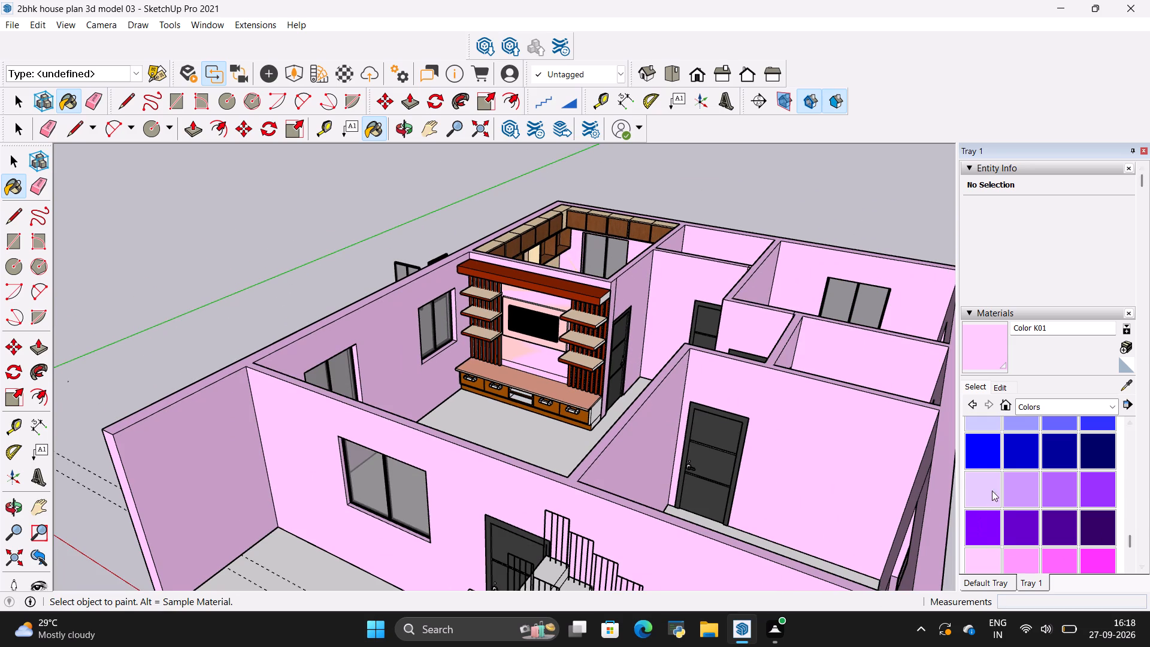
pyautogui.click(991, 489)
pyautogui.click(836, 433)
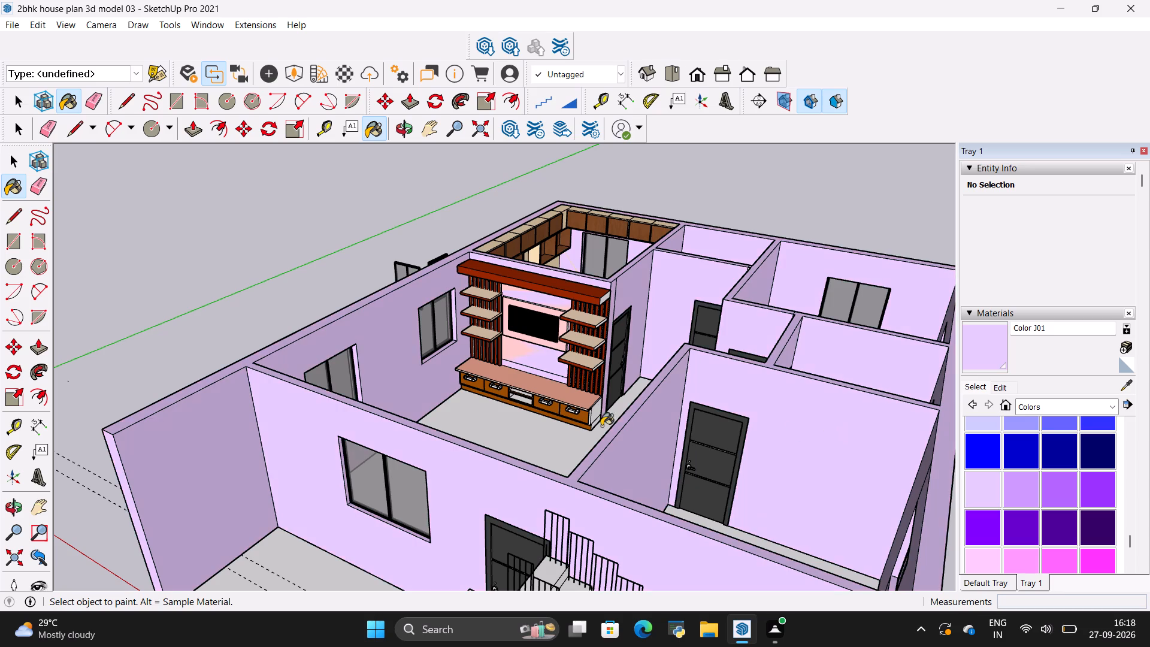
# Examine the Color J01 walls around the living room TV unit and up close behind the kitchen cabinets and countertop.
pyautogui.scroll(-5, 574, 420)
pyautogui.scroll(10, 573, 391)
pyautogui.scroll(-5, 570, 414)
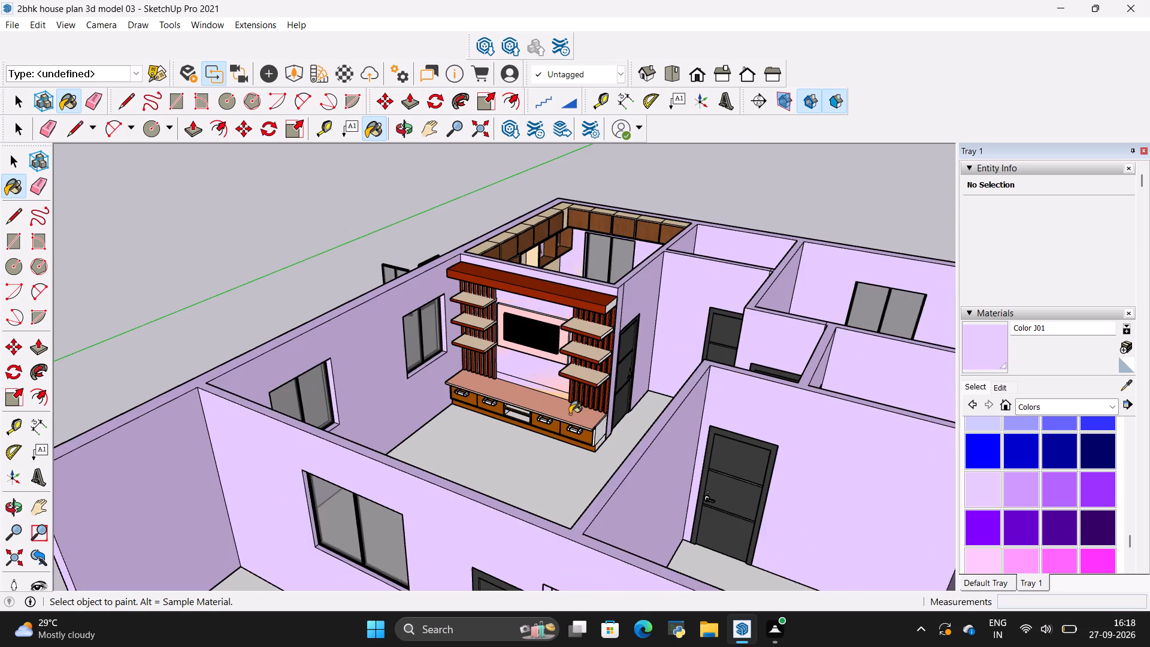
pyautogui.scroll(13, 608, 247)
pyautogui.scroll(-9, 676, 406)
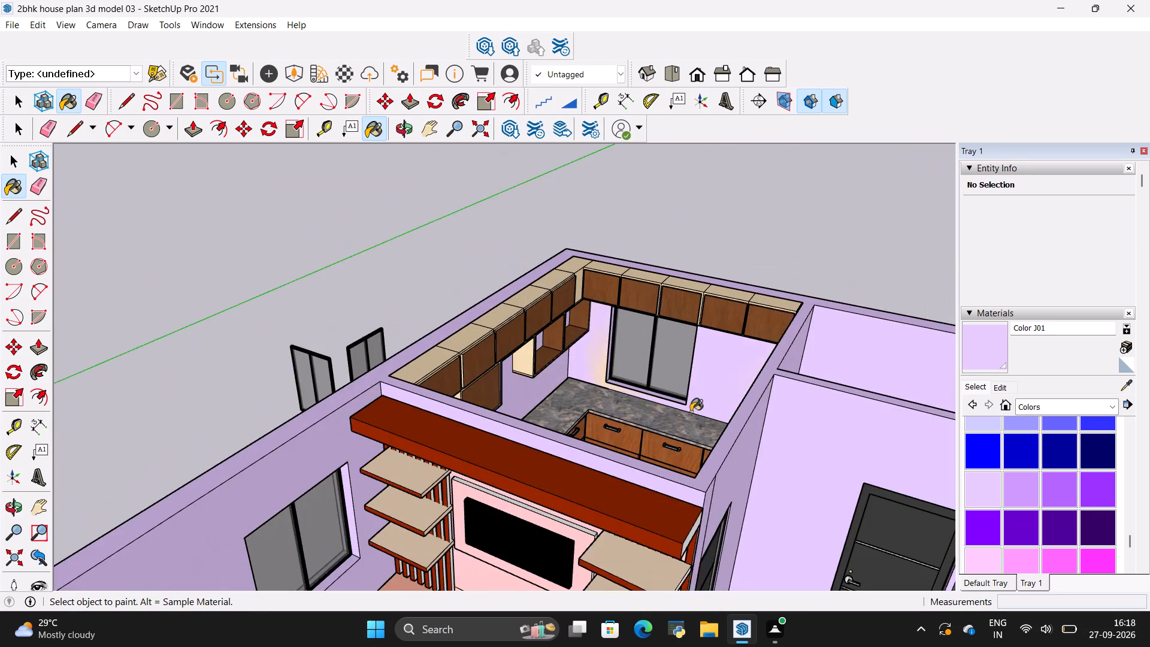
pyautogui.moveTo(694, 415); pyautogui.dragTo(523, 452, button='middle')
pyautogui.scroll(9, 450, 350)
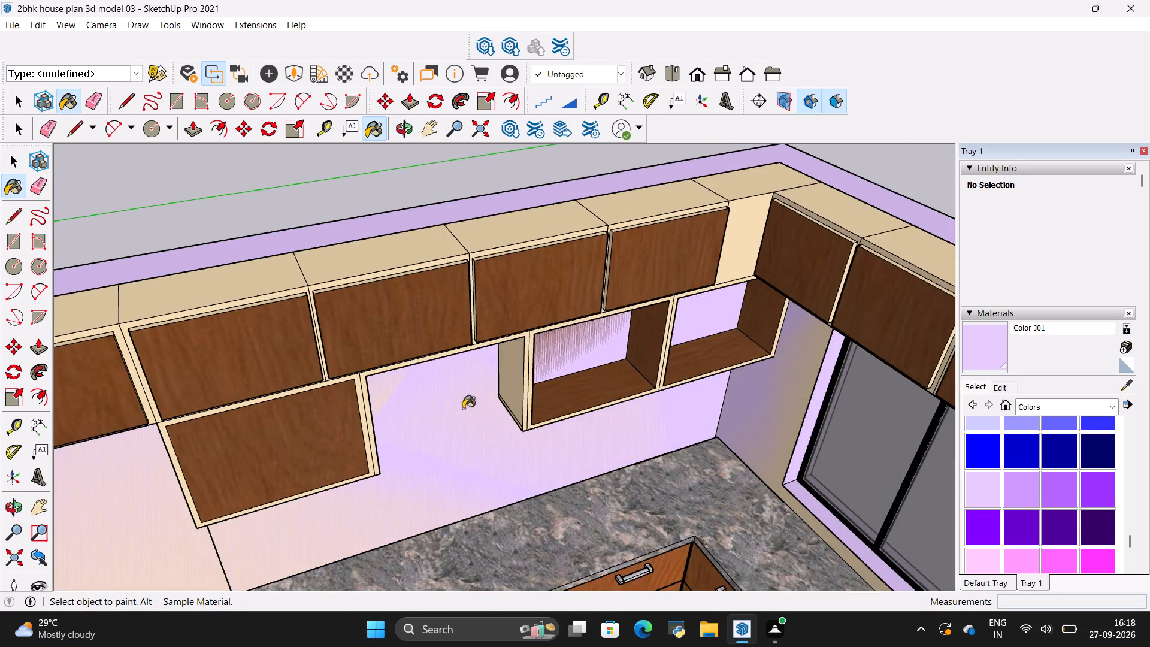
pyautogui.scroll(8, 503, 463)
pyautogui.scroll(-16, 515, 463)
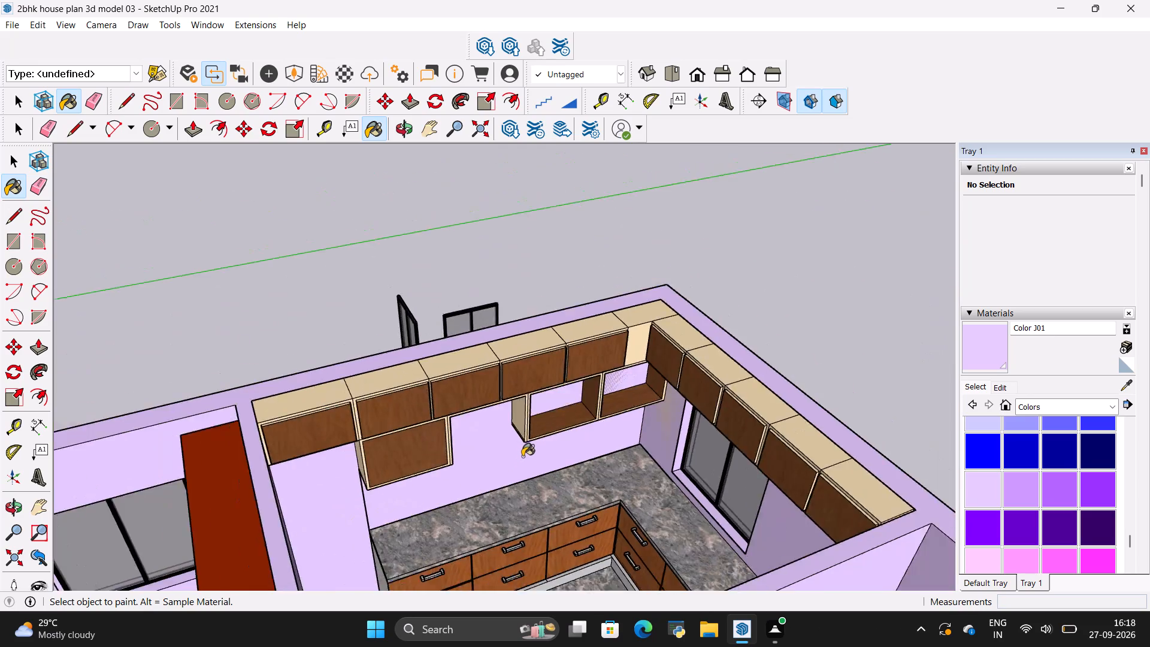
# Examine the whole house from outside and above to judge the Color J01 walls across all rooms.
pyautogui.scroll(-12, 522, 456)
pyautogui.scroll(-6, 571, 445)
pyautogui.scroll(-6, 506, 524)
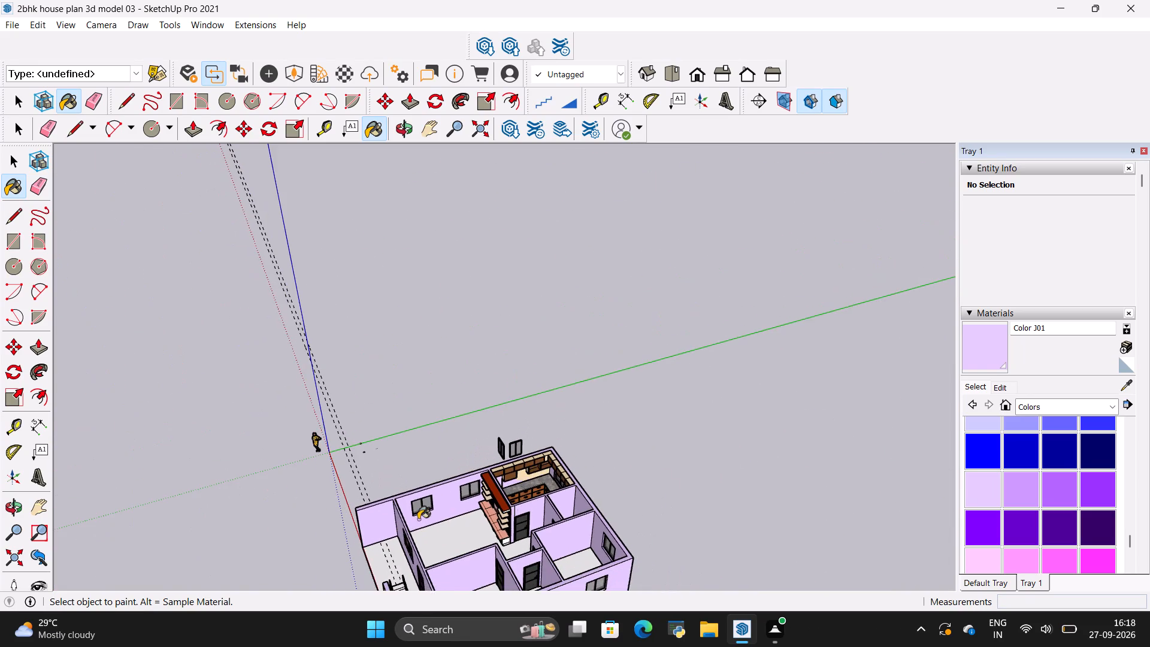
pyautogui.moveTo(393, 531); pyautogui.dragTo(336, 491, button='middle')
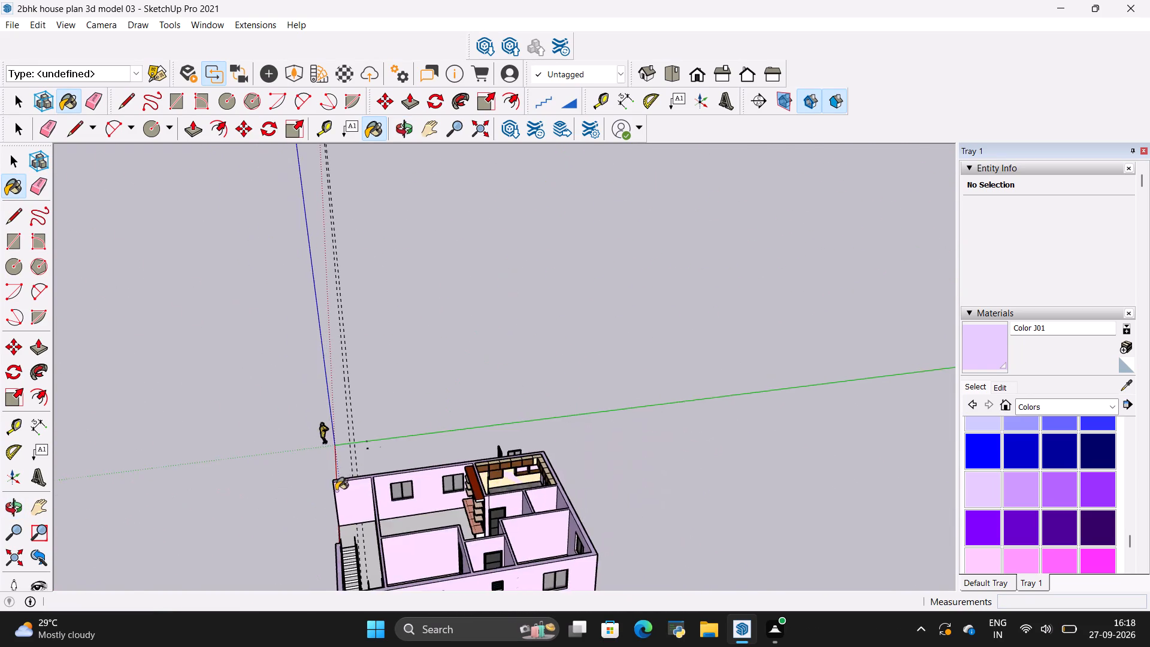
pyautogui.scroll(-6, 371, 470)
pyautogui.scroll(11, 373, 568)
pyautogui.scroll(1, 440, 453)
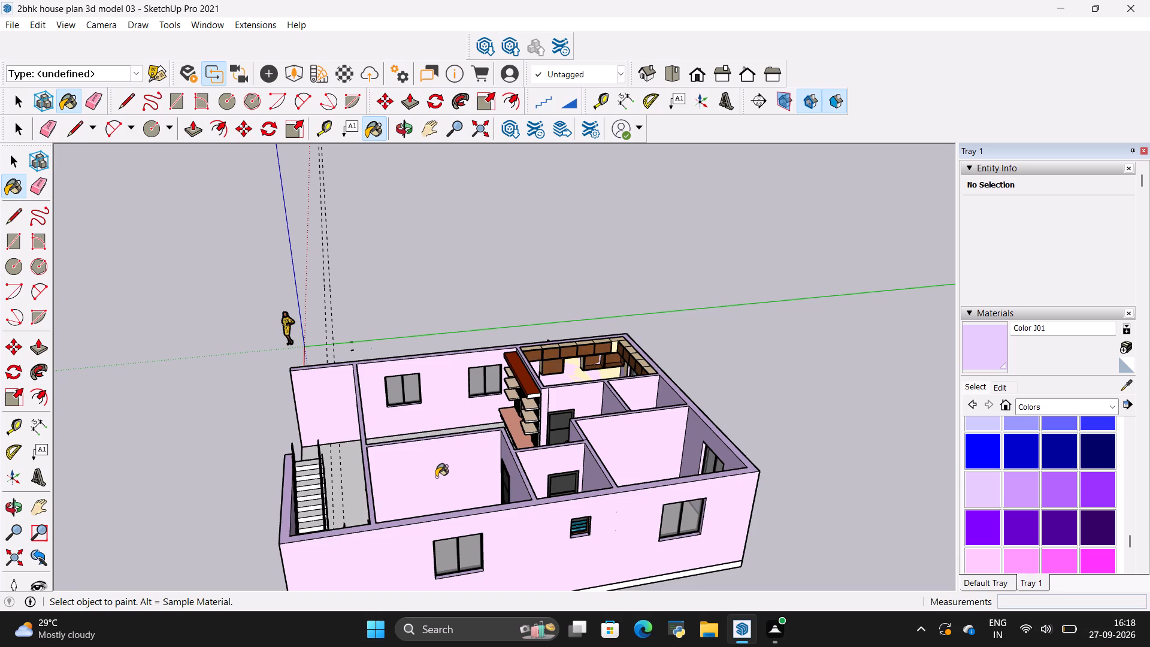
pyautogui.scroll(-1, 522, 479)
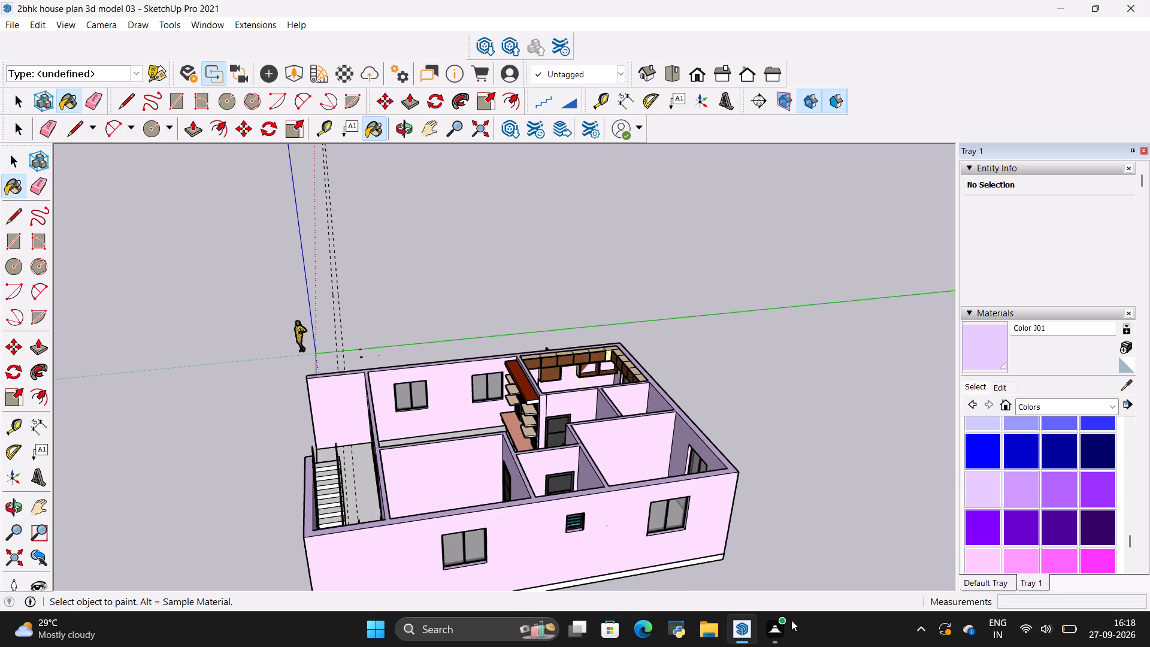
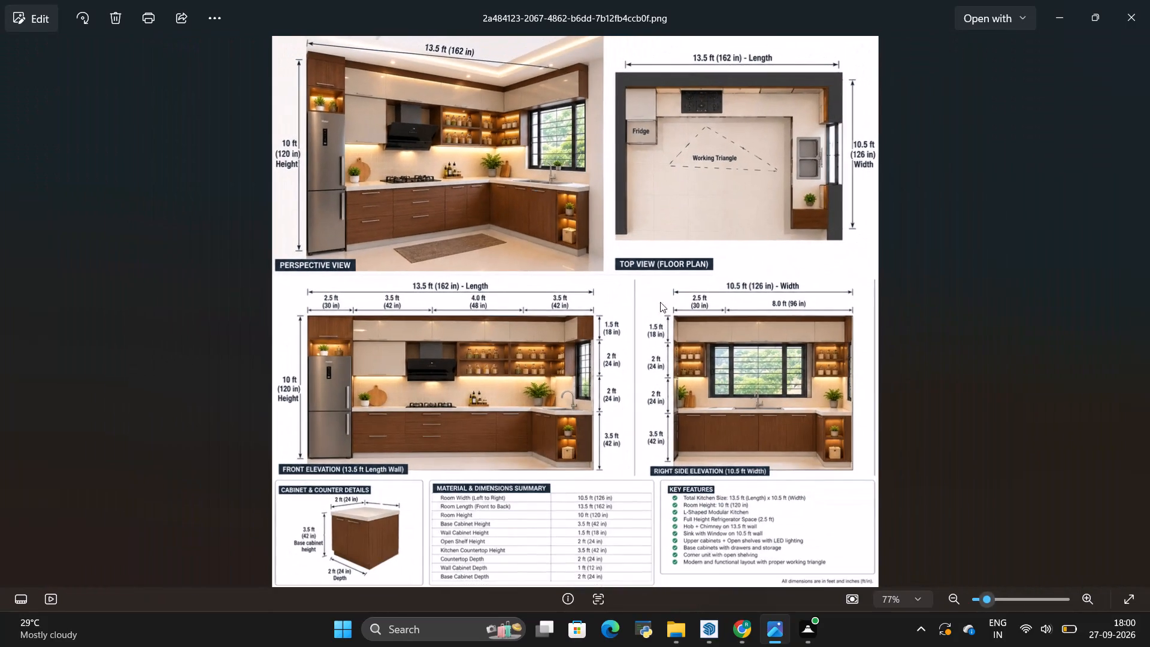
# Switch to SketchUp and paint the kitchen wall cabinet group with Color A01 from the Colors collection.
pyautogui.hotkey('alt', 'Tab')
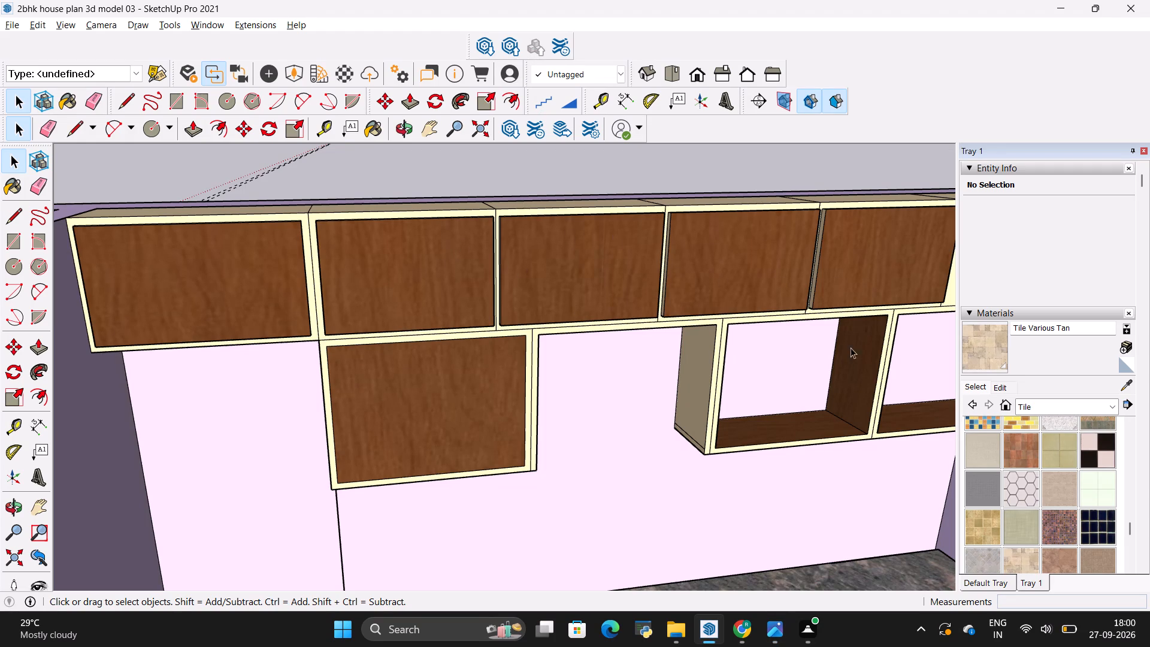
pyautogui.scroll(4, 1069, 479)
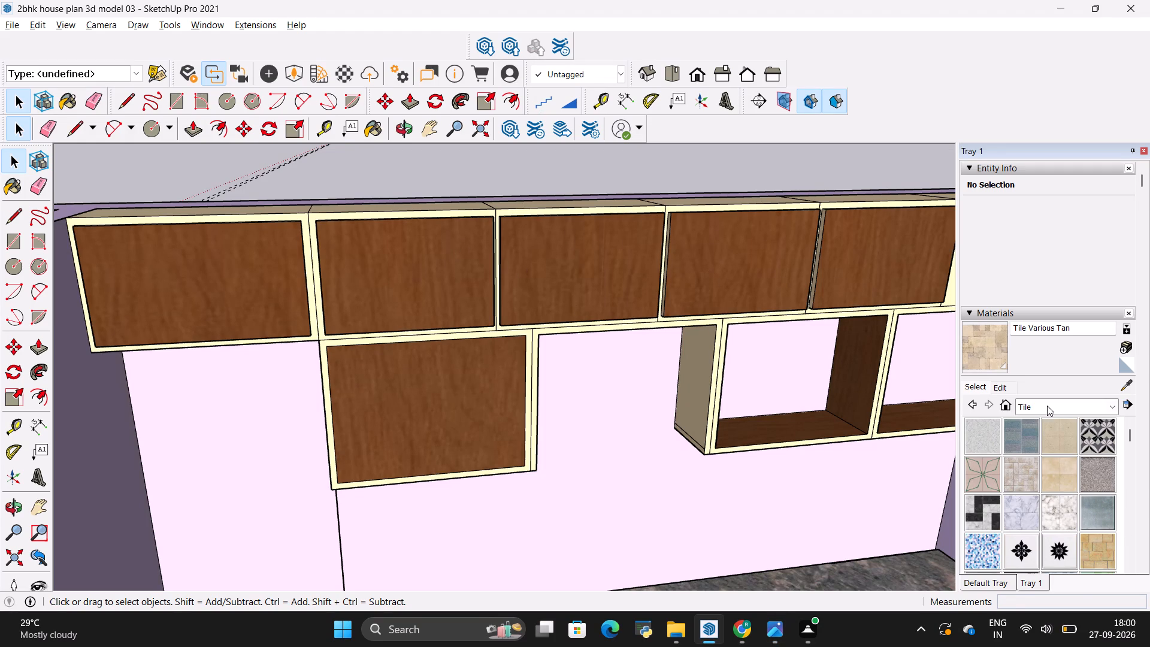
pyautogui.click(1047, 406)
pyautogui.click(1045, 459)
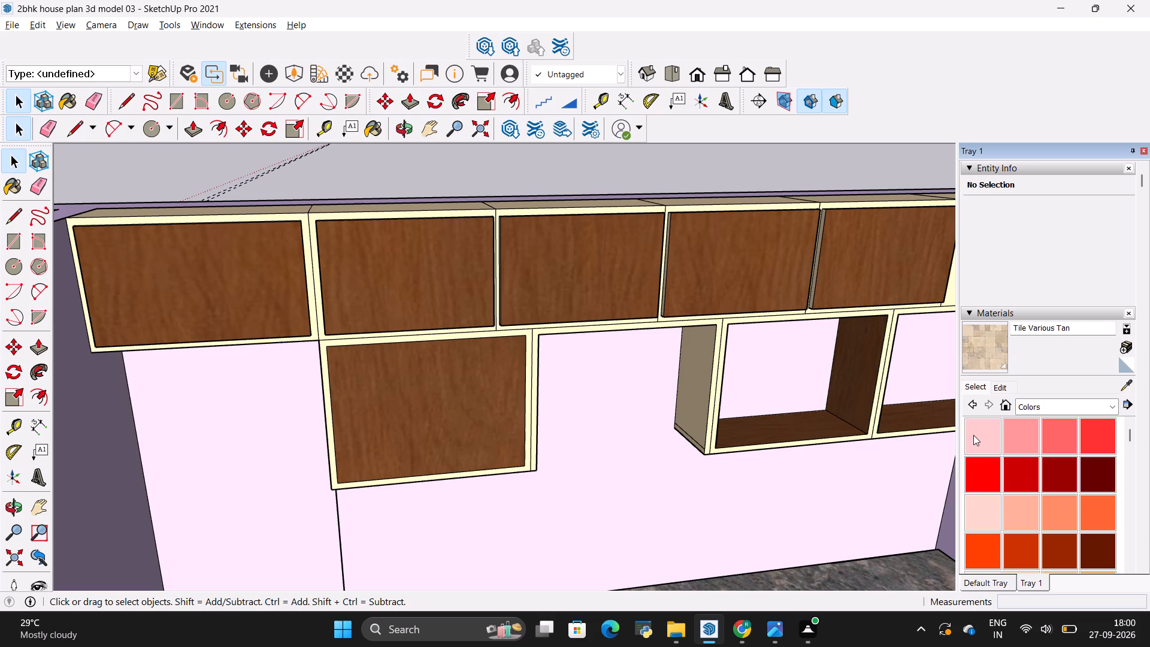
pyautogui.click(973, 435)
pyautogui.click(256, 318)
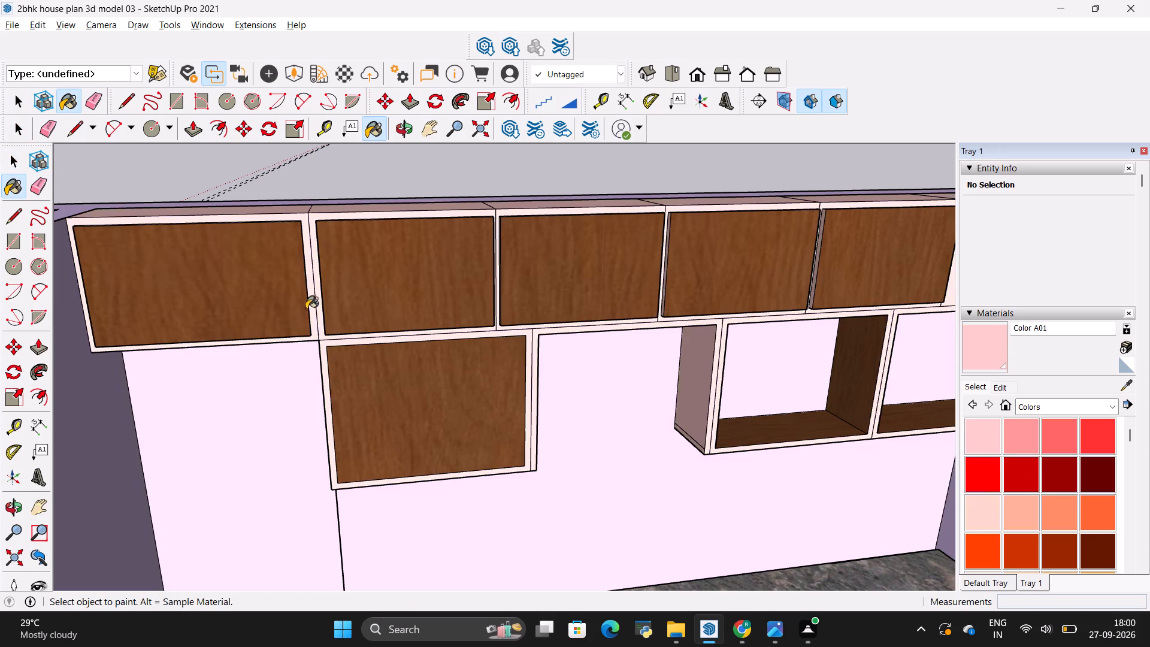
pyautogui.scroll(4, 299, 315)
pyautogui.click(287, 312)
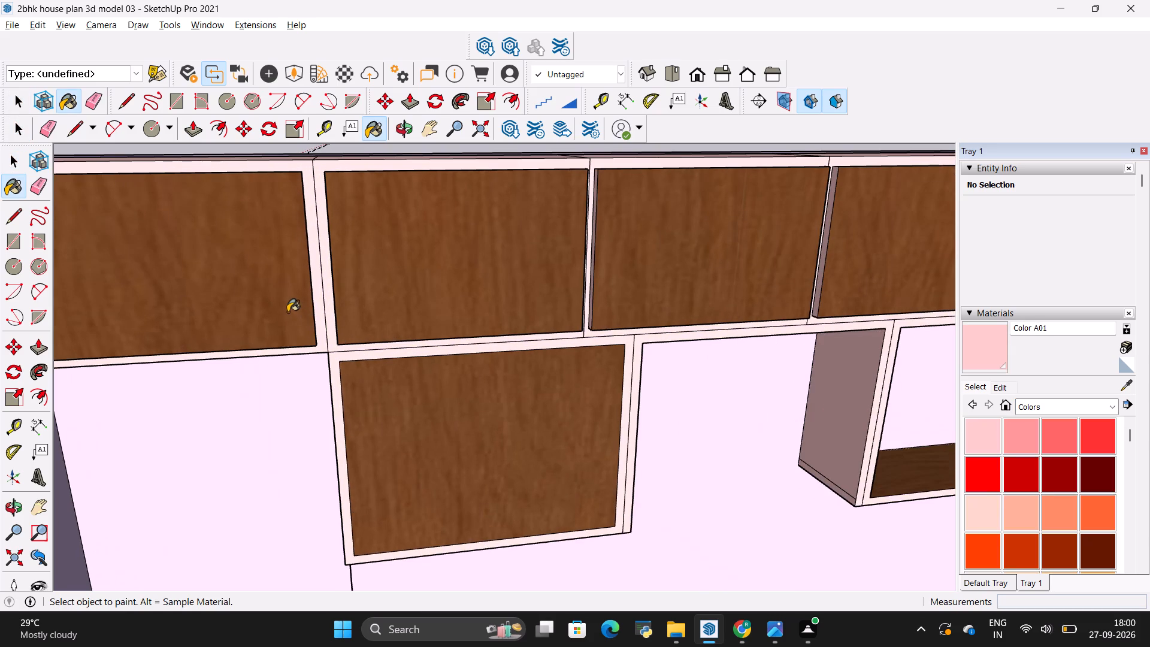
# Open the cabinet group and paint the five upper cabinet doors along the long kitchen wall with Color A01.
pyautogui.press('space')
pyautogui.click(287, 312)
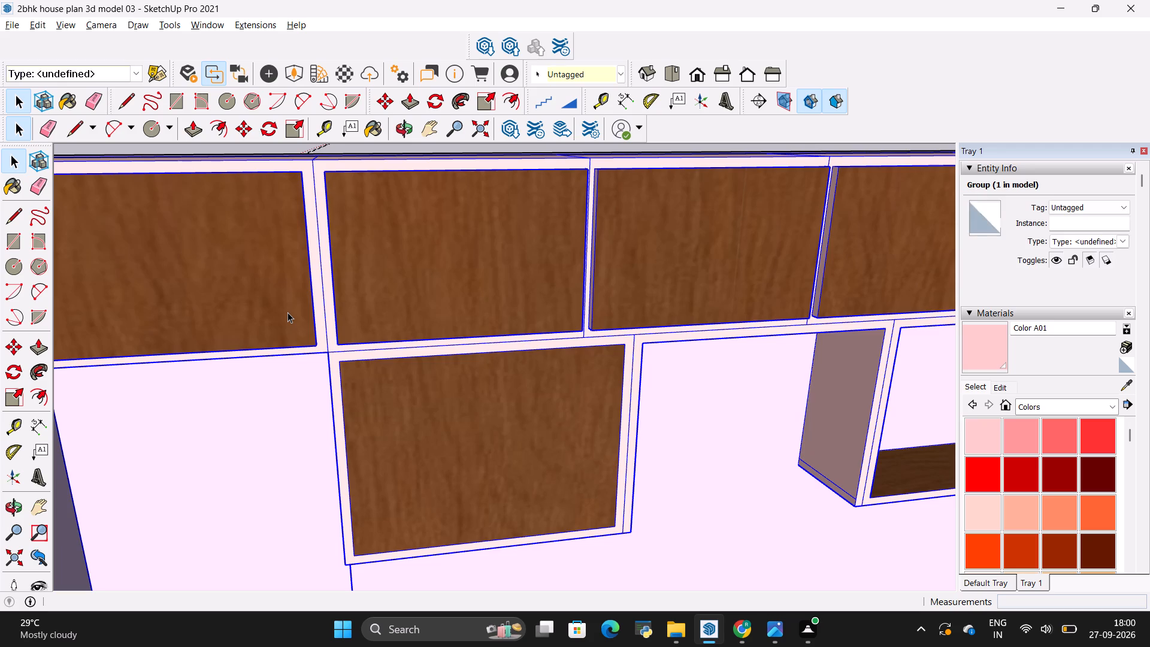
pyautogui.doubleClick(287, 312)
pyautogui.click(986, 431)
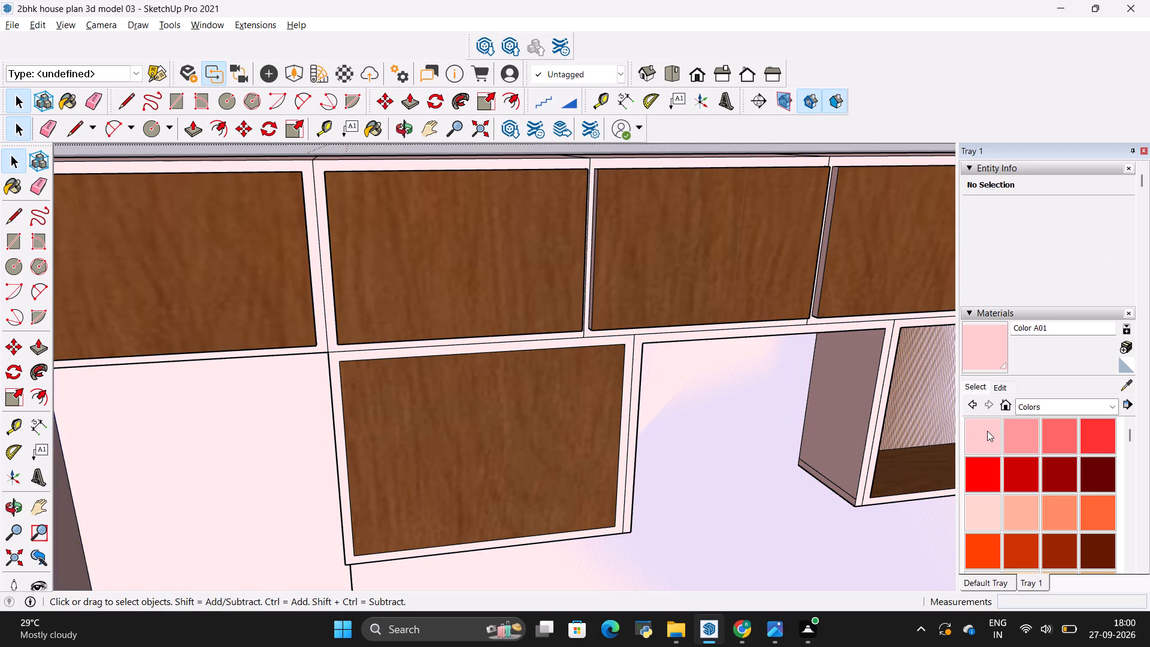
pyautogui.click(220, 319)
pyautogui.click(435, 300)
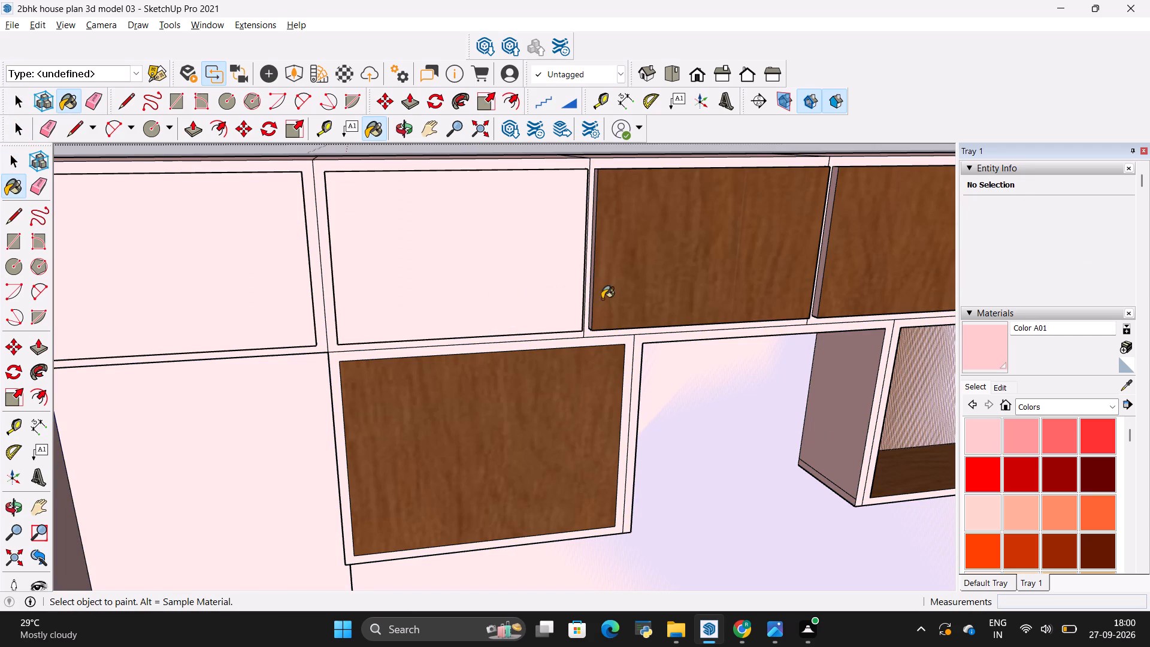
pyautogui.click(609, 297)
pyautogui.scroll(-10, 201, 298)
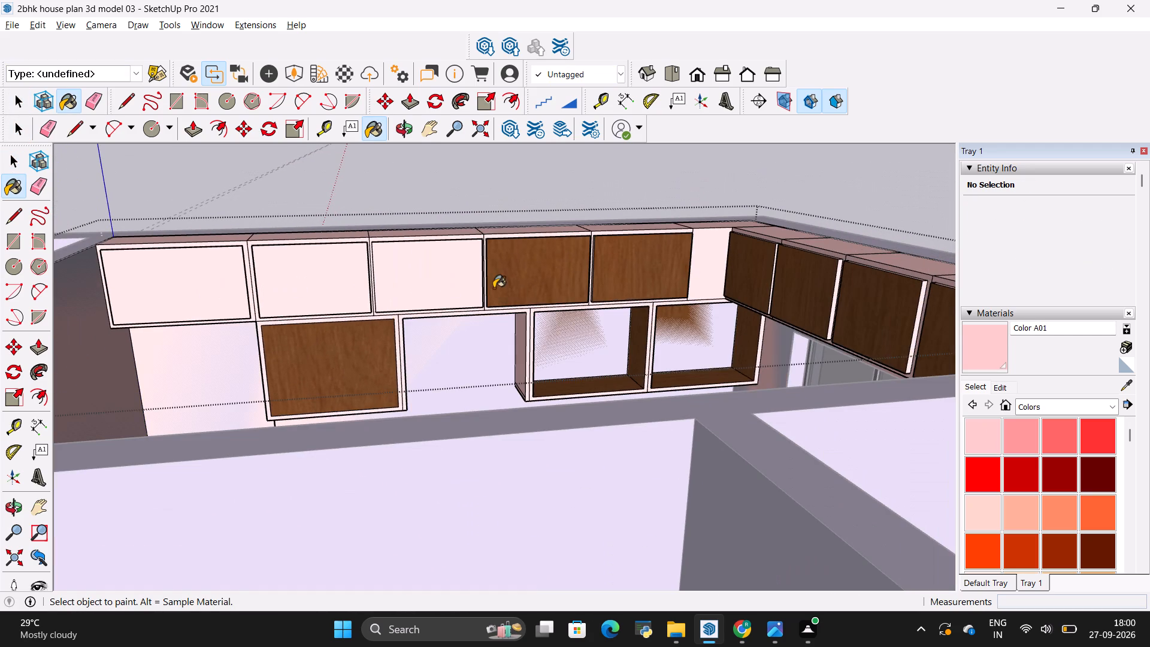
pyautogui.click(510, 284)
pyautogui.click(640, 282)
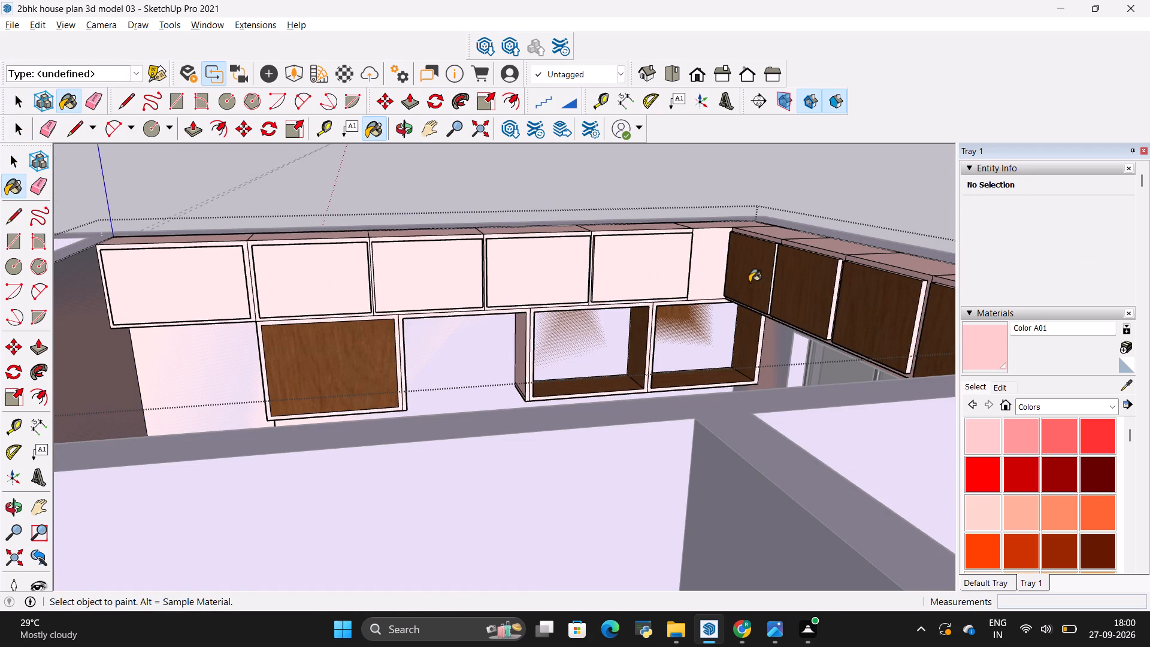
# Paint the five upper cabinet doors above the kitchen window wall with Color A01.
pyautogui.click(748, 280)
pyautogui.click(798, 292)
pyautogui.click(888, 334)
pyautogui.scroll(-4, 502, 283)
pyautogui.scroll(2, 755, 321)
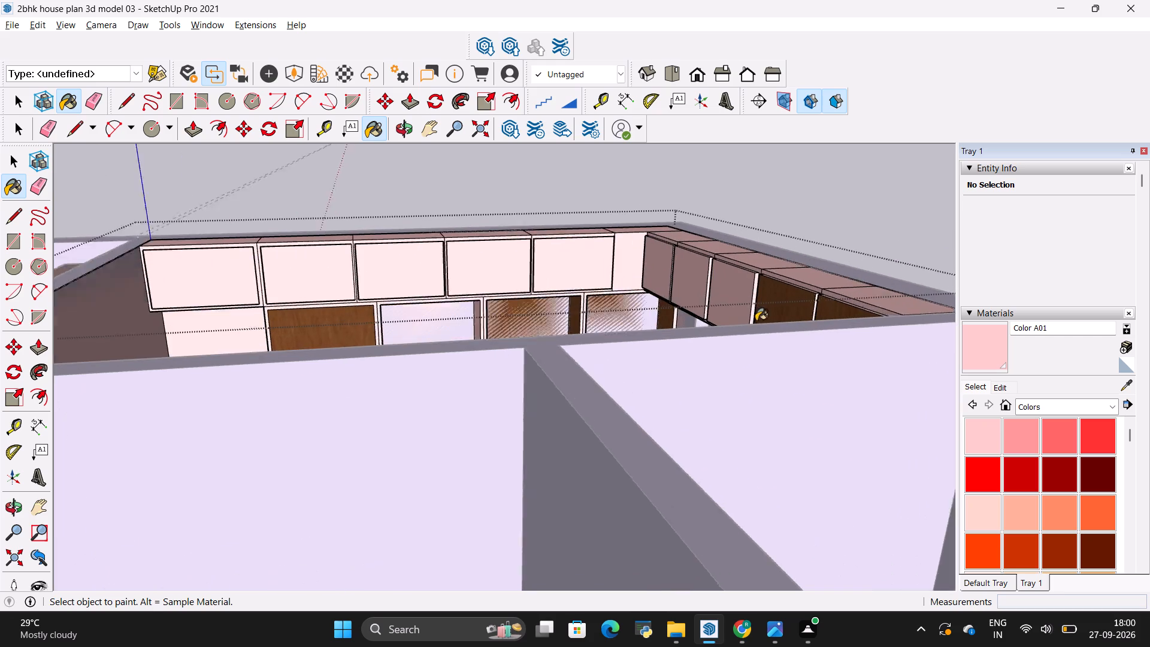
pyautogui.scroll(2, 756, 321)
pyautogui.moveTo(196, 377); pyautogui.dragTo(455, 473, button='middle')
pyautogui.scroll(2, 374, 229)
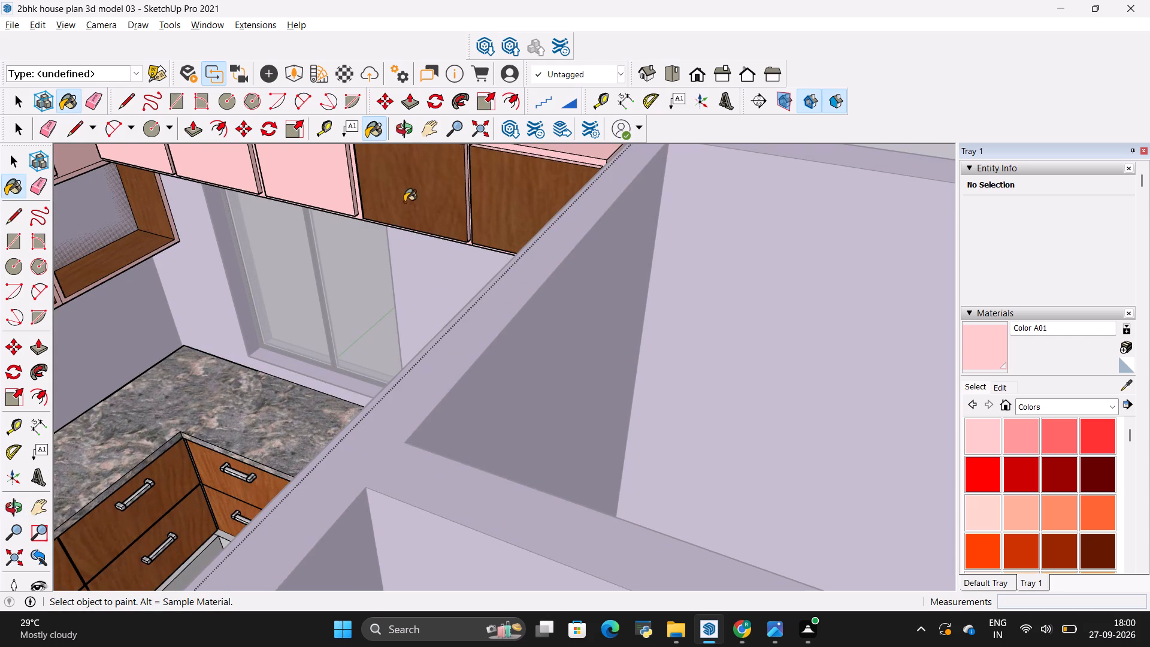
pyautogui.click(405, 201)
pyautogui.click(543, 206)
# Leave the cabinet group and examine the repainted kitchen wall cabinets from several angles for doors still in wood.
pyautogui.scroll(-11, 586, 268)
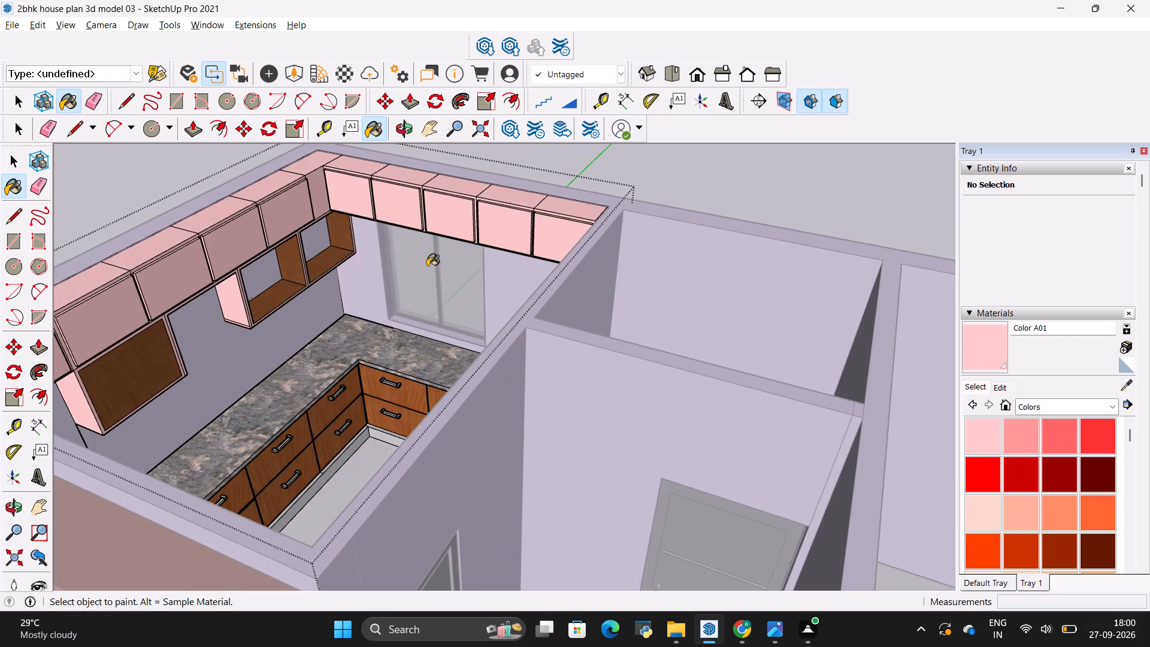
pyautogui.moveTo(350, 280); pyautogui.dragTo(147, 282, button='middle')
pyautogui.scroll(-5, 486, 283)
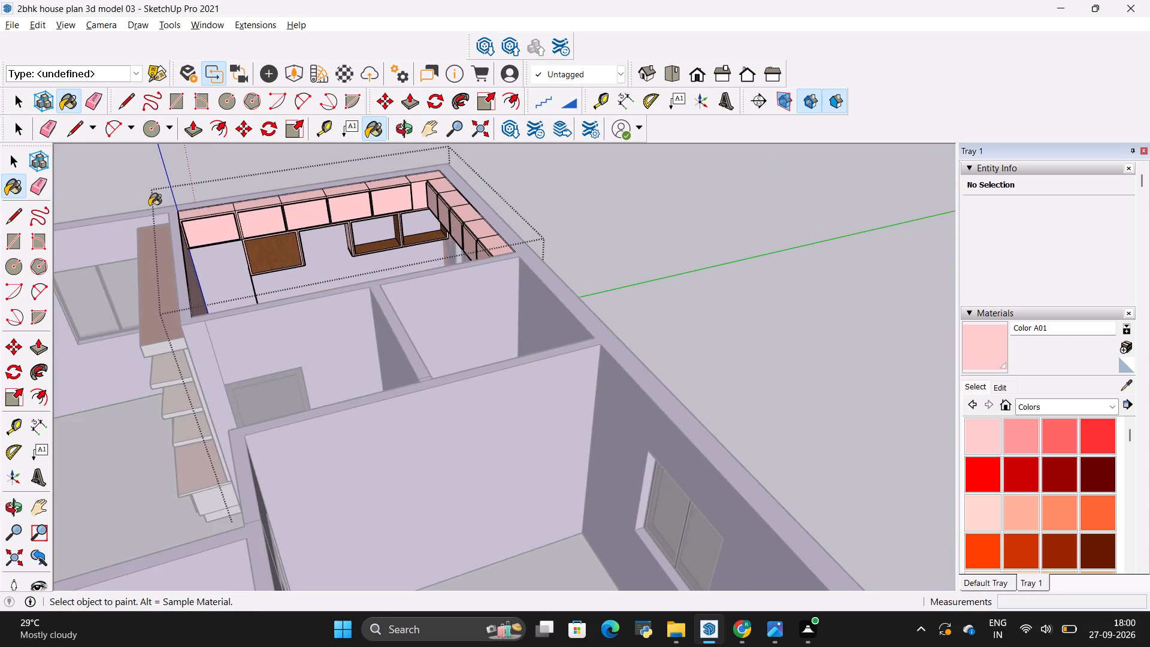
pyautogui.scroll(11, 153, 199)
pyautogui.press('space')
pyautogui.click(313, 370)
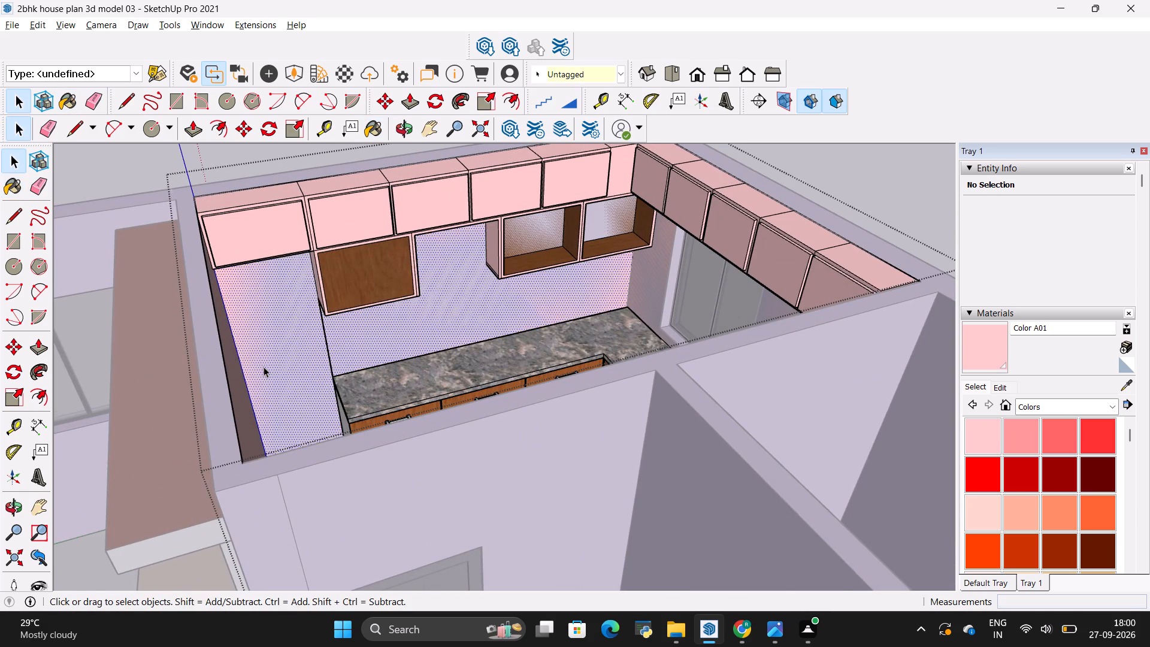
pyautogui.scroll(3, 264, 367)
pyautogui.scroll(-4, 261, 366)
pyautogui.press('space')
pyautogui.click(414, 314)
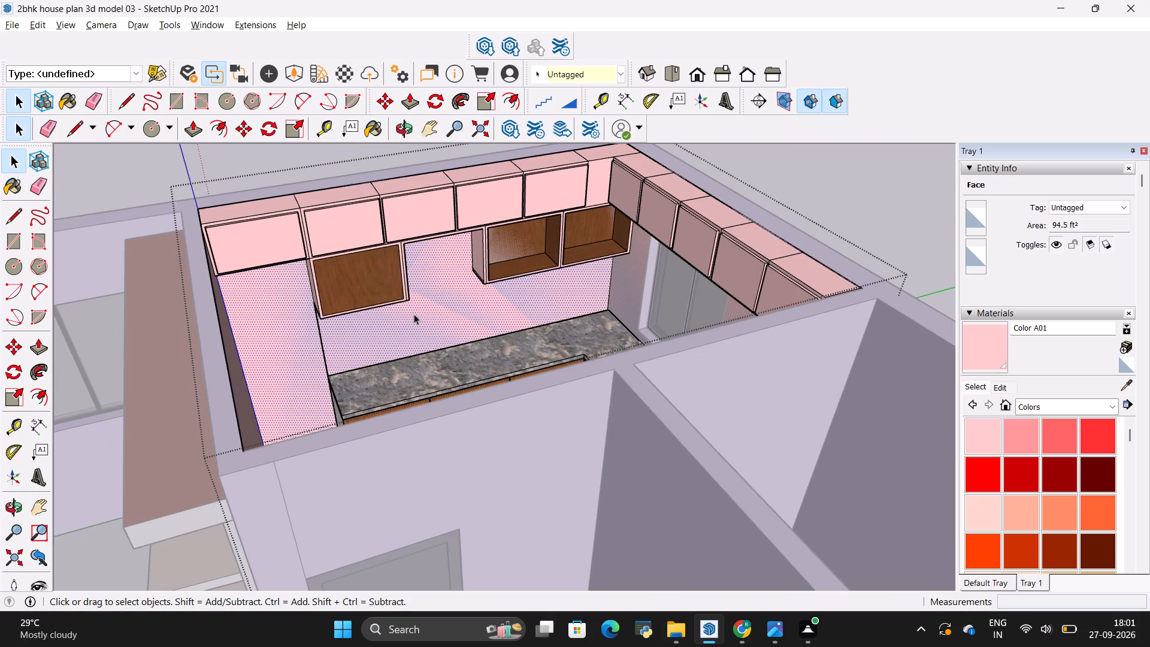
pyautogui.click(414, 314)
pyautogui.click(903, 209)
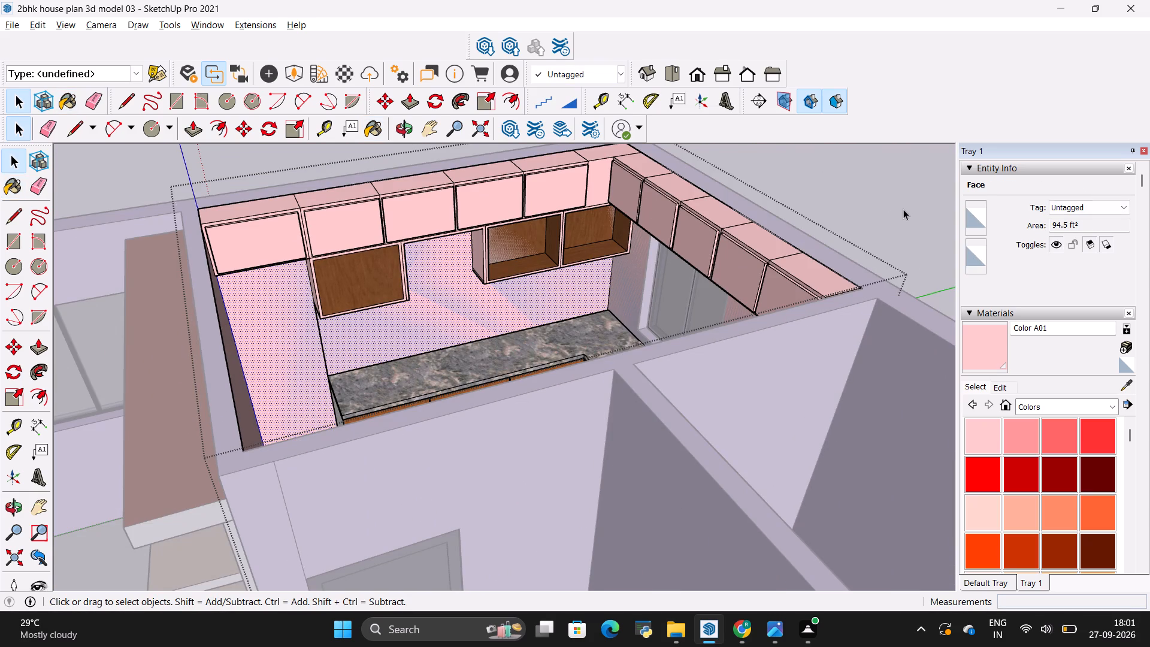
pyautogui.scroll(-10, 413, 316)
pyautogui.moveTo(414, 322); pyautogui.dragTo(551, 380, button='middle')
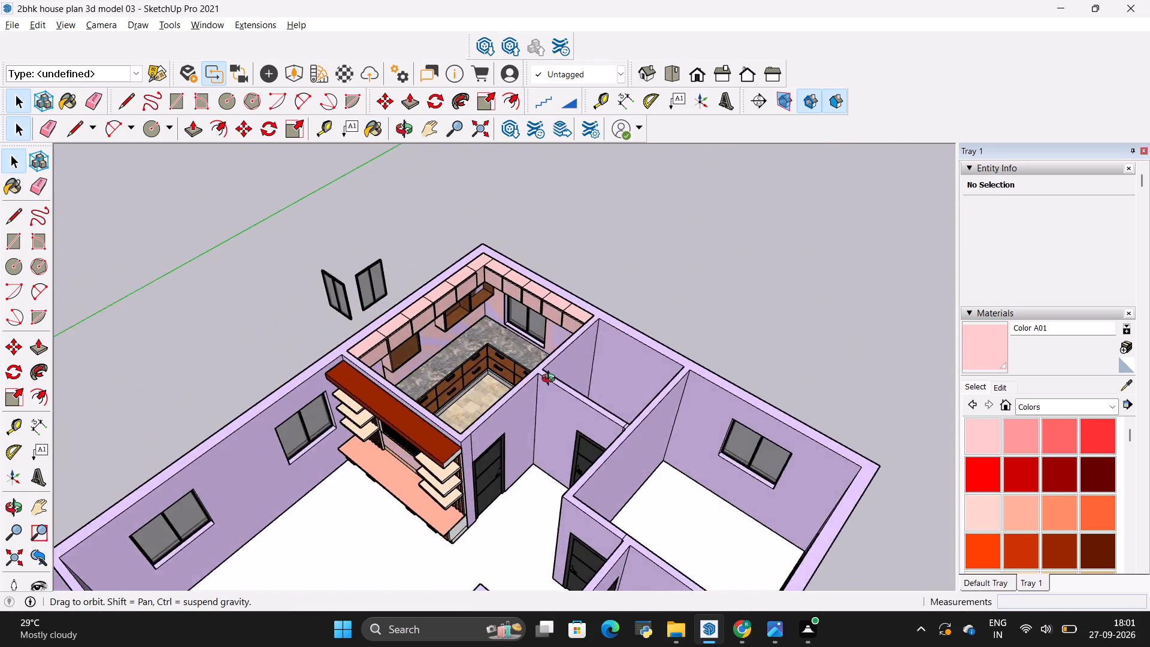
pyautogui.moveTo(551, 380); pyautogui.dragTo(542, 329, button='middle')
pyautogui.scroll(4, 456, 238)
pyautogui.scroll(2, 488, 315)
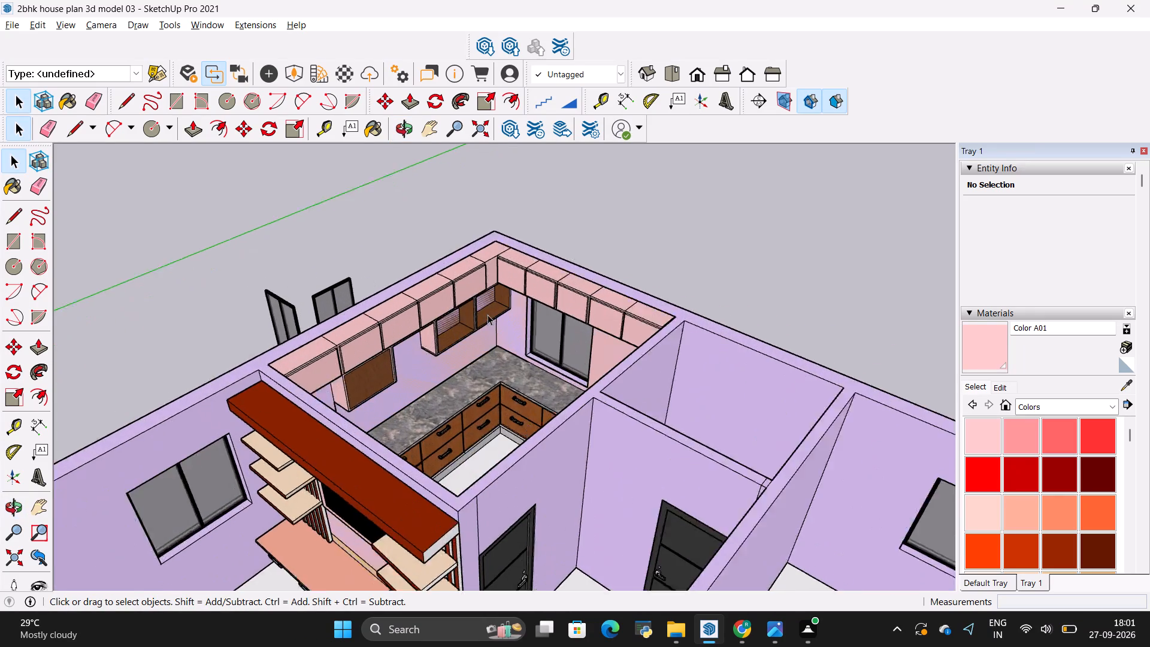
pyautogui.scroll(2, 488, 315)
pyautogui.scroll(4, 458, 491)
pyautogui.scroll(-3, 458, 483)
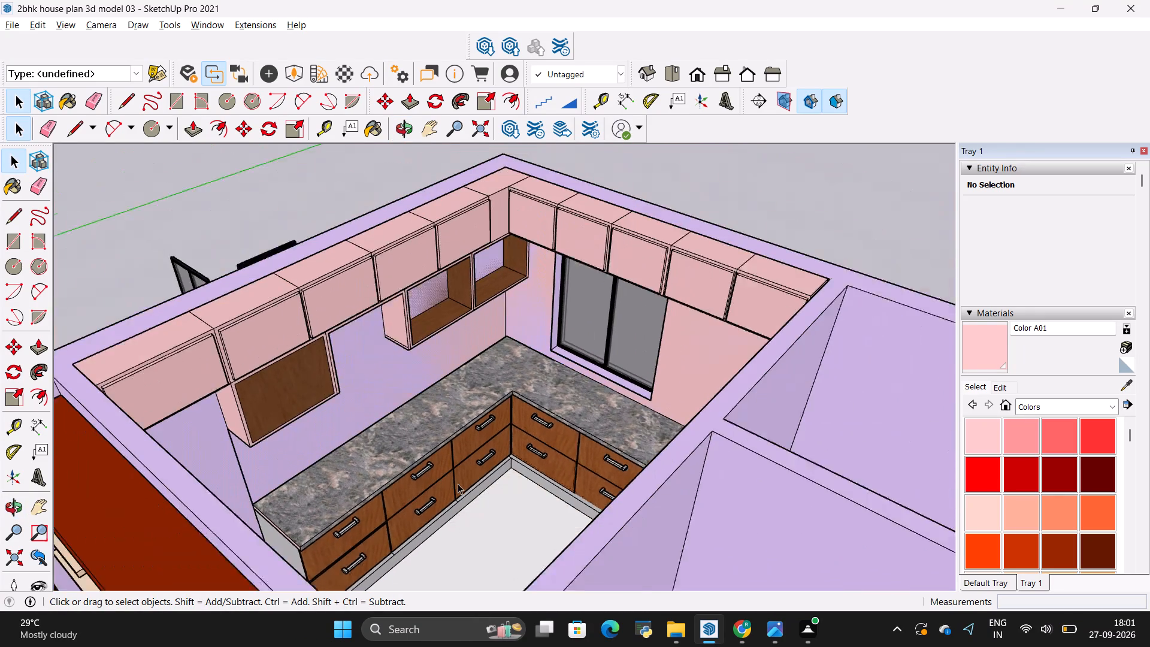
pyautogui.scroll(-1, 458, 483)
pyautogui.moveTo(452, 489); pyautogui.dragTo(335, 453, button='middle')
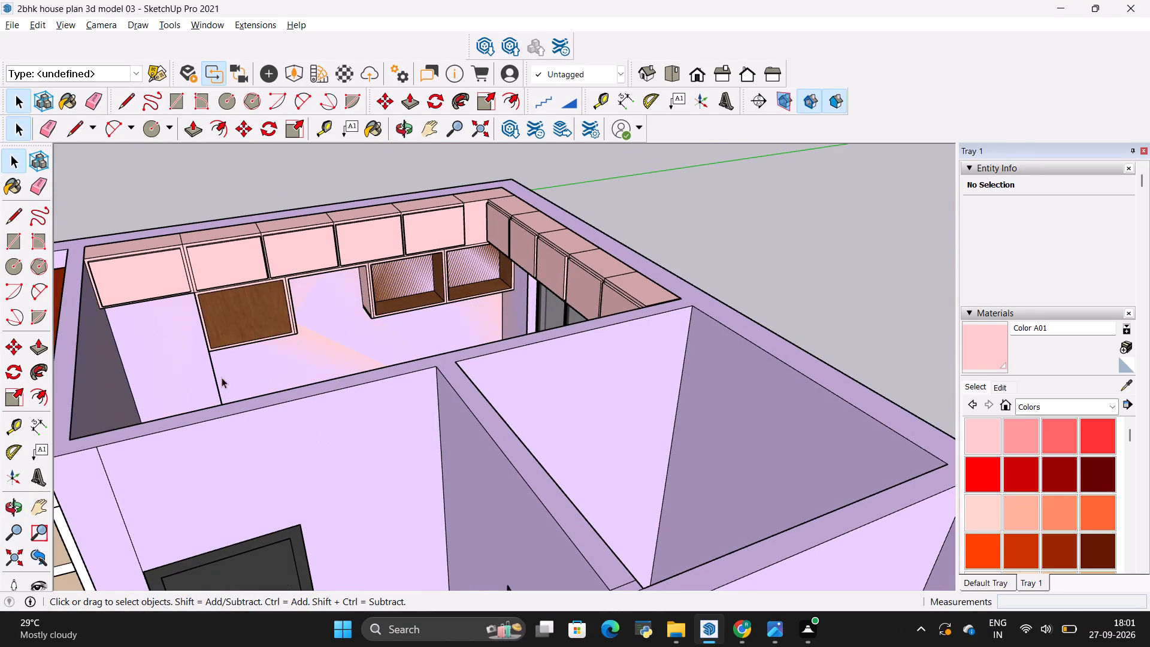
pyautogui.moveTo(251, 406); pyautogui.dragTo(399, 443, button='middle')
pyautogui.scroll(7, 225, 361)
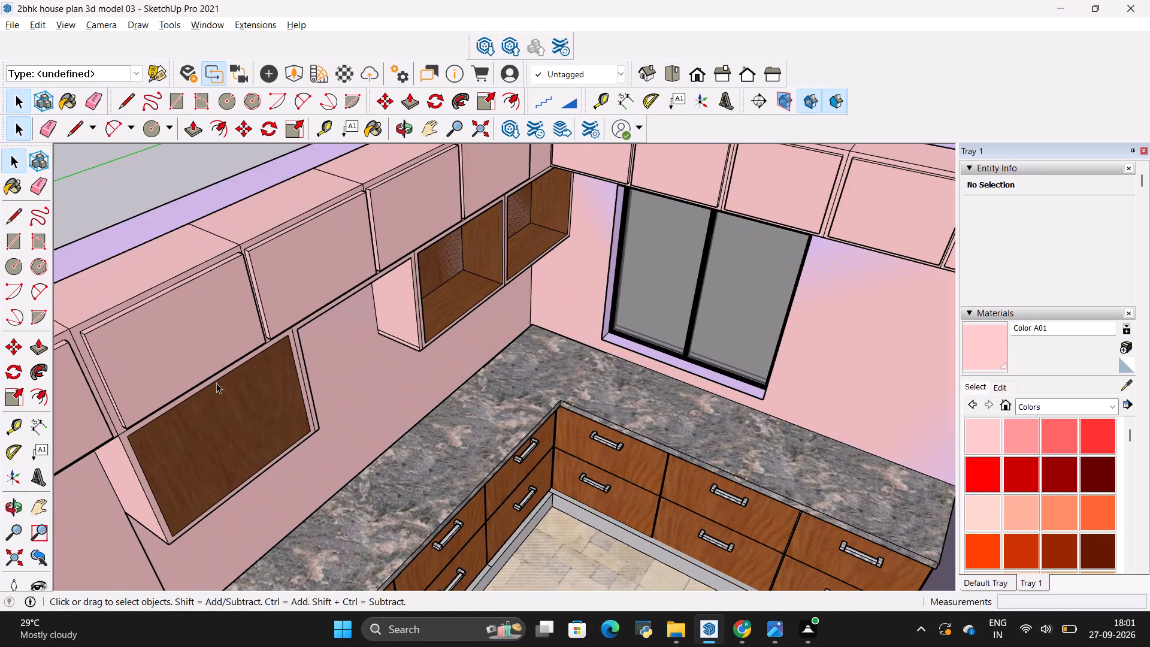
# Paint the door of the lower wall cabinet beneath the upper row with Color A01 and leave the group.
pyautogui.press('space')
pyautogui.doubleClick(227, 415)
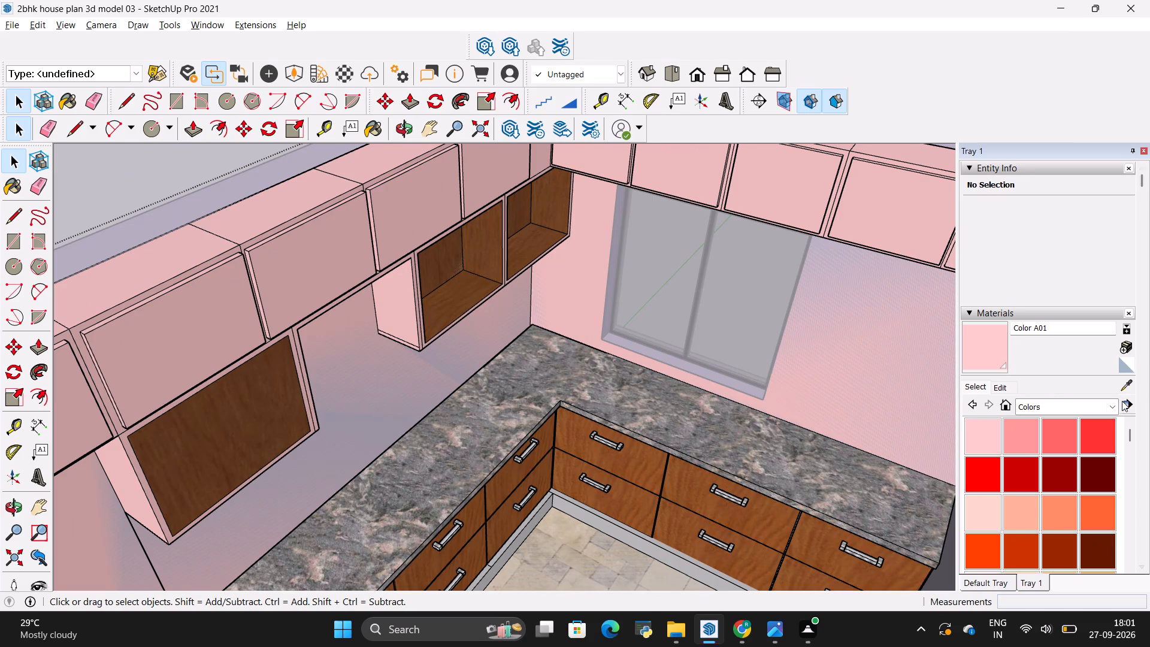
pyautogui.click(992, 443)
pyautogui.click(248, 419)
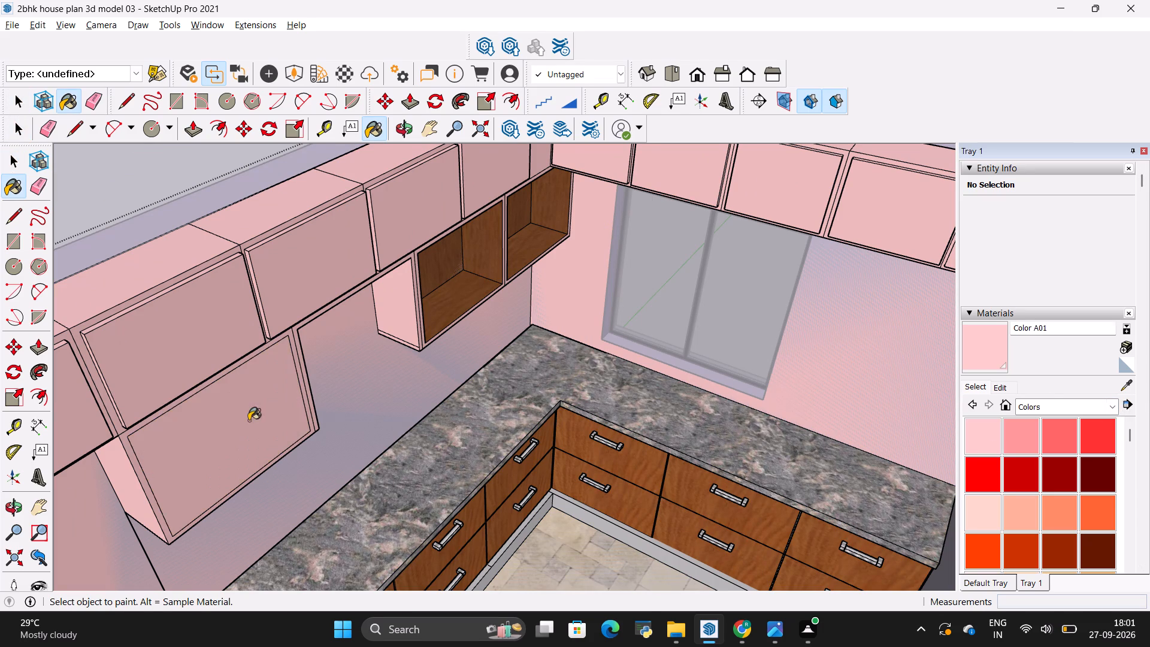
pyautogui.scroll(-3, 449, 401)
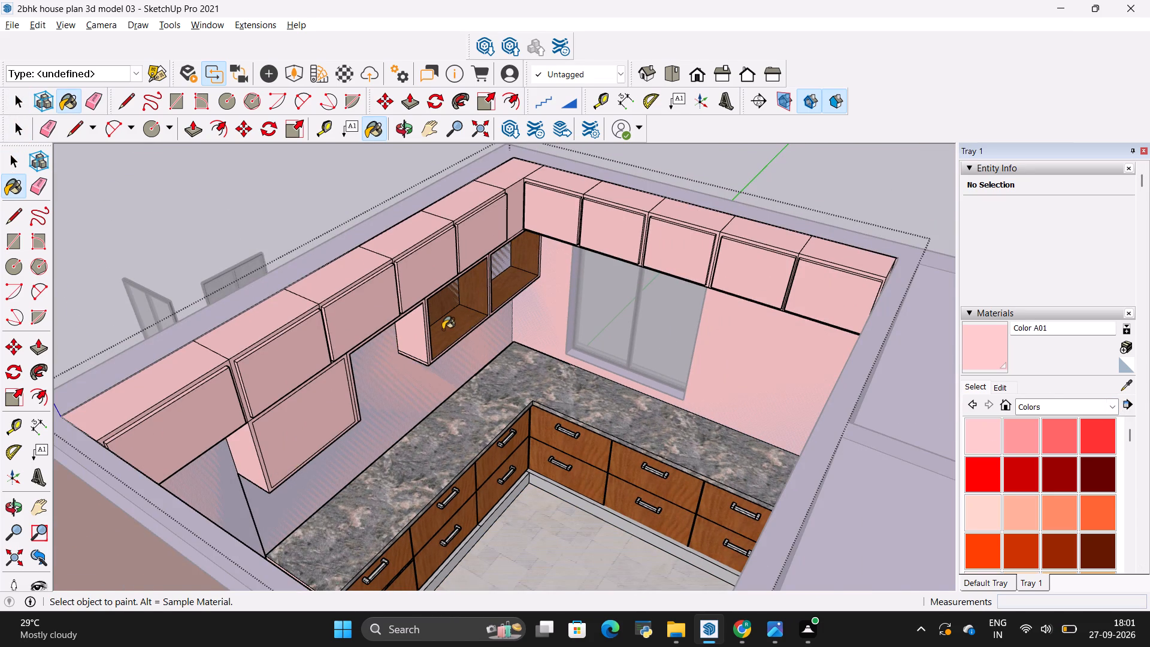
pyautogui.scroll(-3, 443, 329)
pyautogui.press('space')
pyautogui.click(540, 515)
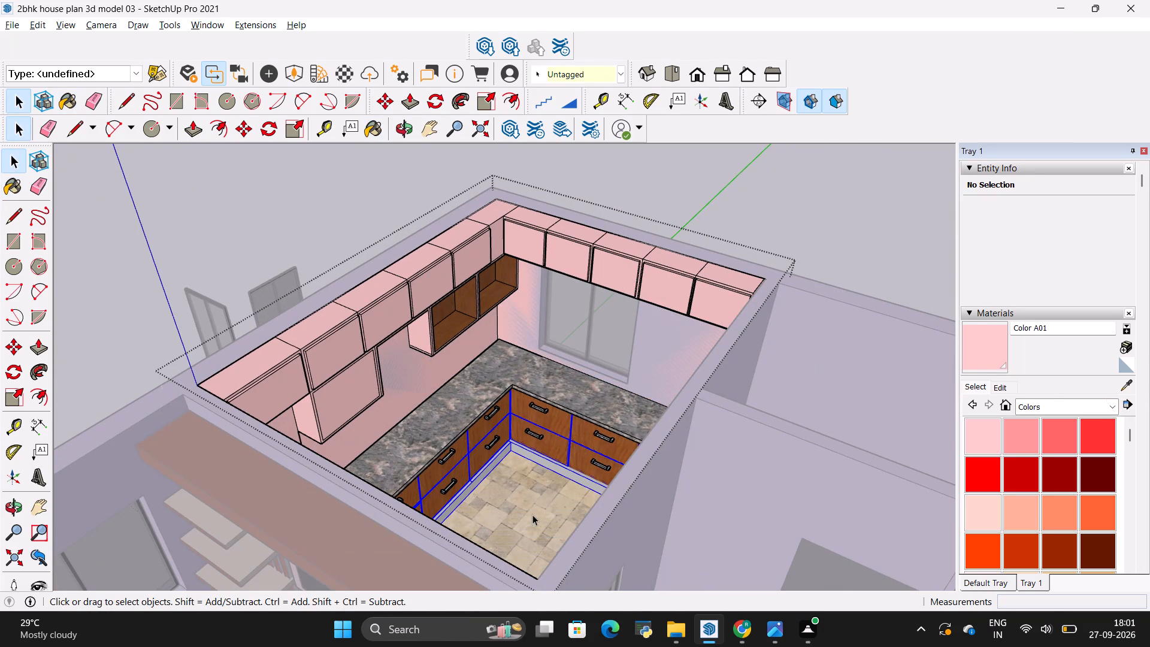
pyautogui.press('space')
pyautogui.click(794, 199)
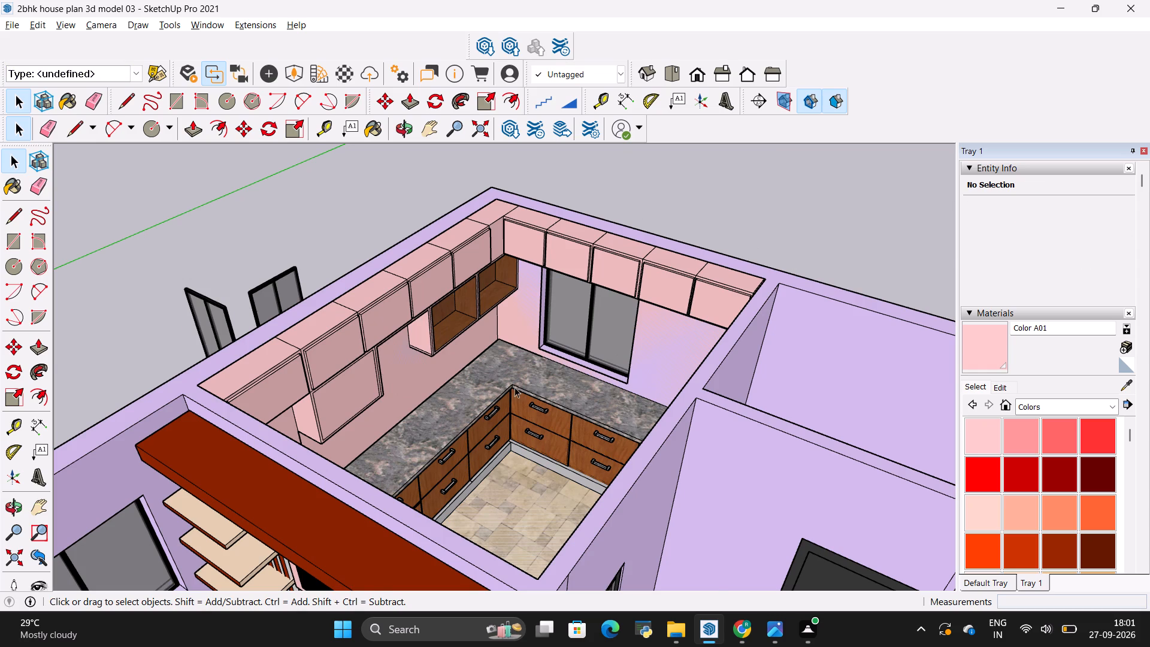
# Import the cooktop model Group_240 from the Downloads folder and place it above the long kitchen counter.
pyautogui.scroll(2, 511, 386)
pyautogui.scroll(-4, 519, 369)
pyautogui.moveTo(610, 387); pyautogui.dragTo(582, 404, button='middle')
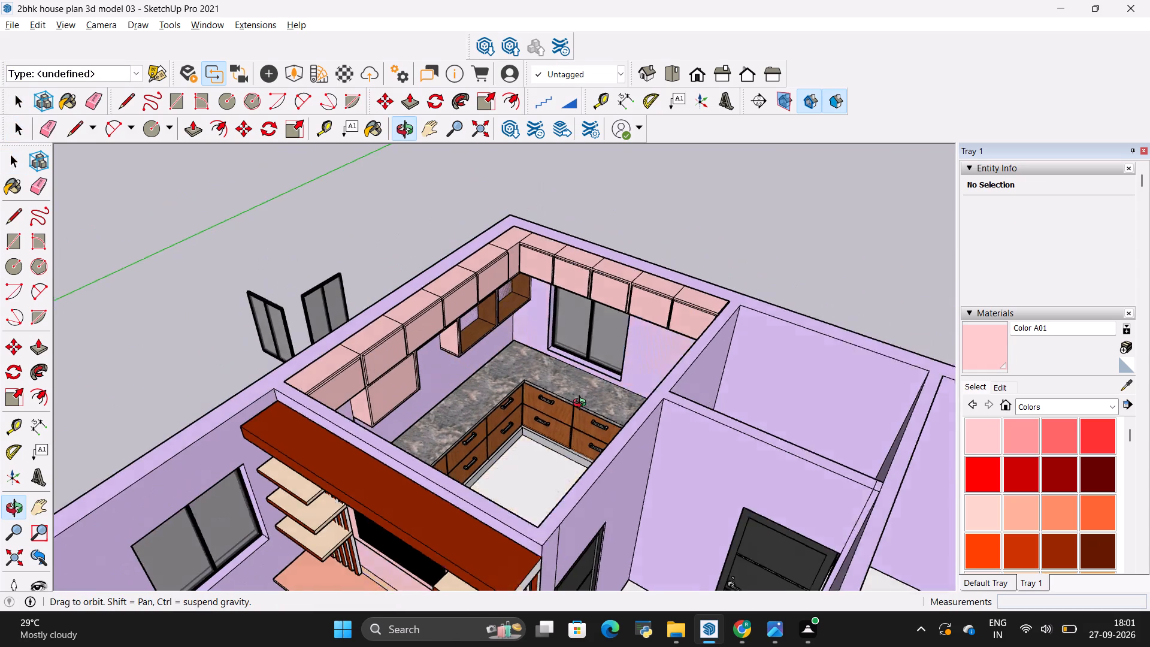
pyautogui.moveTo(582, 404); pyautogui.dragTo(519, 414, button='middle')
pyautogui.click(10, 25)
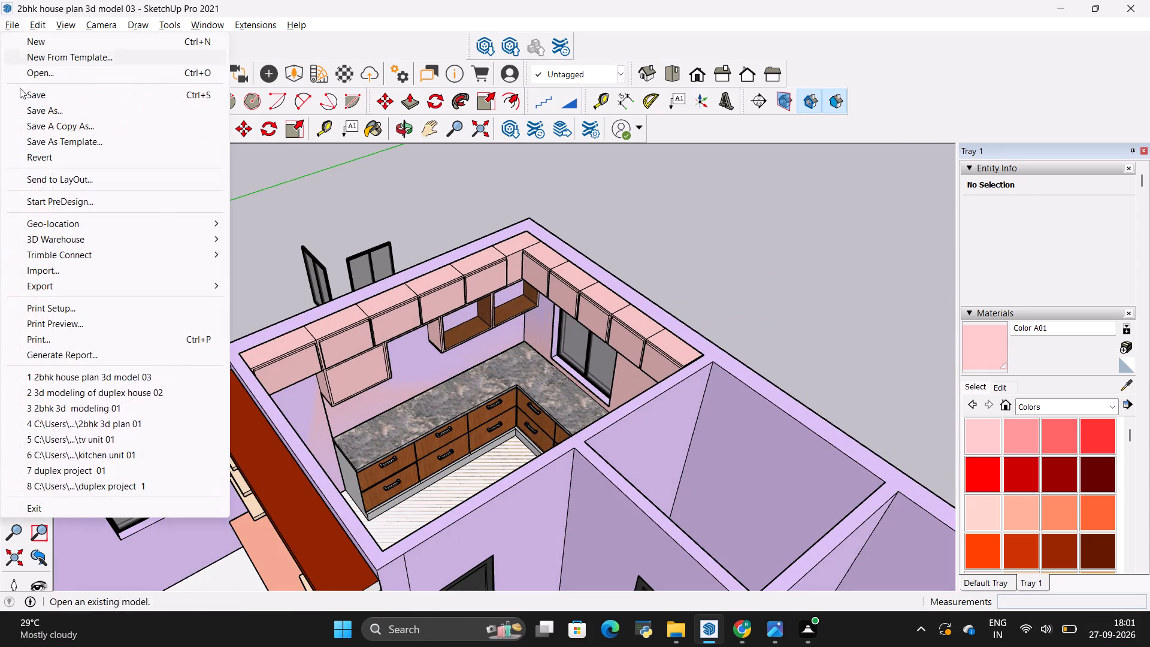
pyautogui.click(88, 267)
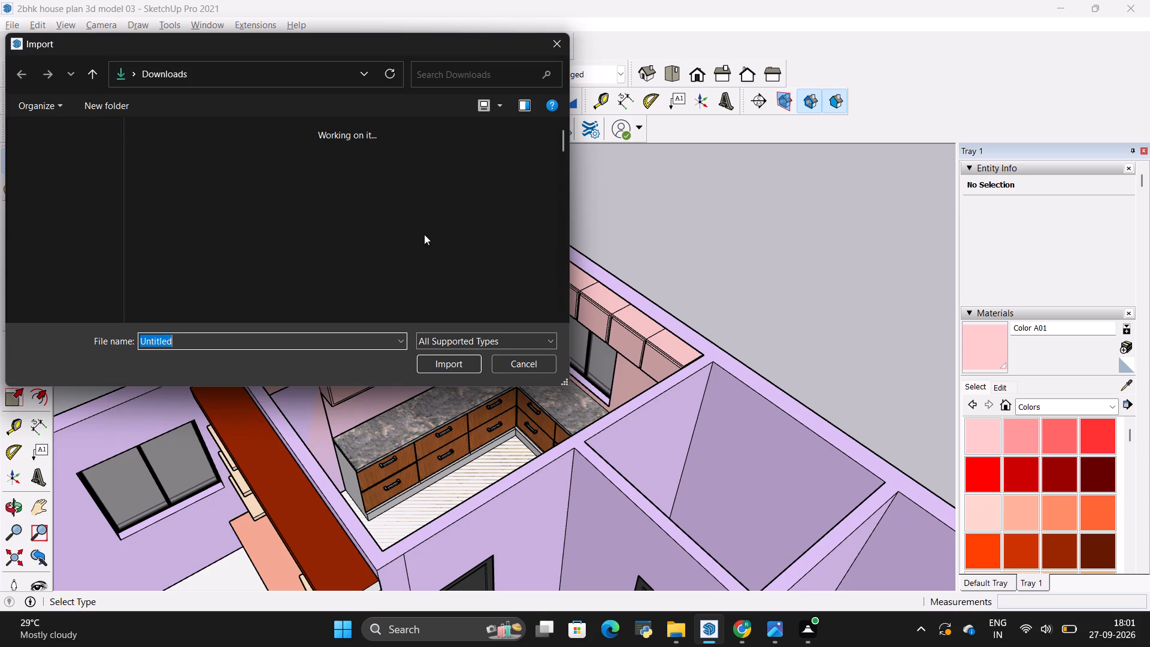
pyautogui.scroll(-2, 320, 215)
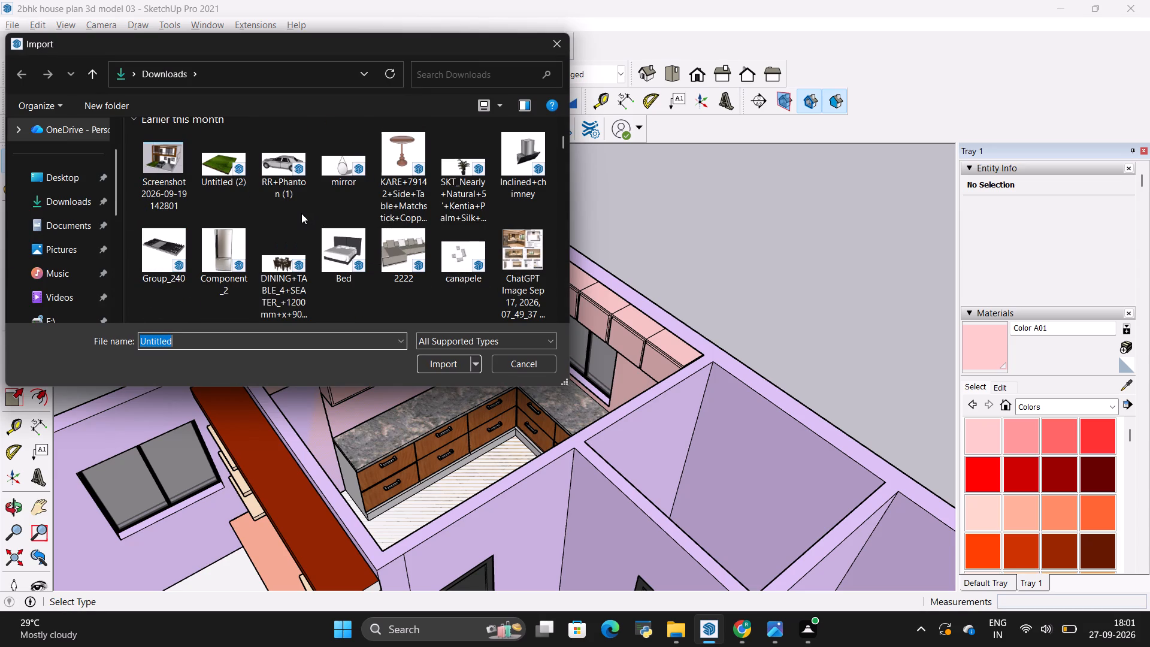
pyautogui.click(152, 253)
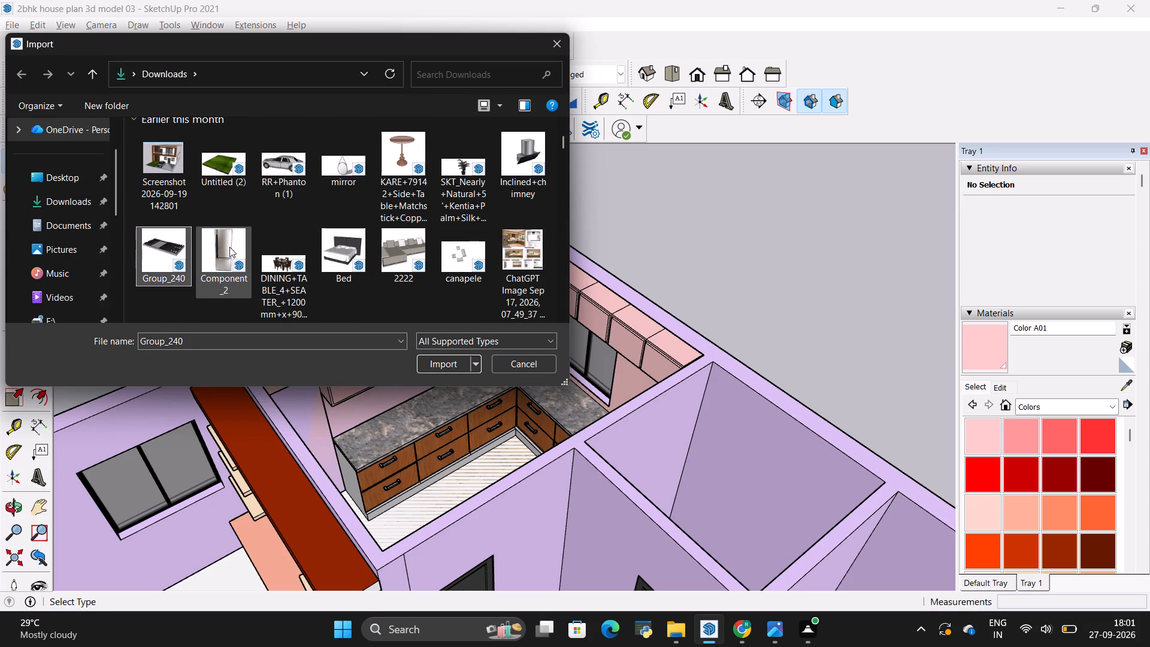
pyautogui.keyDown('ctrl'); pyautogui.click(231, 247); pyautogui.keyUp('ctrl')
pyautogui.keyDown('ctrl'); pyautogui.click(172, 246); pyautogui.keyUp('ctrl')
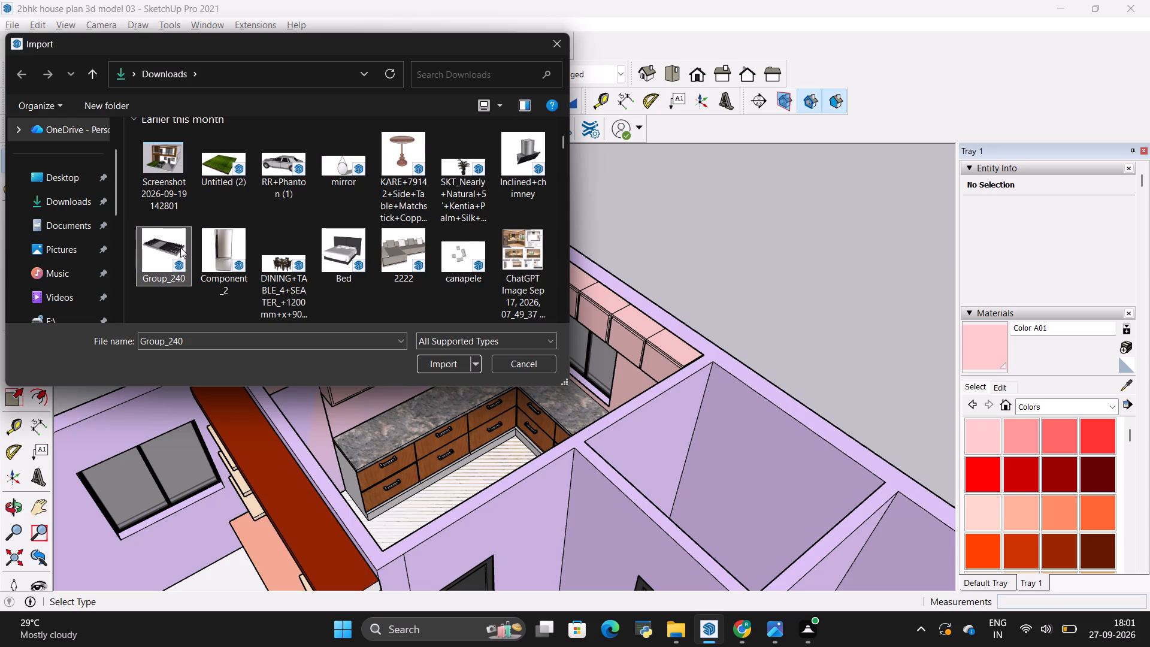
pyautogui.click(432, 361)
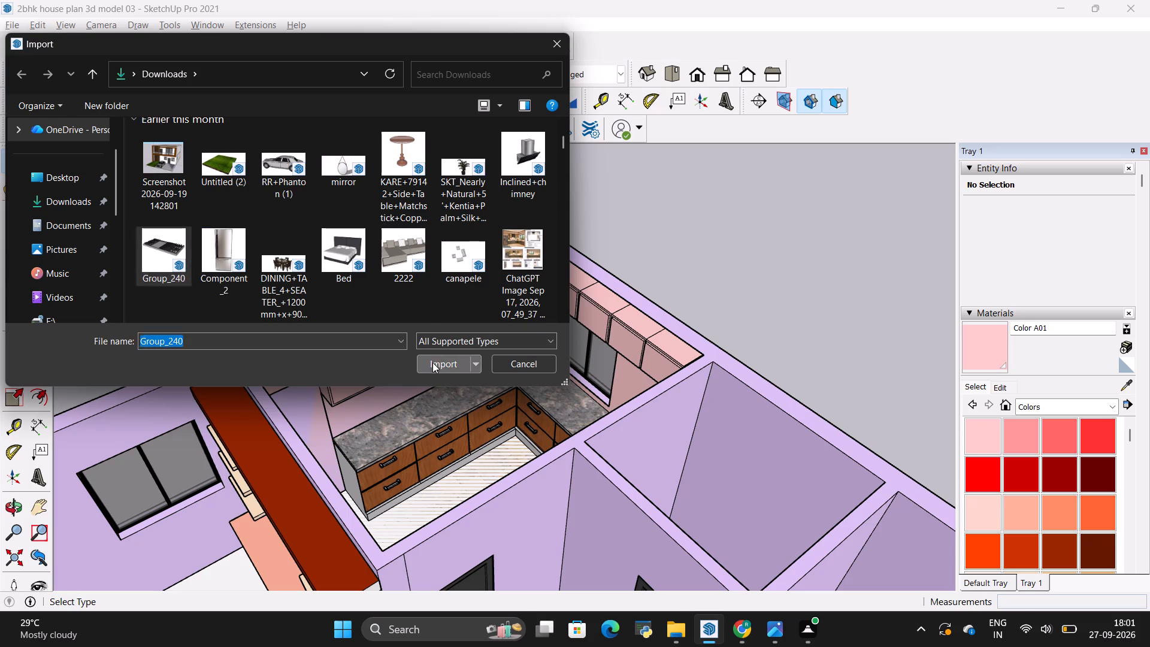
pyautogui.scroll(6, 446, 406)
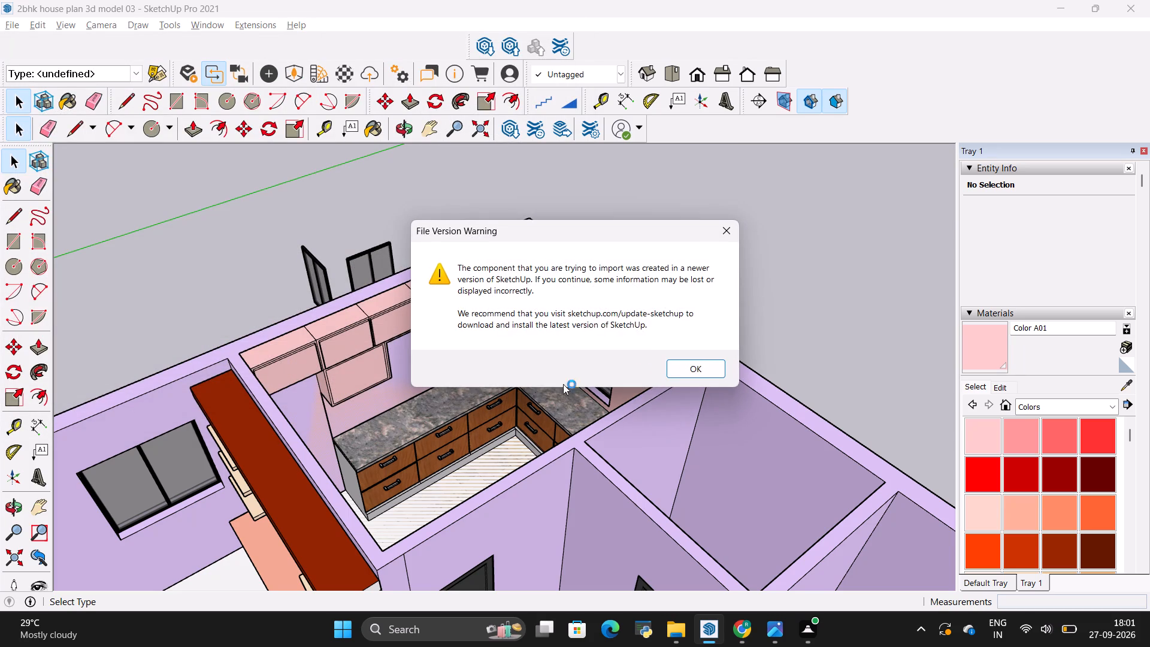
pyautogui.click(689, 376)
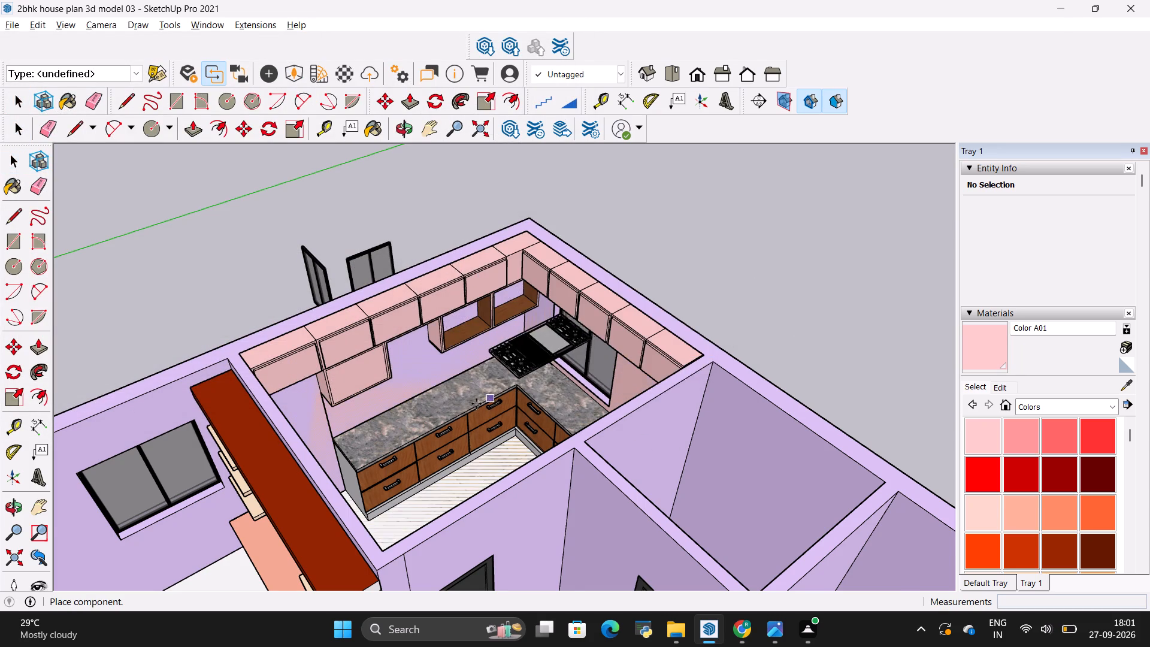
pyautogui.scroll(1, 450, 406)
pyautogui.scroll(3, 404, 430)
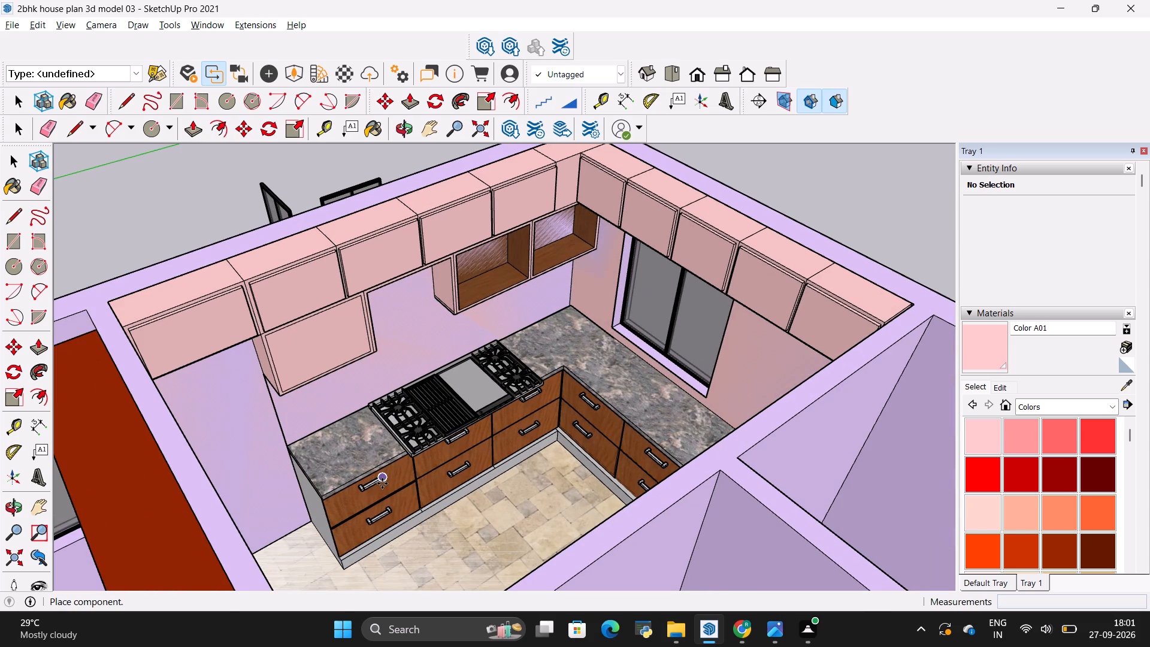
pyautogui.click(382, 483)
# Move the cooktop about 3' 8" so its lower back corner rests on the countertop against the long wall.
pyautogui.scroll(5, 410, 423)
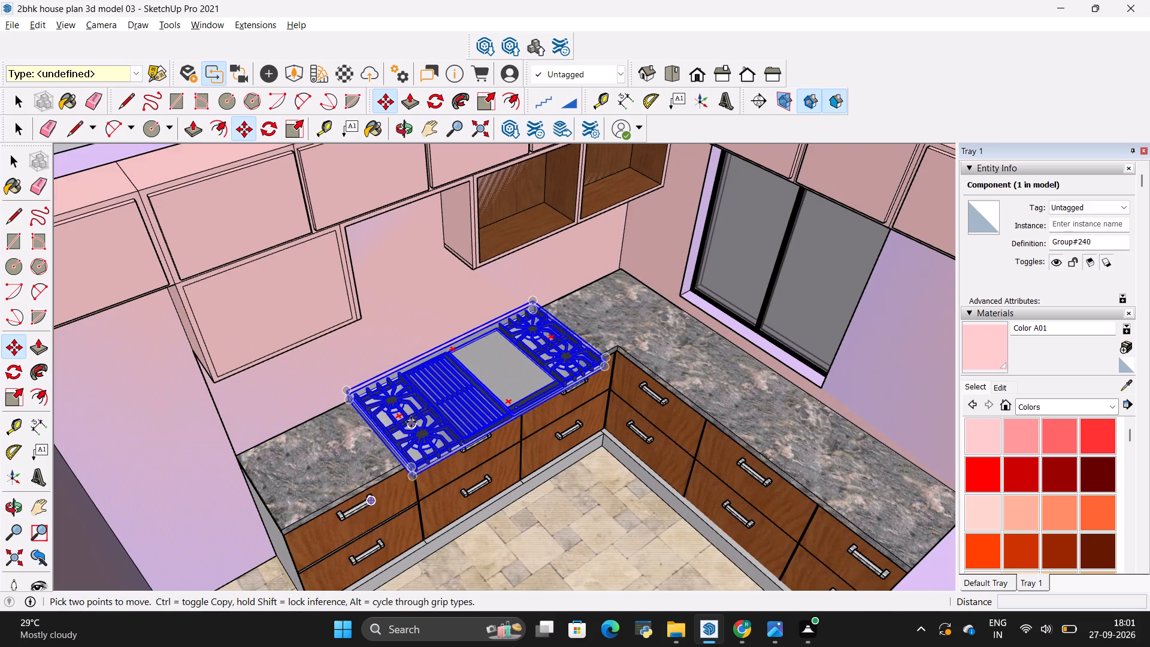
pyautogui.press('s')
pyautogui.scroll(12, 389, 438)
pyautogui.scroll(-4, 413, 442)
pyautogui.moveTo(441, 480); pyautogui.dragTo(444, 480, button='middle')
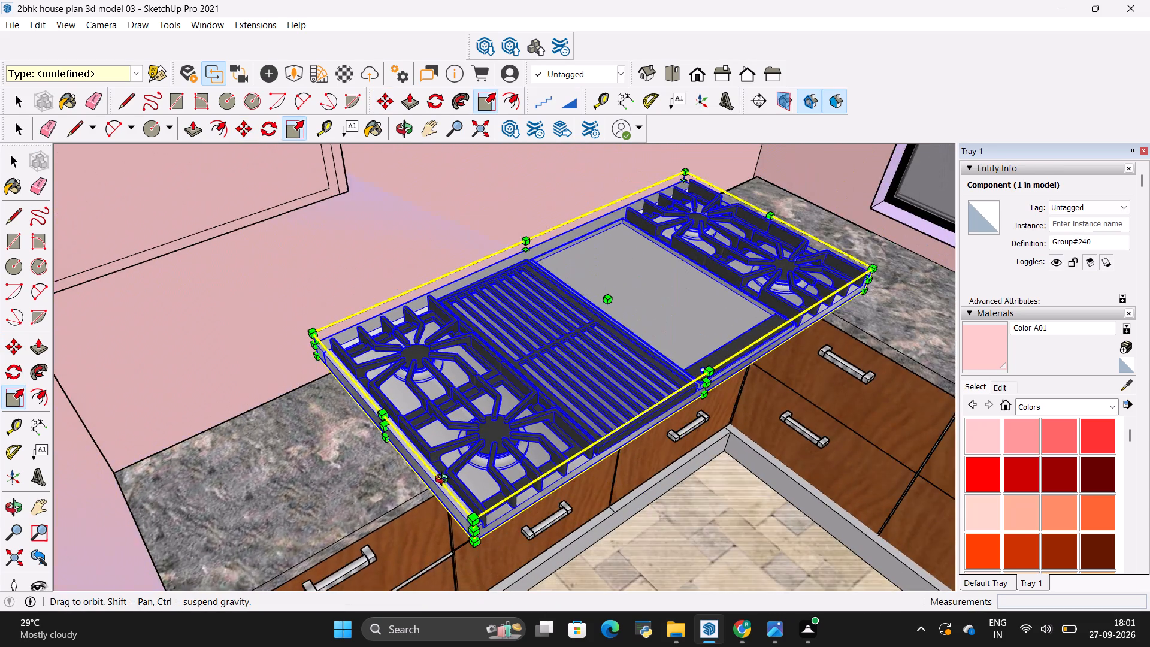
pyautogui.moveTo(444, 480); pyautogui.dragTo(562, 367, button='middle')
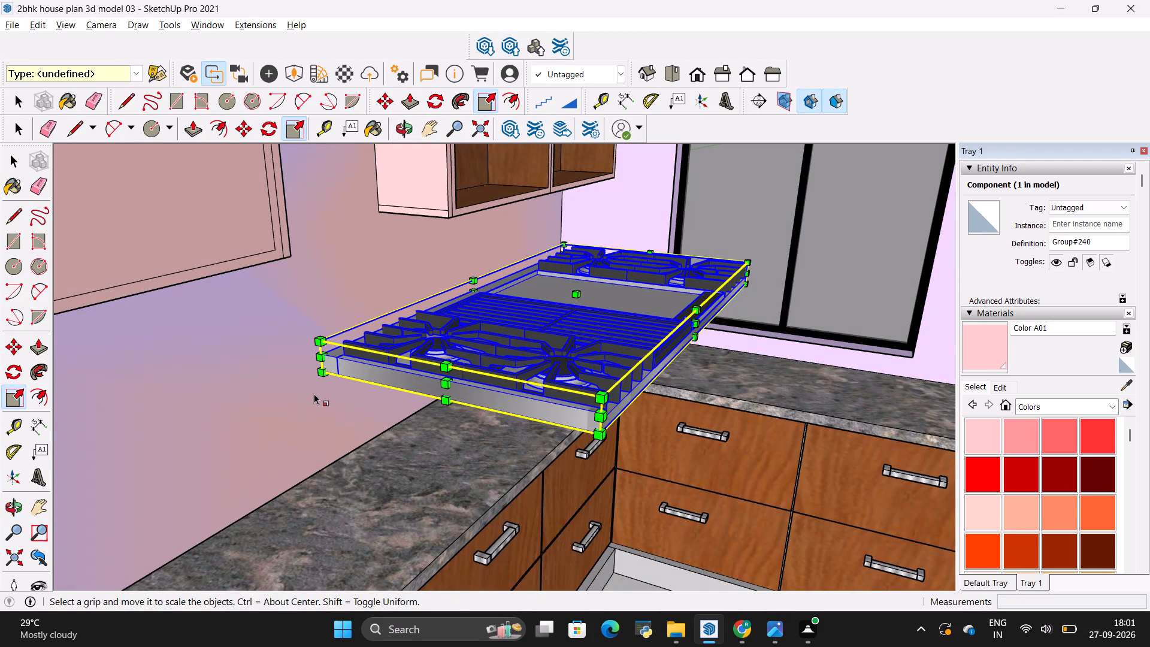
pyautogui.press('m')
pyautogui.click(324, 376)
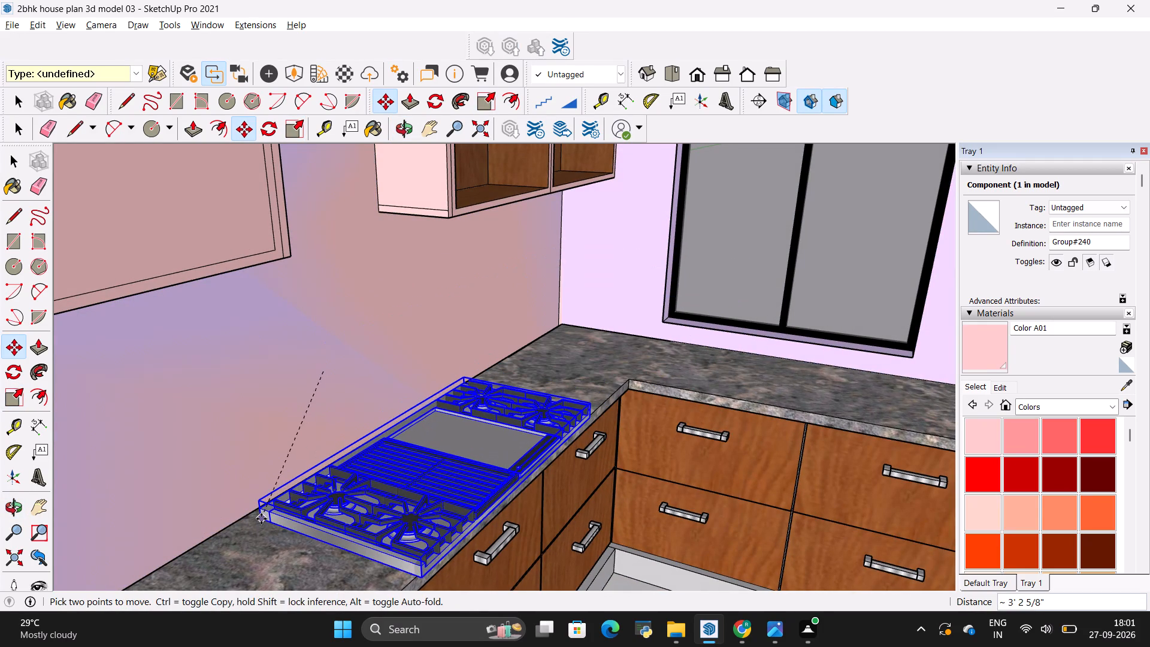
pyautogui.scroll(-3, 265, 513)
pyautogui.moveTo(268, 503); pyautogui.dragTo(284, 512, button='middle')
pyautogui.scroll(5, 286, 511)
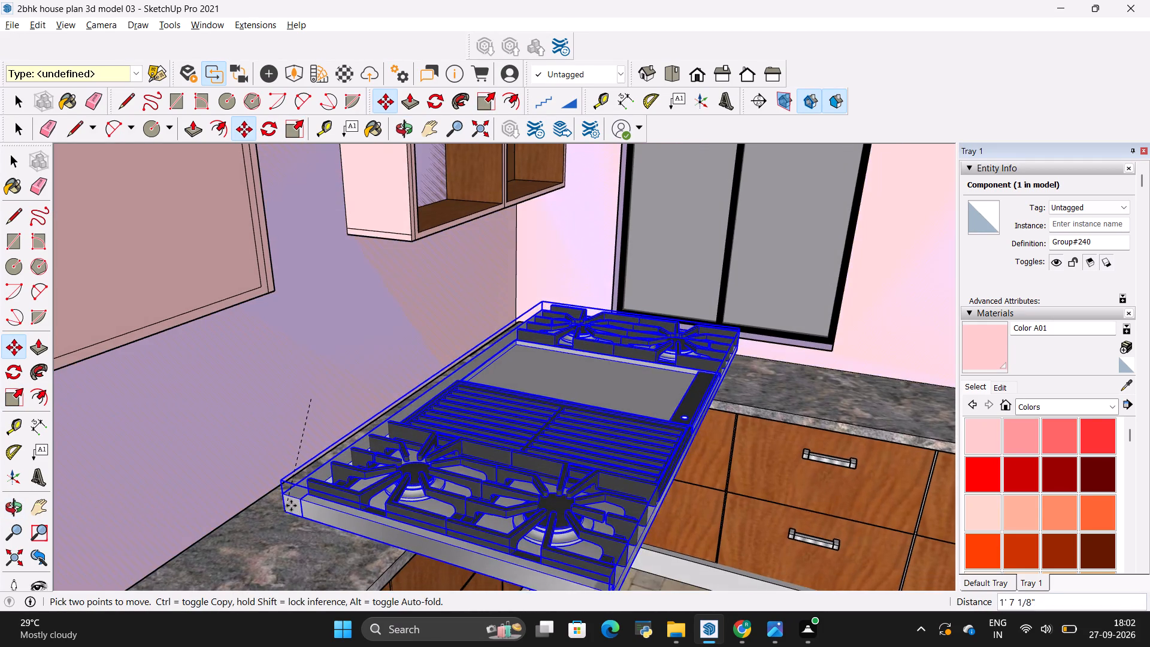
pyautogui.scroll(12, 291, 506)
pyautogui.scroll(14, 275, 458)
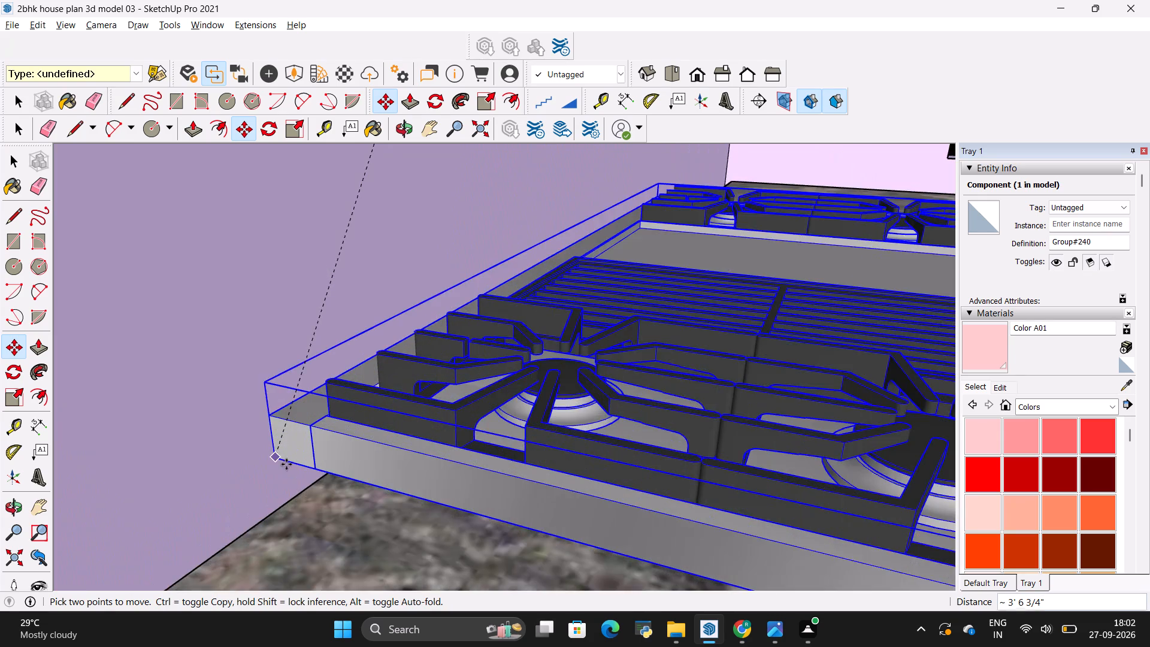
pyautogui.scroll(3, 286, 464)
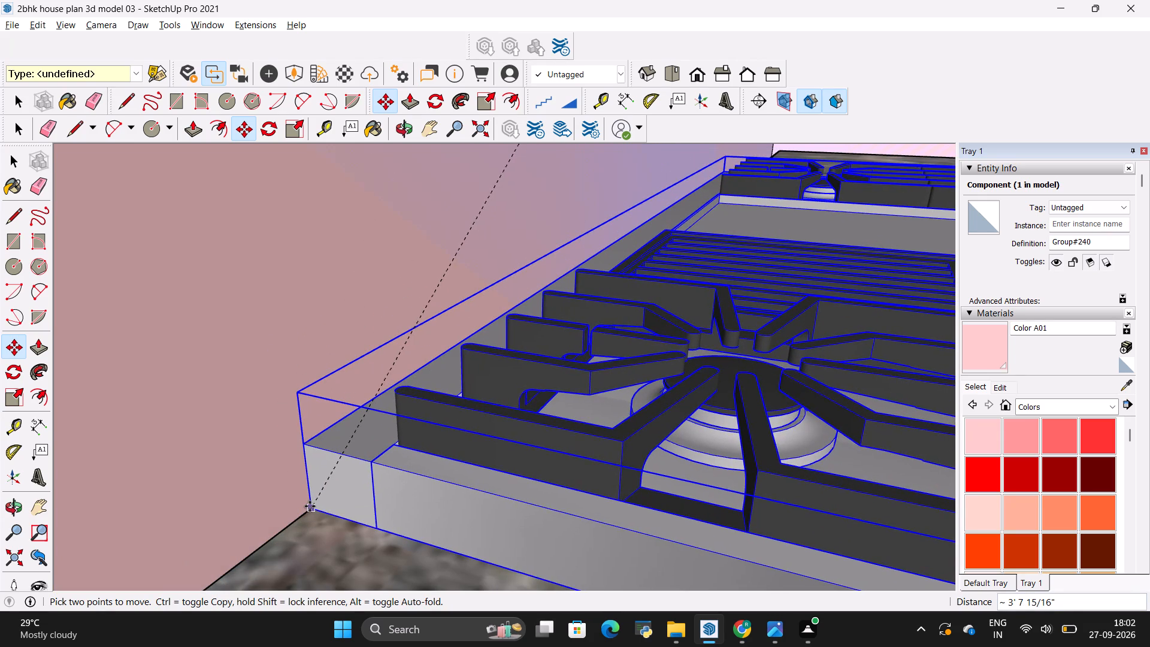
pyautogui.click(310, 506)
# Examine how the cooktop sits on the granite counter relative to the wall, drawers and upper cabinets.
pyautogui.scroll(-11, 256, 452)
pyautogui.scroll(-12, 262, 435)
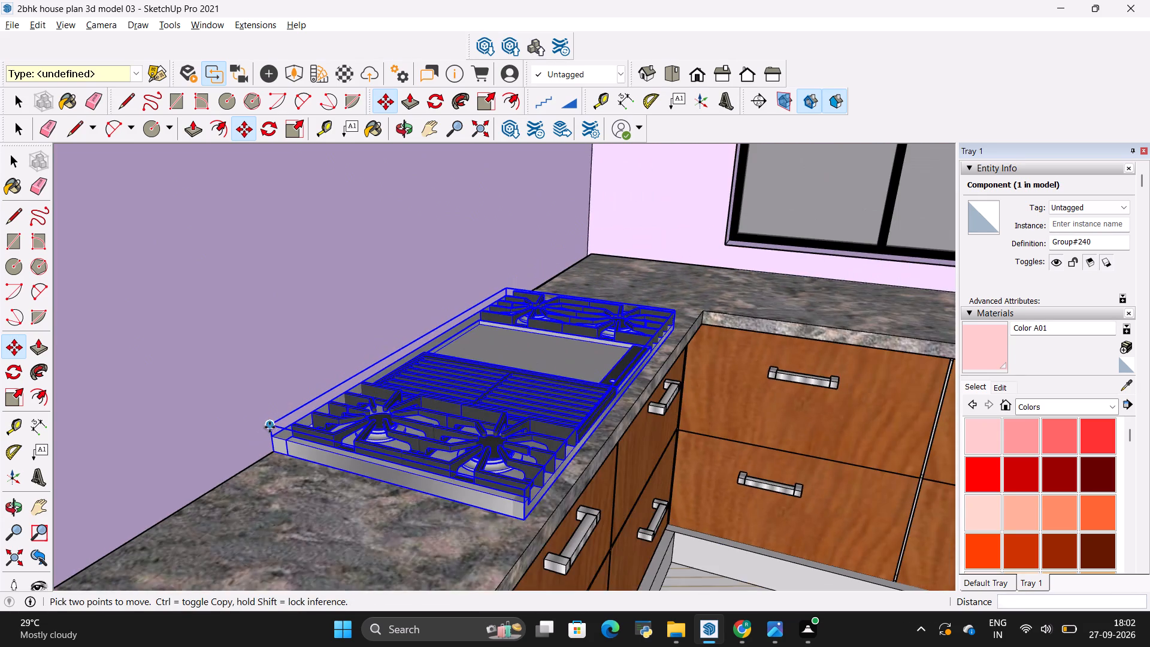
pyautogui.scroll(-4, 500, 416)
pyautogui.scroll(-3, 562, 421)
pyautogui.scroll(9, 562, 421)
pyautogui.moveTo(585, 444); pyautogui.dragTo(417, 466, button='middle')
pyautogui.scroll(-6, 449, 433)
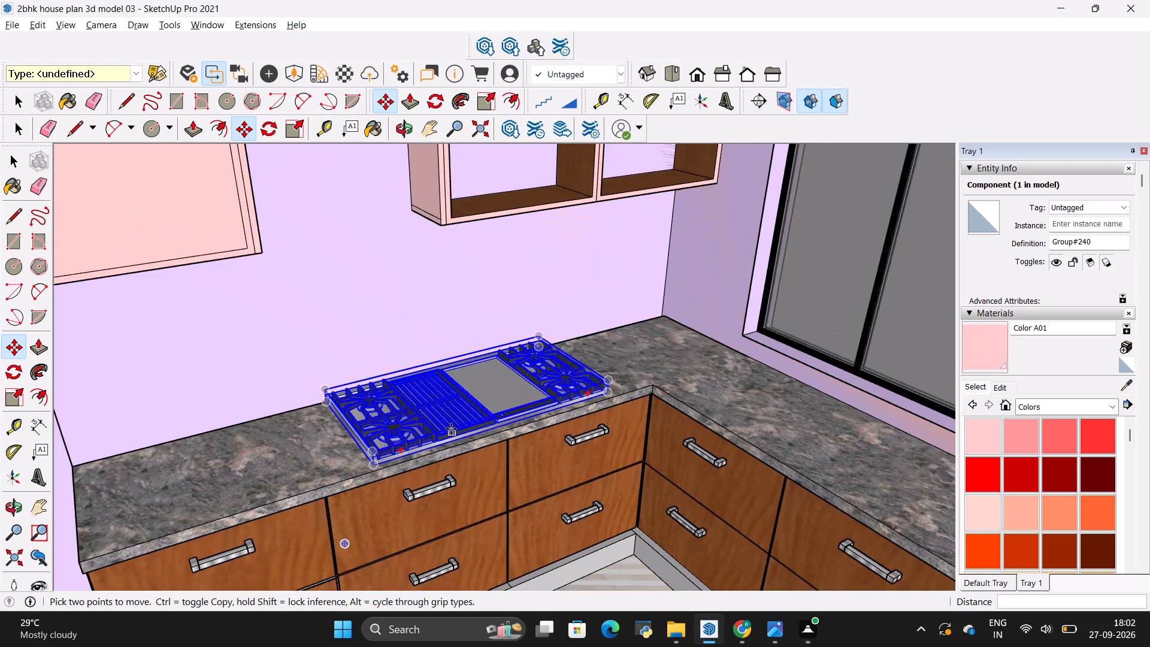
pyautogui.scroll(20, 458, 422)
pyautogui.scroll(3, 458, 422)
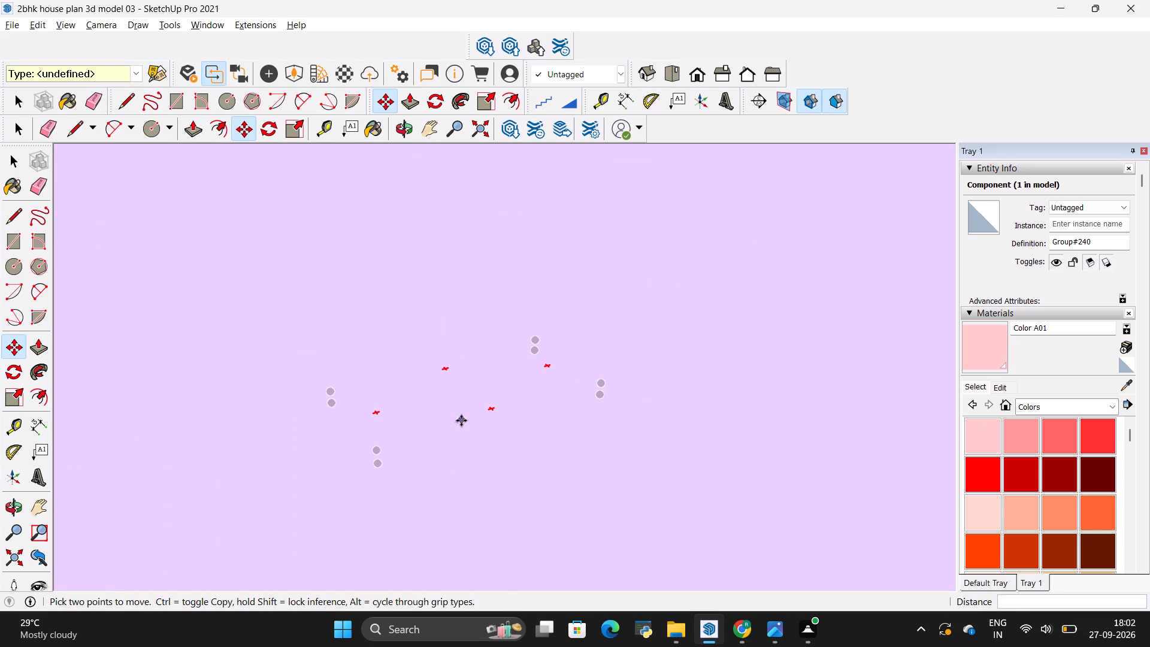
pyautogui.scroll(6, 461, 421)
pyautogui.scroll(16, 513, 428)
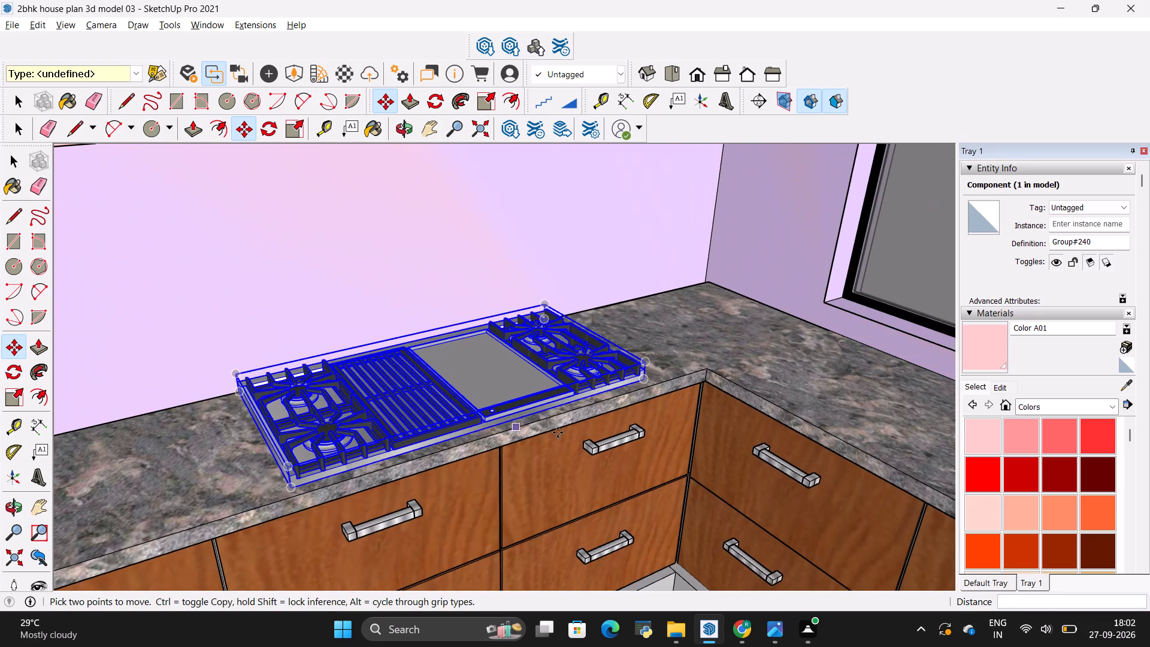
pyautogui.moveTo(644, 456); pyautogui.dragTo(531, 479, button='middle')
pyautogui.scroll(-4, 577, 446)
pyautogui.scroll(2, 592, 446)
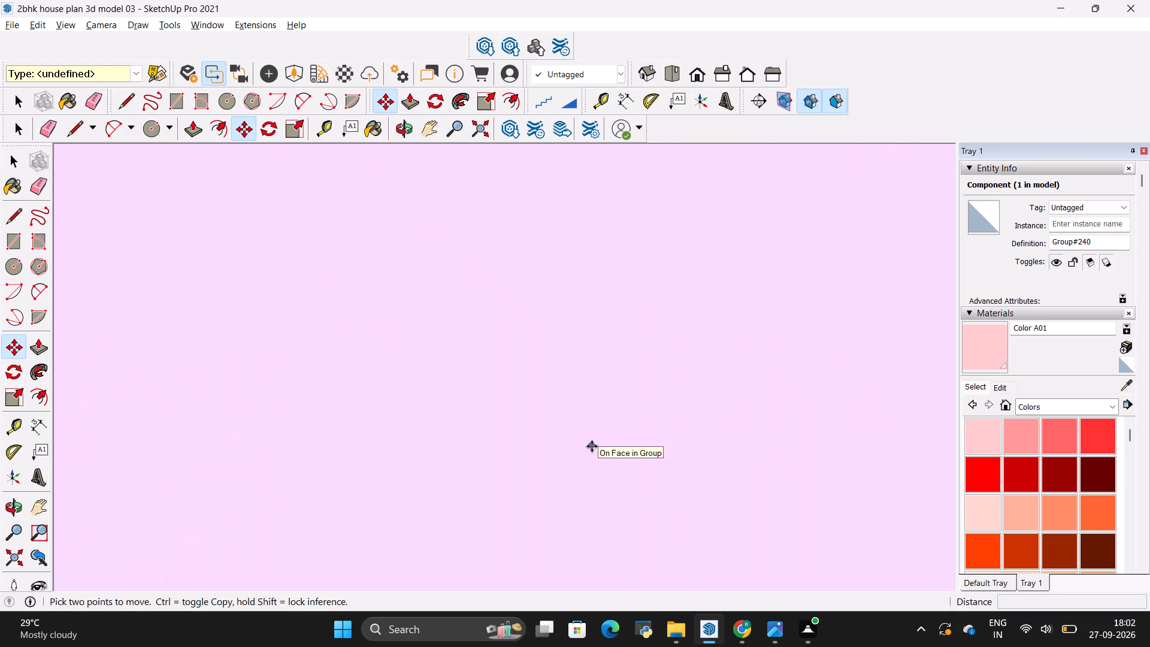
pyautogui.scroll(19, 592, 446)
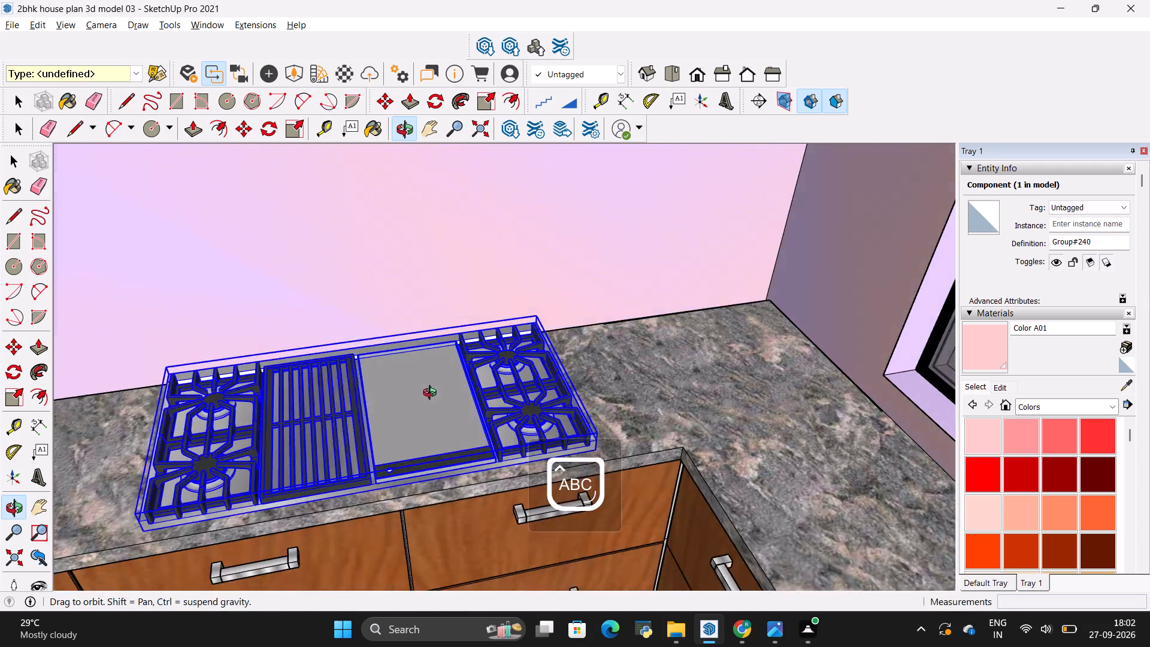
pyautogui.keyDown('shift'); pyautogui.moveTo(476, 396); pyautogui.dragTo(615, 471, button='middle'); pyautogui.keyUp('shift')
pyautogui.scroll(-2, 598, 442)
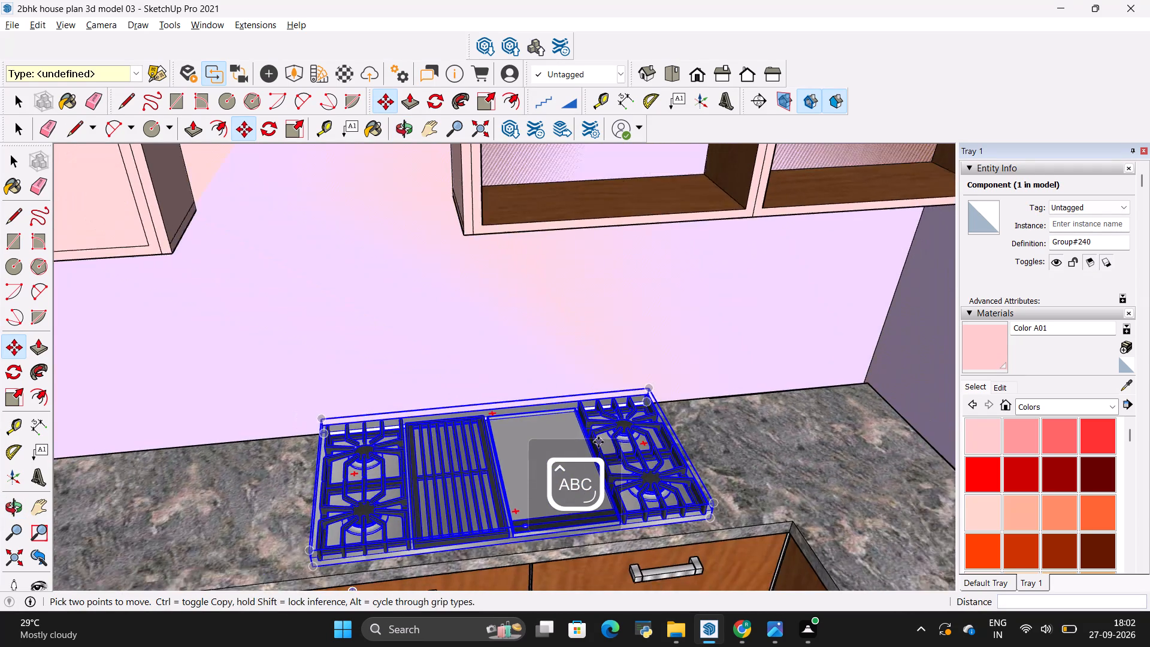
pyautogui.scroll(-4, 598, 442)
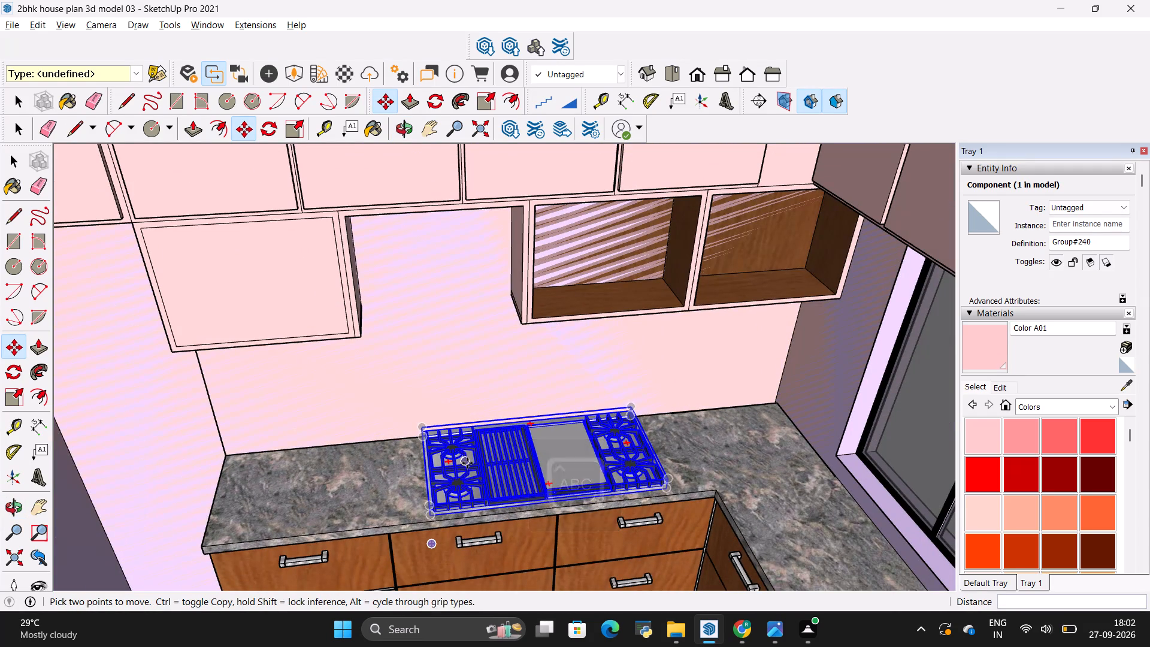
# Slide the cooktop about 1' 5" along the counter, away from the window corner, towards the gap between the wall cabinets.
pyautogui.press('m')
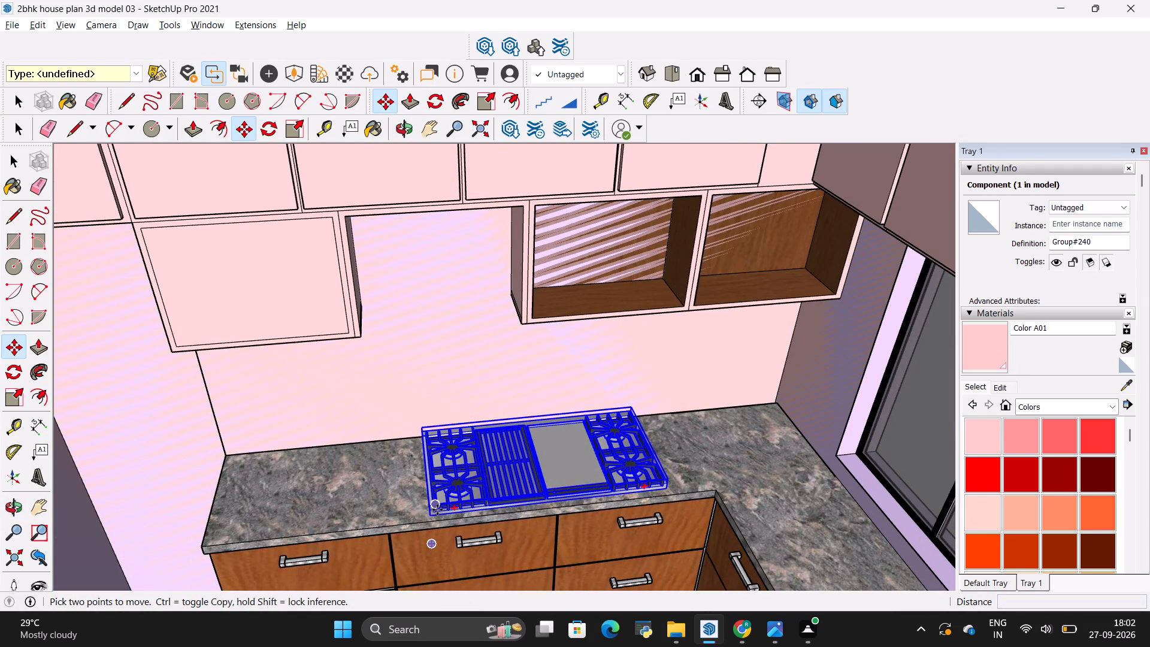
pyautogui.click(437, 510)
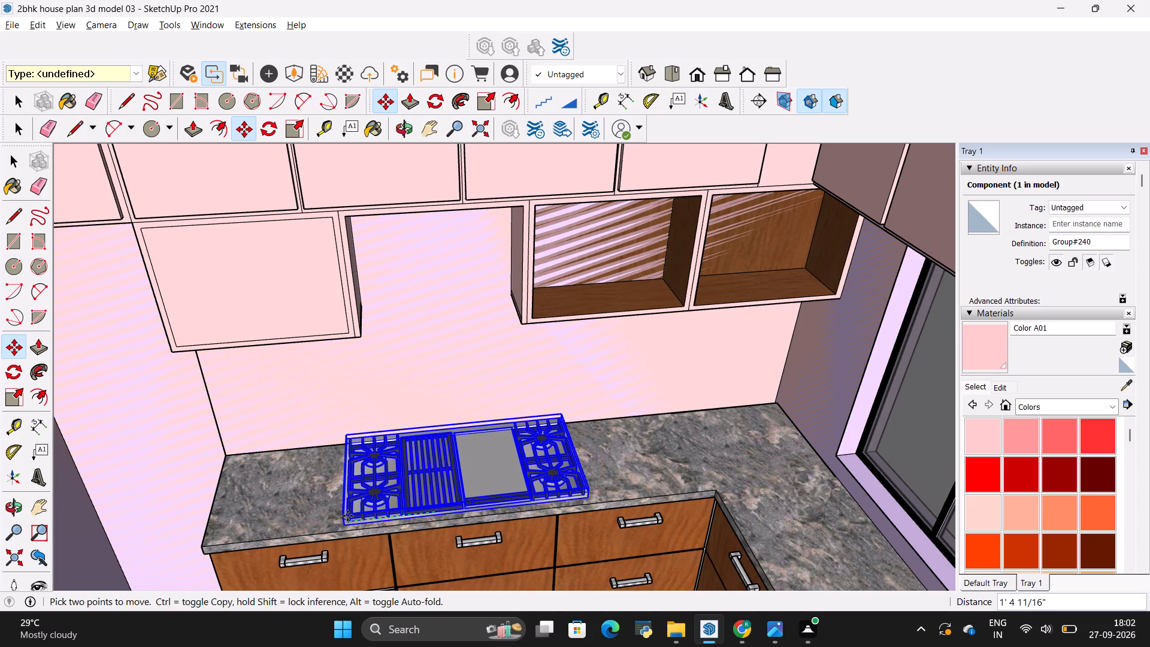
pyautogui.click(347, 516)
pyautogui.scroll(5, 461, 395)
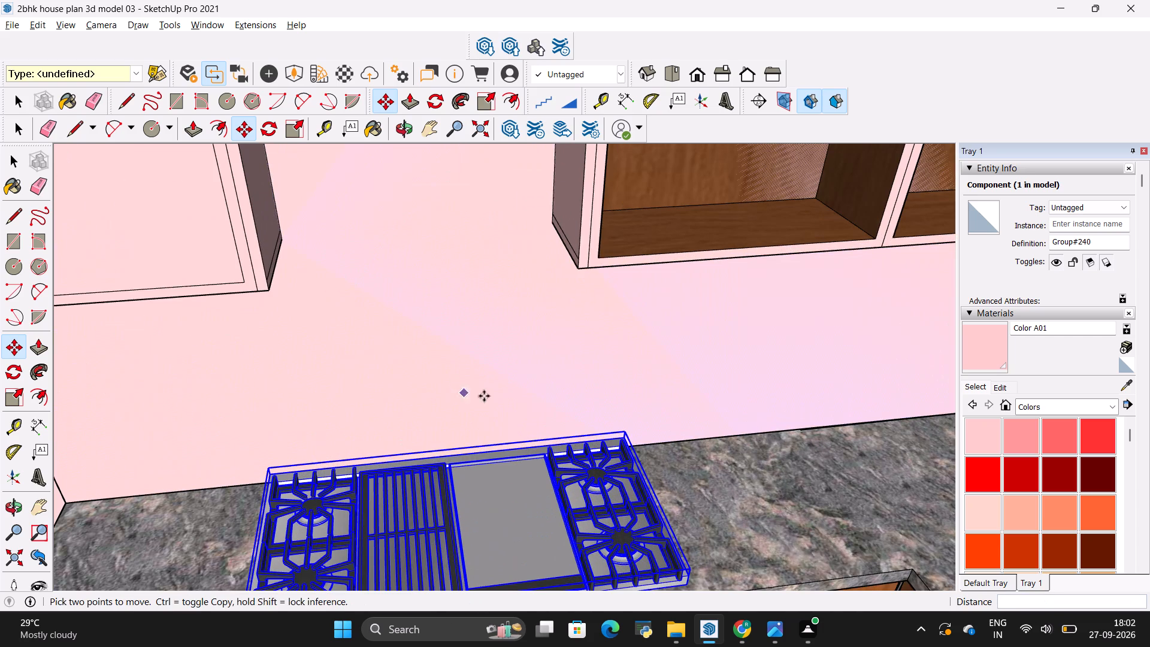
pyautogui.scroll(-1, 609, 403)
pyautogui.press('space')
pyautogui.click(700, 492)
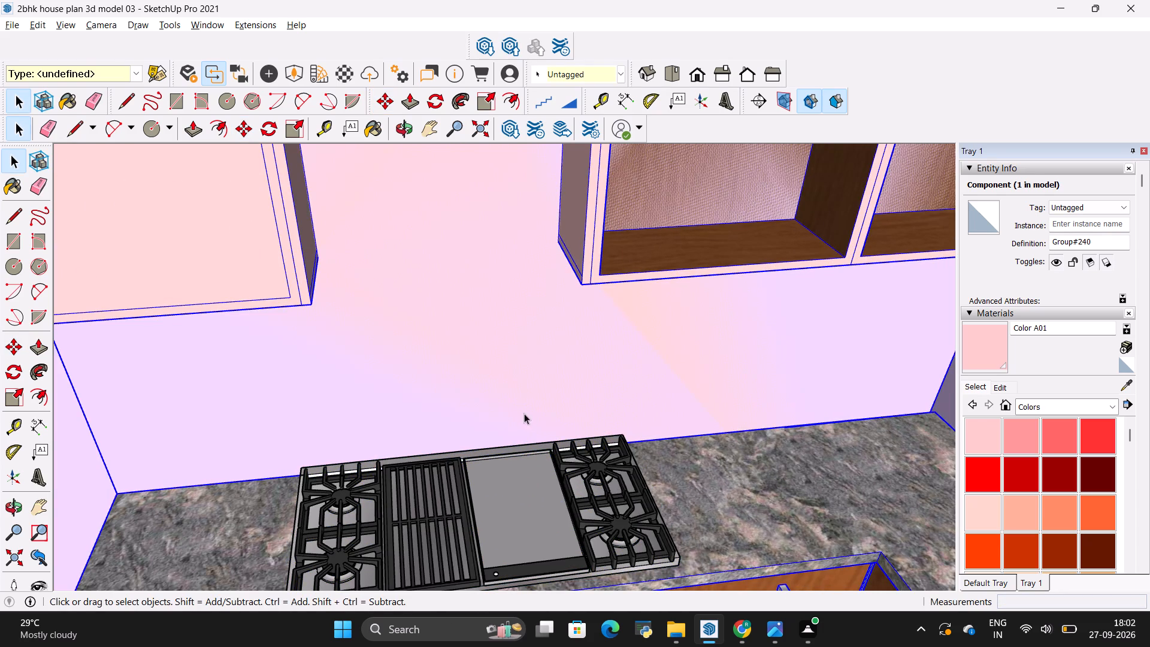
# Inspect the repositioned cooktop from the side and front to check its seating on the countertop.
pyautogui.scroll(3, 507, 406)
pyautogui.scroll(-7, 507, 405)
pyautogui.scroll(4, 477, 557)
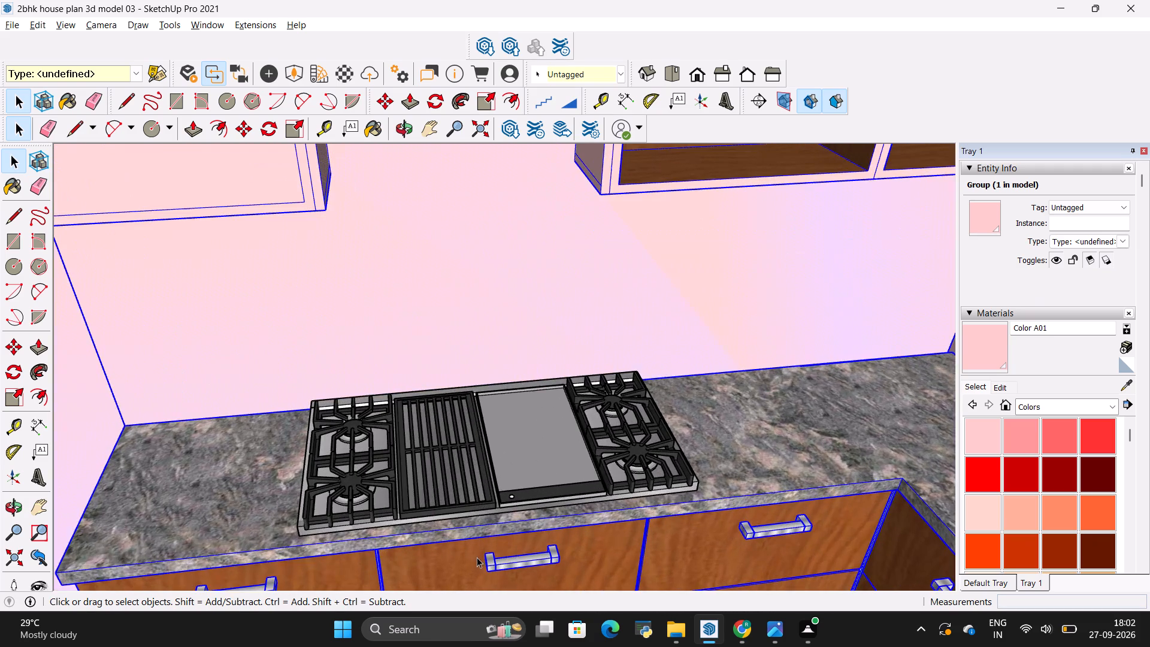
pyautogui.scroll(10, 473, 546)
pyautogui.scroll(-6, 456, 491)
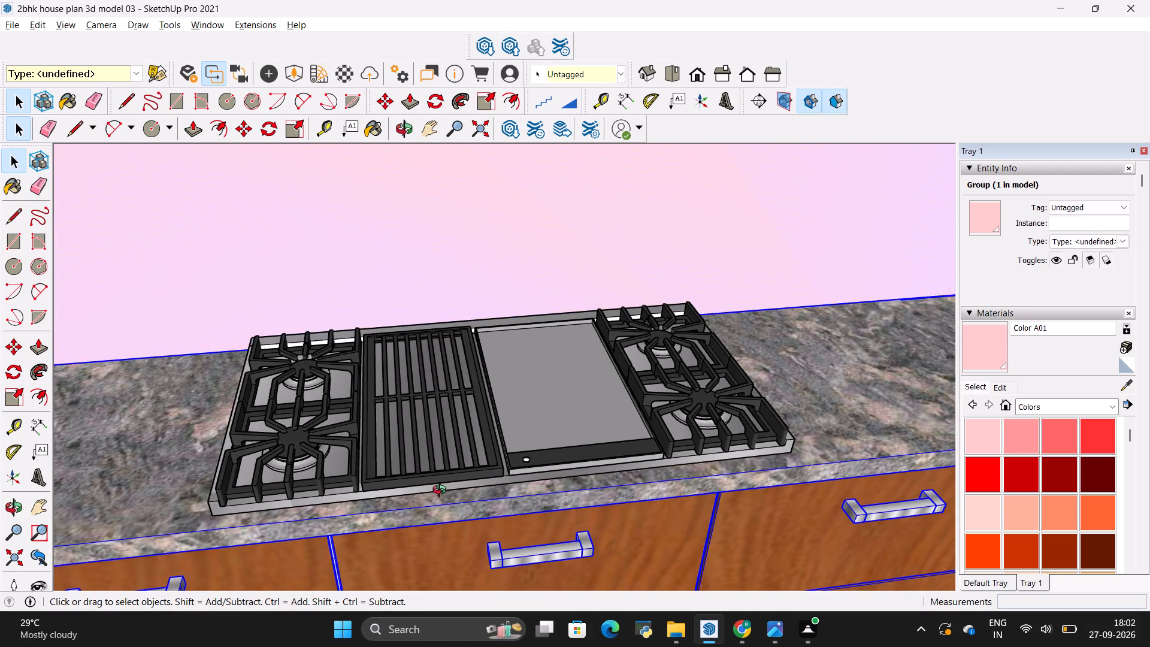
pyautogui.moveTo(442, 491); pyautogui.dragTo(695, 419, button='middle')
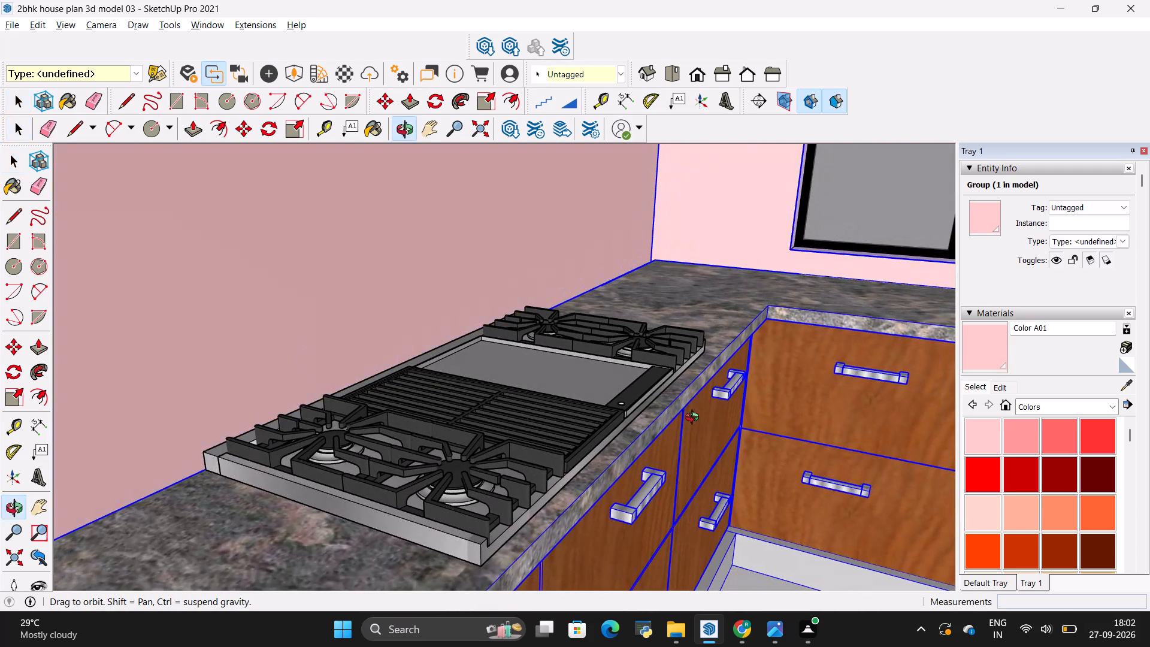
pyautogui.moveTo(695, 419); pyautogui.dragTo(786, 400, button='middle')
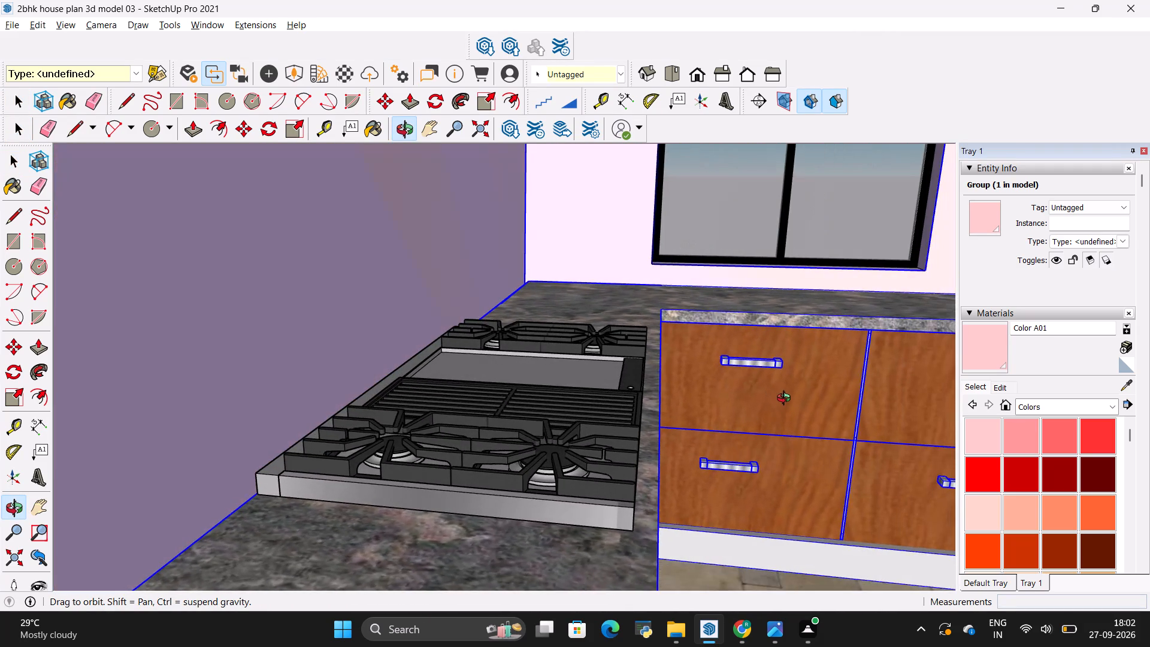
pyautogui.moveTo(786, 400); pyautogui.dragTo(429, 442, button='middle')
pyautogui.moveTo(552, 428); pyautogui.dragTo(513, 438, button='middle')
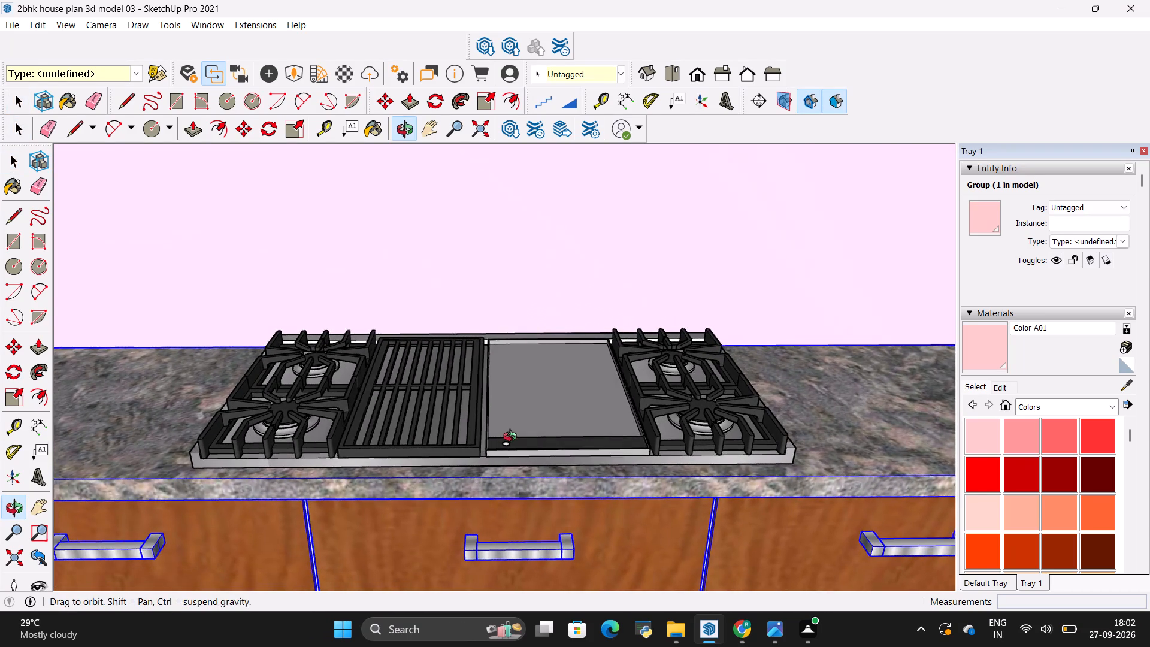
# Import the Inclined+chimney model from the Downloads folder into the kitchen scene.
pyautogui.moveTo(513, 438); pyautogui.dragTo(512, 438, button='middle')
pyautogui.scroll(-5, 510, 432)
pyautogui.scroll(1, 538, 330)
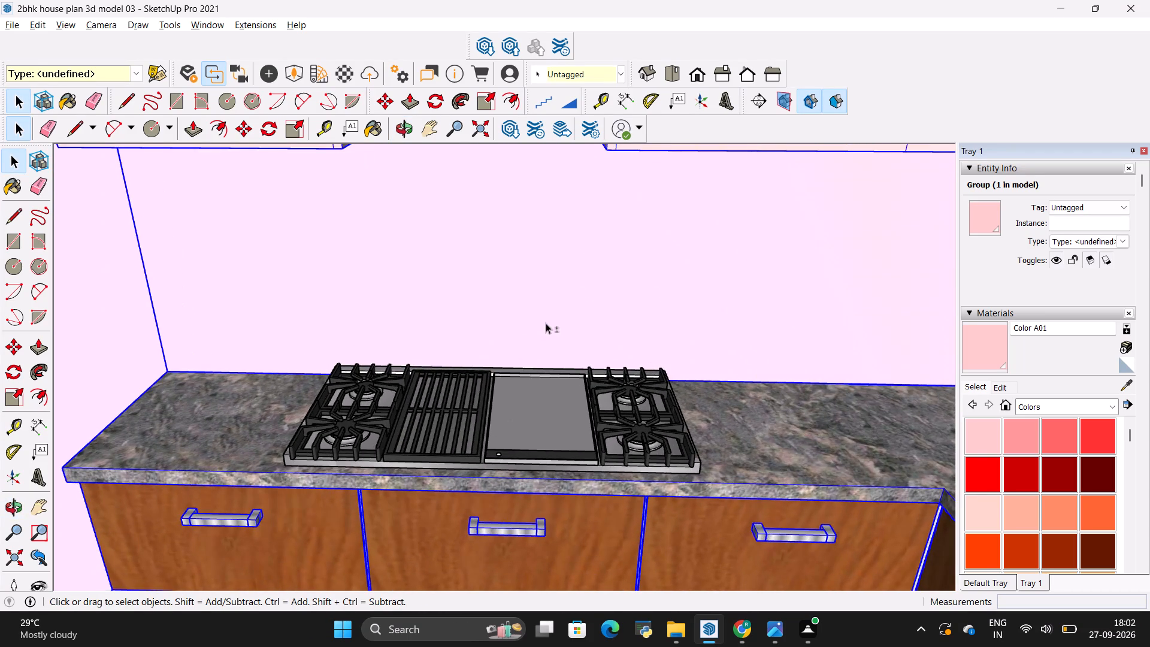
pyautogui.keyDown('shift'); pyautogui.moveTo(546, 323); pyautogui.dragTo(529, 450, button='middle'); pyautogui.keyUp('shift')
pyautogui.scroll(-2, 529, 443)
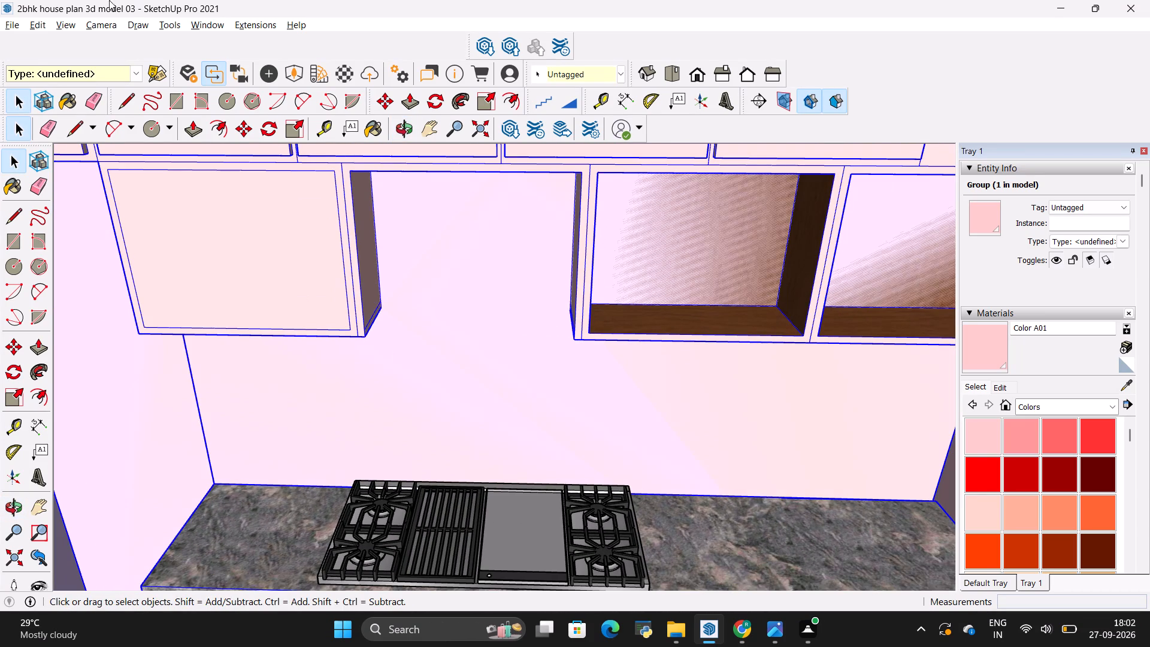
pyautogui.click(12, 25)
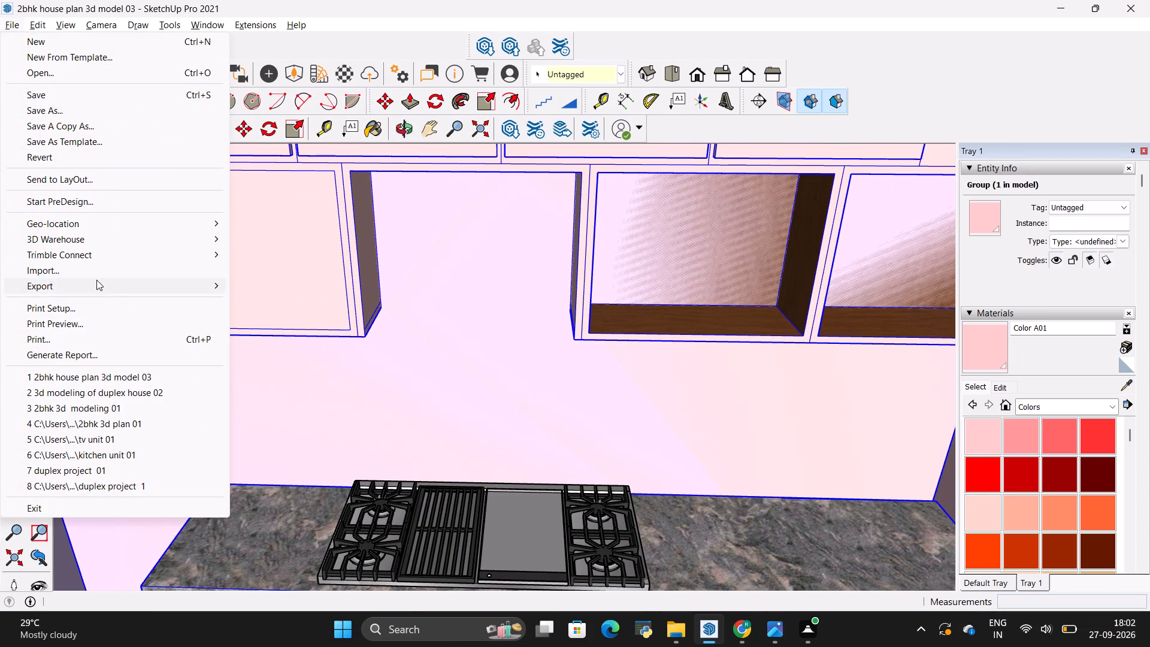
pyautogui.click(76, 274)
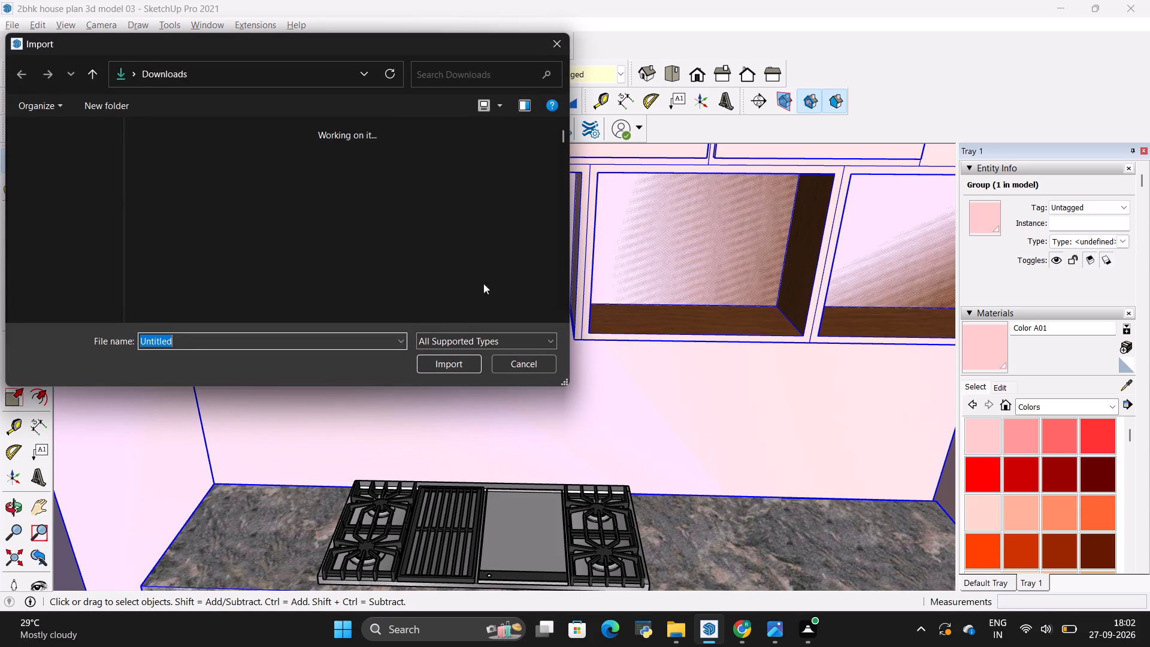
pyautogui.scroll(-1, 283, 237)
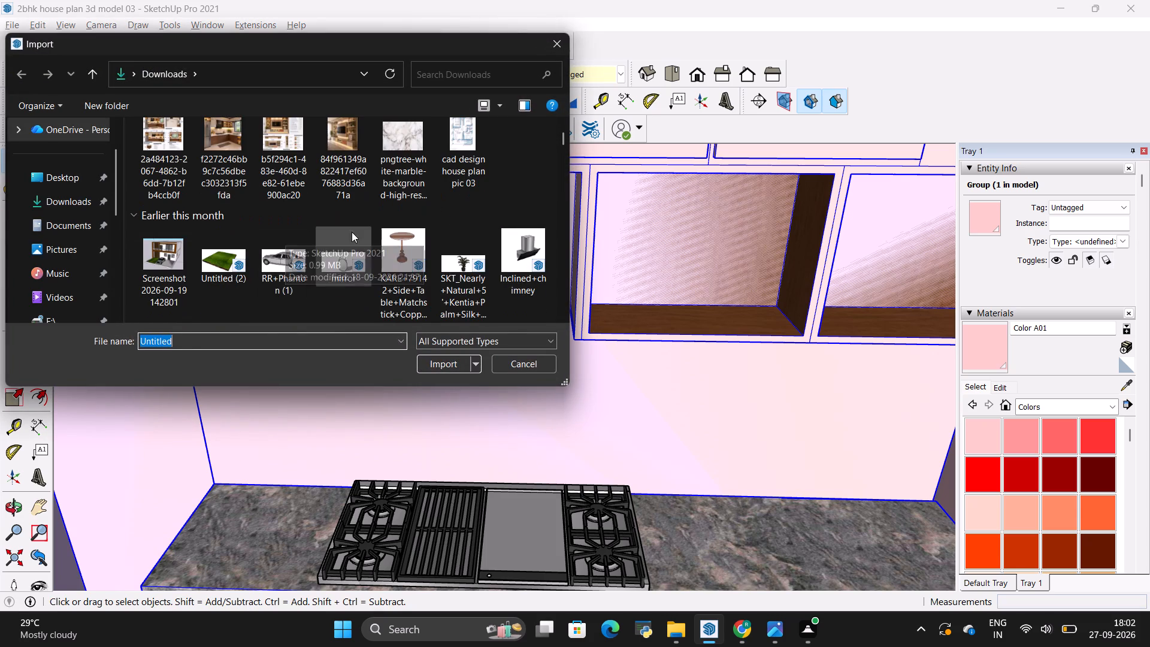
pyautogui.click(522, 252)
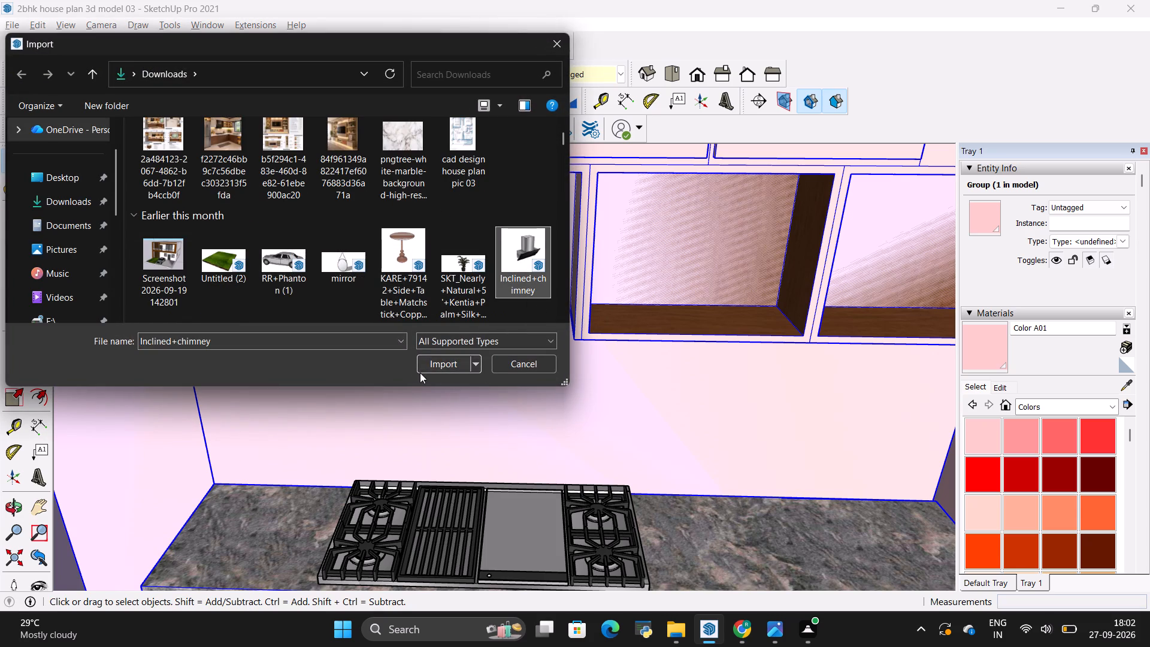
pyautogui.click(437, 364)
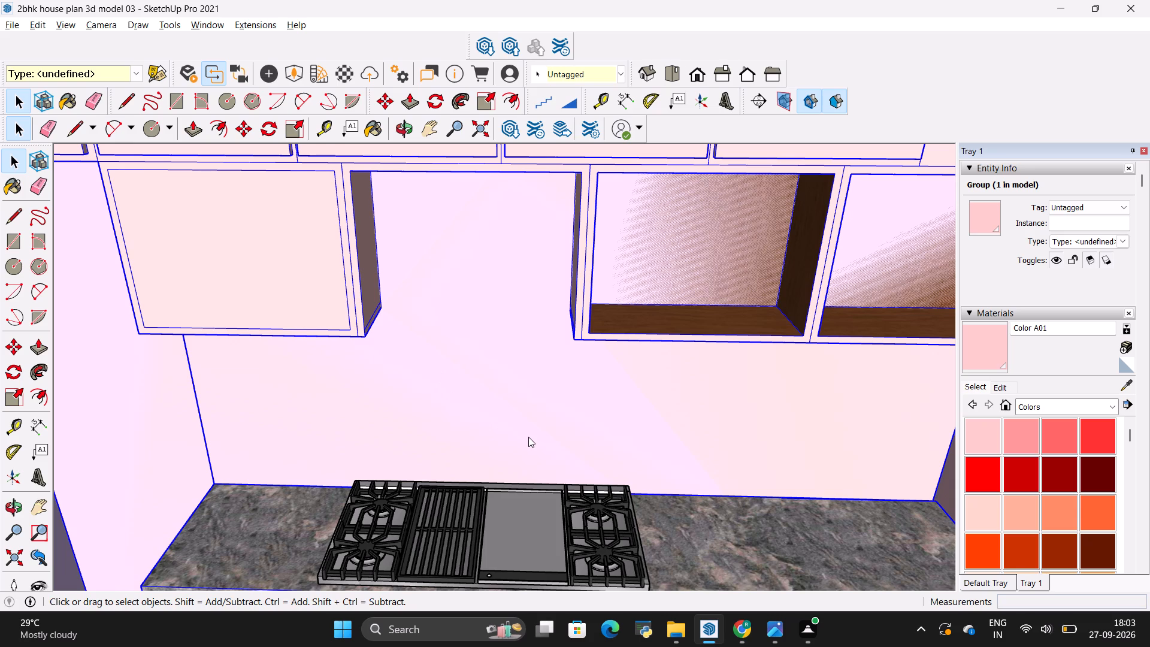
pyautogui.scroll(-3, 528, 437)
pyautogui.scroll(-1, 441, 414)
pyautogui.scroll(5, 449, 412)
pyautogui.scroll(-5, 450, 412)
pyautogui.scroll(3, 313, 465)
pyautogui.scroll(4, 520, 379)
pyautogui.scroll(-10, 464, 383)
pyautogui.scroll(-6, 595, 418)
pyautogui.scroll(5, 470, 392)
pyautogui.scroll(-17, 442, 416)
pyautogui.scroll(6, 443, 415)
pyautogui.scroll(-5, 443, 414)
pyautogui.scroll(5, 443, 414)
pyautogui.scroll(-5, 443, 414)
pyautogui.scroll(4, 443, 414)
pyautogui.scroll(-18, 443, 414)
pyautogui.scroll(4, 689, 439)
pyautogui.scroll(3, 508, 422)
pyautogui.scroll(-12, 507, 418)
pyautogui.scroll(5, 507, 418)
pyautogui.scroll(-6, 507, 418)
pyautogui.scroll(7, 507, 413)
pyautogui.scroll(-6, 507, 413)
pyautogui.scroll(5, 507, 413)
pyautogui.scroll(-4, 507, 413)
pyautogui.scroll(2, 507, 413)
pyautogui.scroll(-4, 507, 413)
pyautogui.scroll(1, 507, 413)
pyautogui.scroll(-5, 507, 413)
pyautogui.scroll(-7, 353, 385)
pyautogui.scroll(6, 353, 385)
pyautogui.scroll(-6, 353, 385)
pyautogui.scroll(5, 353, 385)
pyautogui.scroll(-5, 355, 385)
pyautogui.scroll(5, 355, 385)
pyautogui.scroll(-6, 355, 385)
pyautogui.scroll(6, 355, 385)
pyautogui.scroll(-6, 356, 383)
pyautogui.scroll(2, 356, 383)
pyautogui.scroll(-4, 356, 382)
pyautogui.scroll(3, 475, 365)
# Place the imported chimney over the counter near the window corner and nudge it about 4 1/8".
pyautogui.click(475, 365)
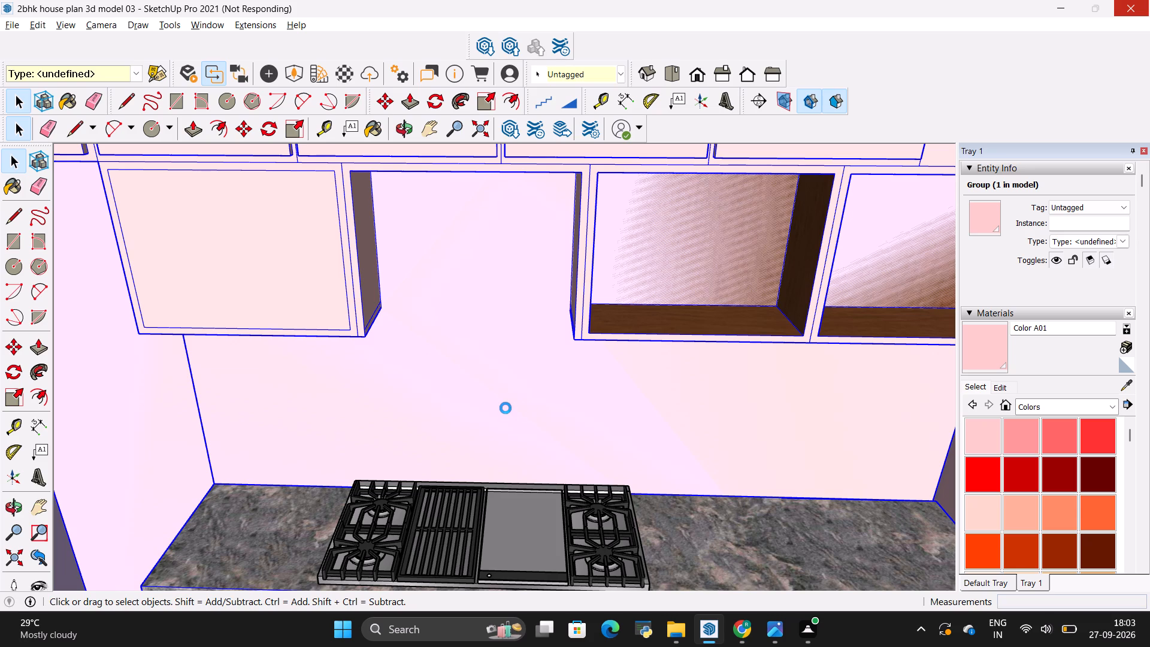
pyautogui.scroll(5, 391, 419)
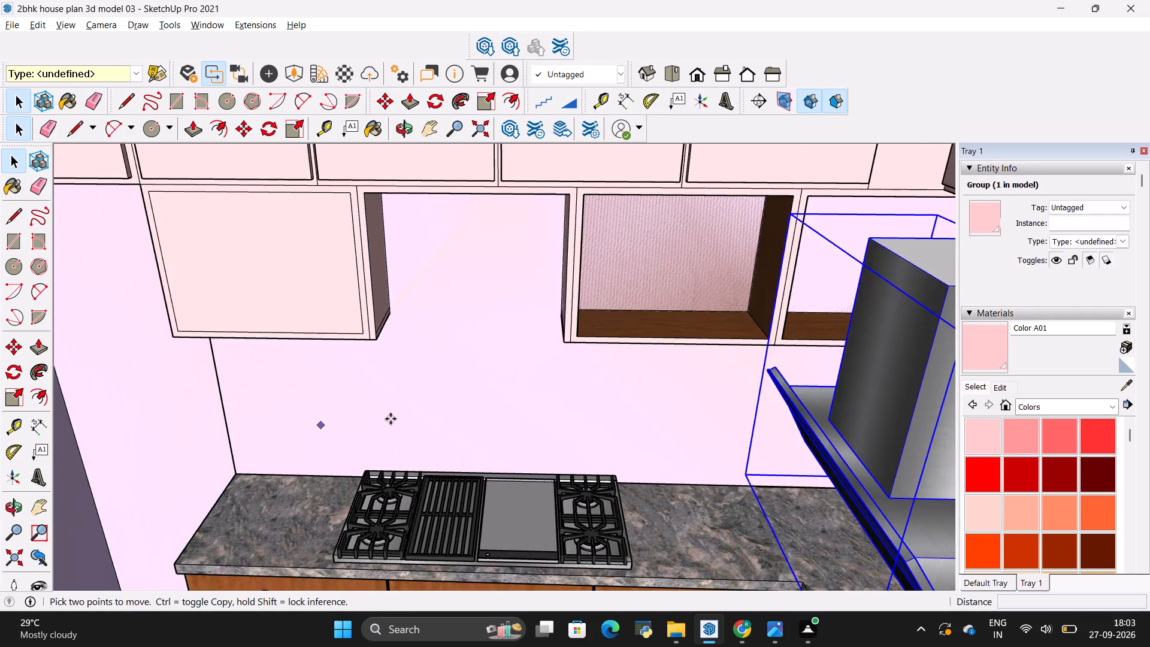
pyautogui.scroll(5, 431, 417)
pyautogui.scroll(-4, 447, 425)
pyautogui.scroll(4, 341, 427)
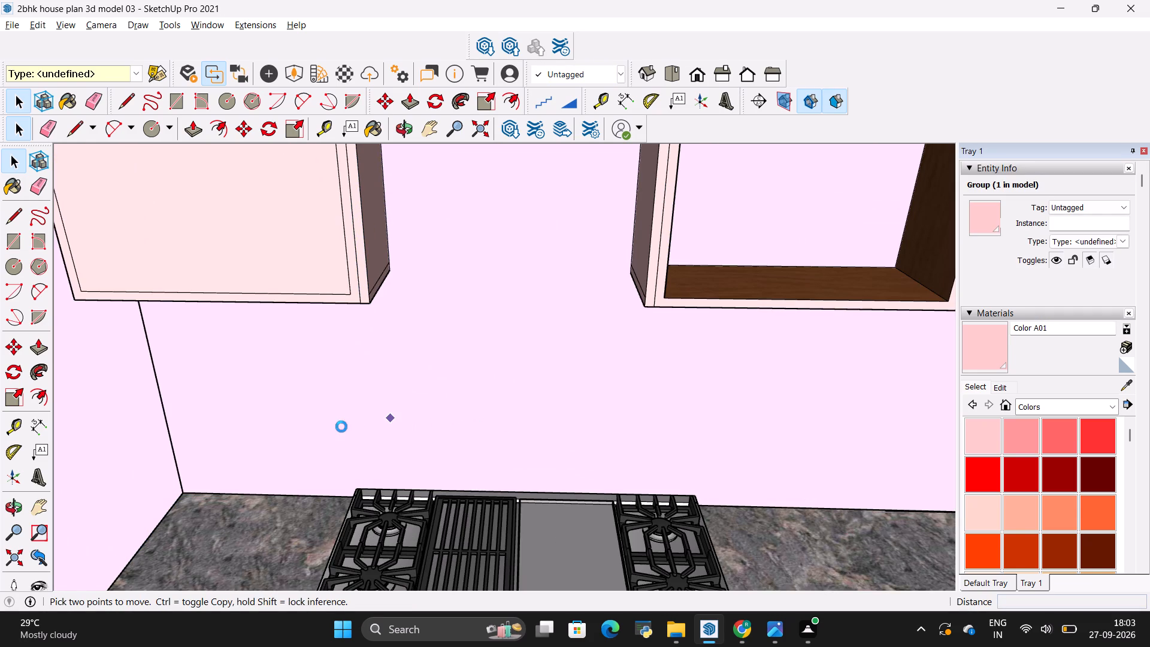
pyautogui.scroll(12, 341, 427)
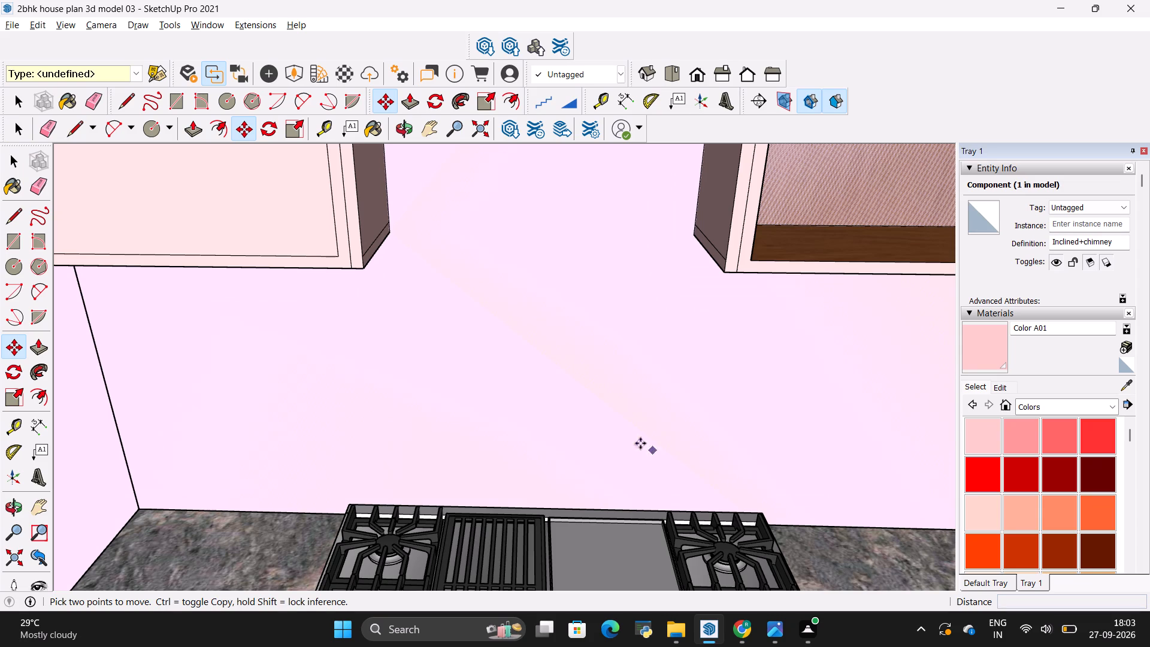
pyautogui.scroll(1, 620, 433)
pyautogui.click(597, 430)
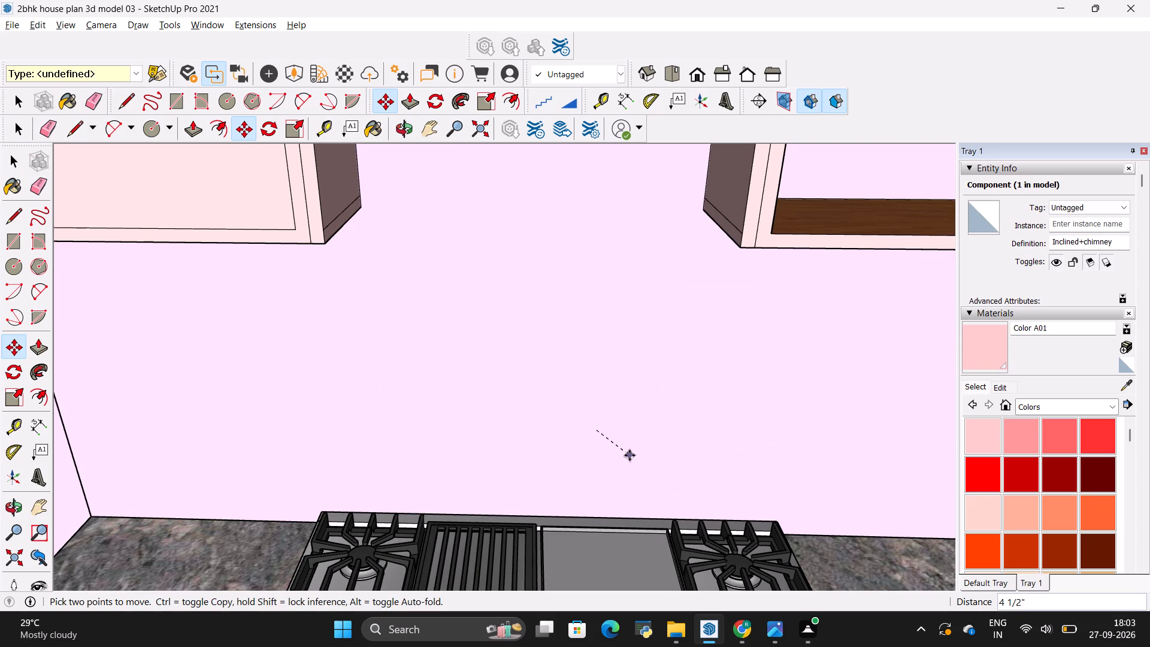
pyautogui.click(625, 455)
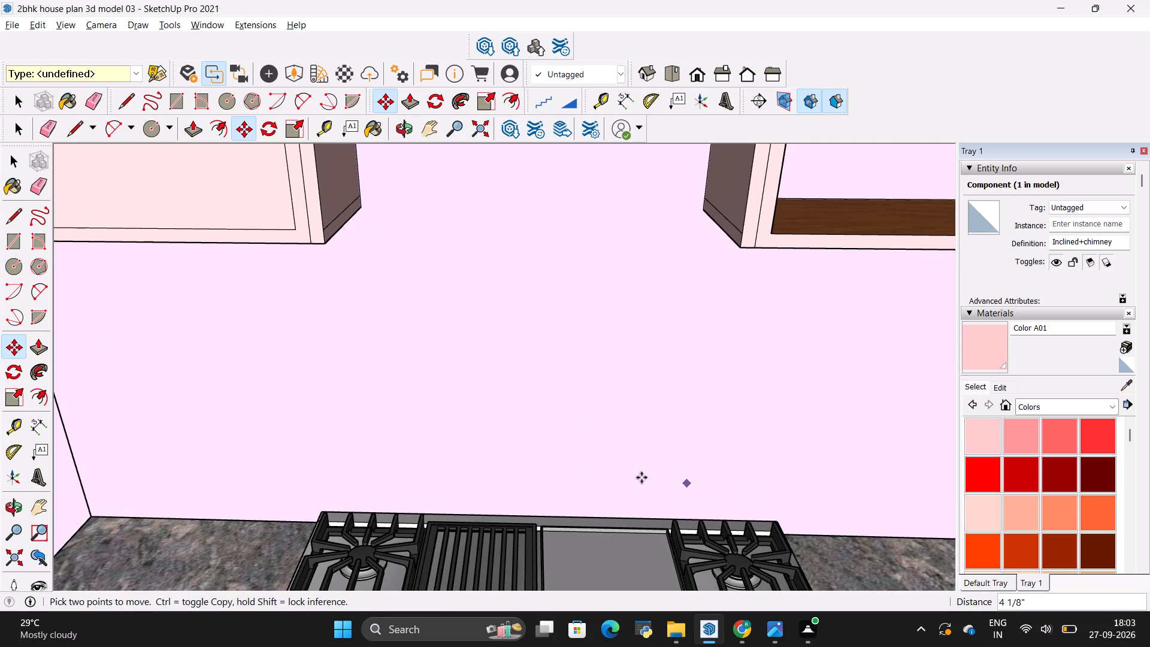
# Move the chimney by its upper back corner into the gap between the wall cabinets, above the cooktop.
pyautogui.scroll(-16, 509, 449)
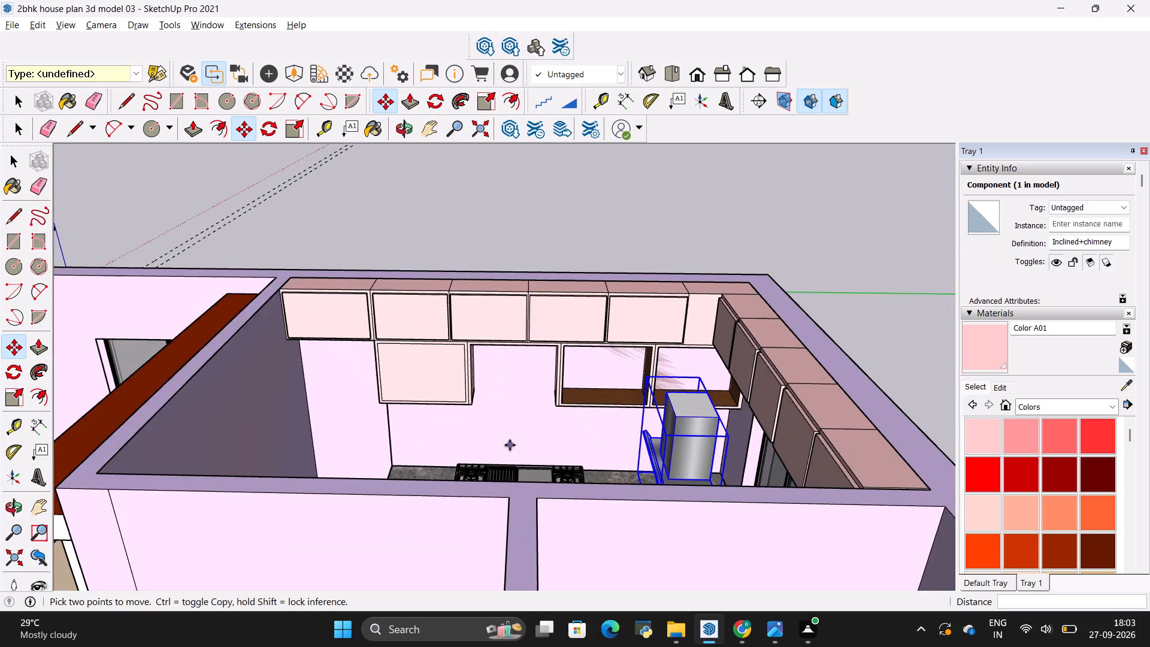
pyautogui.scroll(-6, 510, 445)
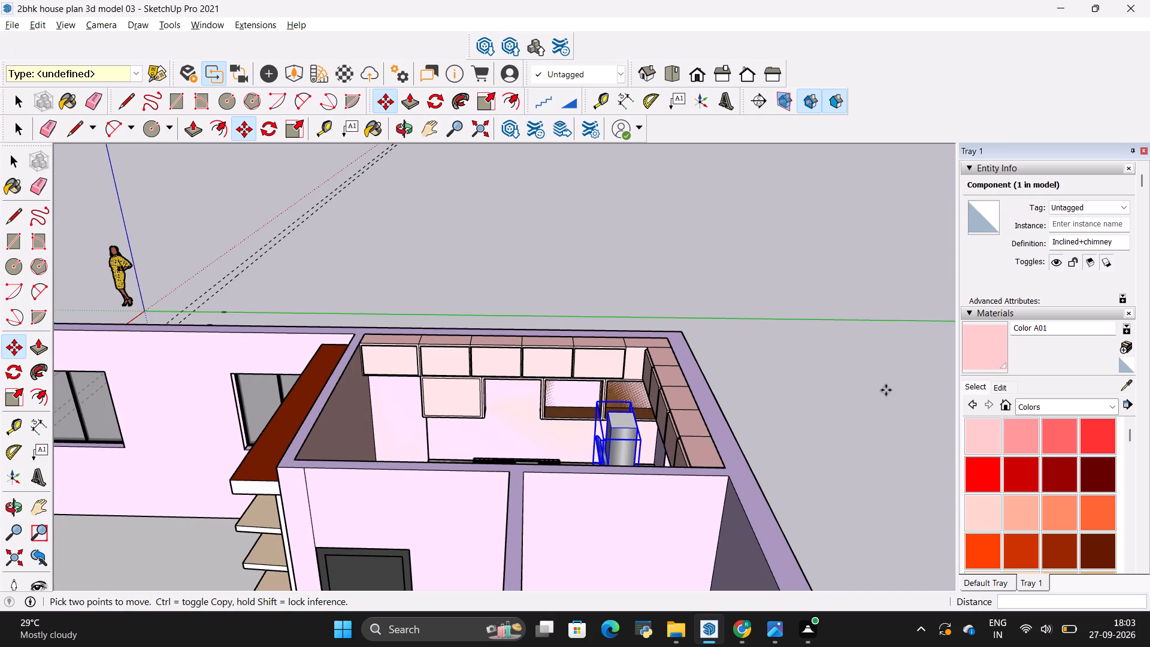
pyautogui.scroll(3, 515, 423)
pyautogui.scroll(4, 579, 435)
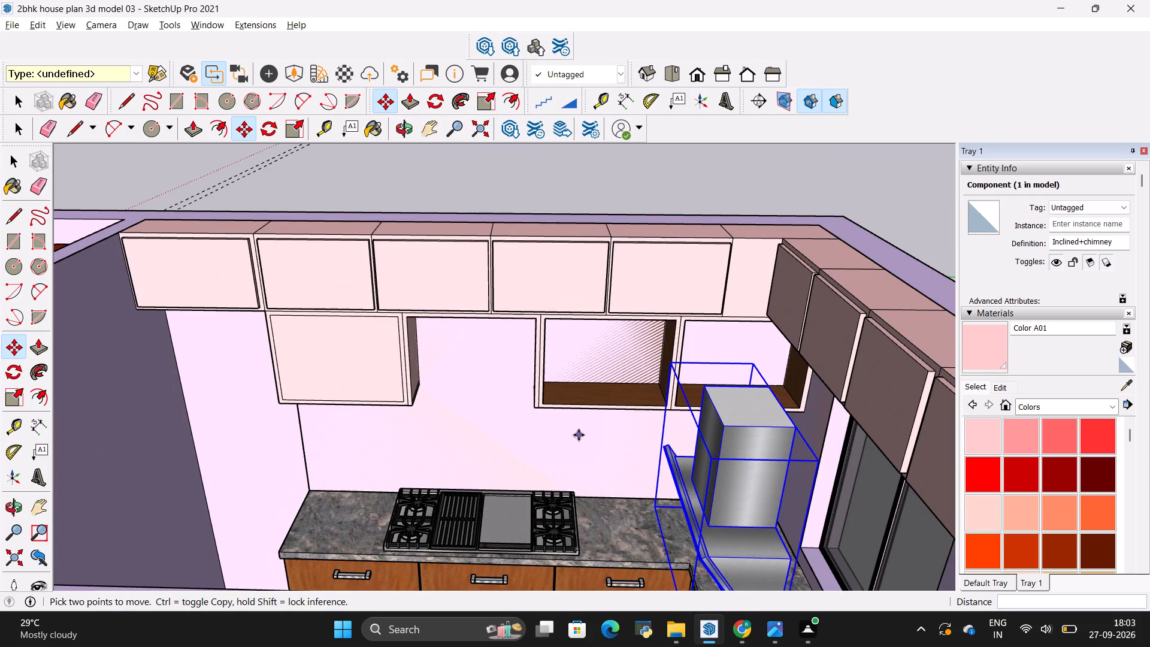
pyautogui.scroll(-3, 601, 474)
pyautogui.scroll(-1, 646, 534)
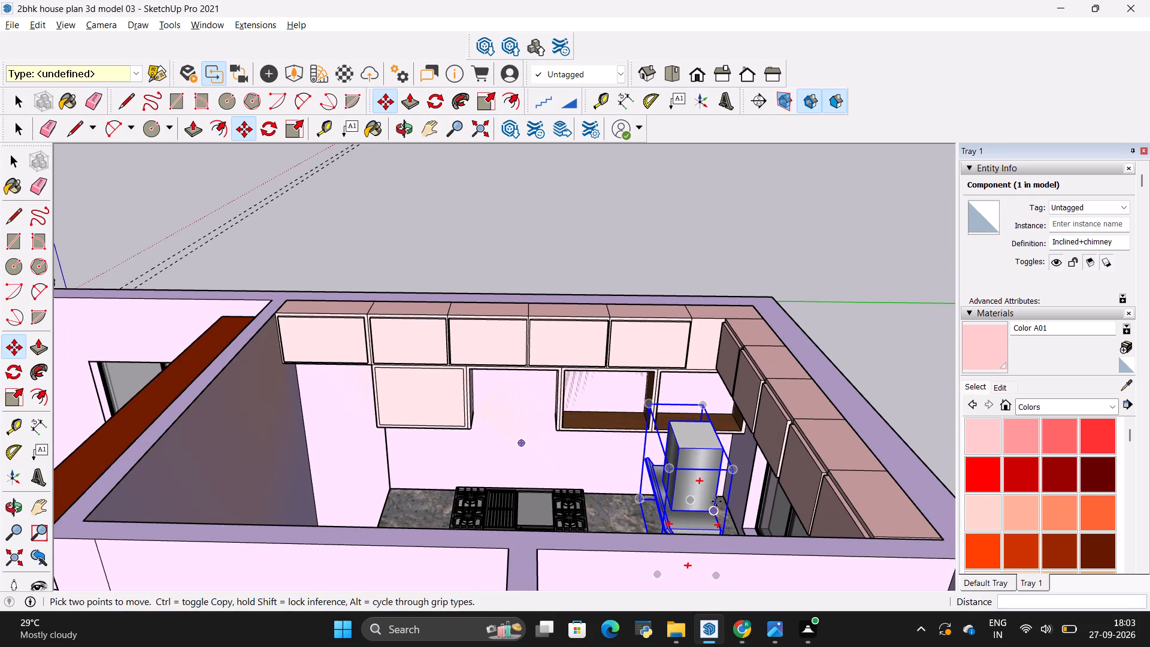
pyautogui.scroll(4, 685, 485)
pyautogui.press('m')
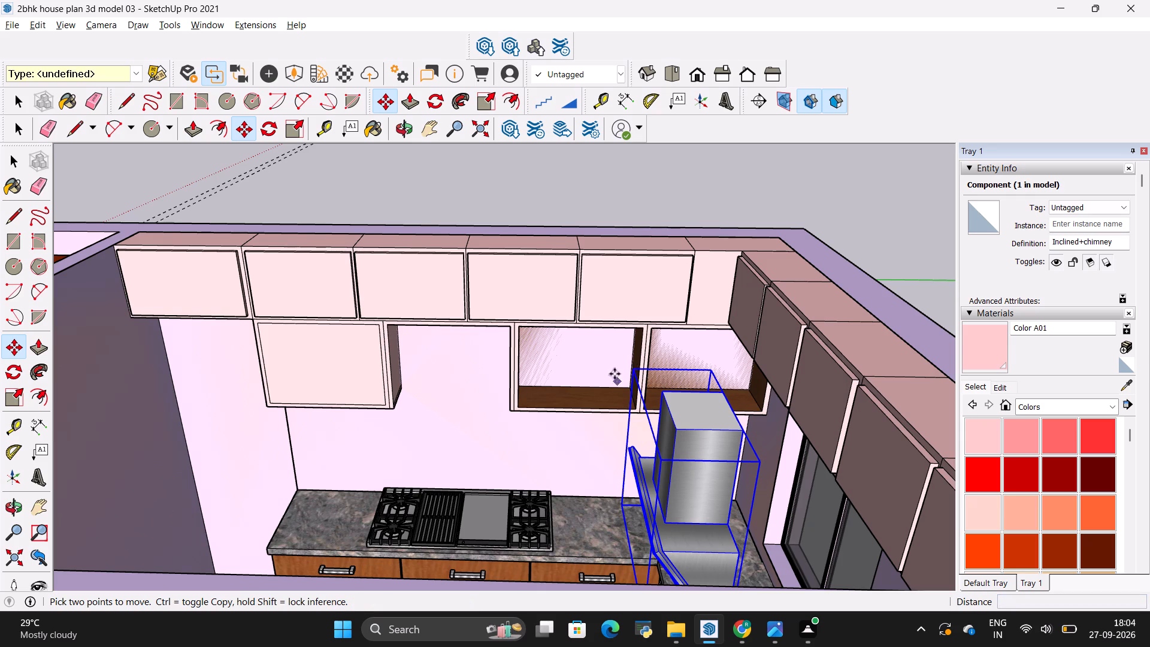
pyautogui.click(631, 370)
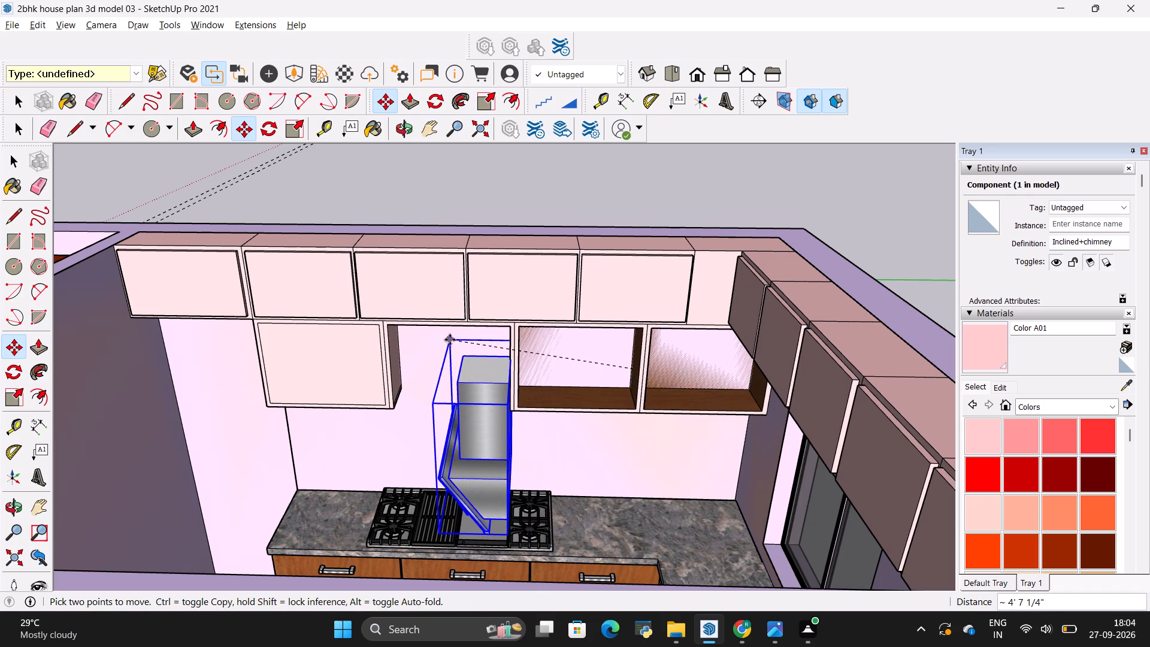
pyautogui.click(423, 342)
# Rotate the chimney 90 degrees about the vertical axis so its inclined black front faces into the kitchen.
pyautogui.click(428, 102)
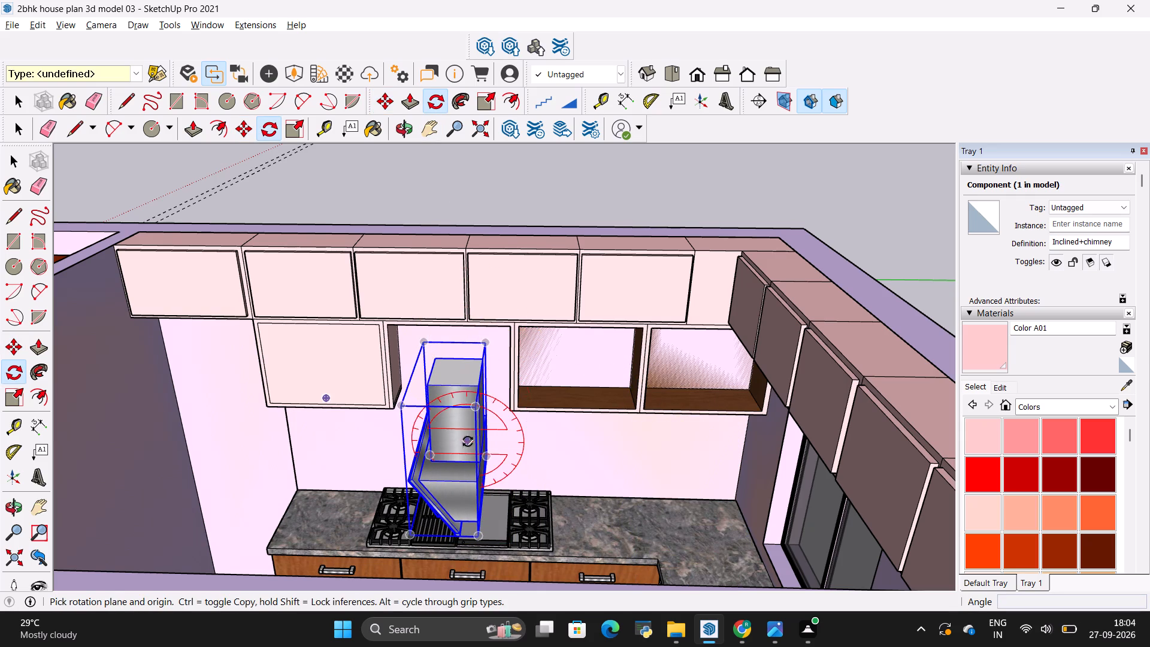
pyautogui.moveTo(467, 432); pyautogui.dragTo(589, 533, button='middle')
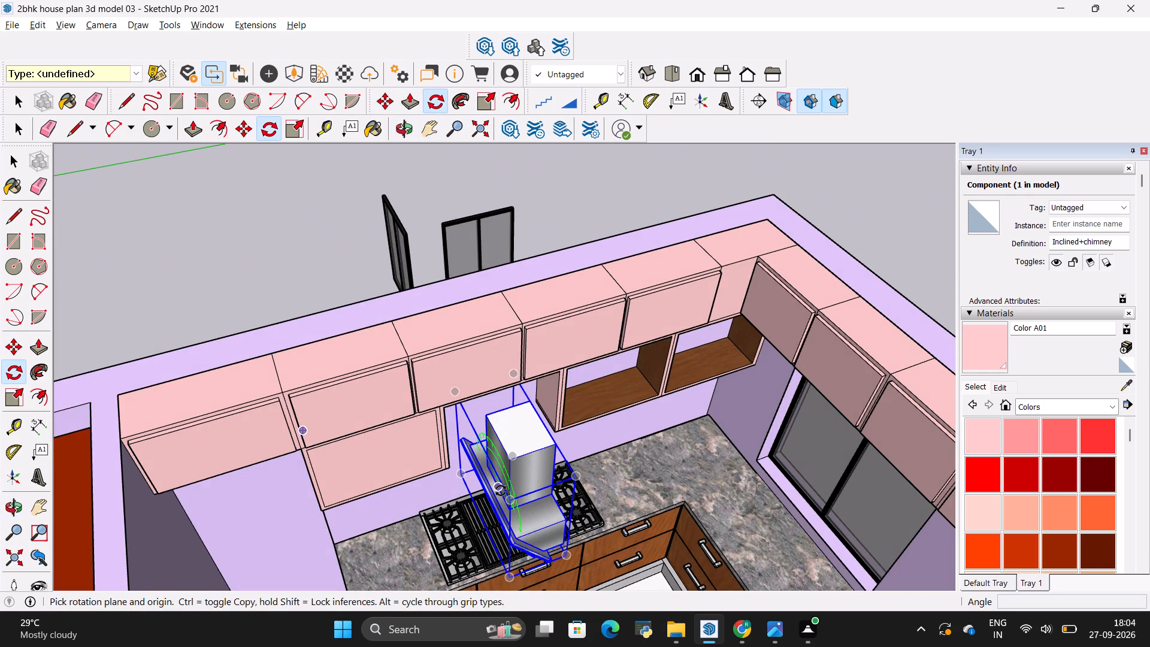
pyautogui.scroll(3, 511, 488)
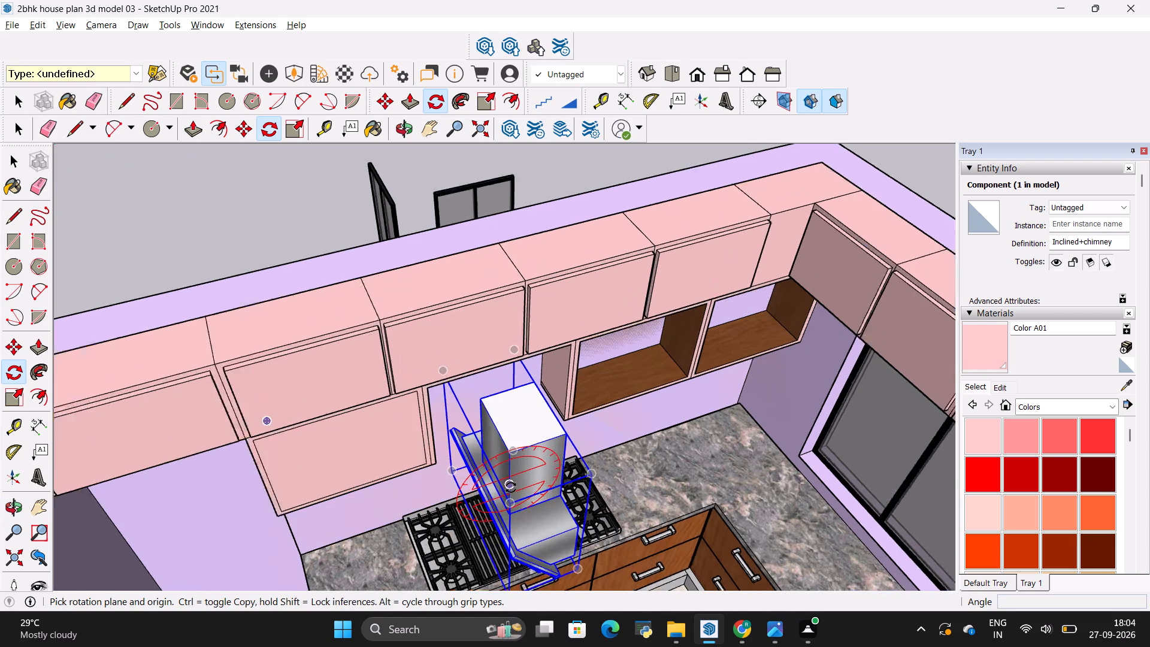
pyautogui.scroll(5, 511, 488)
pyautogui.moveTo(507, 504); pyautogui.dragTo(568, 522, button='middle')
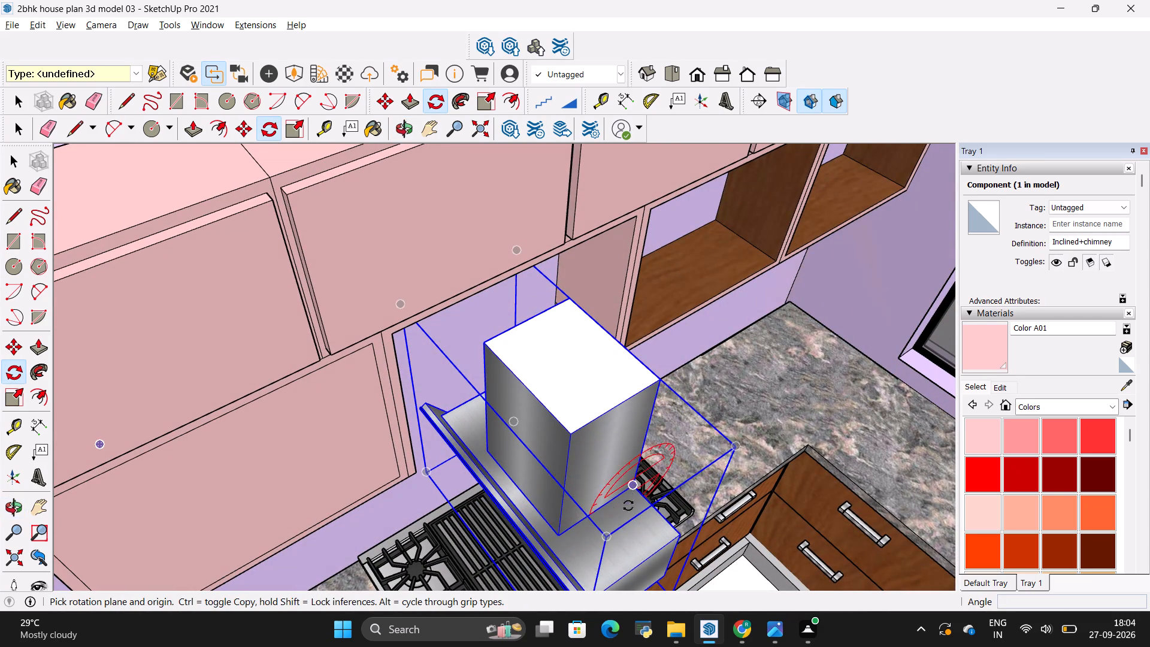
pyautogui.click(609, 533)
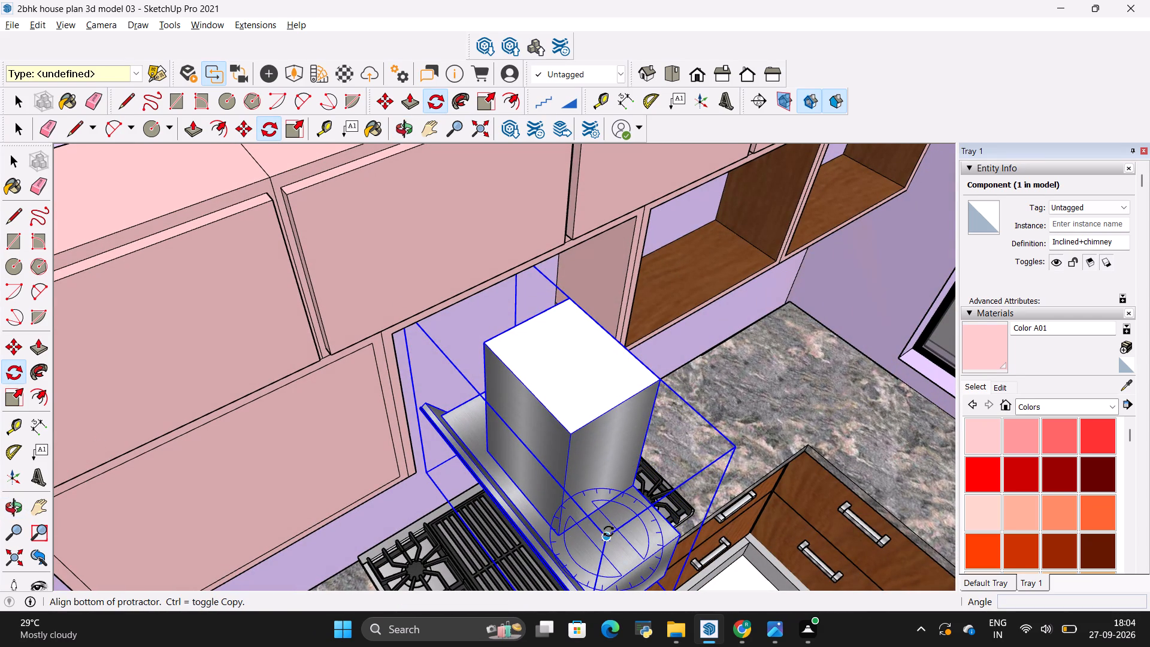
pyautogui.click(550, 473)
pyautogui.scroll(-5, 574, 548)
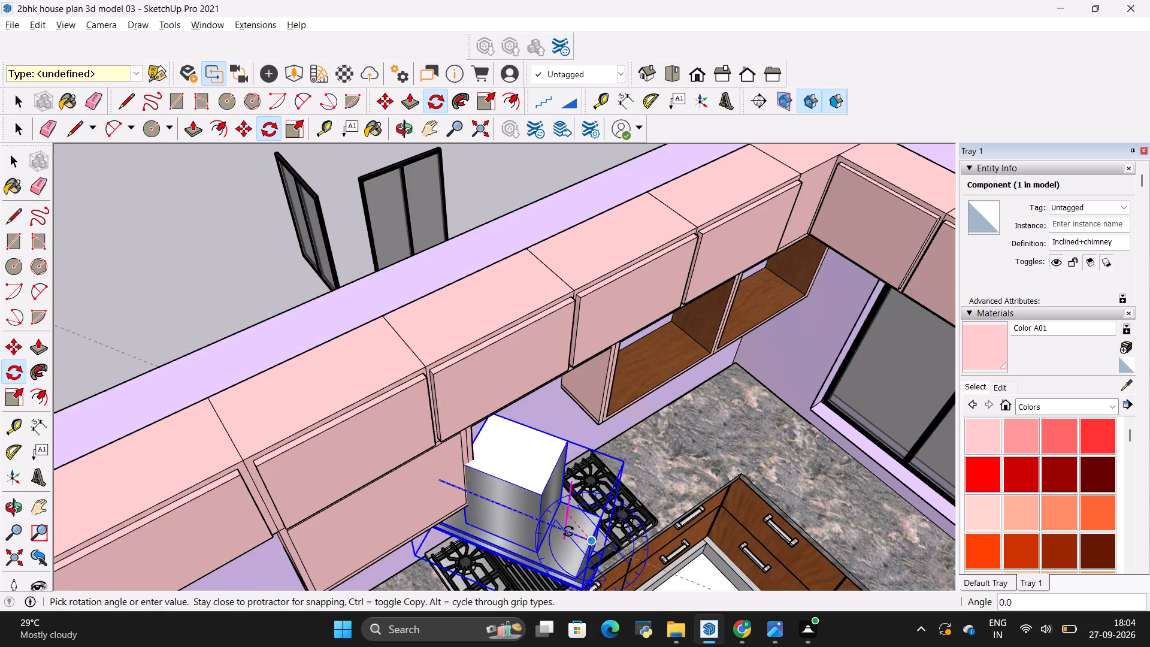
pyautogui.scroll(-1, 567, 531)
pyautogui.scroll(-5, 443, 534)
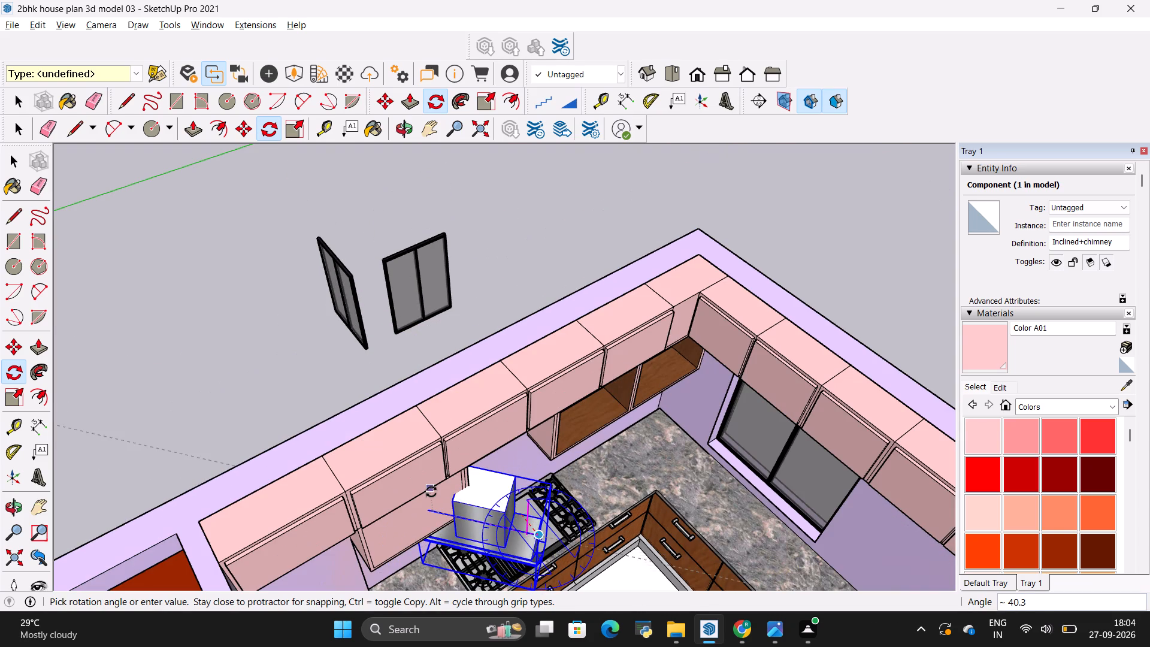
pyautogui.moveTo(634, 476); pyautogui.dragTo(621, 472, button='middle')
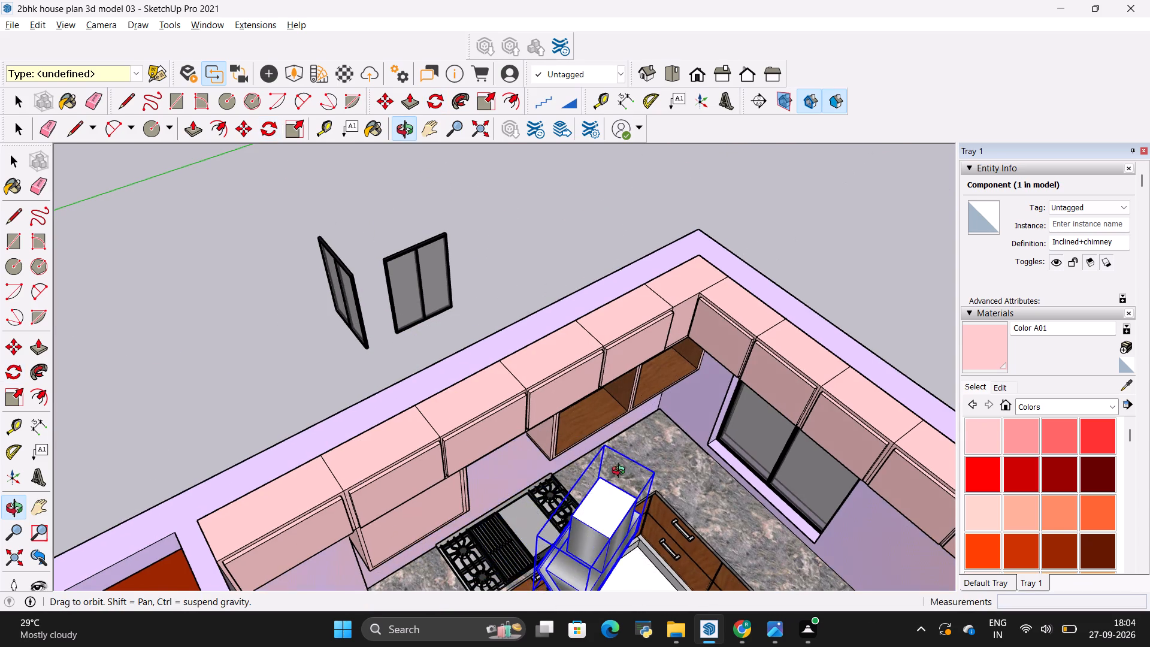
pyautogui.moveTo(621, 472); pyautogui.dragTo(462, 389, button='middle')
pyautogui.scroll(6, 453, 410)
pyautogui.scroll(-1, 455, 384)
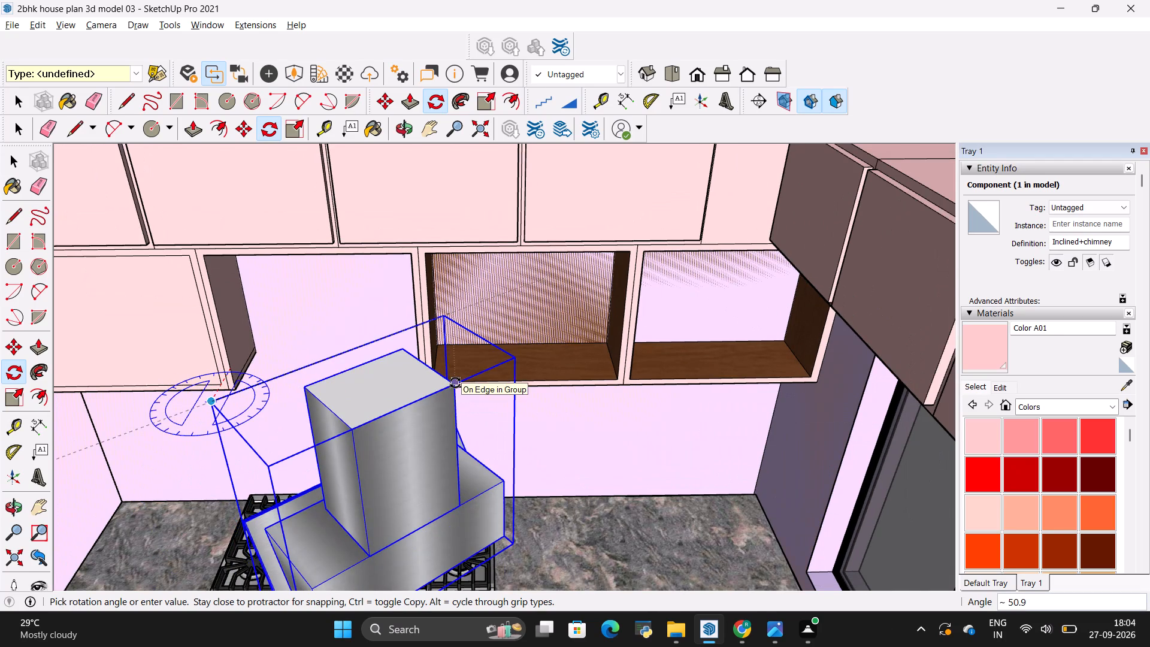
pyautogui.scroll(-1, 455, 383)
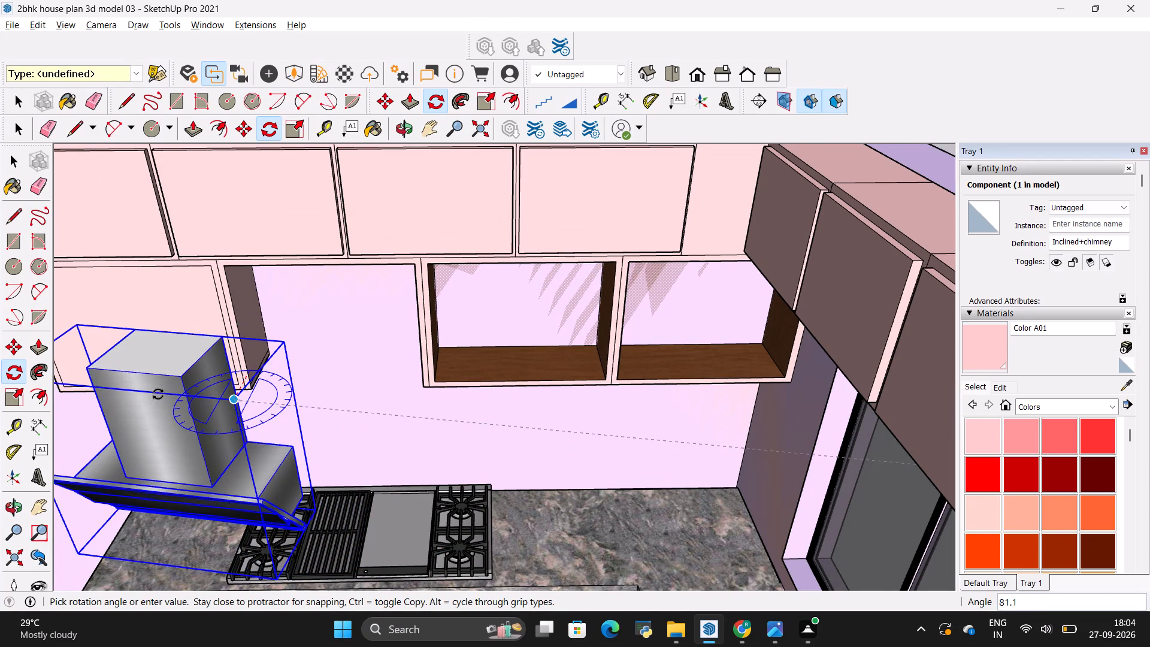
pyautogui.scroll(-8, 195, 388)
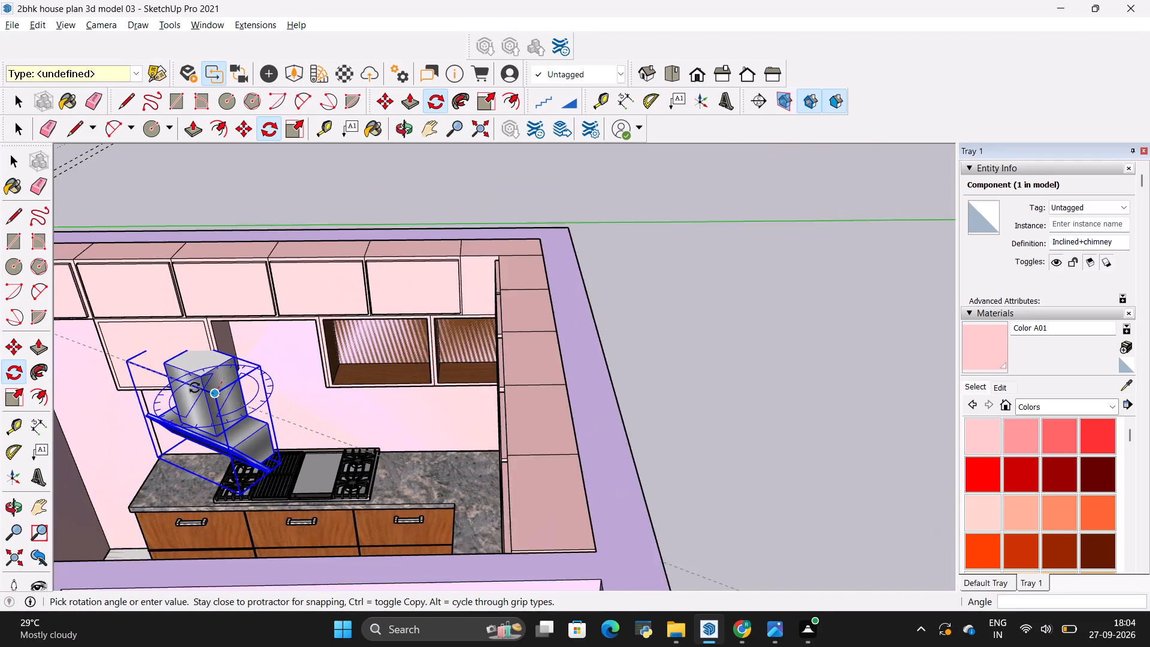
pyautogui.click(158, 394)
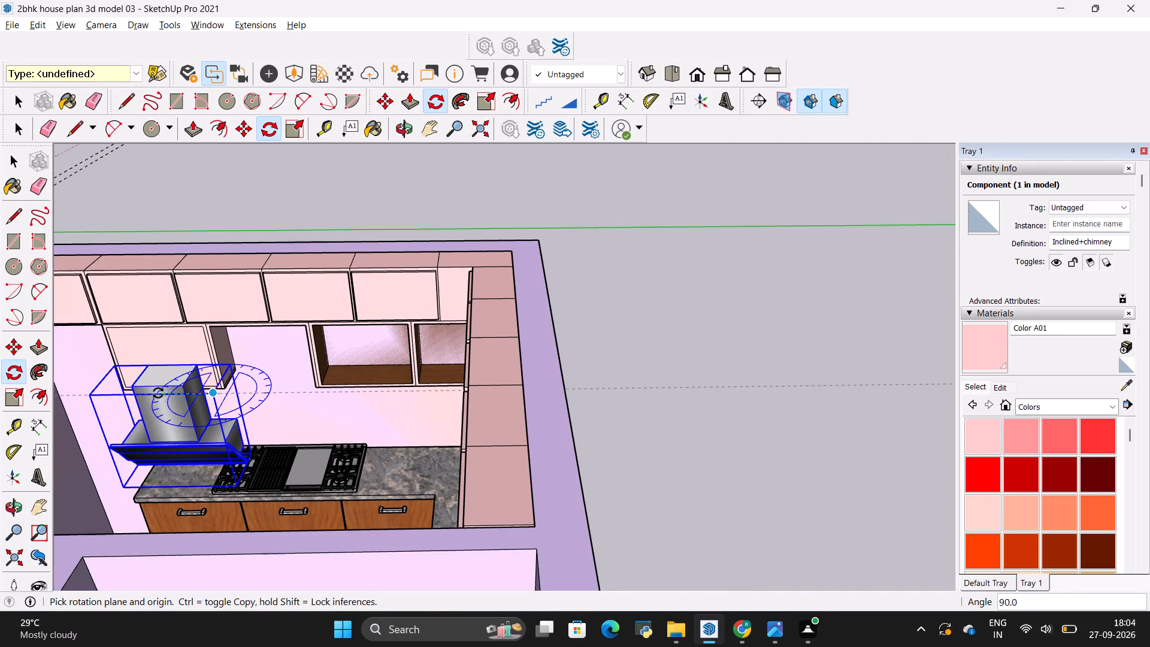
pyautogui.press('space')
pyautogui.click(617, 380)
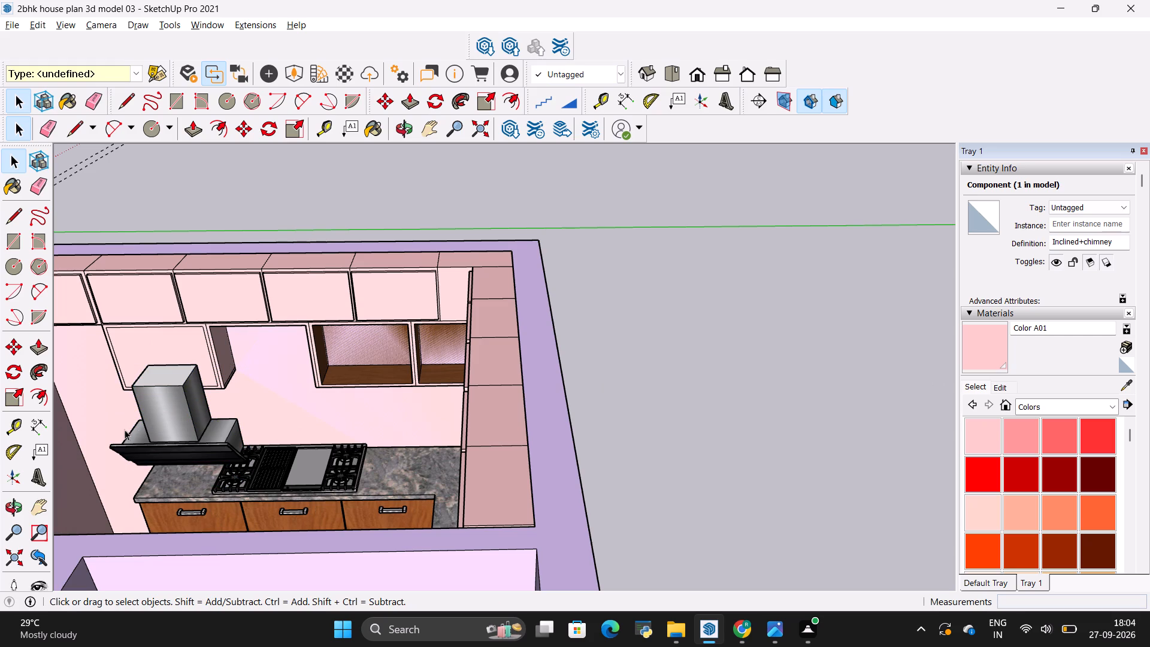
# Move the chimney by its duct's upper back corner about 2' 9 11/16" into the open gap between the wall cabinets above the cooktop.
pyautogui.click(171, 399)
pyautogui.scroll(4, 149, 396)
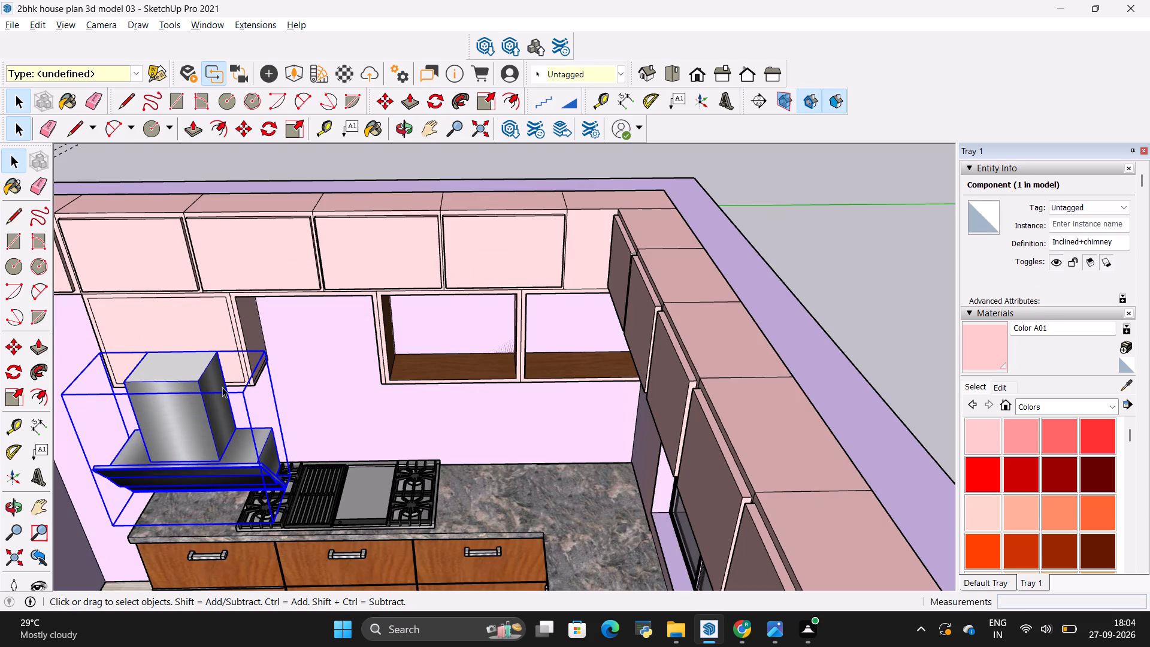
pyautogui.press('m')
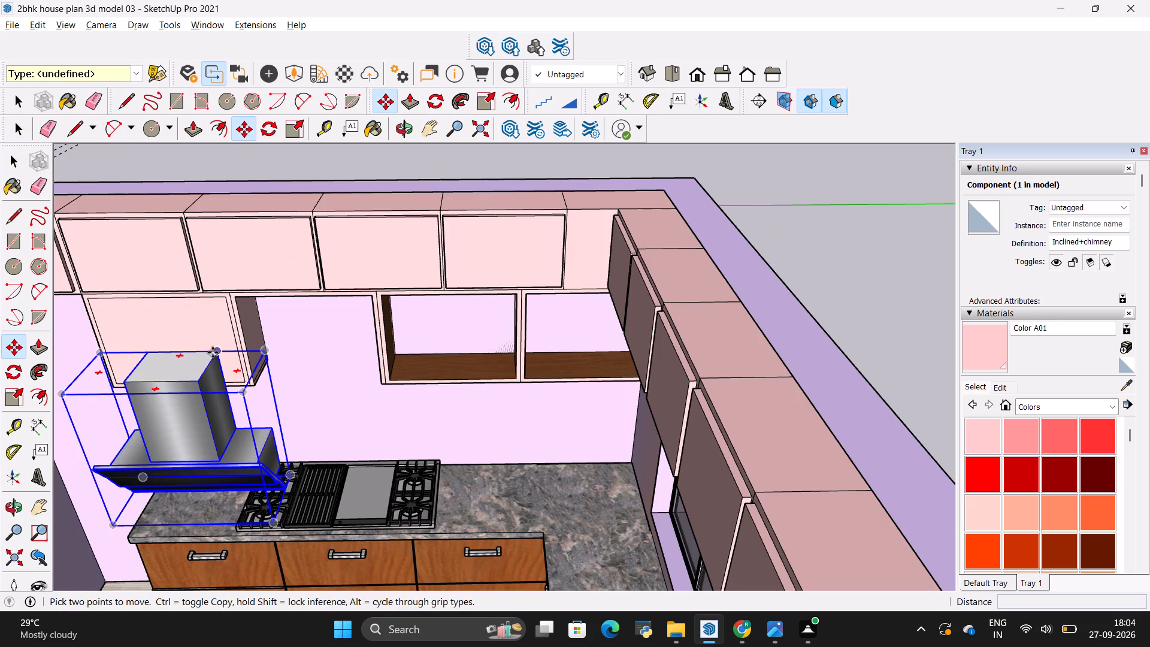
pyautogui.click(213, 352)
pyautogui.scroll(14, 335, 303)
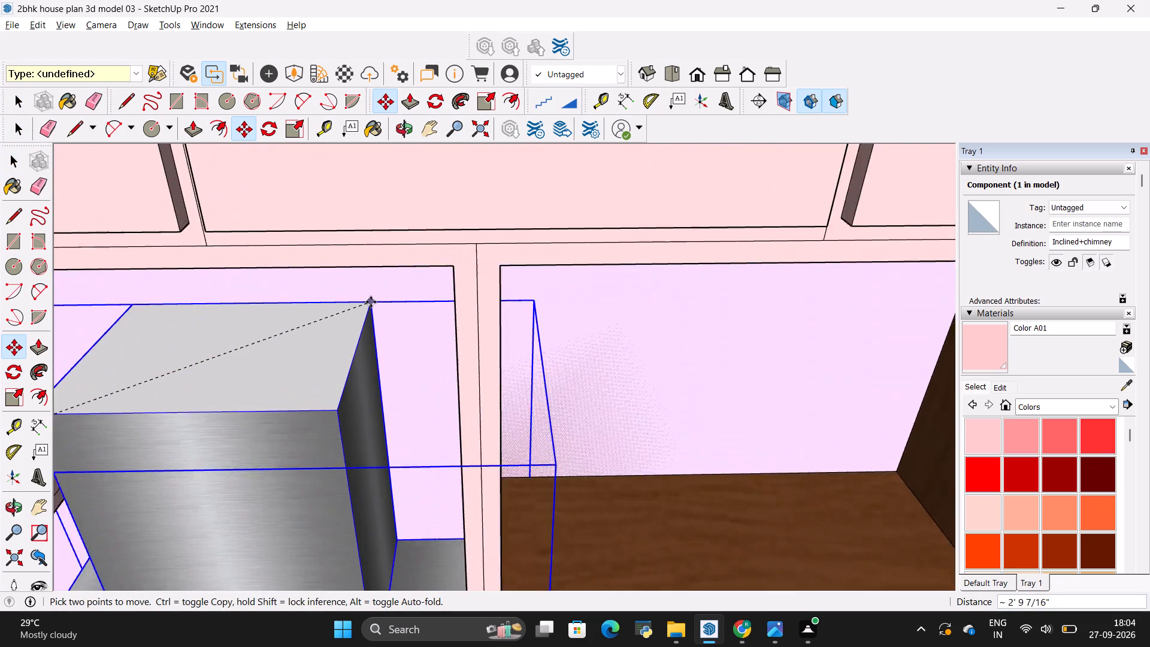
pyautogui.scroll(4, 371, 302)
pyautogui.click(365, 238)
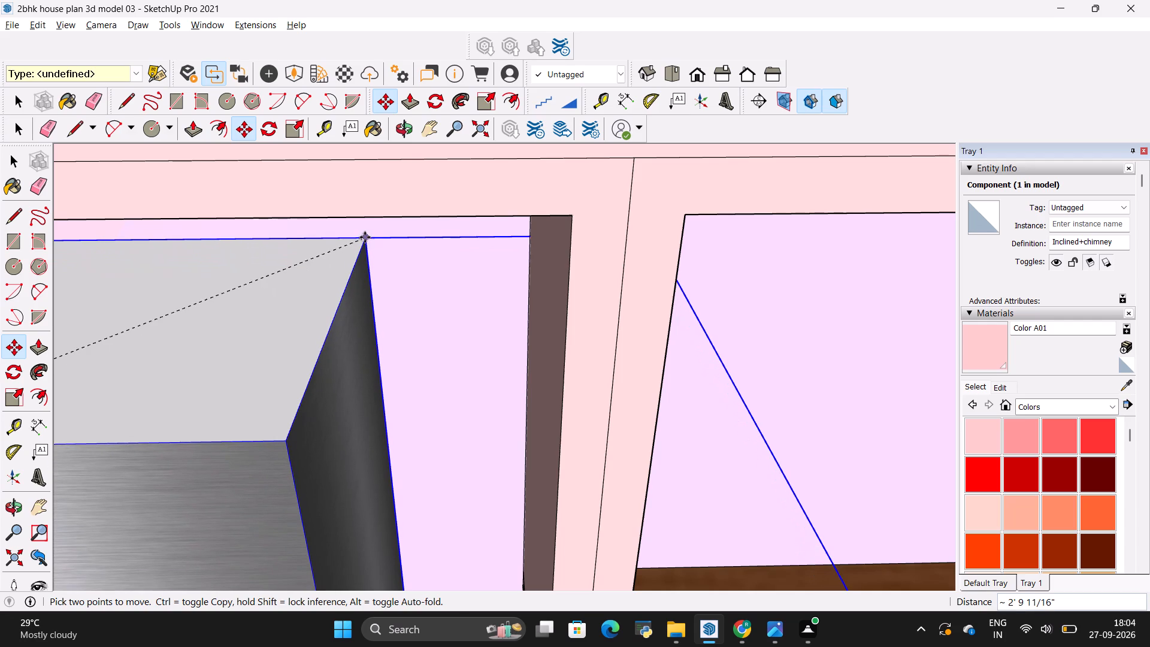
# Inspect the chimney from the front, side and above to check its fit between the wall cabinets and its alignment over the cooktop.
pyautogui.scroll(-12, 414, 320)
pyautogui.scroll(-5, 407, 409)
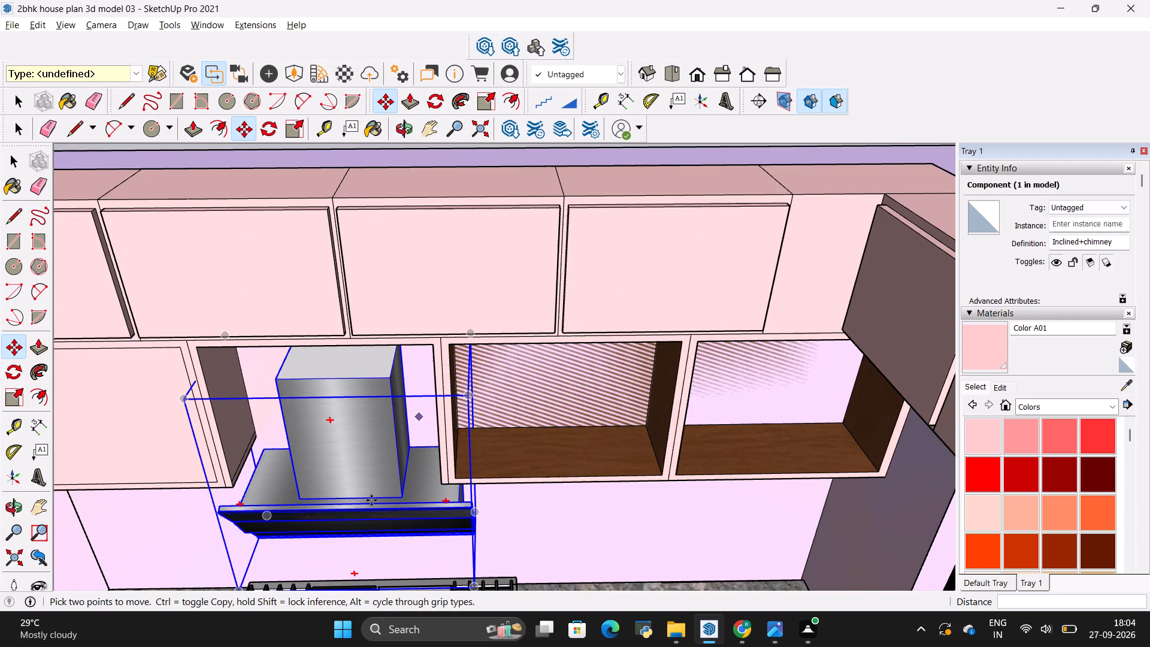
pyautogui.moveTo(365, 543); pyautogui.dragTo(374, 407, button='middle')
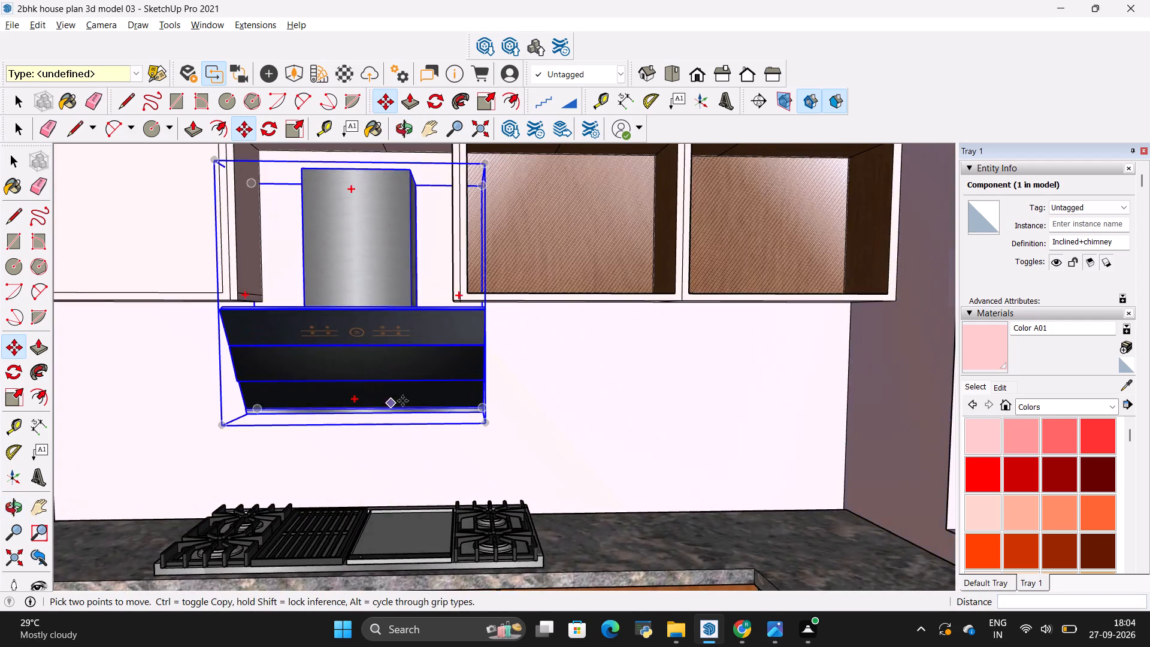
pyautogui.scroll(-4, 402, 401)
pyautogui.scroll(18, 405, 391)
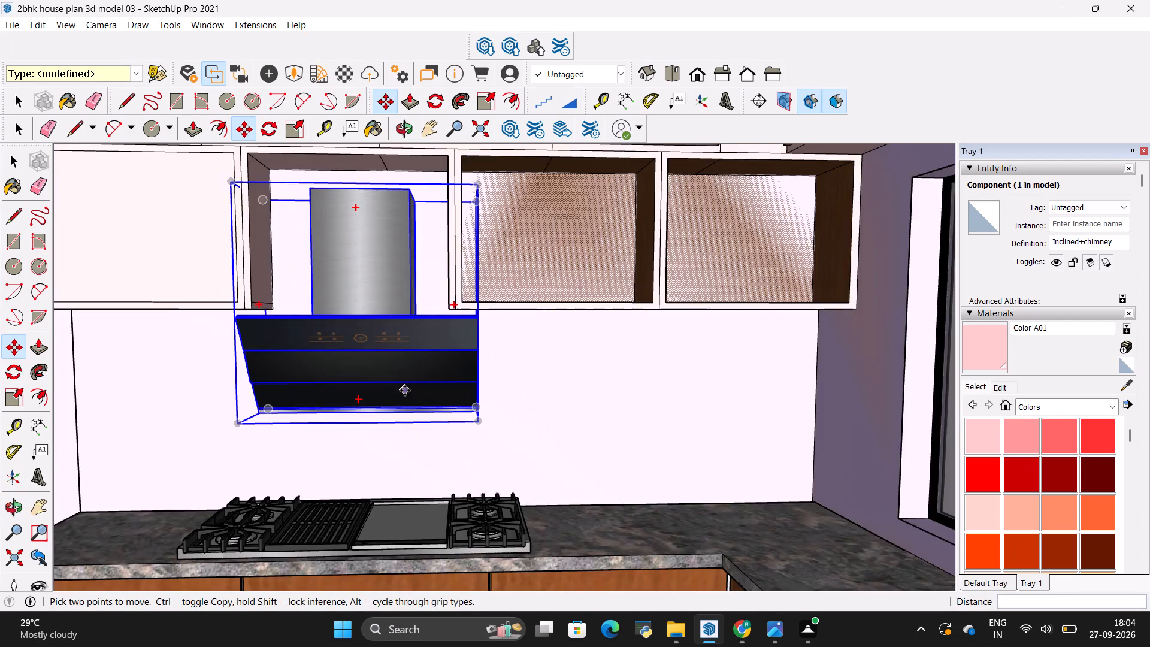
pyautogui.scroll(3, 329, 268)
pyautogui.scroll(-5, 423, 328)
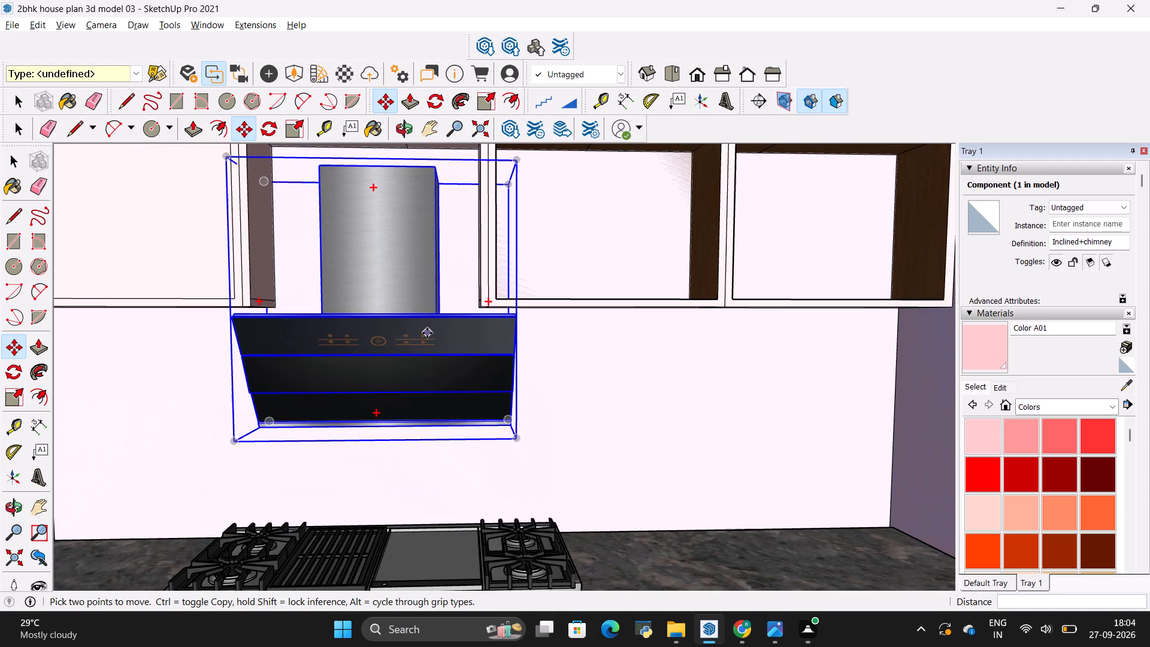
pyautogui.press('space')
pyautogui.click(627, 413)
pyautogui.scroll(-1, 627, 414)
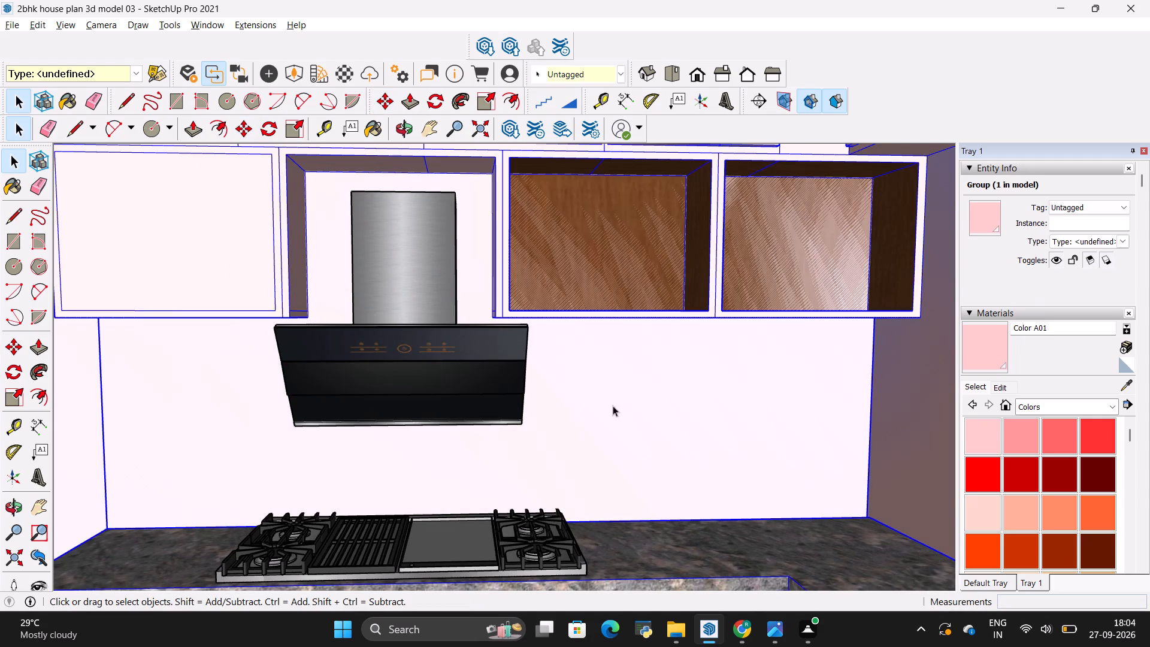
pyautogui.scroll(8, 359, 347)
pyautogui.scroll(4, 416, 359)
pyautogui.scroll(-1, 423, 361)
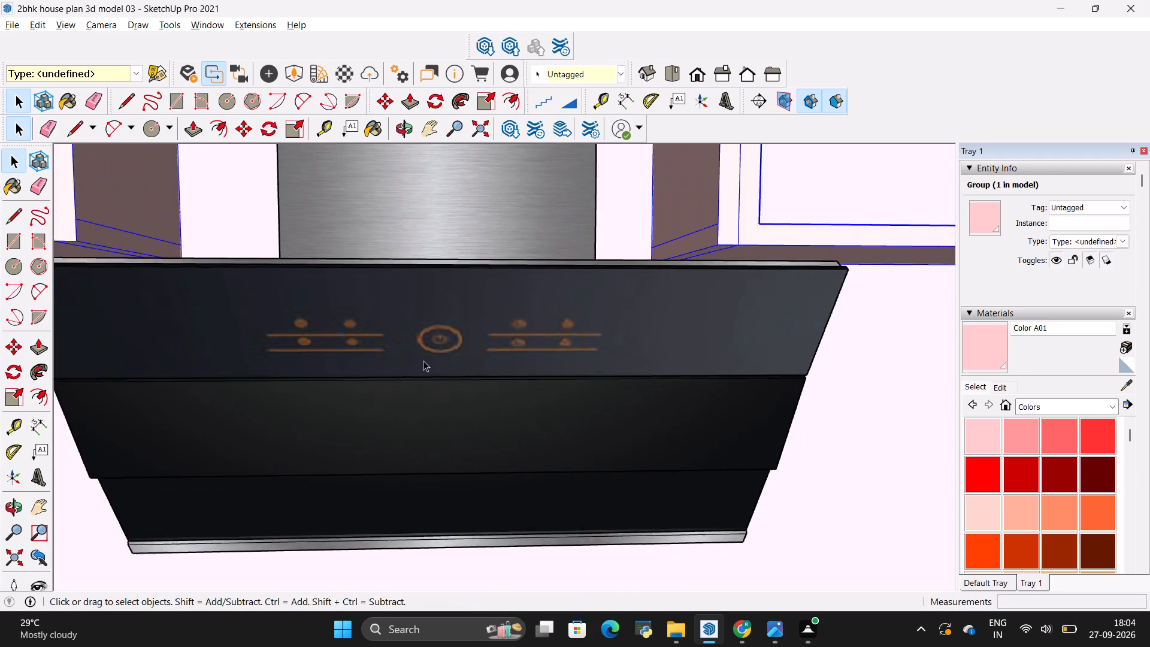
pyautogui.scroll(-8, 423, 361)
pyautogui.keyDown('shift'); pyautogui.moveTo(509, 347); pyautogui.dragTo(509, 361, button='middle'); pyautogui.keyUp('shift')
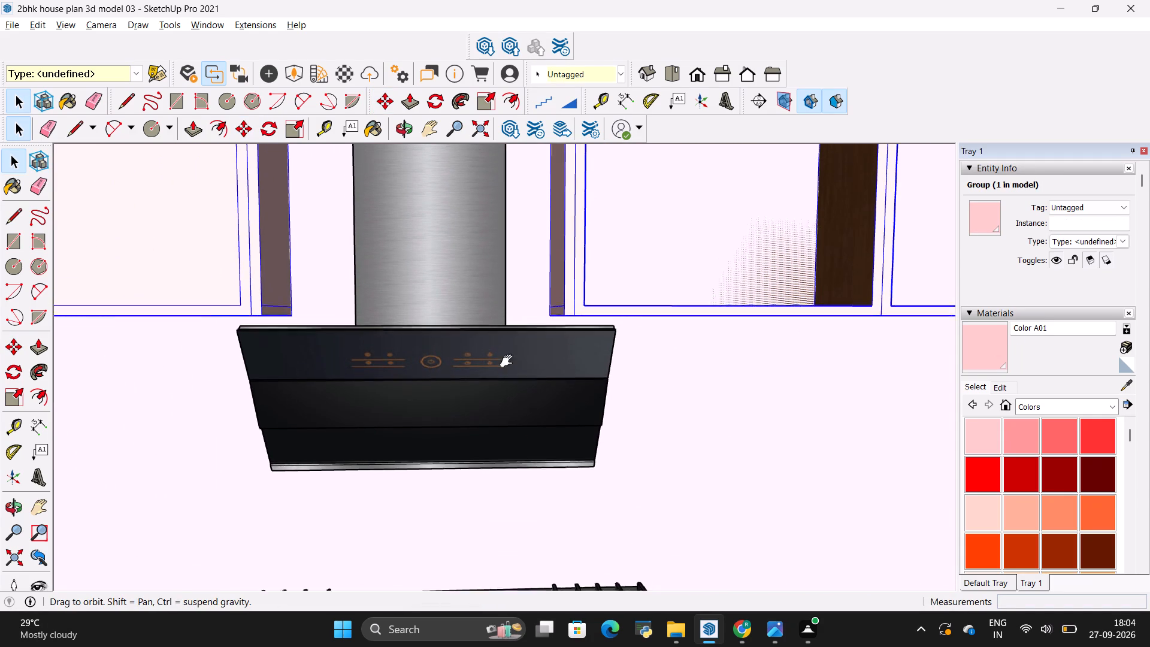
pyautogui.keyDown('shift'); pyautogui.moveTo(509, 361); pyautogui.dragTo(510, 428, button='middle'); pyautogui.keyUp('shift')
pyautogui.scroll(-1, 515, 398)
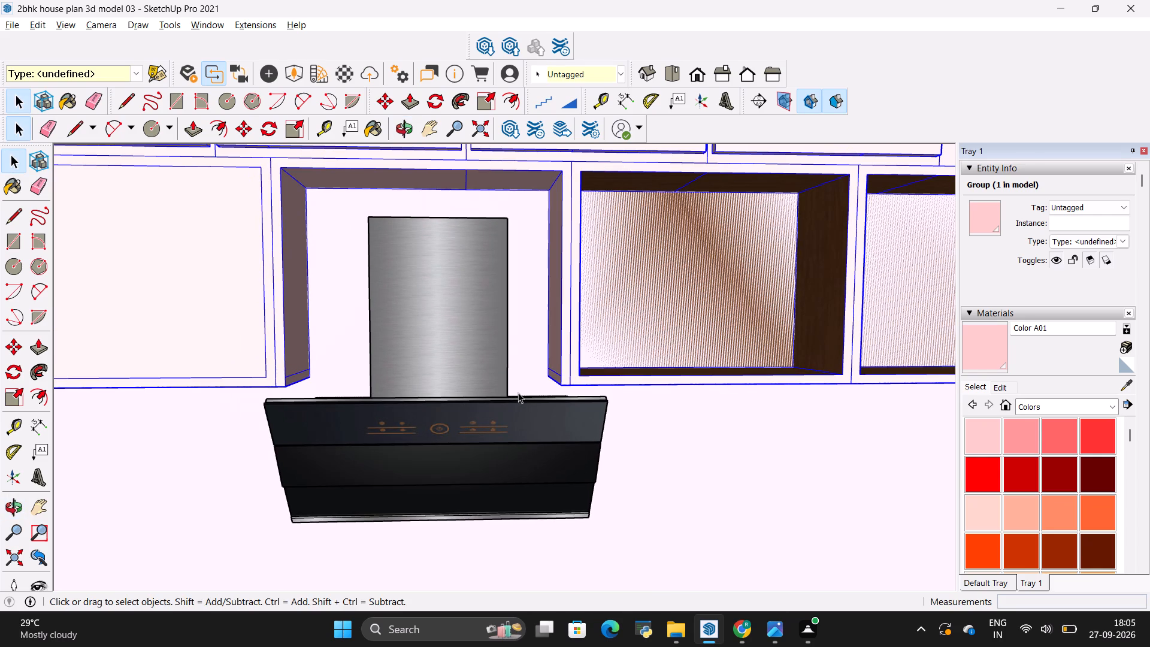
pyautogui.moveTo(518, 392); pyautogui.dragTo(231, 416, button='middle')
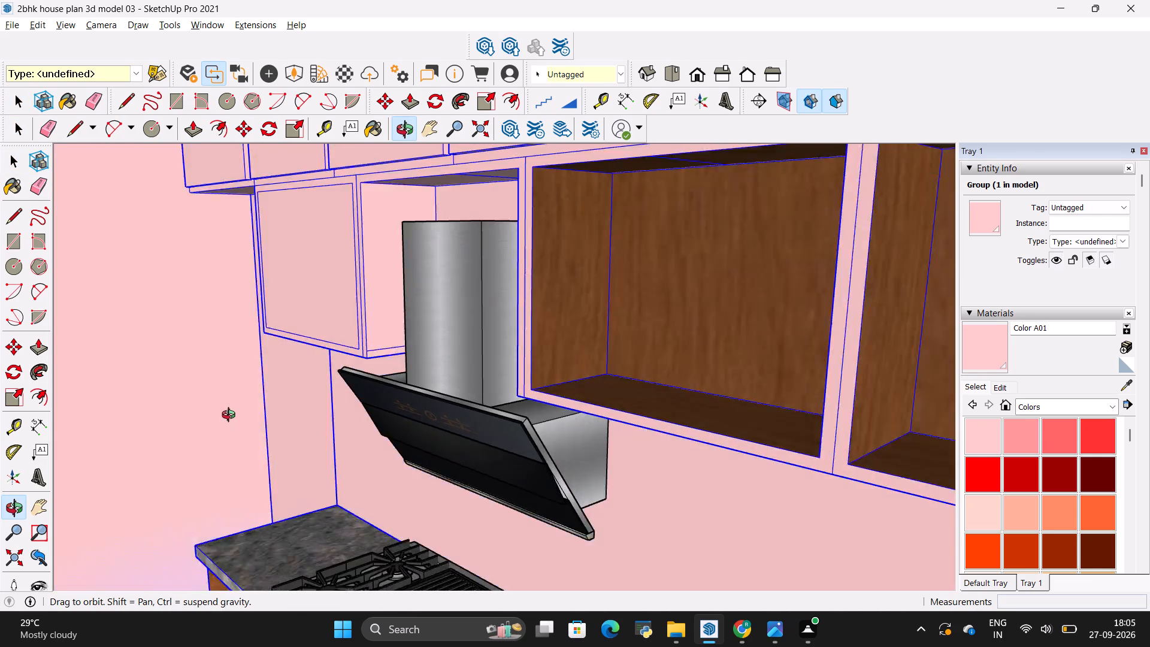
pyautogui.moveTo(231, 416); pyautogui.dragTo(495, 474, button='middle')
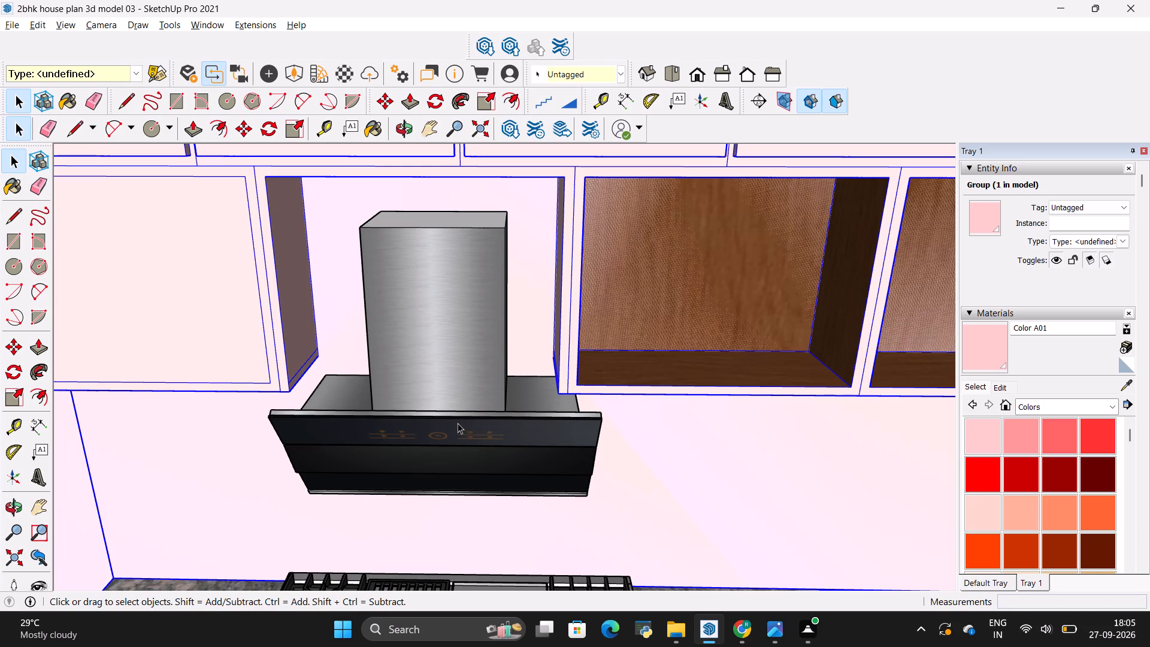
pyautogui.scroll(-5, 458, 423)
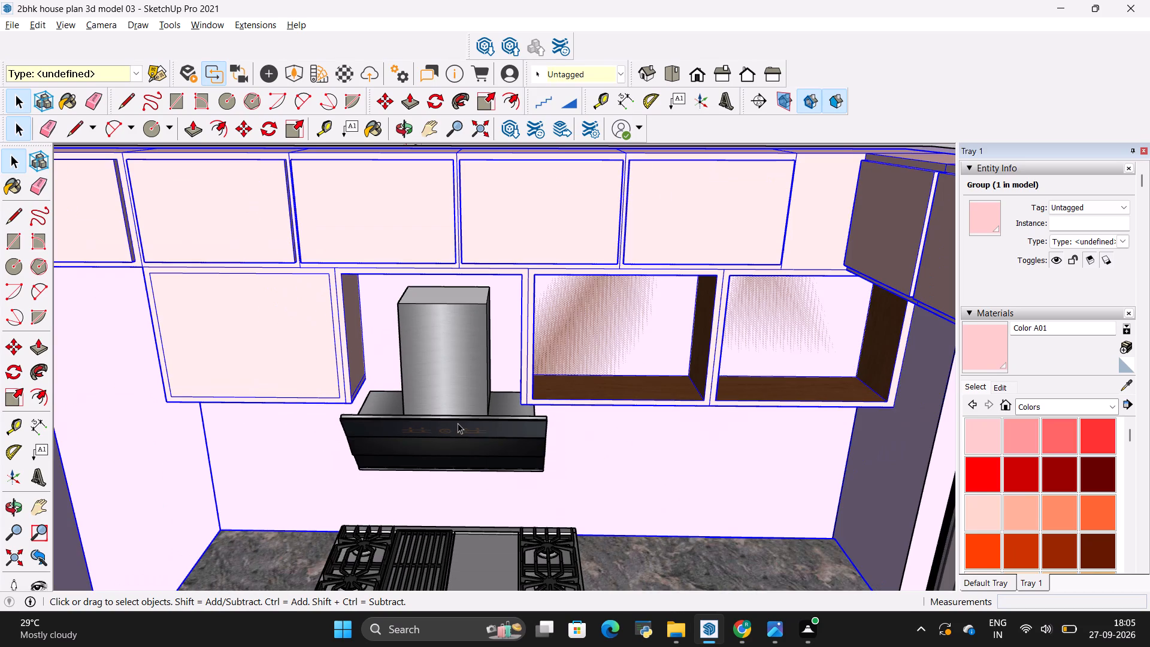
# Switch to the kitchen reference image in Photos and examine the chimney's proportions in the front elevation, then return to SketchUp.
pyautogui.hotkey('alt', 'Tab')
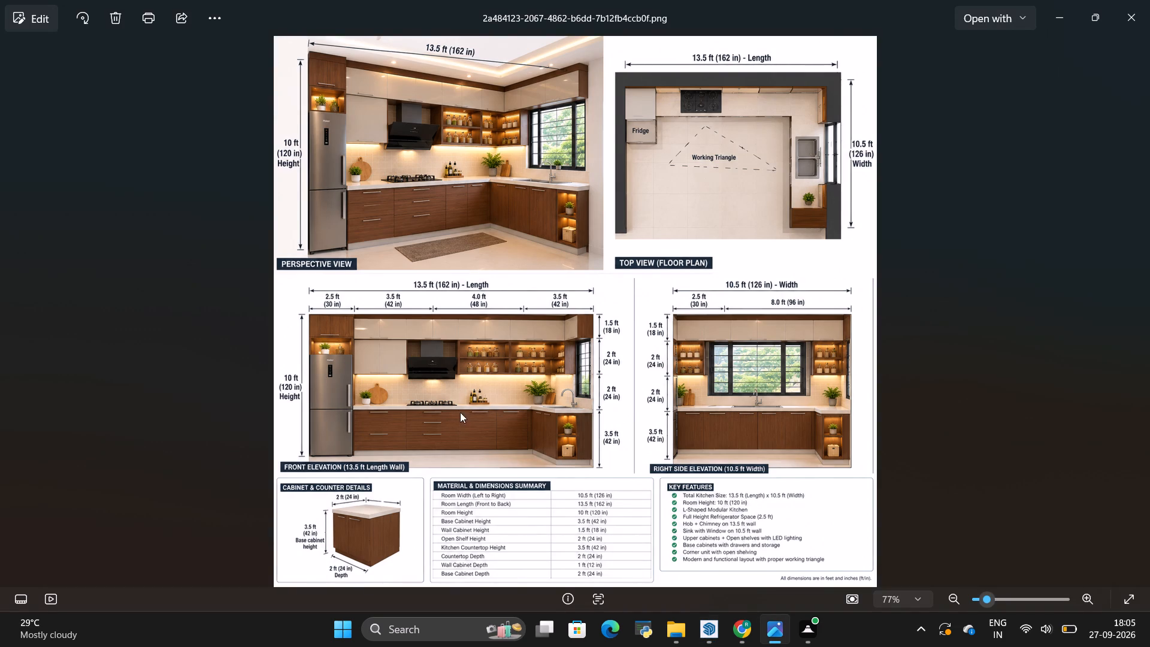
pyautogui.scroll(5, 435, 371)
pyautogui.scroll(11, 338, 352)
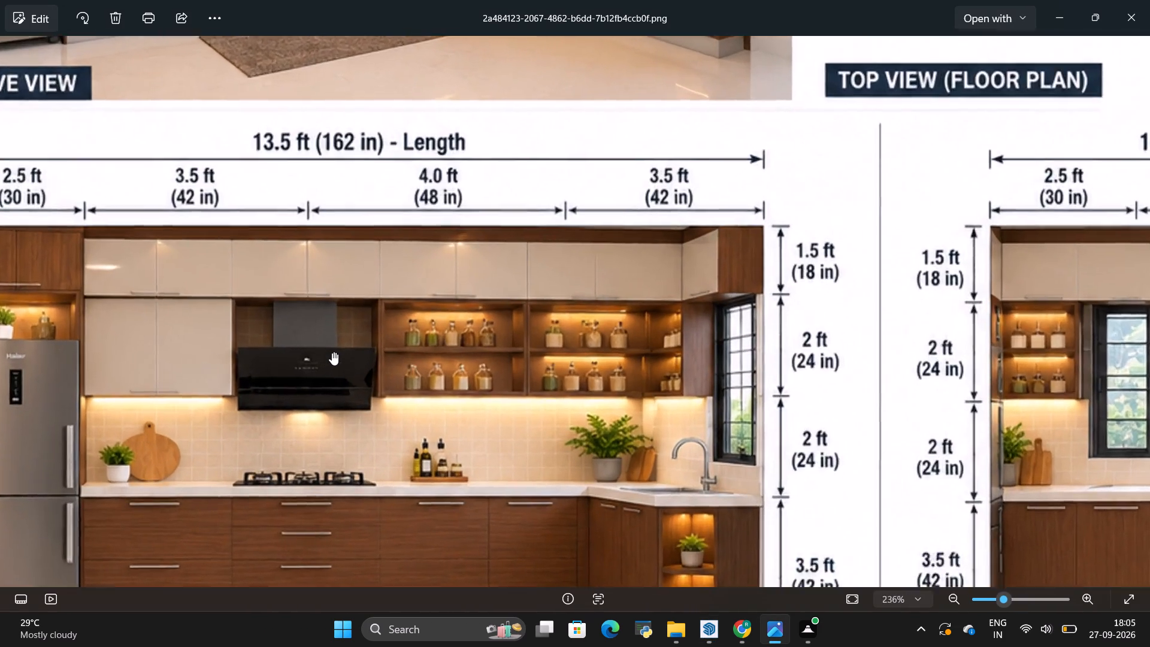
pyautogui.hotkey('alt', 'Tab')
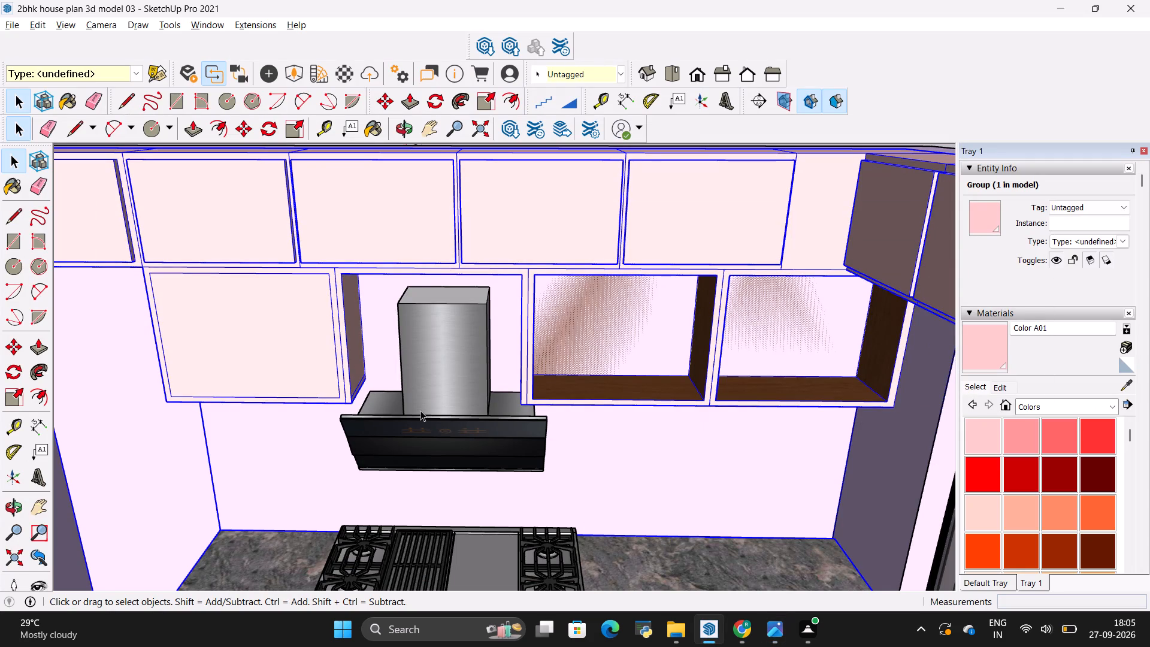
# Scale the chimney down from its upper side edge to 0.81 along red and 0.88 along blue to suit the cabinet gap.
pyautogui.press('s')
pyautogui.press('space')
pyautogui.click(428, 392)
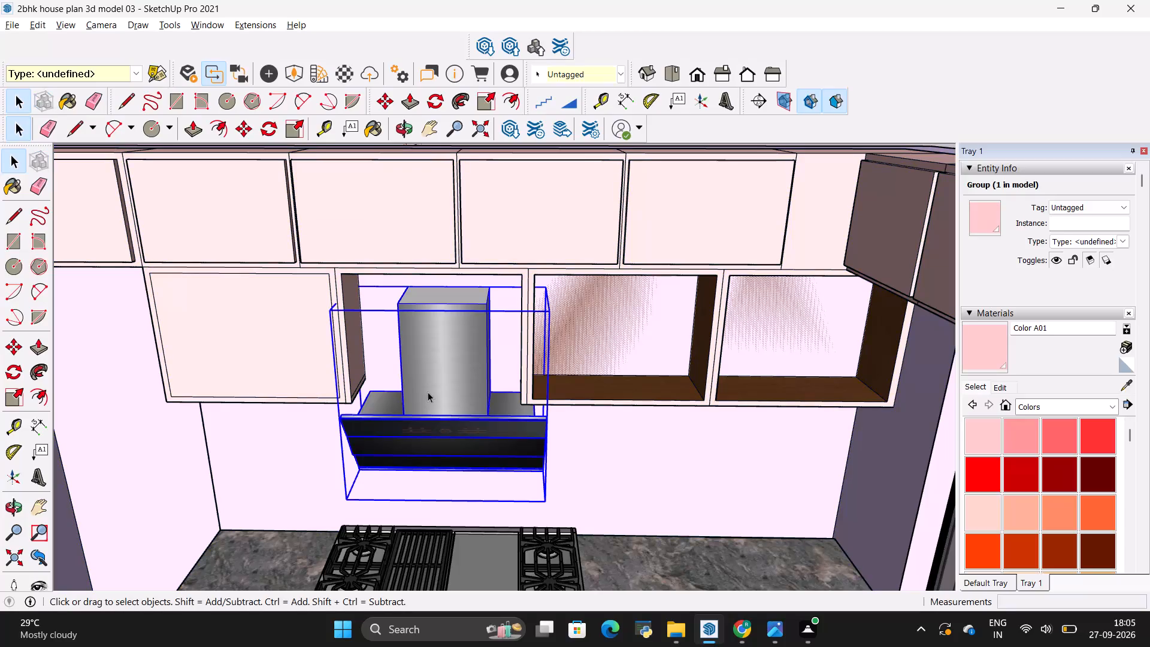
pyautogui.press('s')
pyautogui.scroll(3, 416, 295)
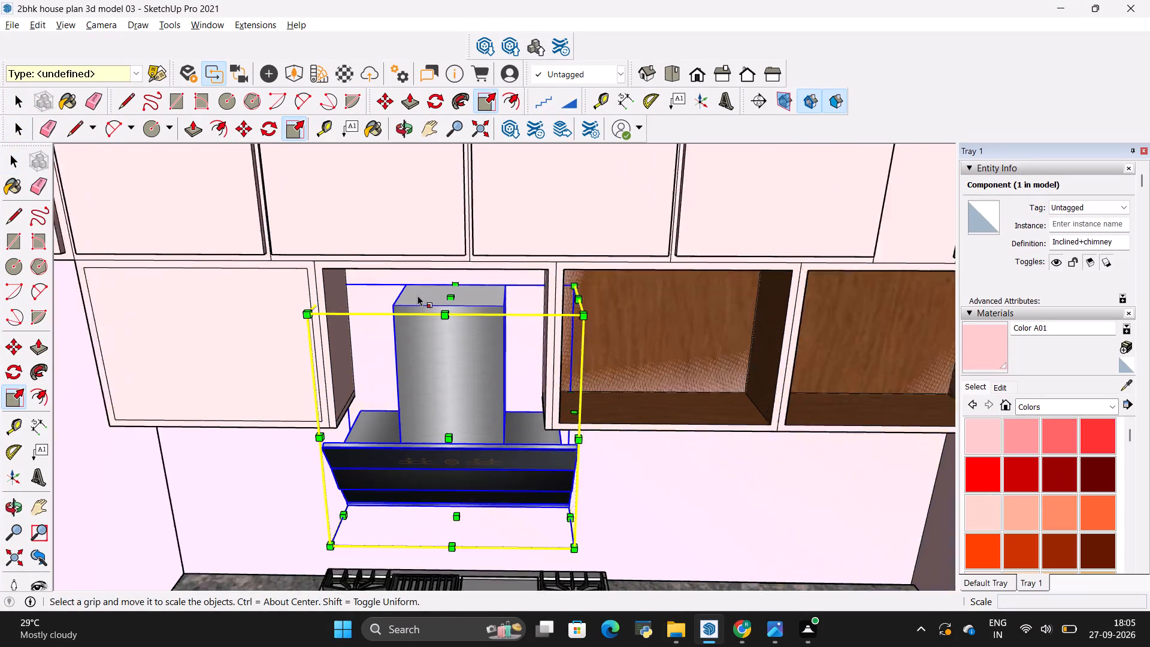
pyautogui.scroll(1, 417, 295)
pyautogui.click(619, 297)
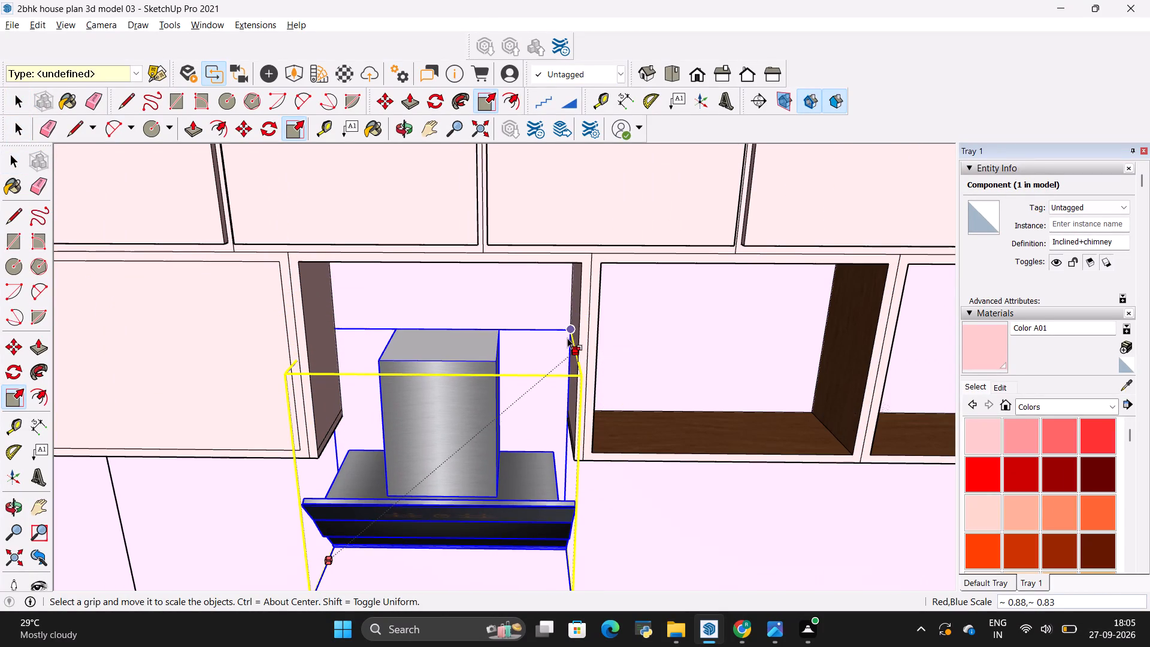
pyautogui.click(556, 336)
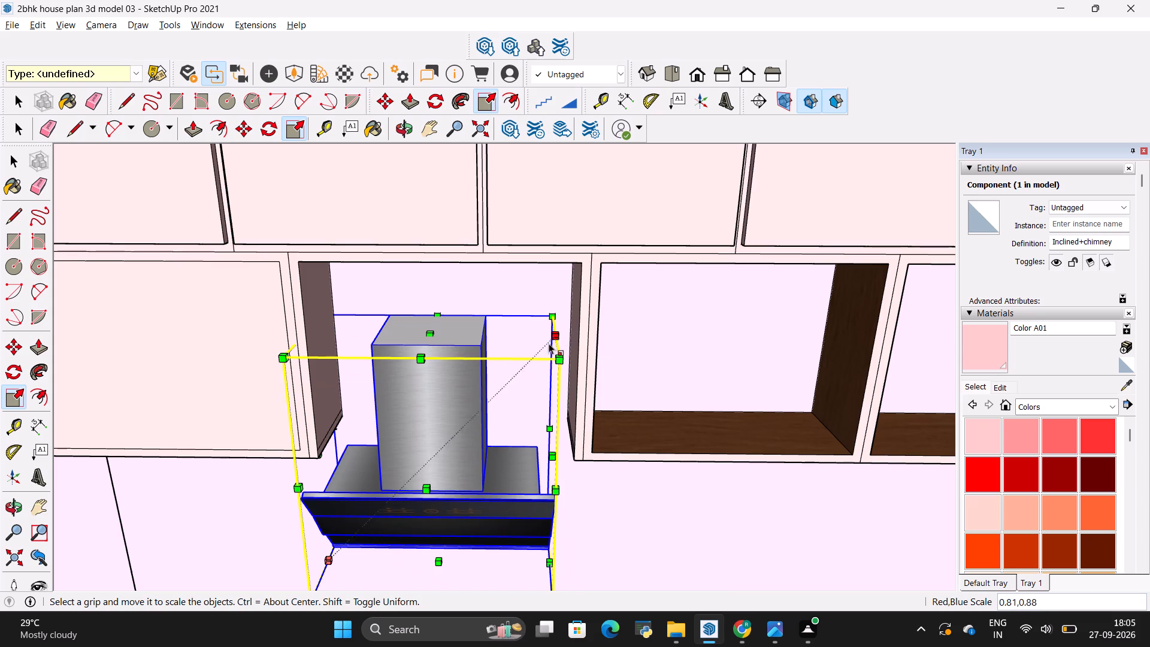
# Move the chimney by its upper back edge midpoint about 1' 3 9/16" to the top edge of the open cabinet gap.
pyautogui.press('m')
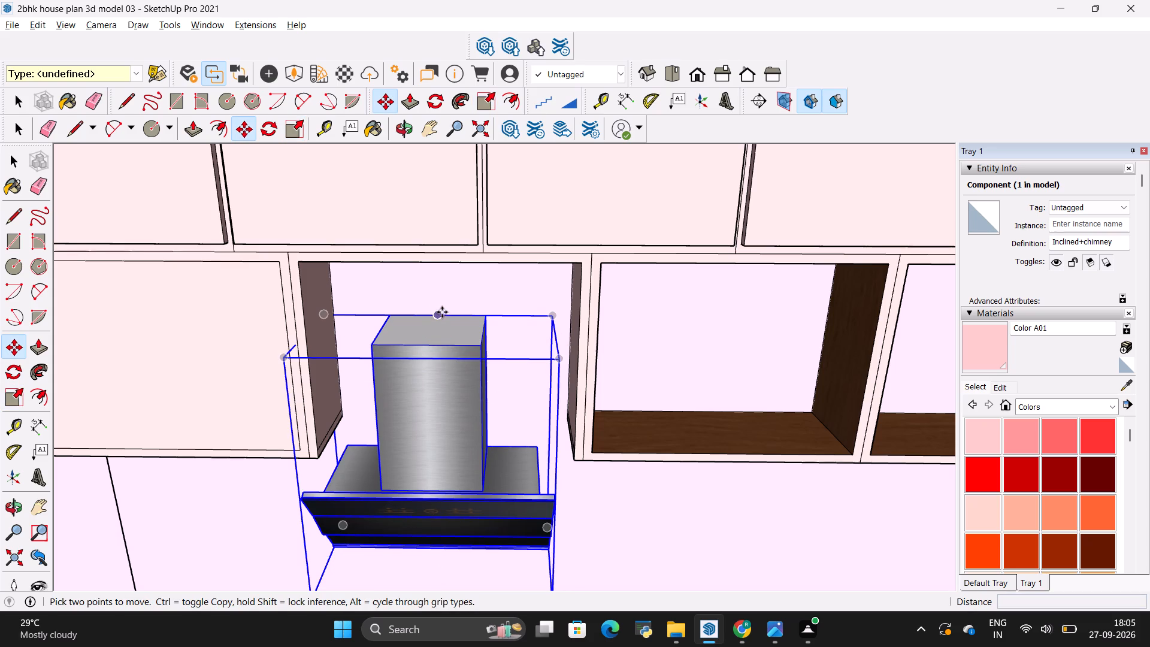
pyautogui.click(442, 313)
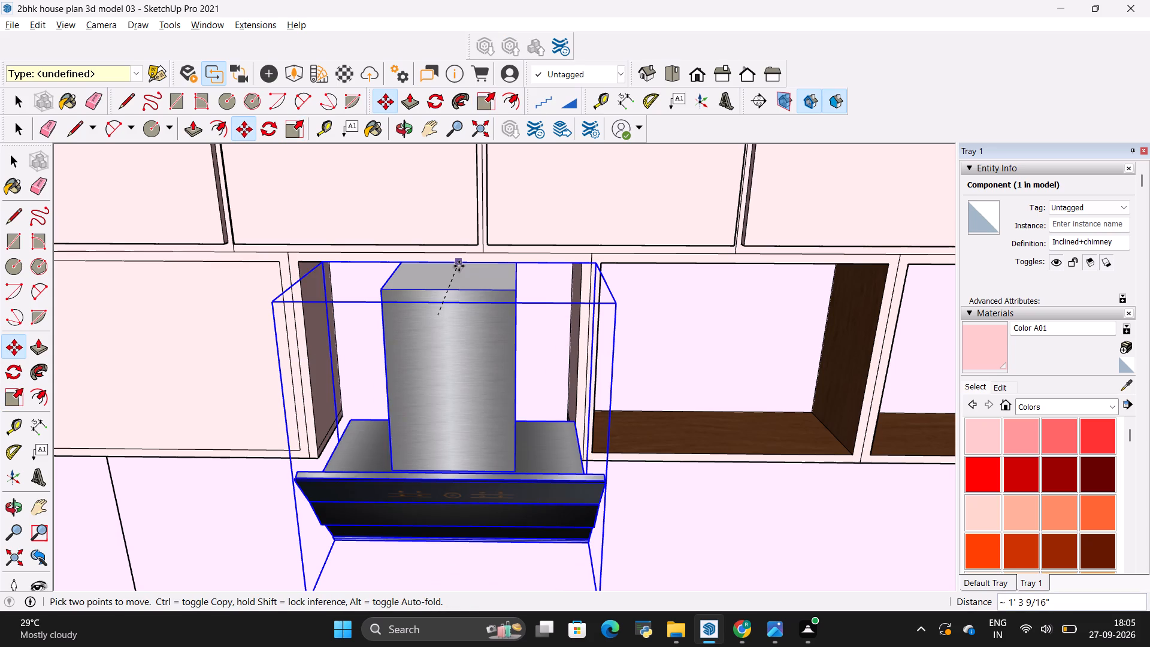
pyautogui.click(459, 266)
# Move the chimney by its lower back corner about 1' straight back between the wall cabinets toward the kitchen wall.
pyautogui.moveTo(463, 405); pyautogui.dragTo(466, 295, button='middle')
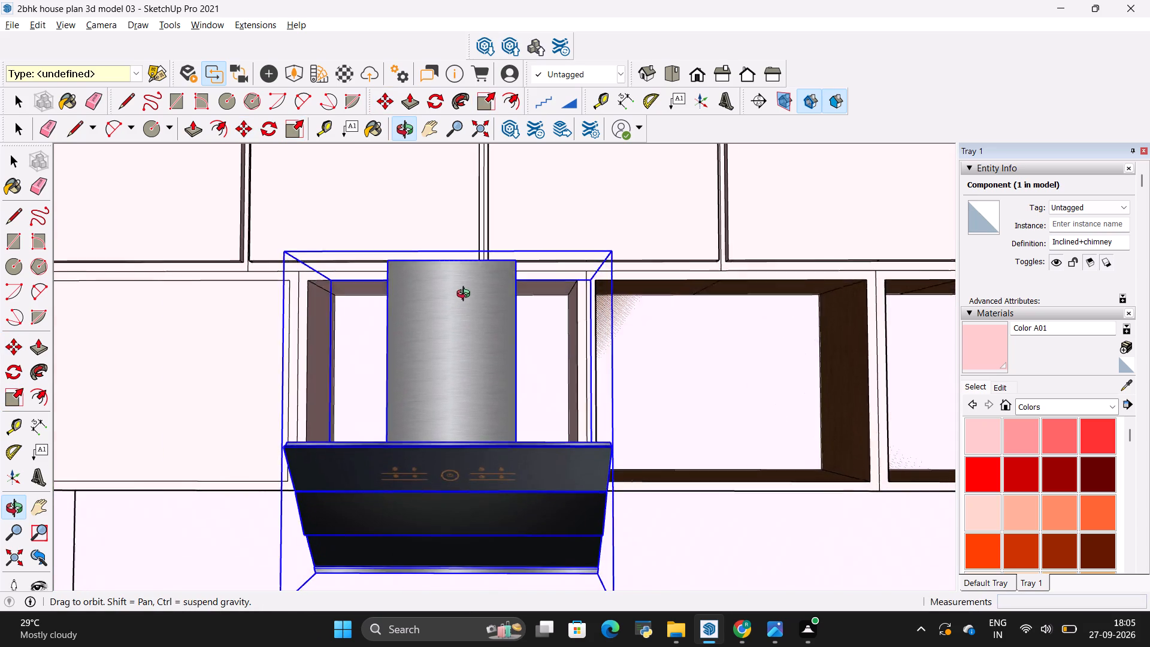
pyautogui.moveTo(466, 295); pyautogui.dragTo(328, 412, button='middle')
pyautogui.moveTo(515, 415); pyautogui.dragTo(380, 401, button='middle')
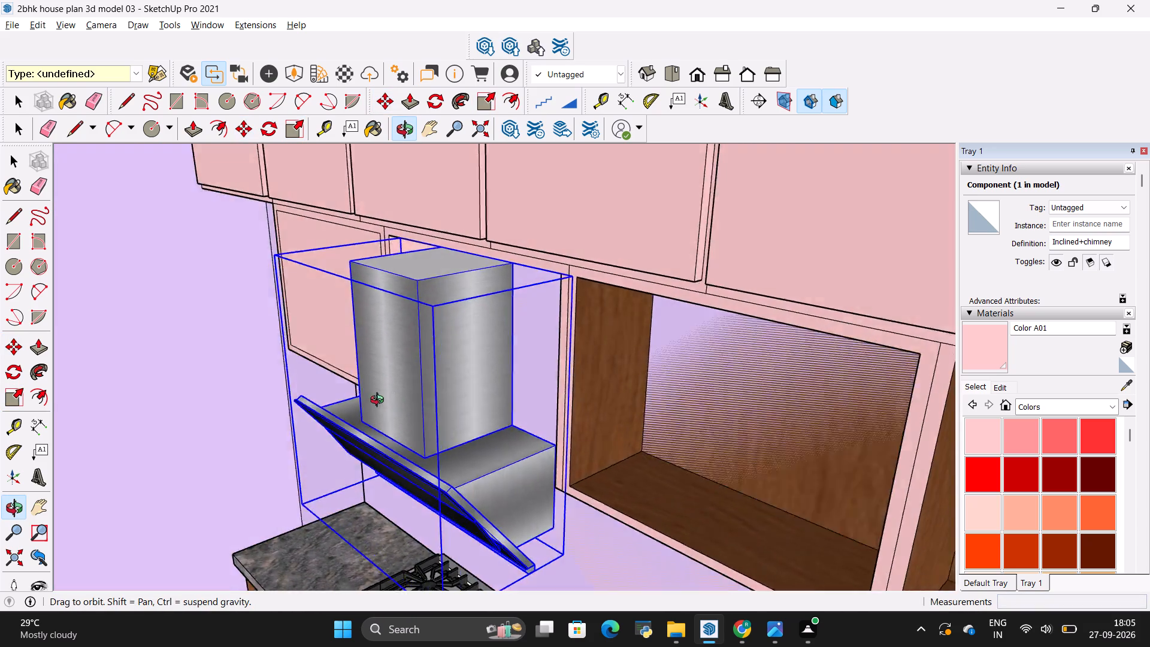
pyautogui.moveTo(380, 401); pyautogui.dragTo(458, 365, button='middle')
pyautogui.scroll(4, 653, 513)
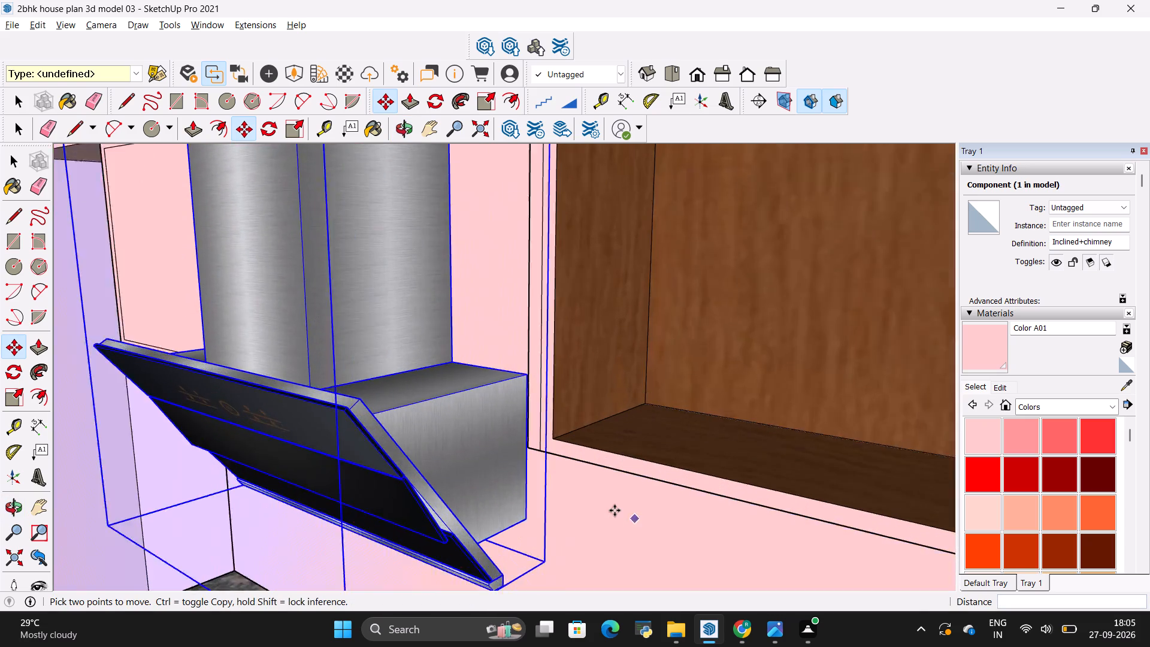
pyautogui.scroll(5, 615, 510)
pyautogui.moveTo(591, 488); pyautogui.dragTo(657, 572, button='middle')
pyautogui.scroll(-7, 576, 452)
pyautogui.moveTo(596, 538); pyautogui.dragTo(585, 480, button='middle')
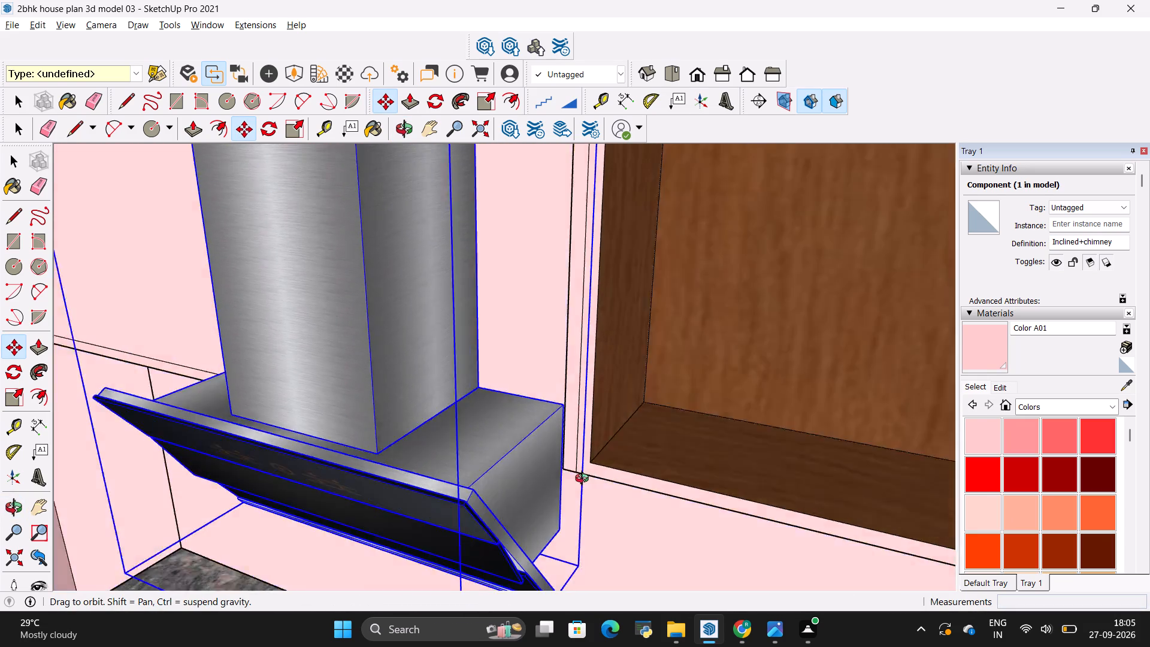
pyautogui.moveTo(585, 480); pyautogui.dragTo(454, 374, button='middle')
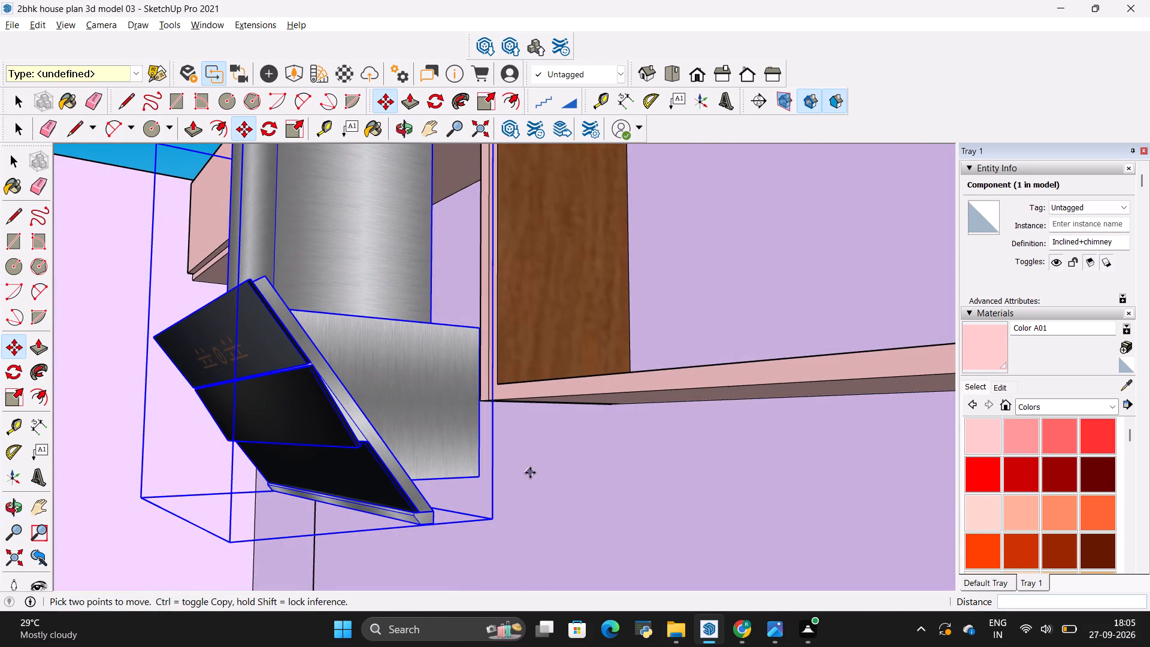
pyautogui.press('m')
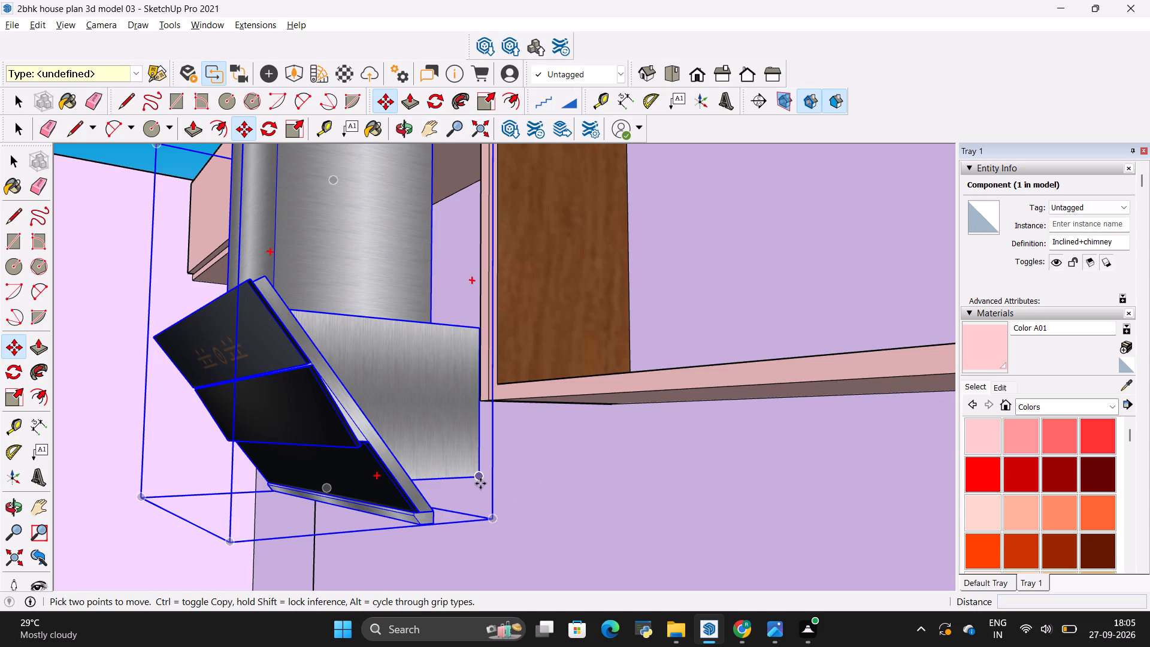
pyautogui.click(478, 472)
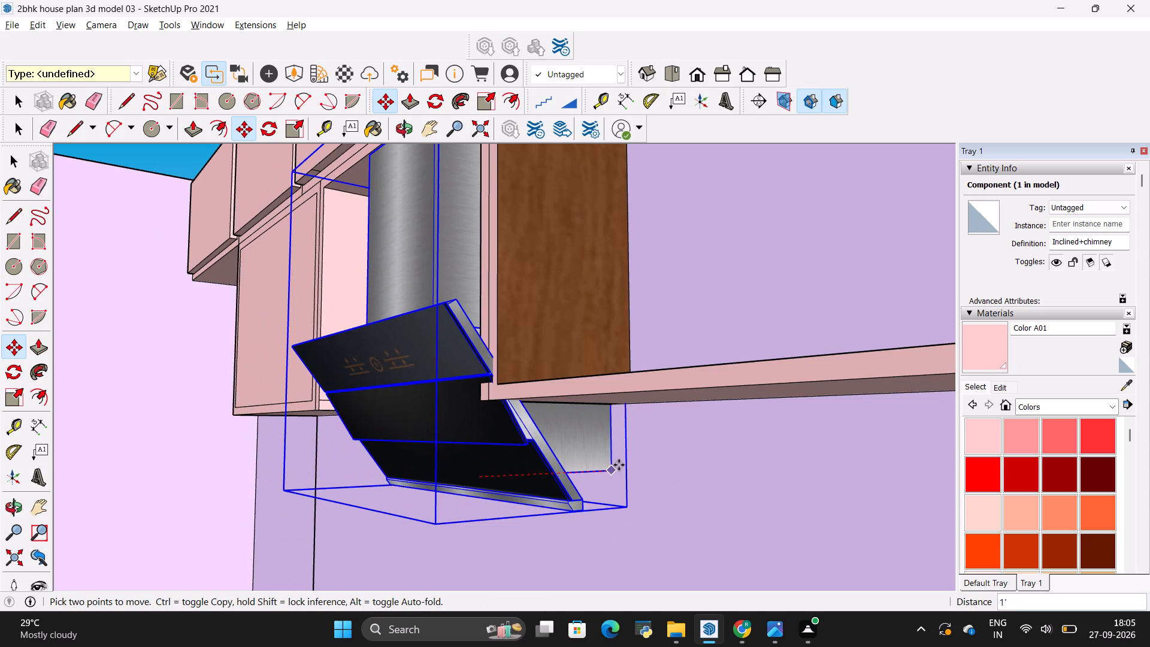
pyautogui.click(619, 465)
# Shift the chimney sideways about 1 9/16" toward the closed wall cabinet to centre it in the gap.
pyautogui.scroll(-4, 523, 455)
pyautogui.moveTo(511, 445); pyautogui.dragTo(770, 543, button='middle')
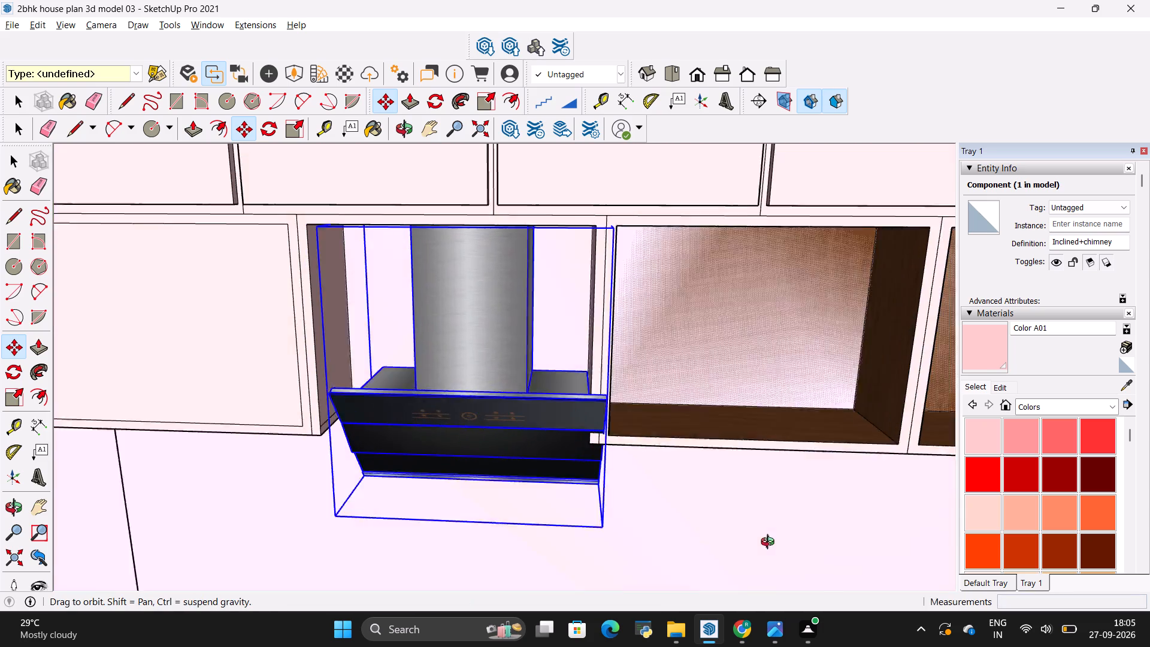
pyautogui.moveTo(770, 543); pyautogui.dragTo(806, 545, button='middle')
pyautogui.scroll(3, 377, 361)
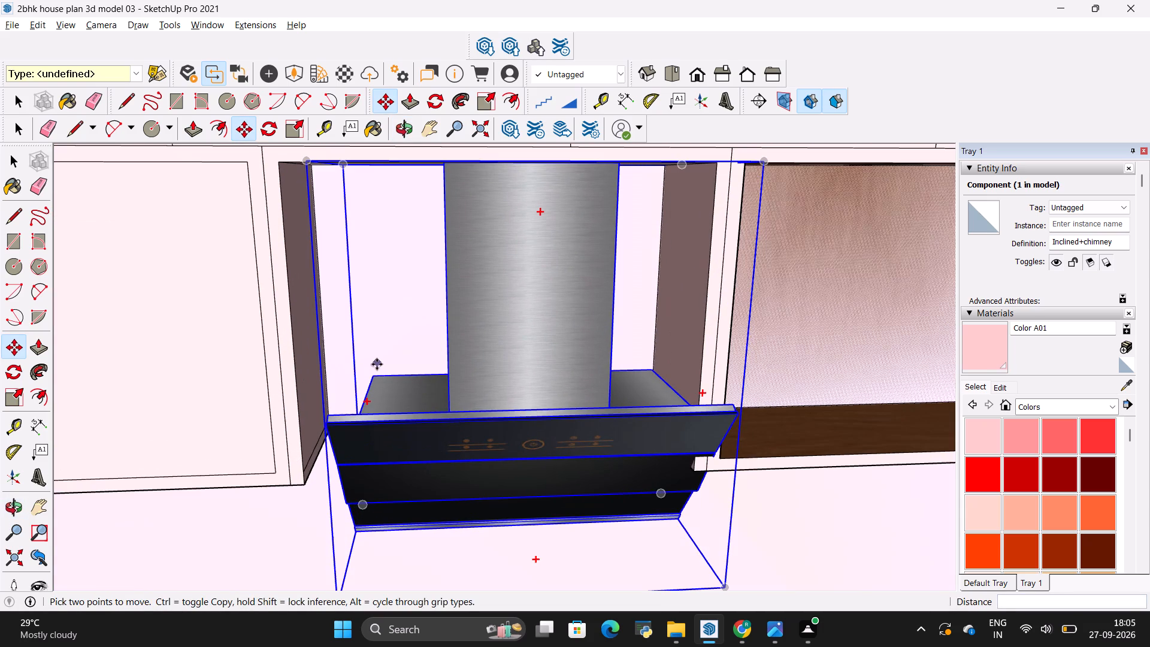
pyautogui.press('m')
pyautogui.click(377, 373)
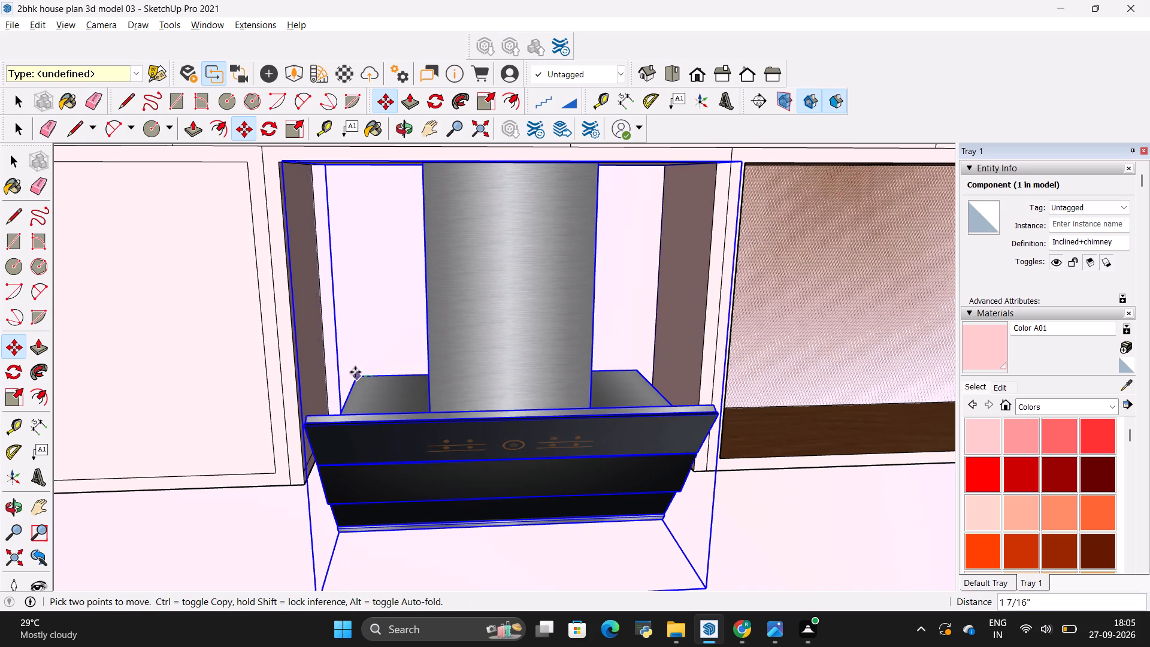
pyautogui.click(355, 372)
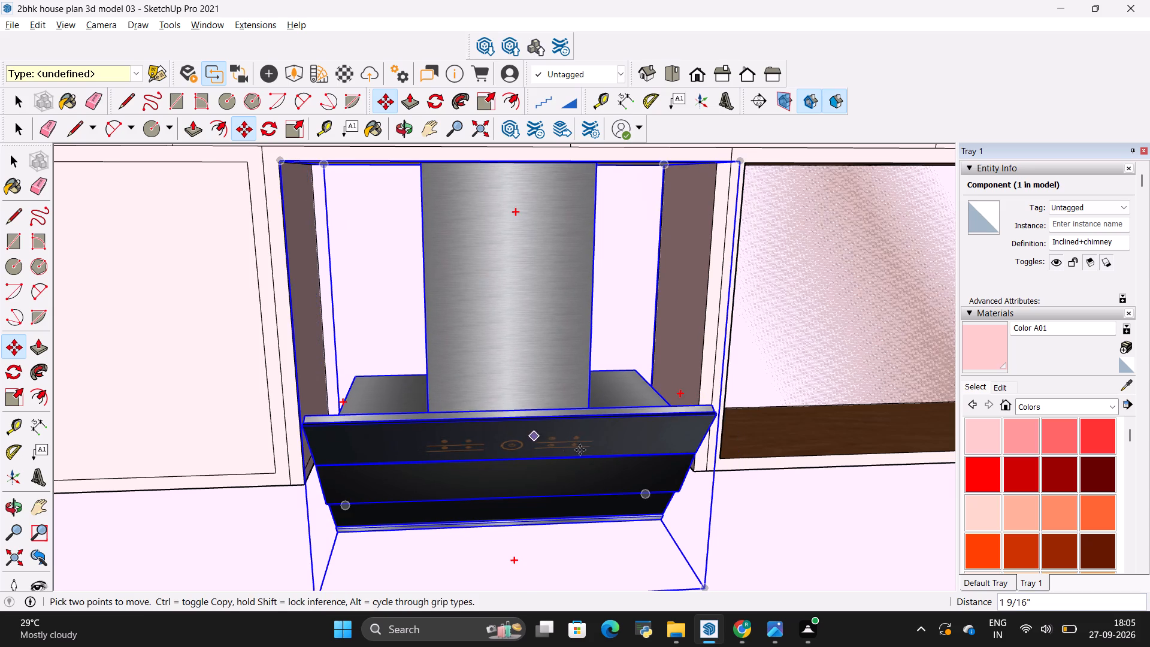
# Fine-adjust the chimney's depth by its lower back corner so its back lines up with the rear wall.
pyautogui.scroll(-3, 580, 450)
pyautogui.moveTo(585, 474); pyautogui.dragTo(507, 277, button='middle')
pyautogui.moveTo(651, 478); pyautogui.dragTo(648, 478, button='middle')
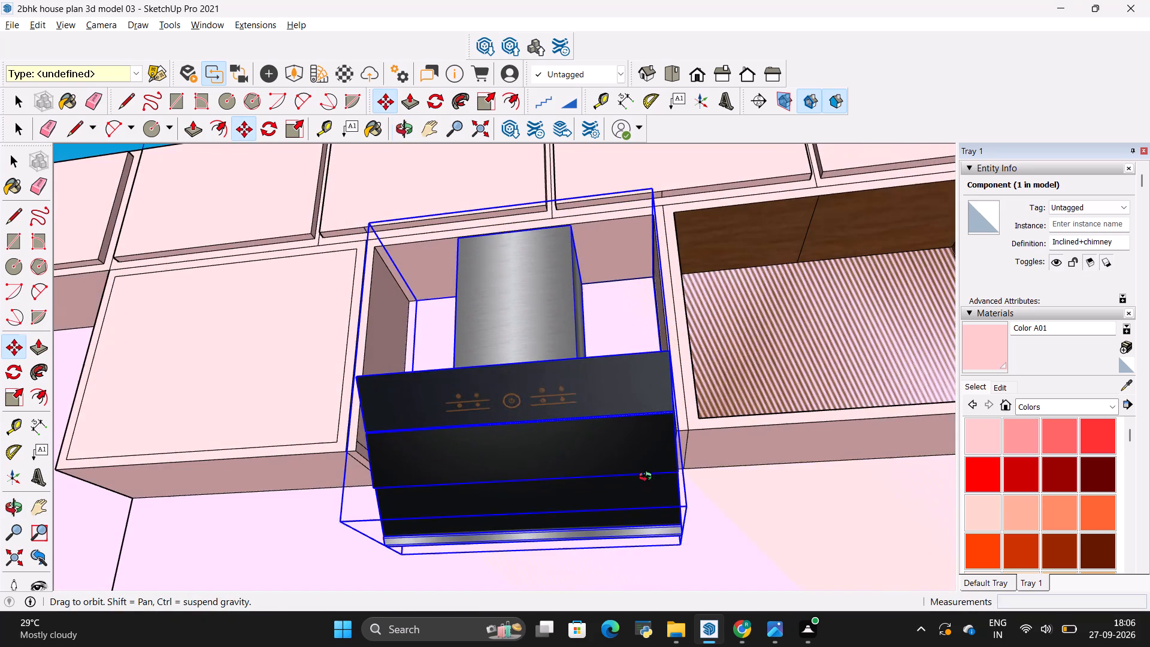
pyautogui.moveTo(648, 478); pyautogui.dragTo(287, 506, button='middle')
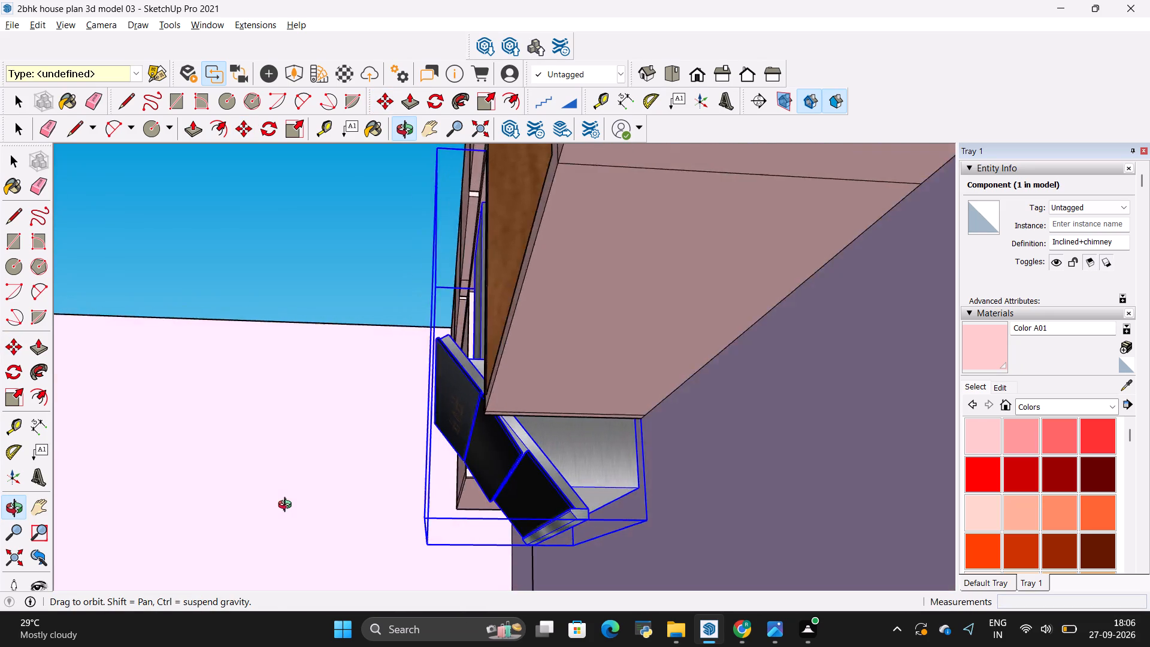
pyautogui.moveTo(287, 506); pyautogui.dragTo(246, 515, button='middle')
pyautogui.scroll(1, 634, 534)
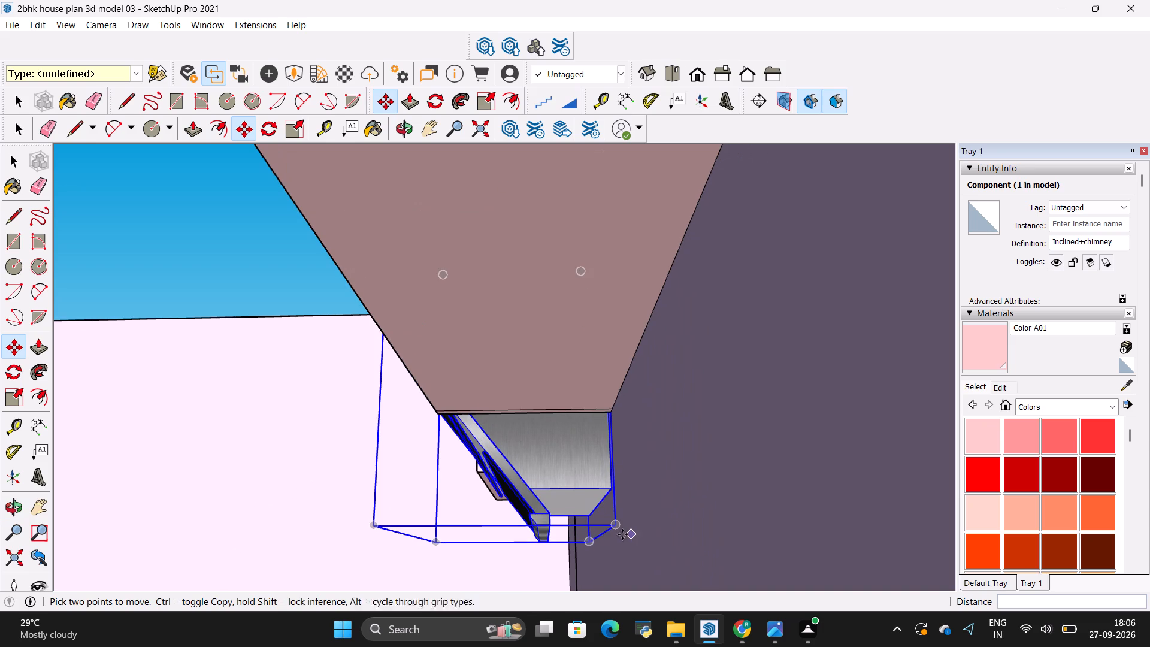
pyautogui.press('m')
pyautogui.click(616, 527)
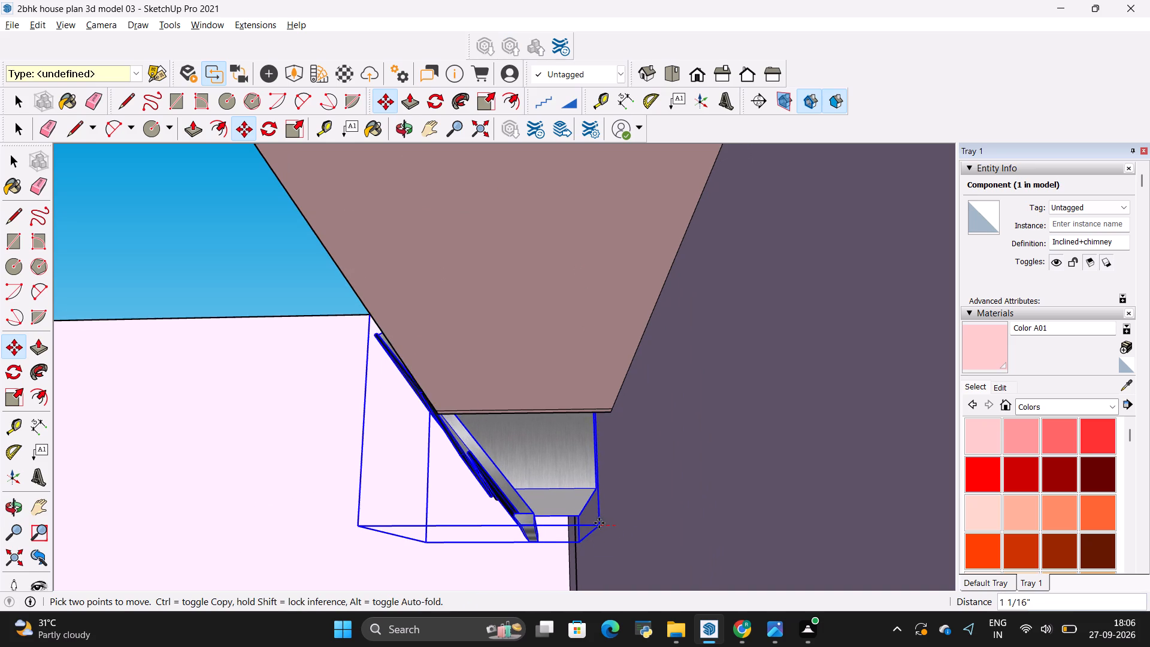
pyautogui.click(619, 524)
# Clear the selection and examine the chimney's placement among the wall cabinets and over the cooktop from across the kitchen.
pyautogui.scroll(-2, 455, 506)
pyautogui.moveTo(443, 497); pyautogui.dragTo(443, 499, button='middle')
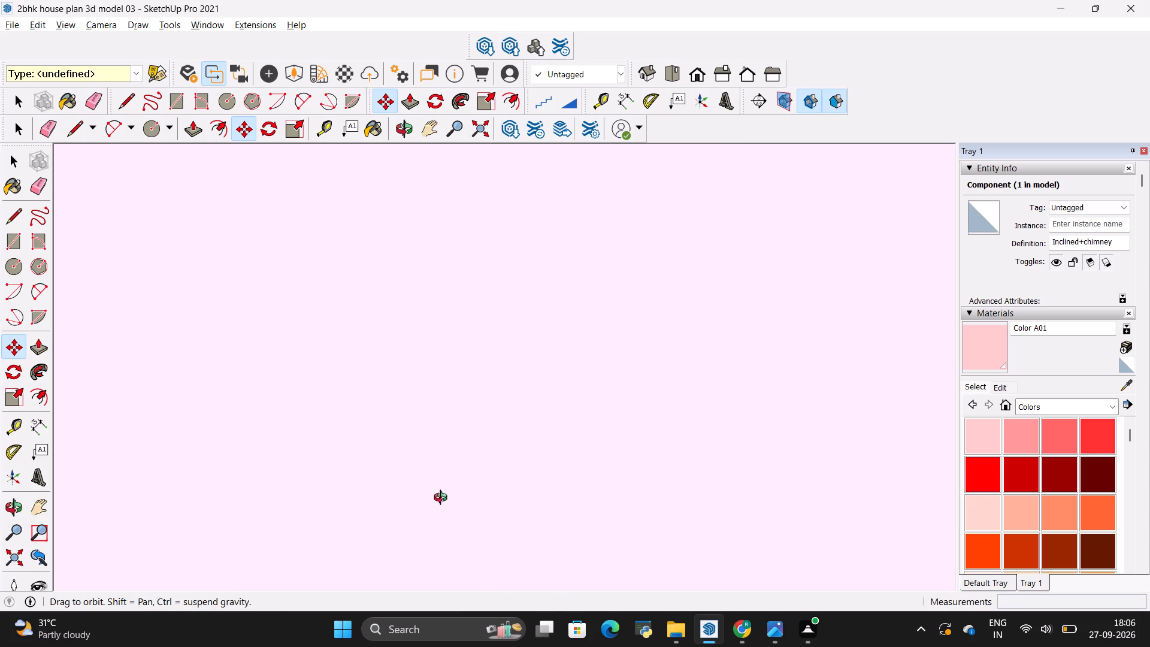
pyautogui.moveTo(443, 499); pyautogui.dragTo(772, 519, button='middle')
pyautogui.moveTo(443, 495); pyautogui.dragTo(745, 512, button='middle')
pyautogui.scroll(-5, 639, 477)
pyautogui.moveTo(422, 446); pyautogui.dragTo(659, 501, button='middle')
pyautogui.moveTo(480, 459); pyautogui.dragTo(963, 491, button='middle')
pyautogui.scroll(-17, 598, 425)
pyautogui.scroll(-6, 544, 407)
pyautogui.scroll(-20, 544, 404)
pyautogui.scroll(-13, 544, 404)
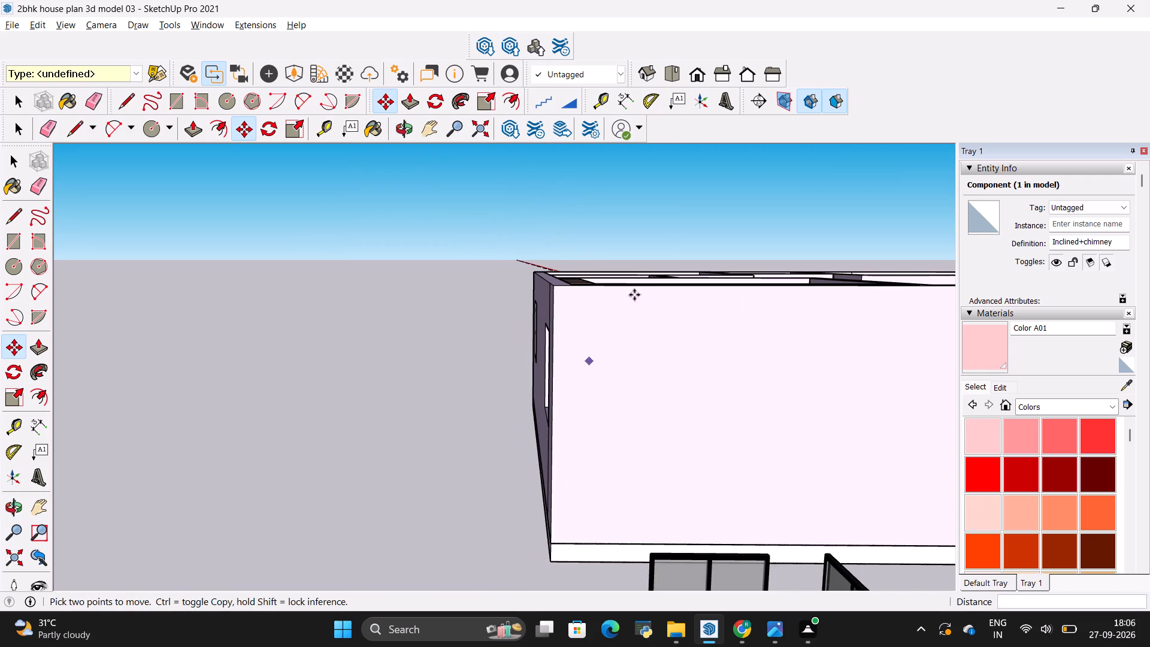
pyautogui.scroll(7, 665, 239)
pyautogui.moveTo(707, 340); pyautogui.dragTo(501, 425, button='middle')
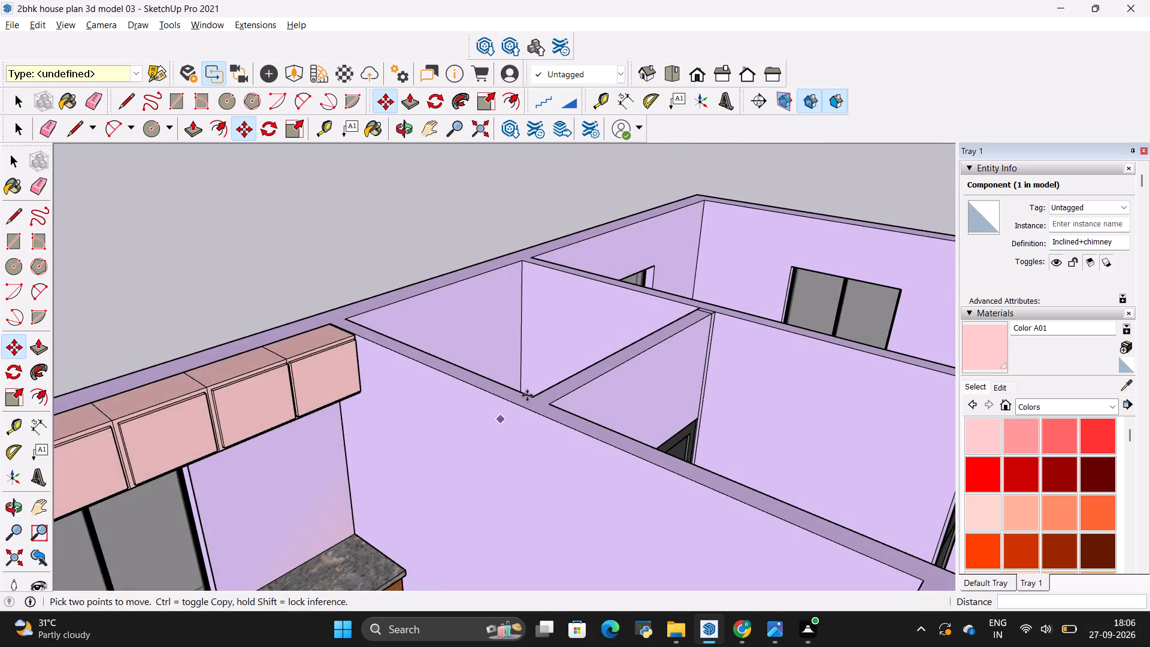
pyautogui.scroll(-5, 568, 381)
pyautogui.moveTo(674, 431); pyautogui.dragTo(674, 431, button='middle')
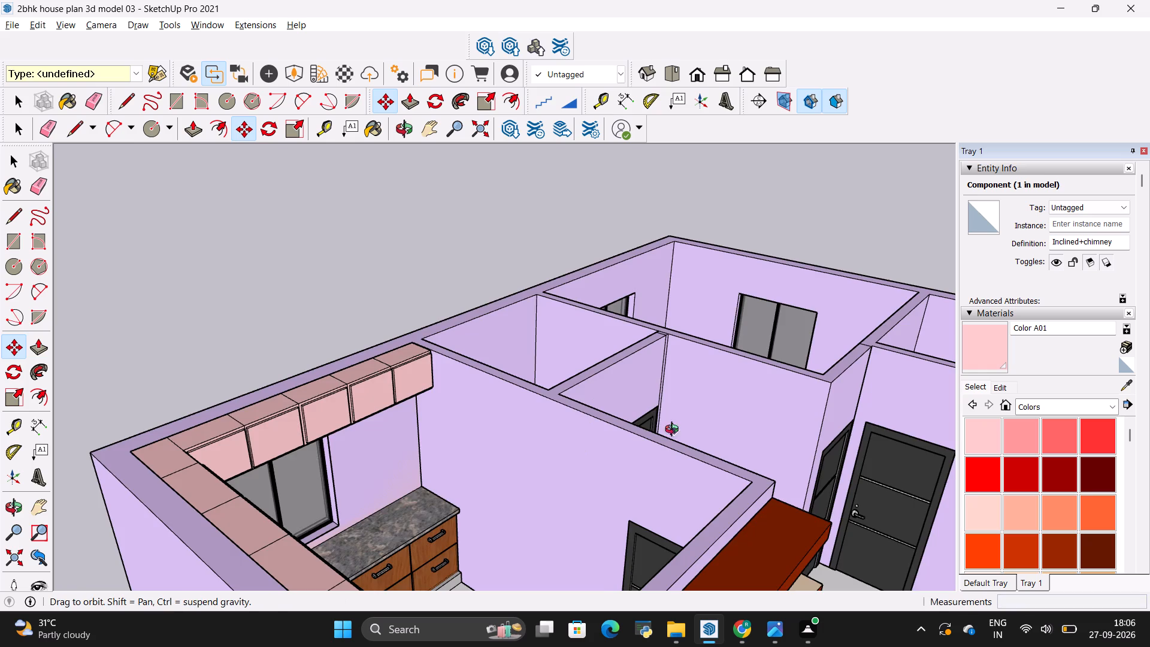
pyautogui.moveTo(674, 431); pyautogui.dragTo(281, 418, button='middle')
pyautogui.scroll(5, 216, 347)
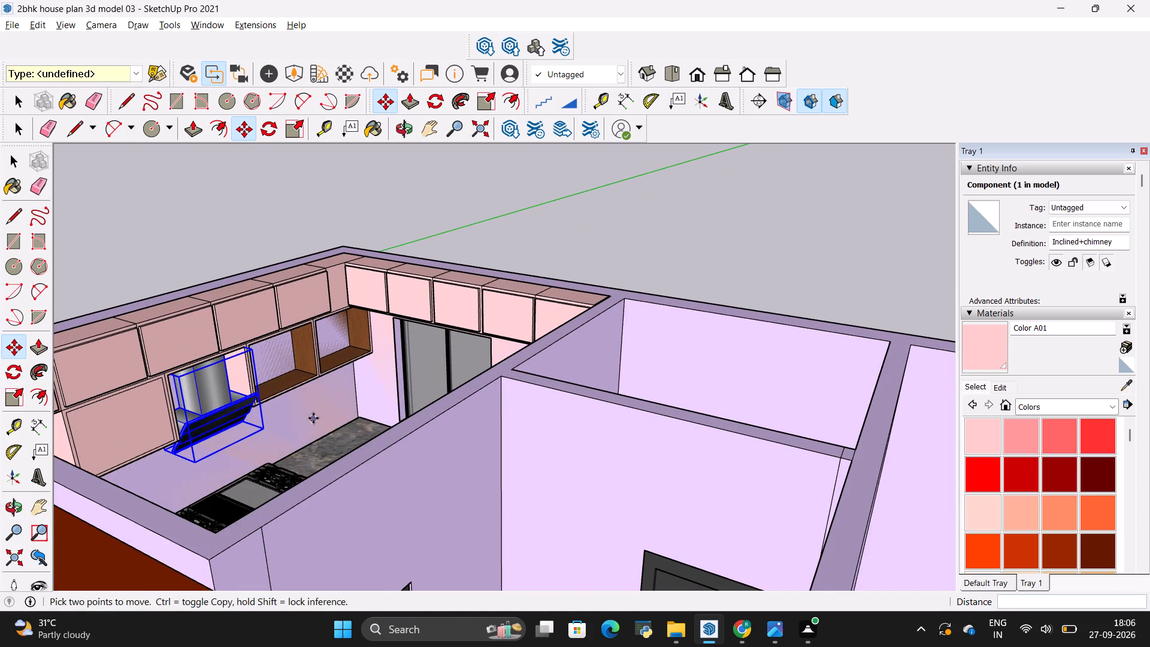
pyautogui.press('space')
pyautogui.click(313, 418)
pyautogui.scroll(6, 195, 386)
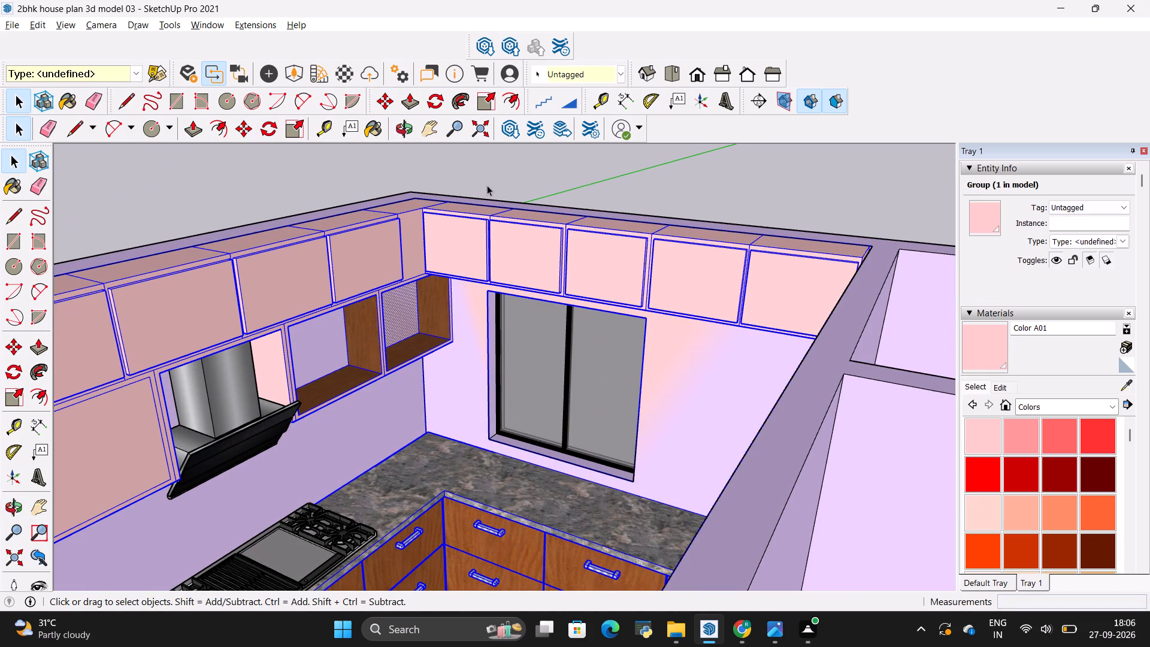
pyautogui.click(487, 185)
pyautogui.scroll(-4, 633, 451)
pyautogui.moveTo(631, 451); pyautogui.dragTo(450, 530, button='middle')
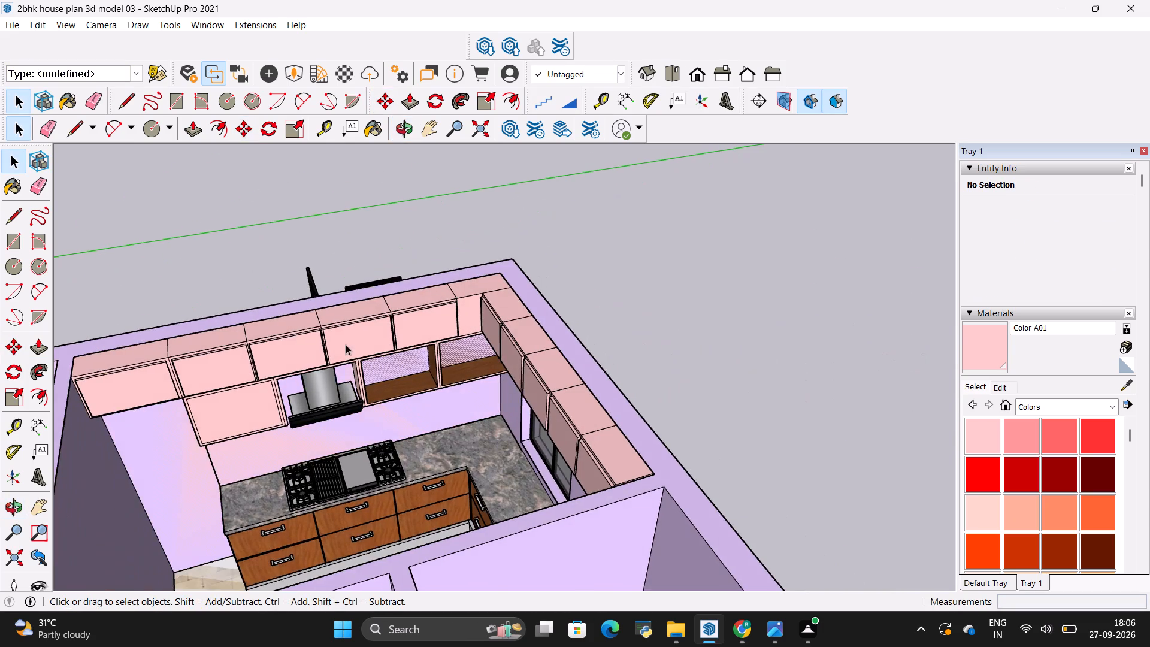
pyautogui.scroll(5, 315, 323)
pyautogui.moveTo(343, 555); pyautogui.dragTo(411, 486, button='middle')
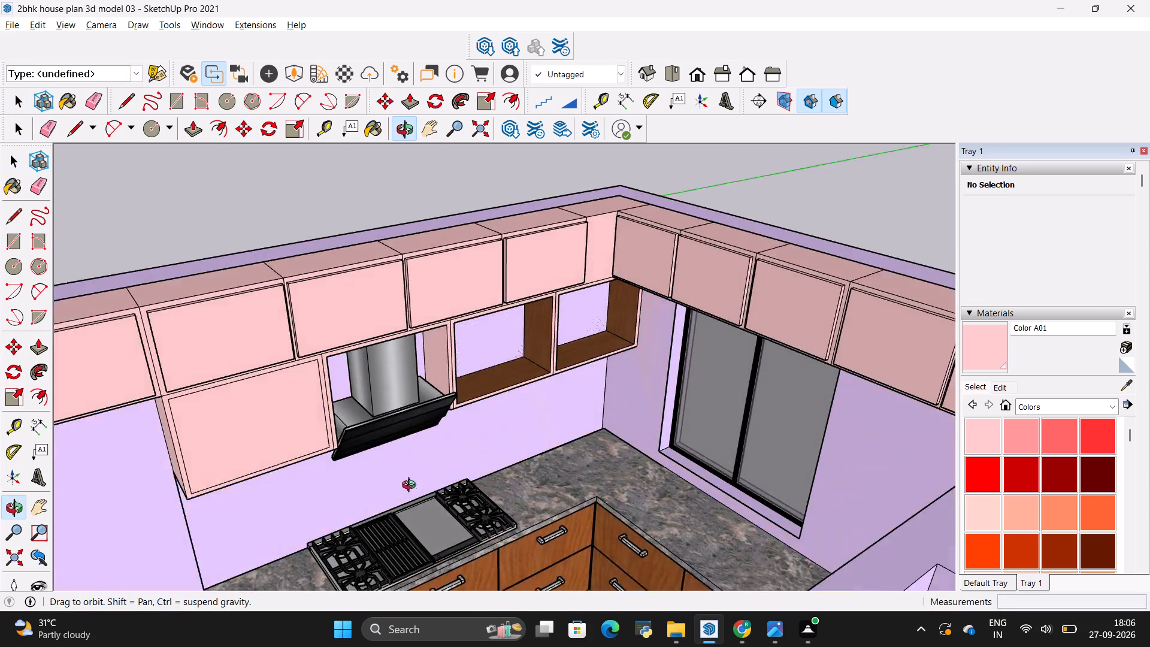
pyautogui.moveTo(411, 486); pyautogui.dragTo(365, 492, button='middle')
# Switch to the kitchen reference image in Photos and compare its front elevation with the modelled kitchen, then return to SketchUp.
pyautogui.hotkey('alt', 'Tab')
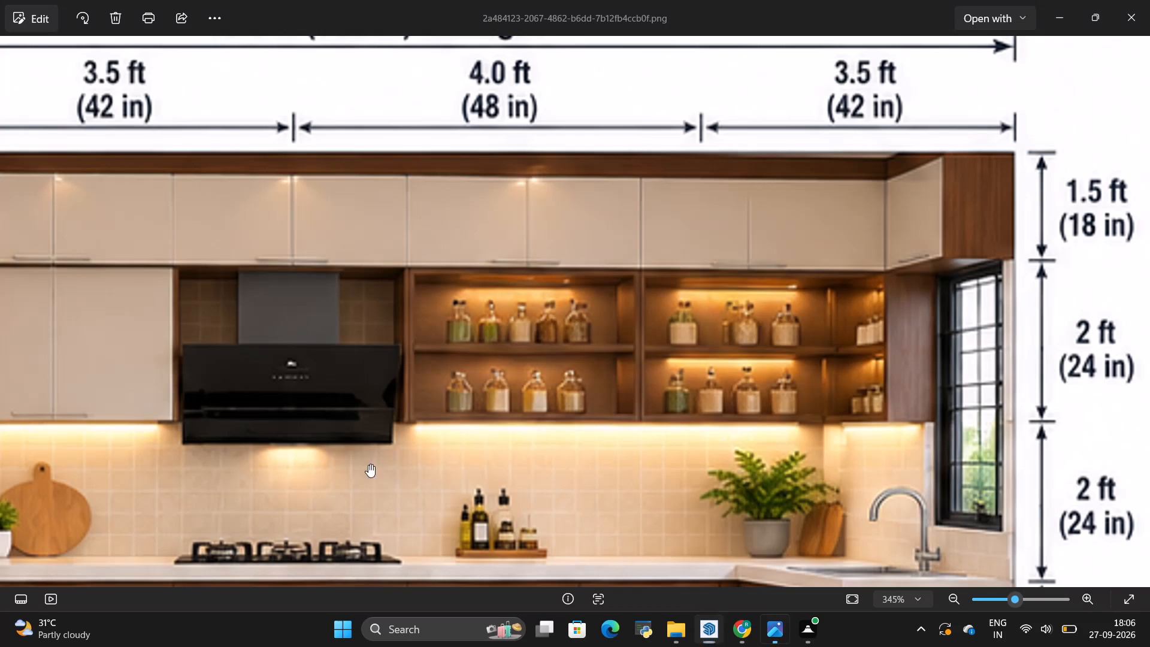
pyautogui.scroll(3, 665, 358)
pyautogui.scroll(-8, 662, 358)
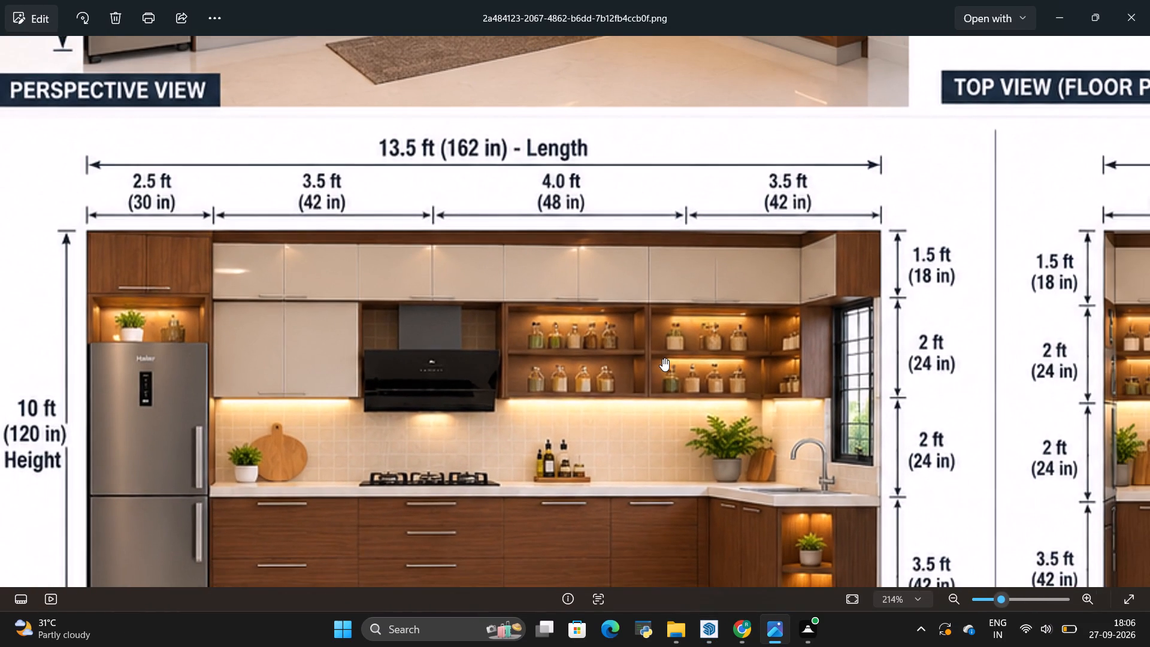
pyautogui.hotkey('alt', 'Tab')
pyautogui.scroll(2, 326, 515)
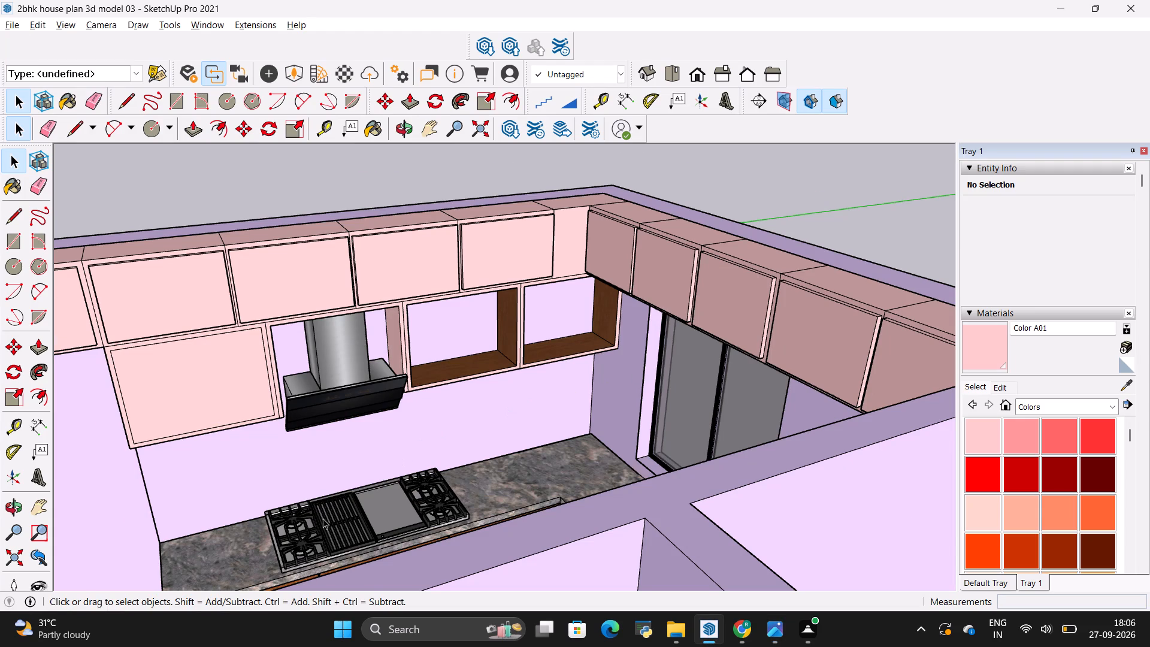
pyautogui.scroll(2, 323, 518)
pyautogui.scroll(-2, 379, 479)
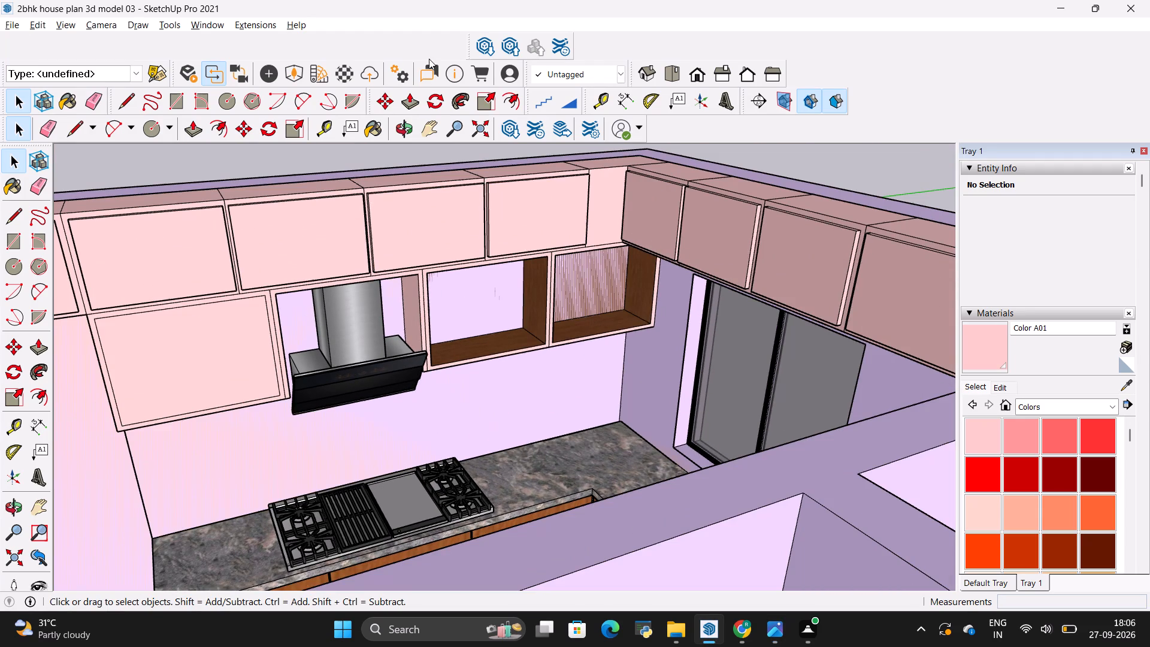
pyautogui.press('Tab')
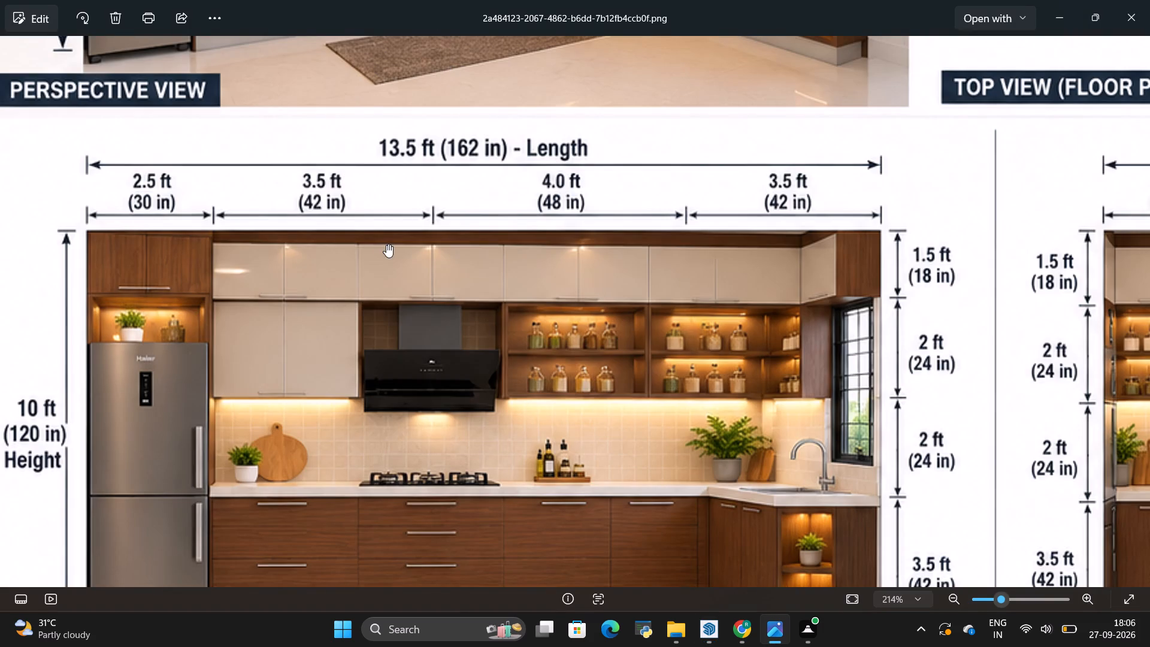
pyautogui.scroll(-2, 392, 230)
pyautogui.hotkey('alt', 'Tab')
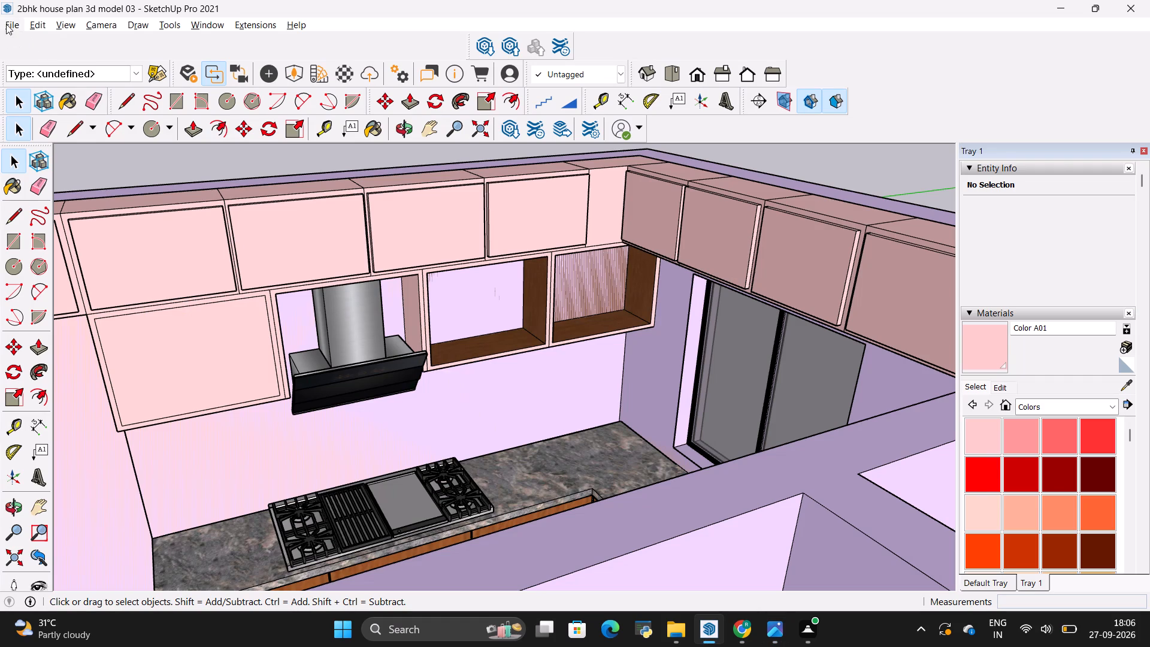
# Import the refrigerator model Component_2 from the Downloads folder.
pyautogui.click(13, 19)
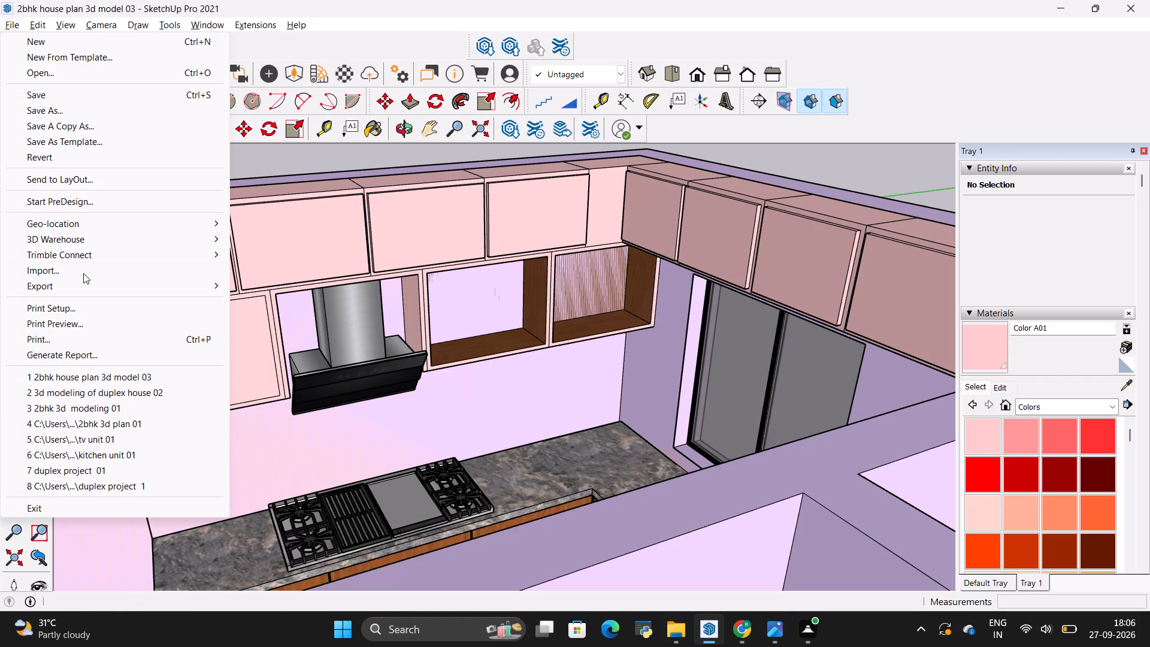
pyautogui.click(83, 273)
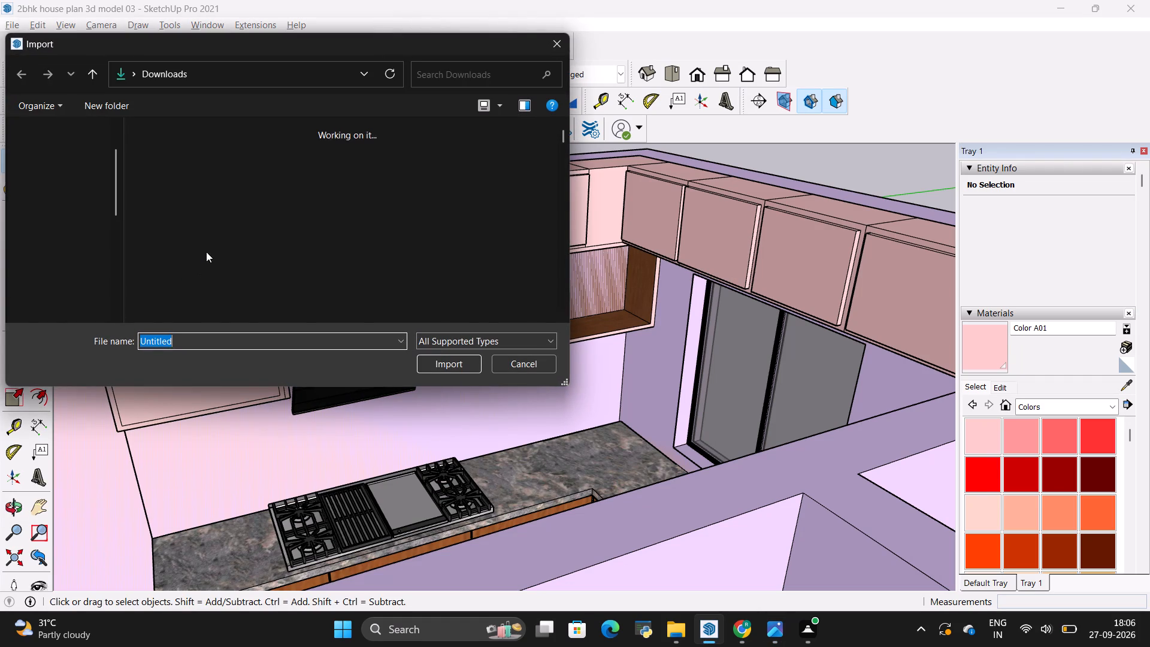
pyautogui.scroll(-2, 299, 207)
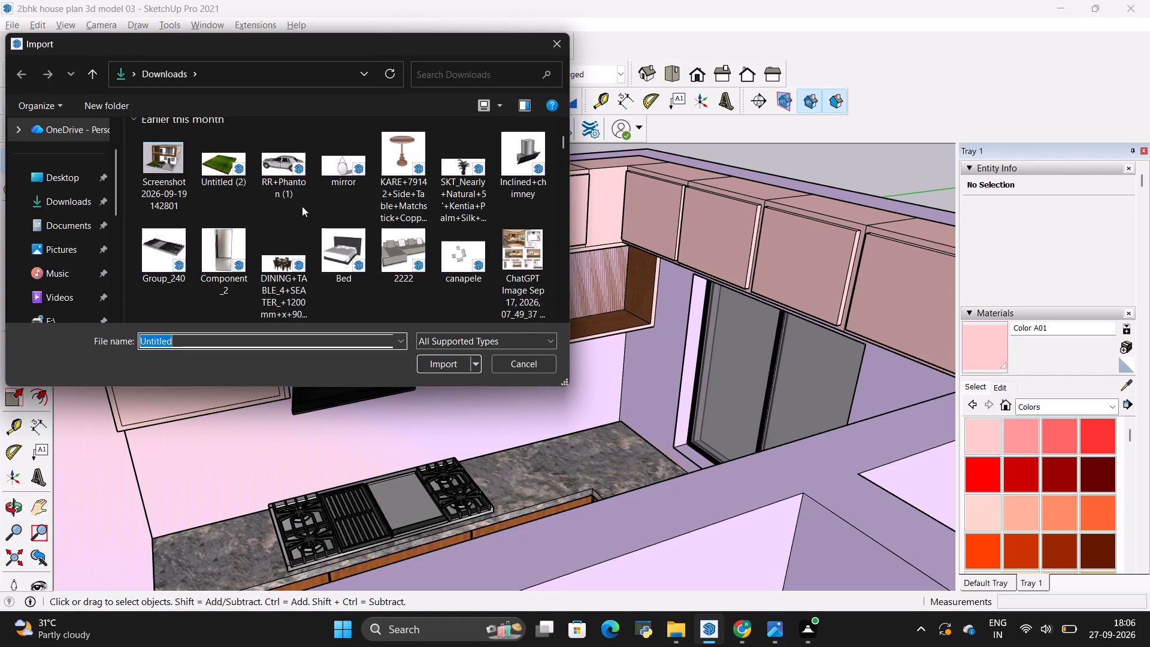
pyautogui.click(226, 253)
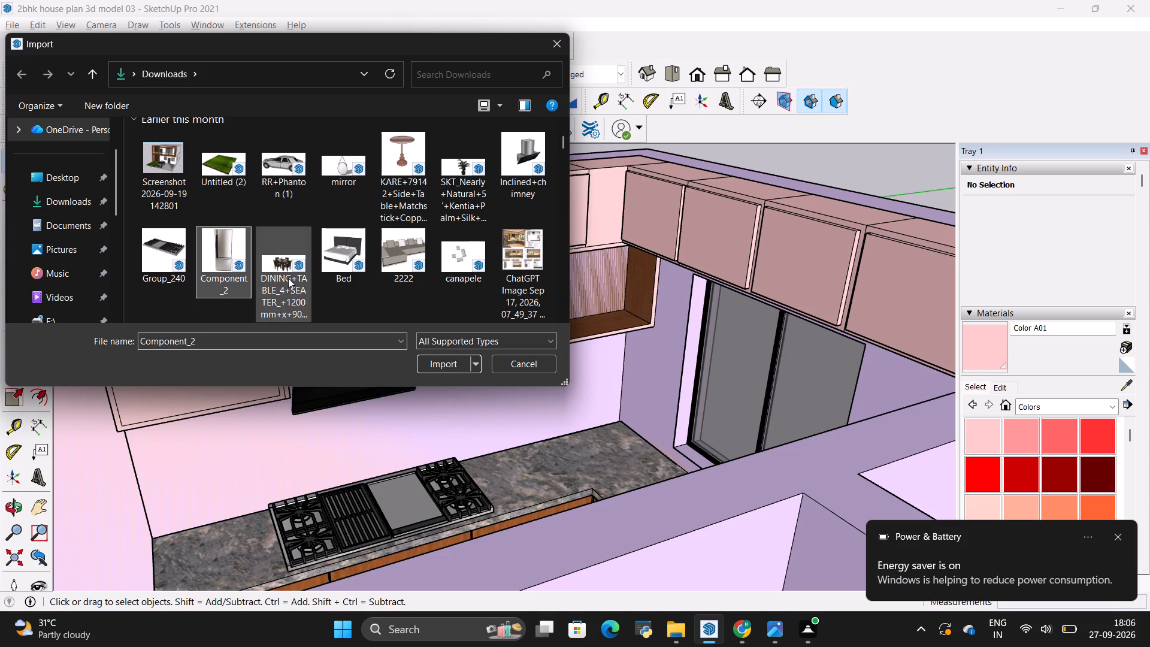
pyautogui.click(432, 365)
# Place the imported refrigerator on the open ground outside the house, beyond the kitchen's outer wall.
pyautogui.scroll(-3, 465, 325)
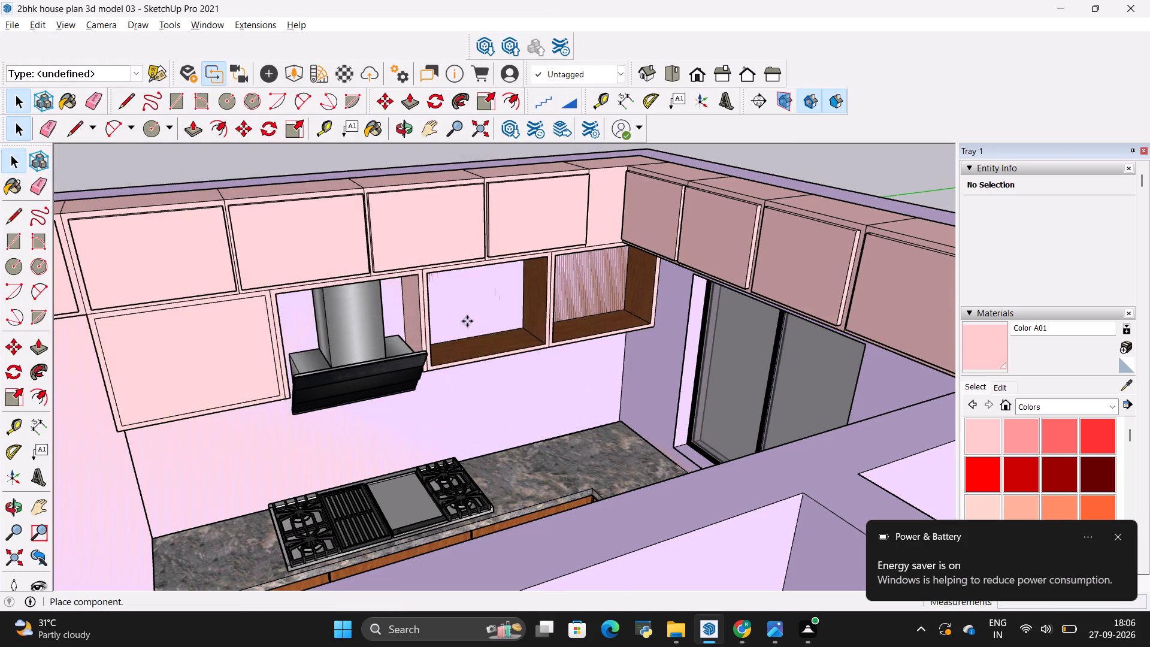
pyautogui.scroll(3, 241, 464)
pyautogui.scroll(-3, 253, 442)
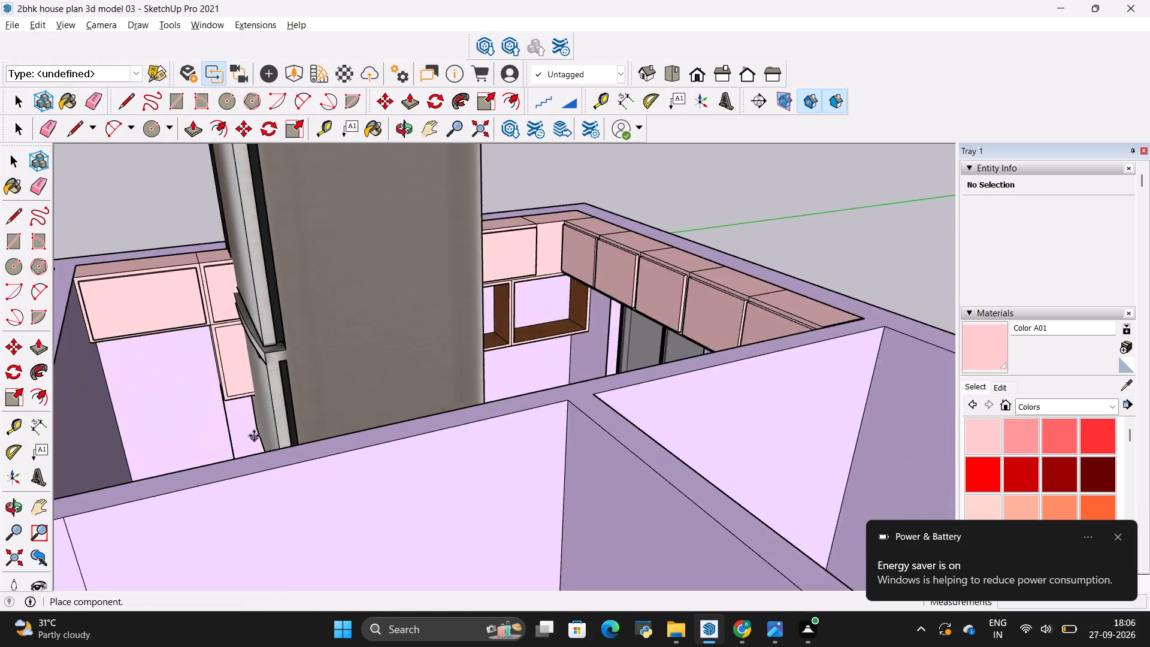
pyautogui.scroll(-2, 254, 436)
pyautogui.scroll(-5, 311, 376)
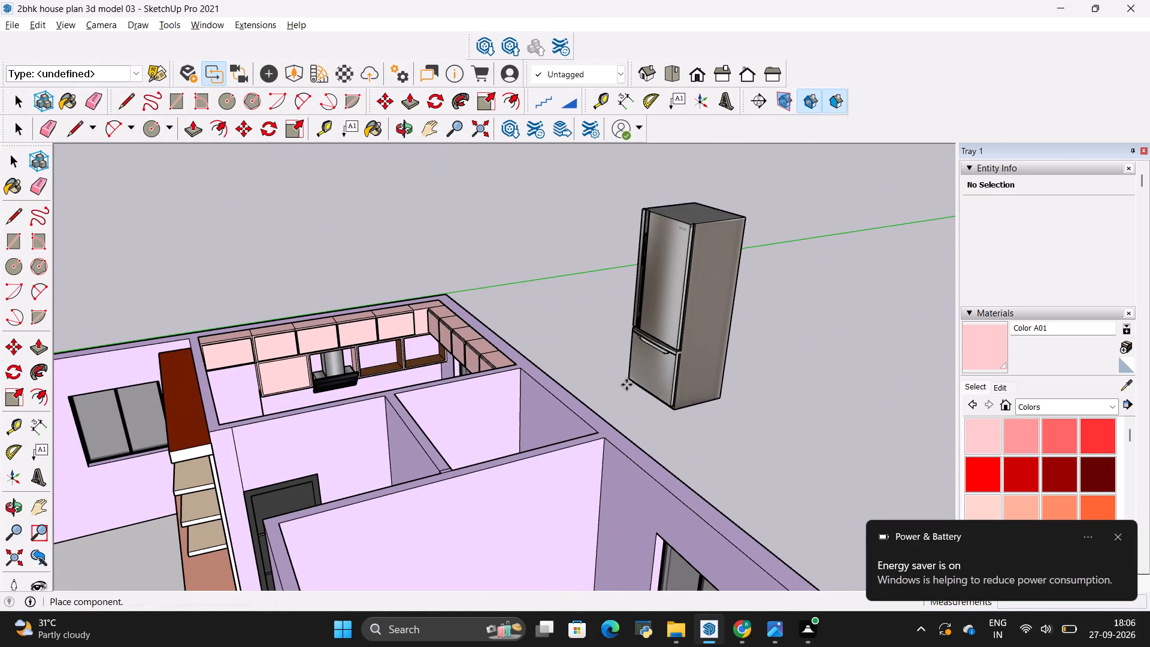
pyautogui.scroll(-3, 627, 385)
pyautogui.scroll(3, 306, 465)
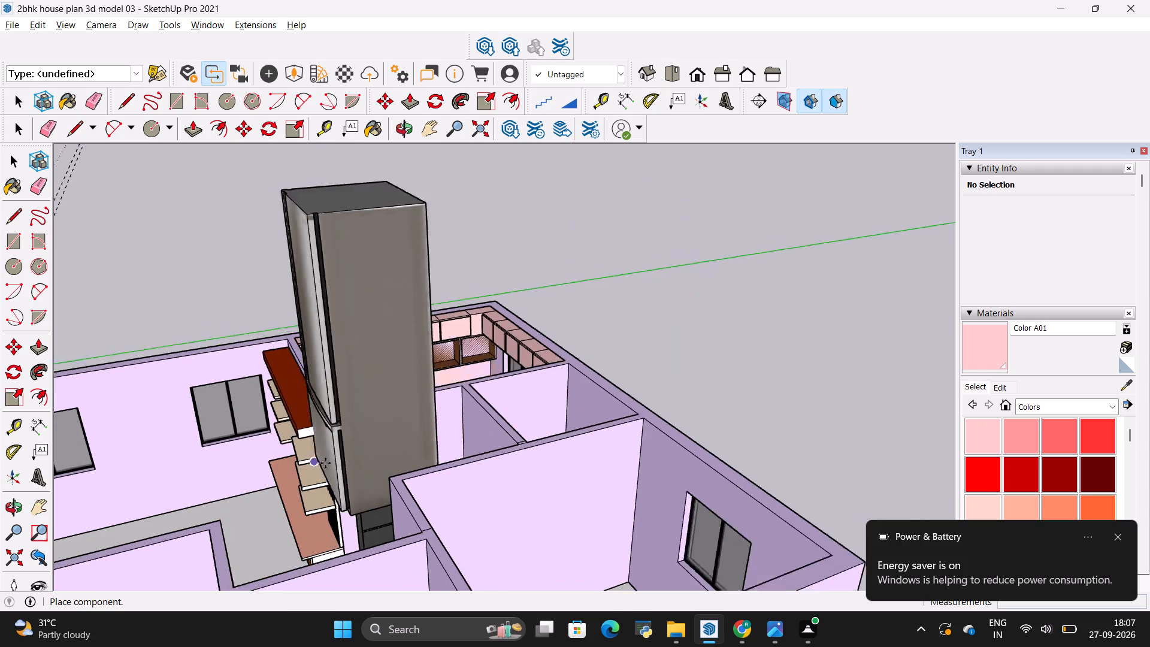
pyautogui.scroll(11, 325, 463)
pyautogui.scroll(1, 649, 391)
pyautogui.scroll(-11, 500, 380)
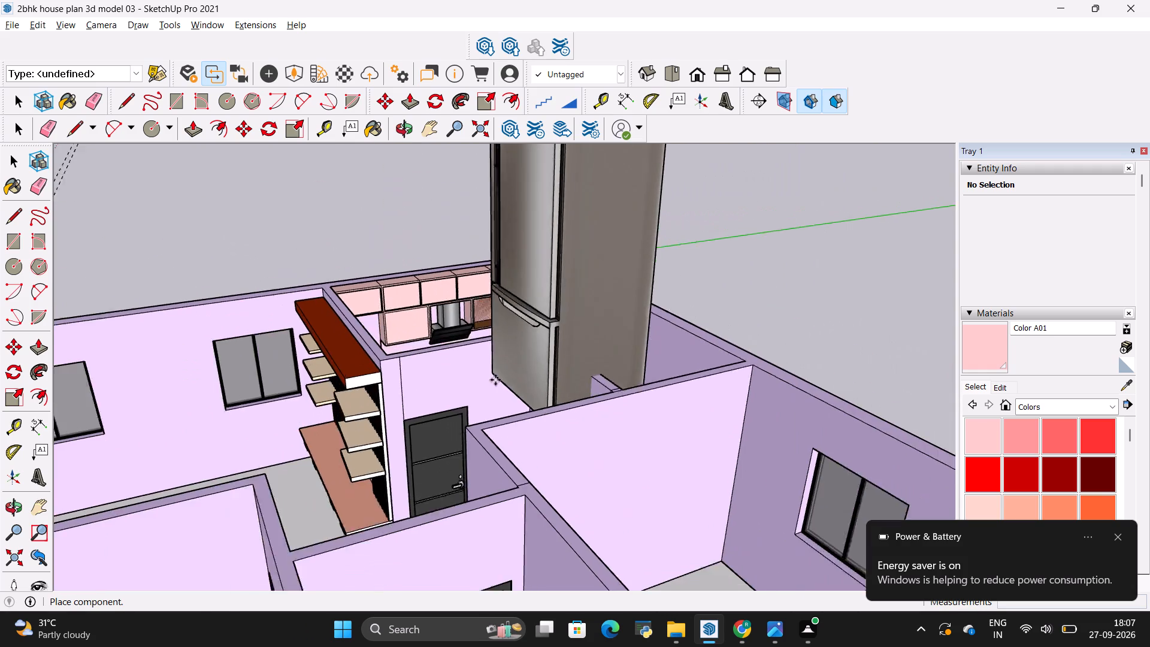
pyautogui.moveTo(515, 400); pyautogui.dragTo(431, 514, button='middle')
pyautogui.scroll(4, 391, 392)
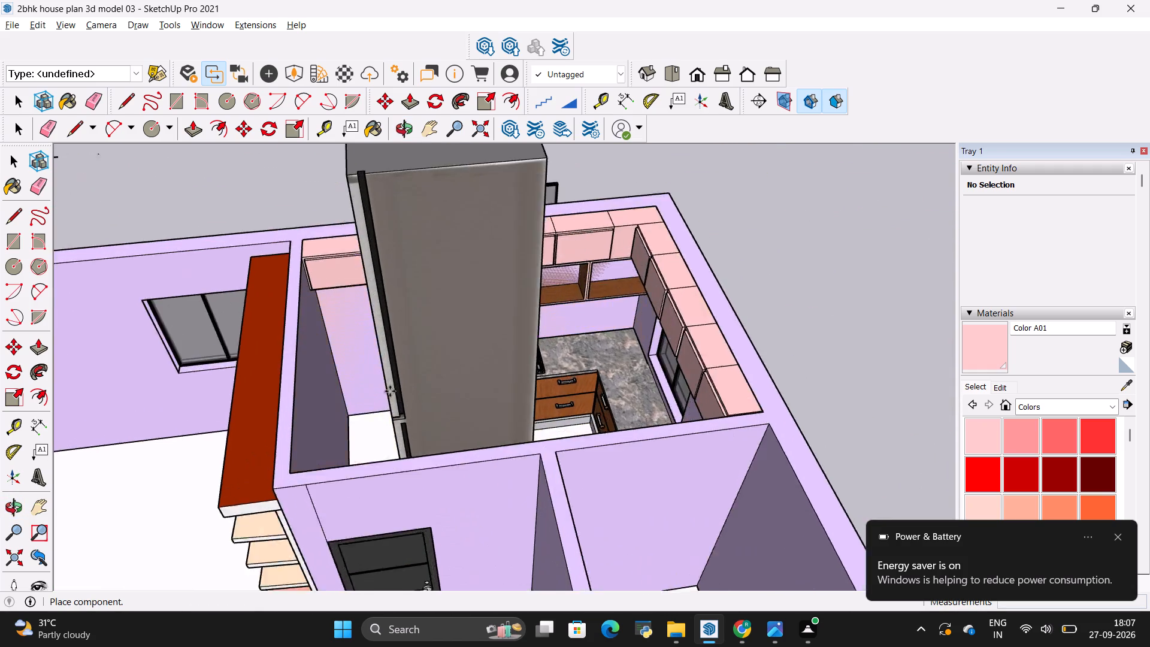
pyautogui.scroll(13, 390, 391)
pyautogui.scroll(1, 348, 429)
pyautogui.scroll(-12, 353, 310)
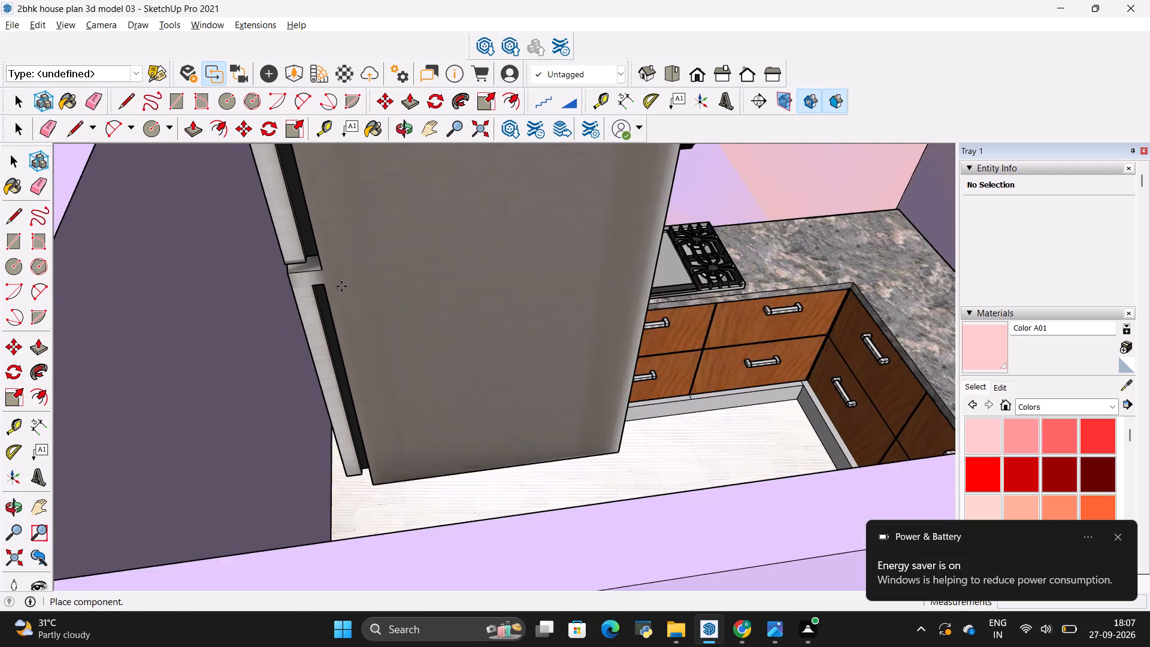
pyautogui.scroll(-16, 341, 286)
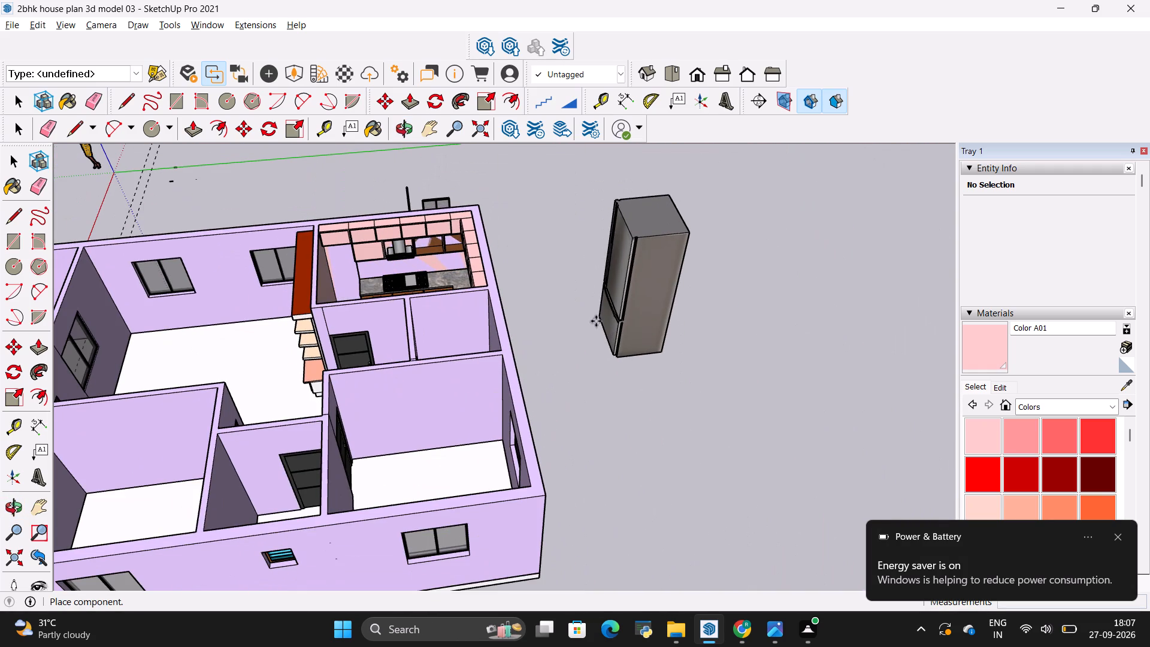
pyautogui.click(596, 322)
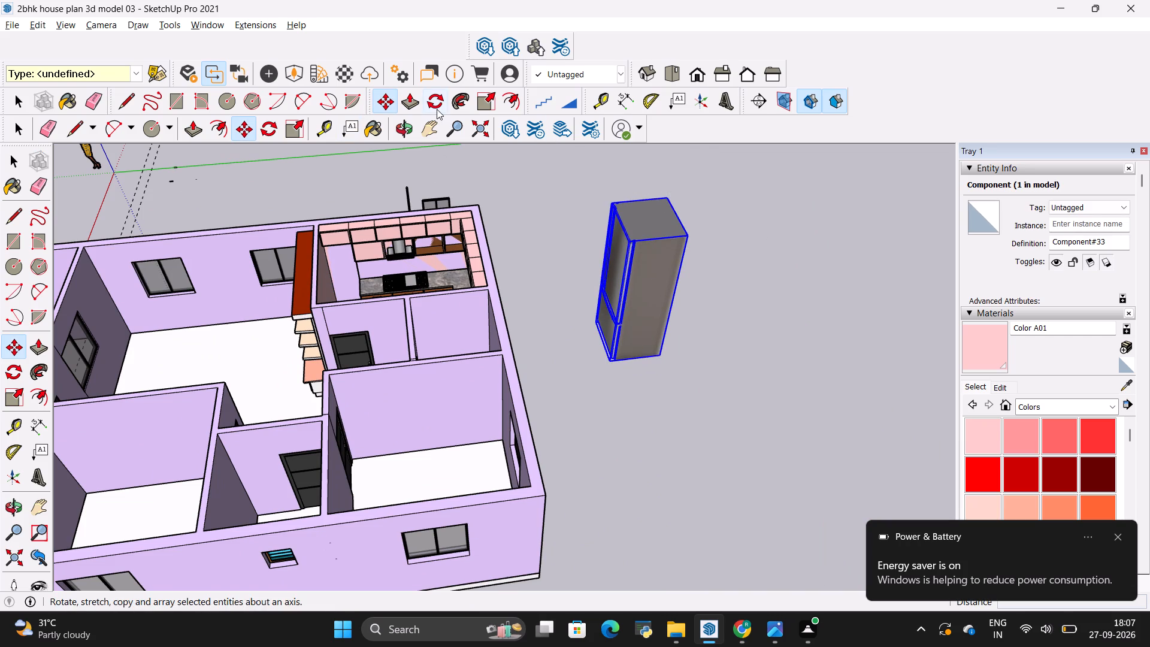
# Rotate the refrigerator 90° horizontally about a point on its top edge so its doors face away from the kitchen's rear wall.
pyautogui.click(438, 107)
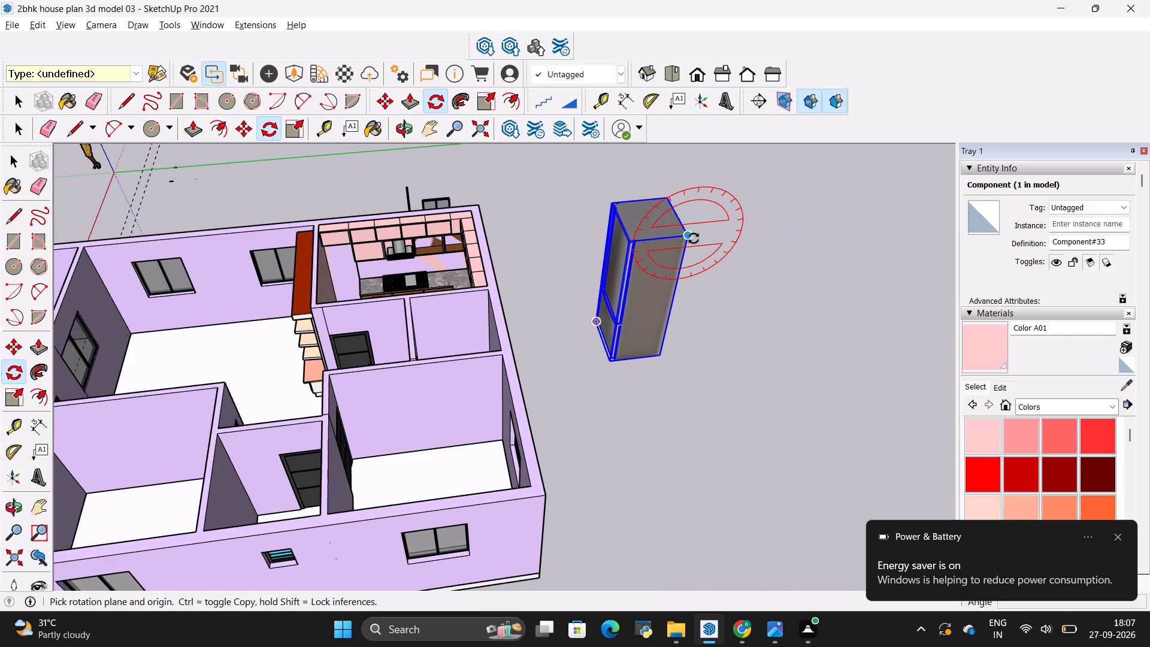
pyautogui.scroll(8, 682, 231)
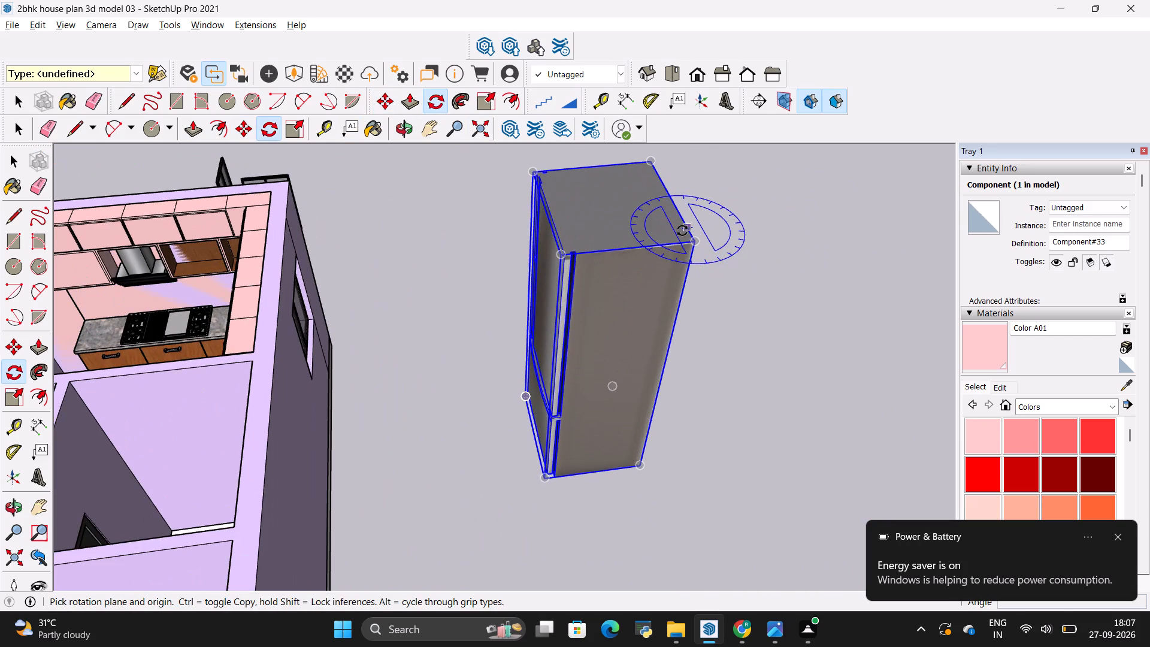
pyautogui.click(684, 231)
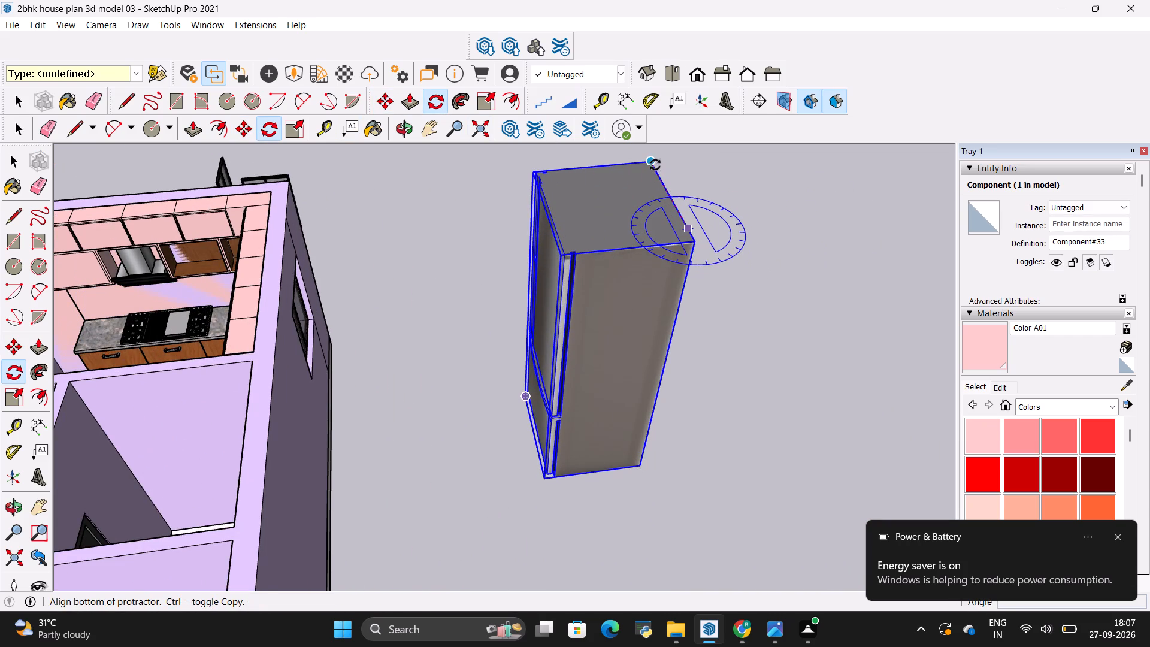
pyautogui.click(654, 162)
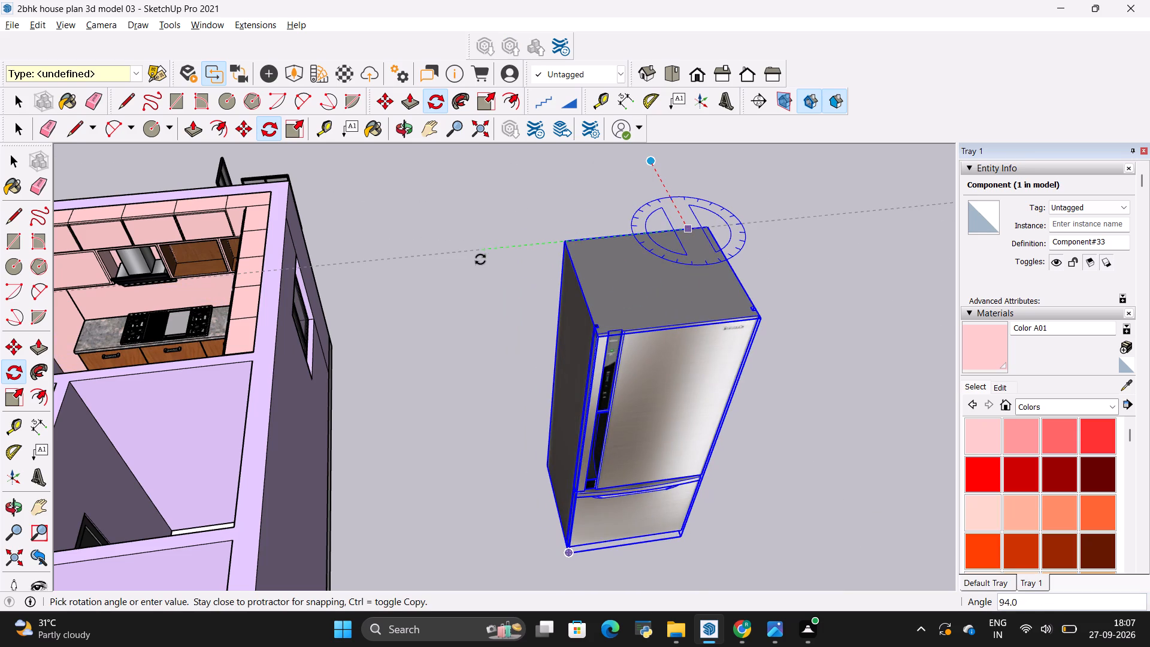
pyautogui.click(480, 255)
pyautogui.press('space')
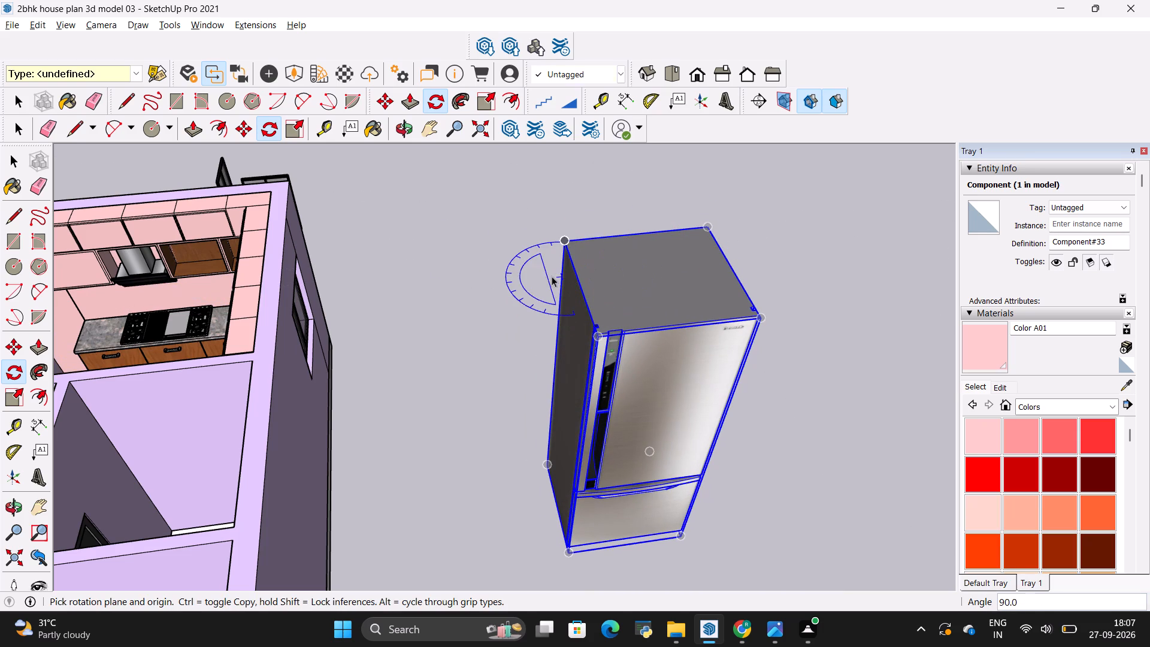
# Reselect the refrigerator and scale down its height from the top to a factor of about 0.86.
pyautogui.click(530, 274)
pyautogui.click(679, 257)
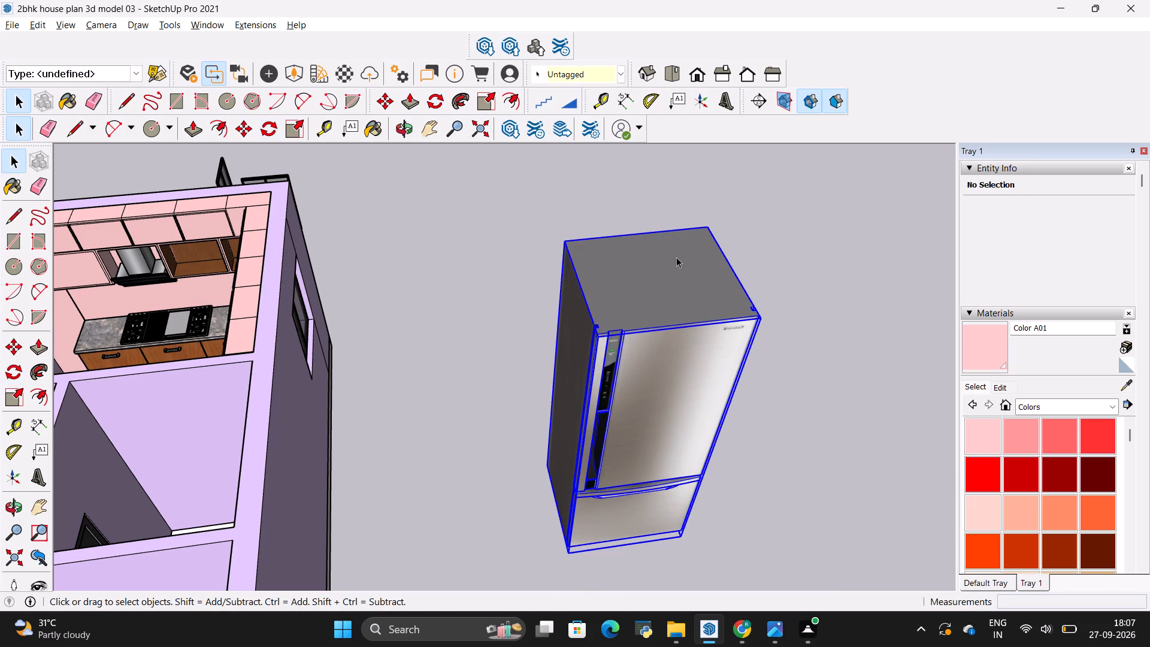
pyautogui.press('m')
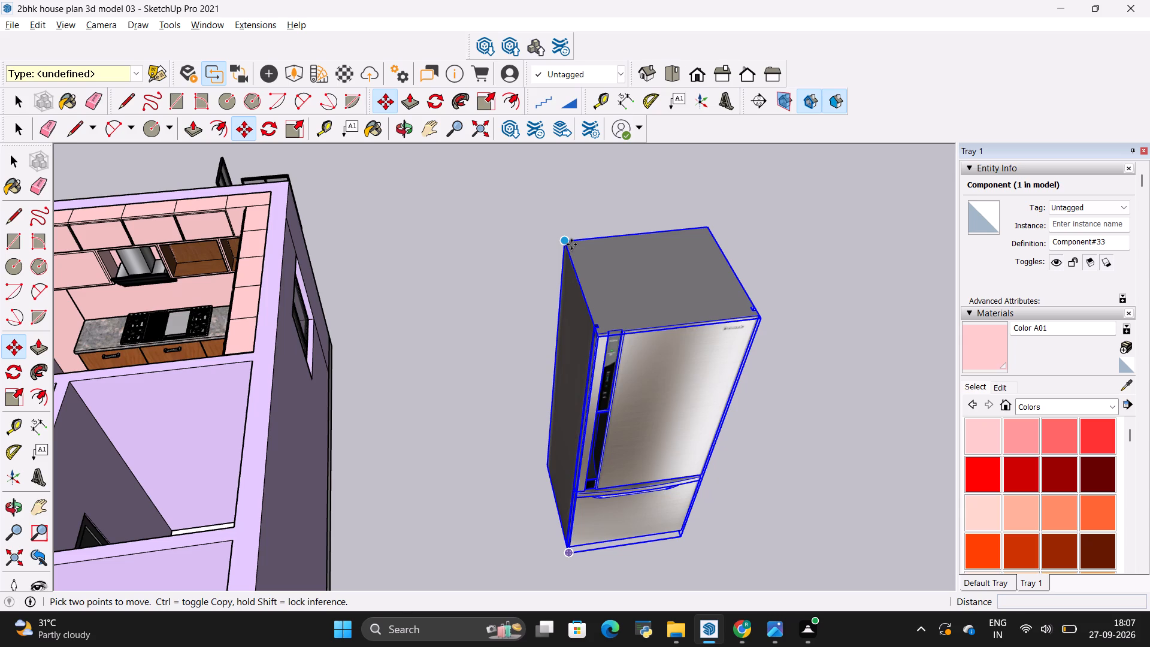
pyautogui.press('s')
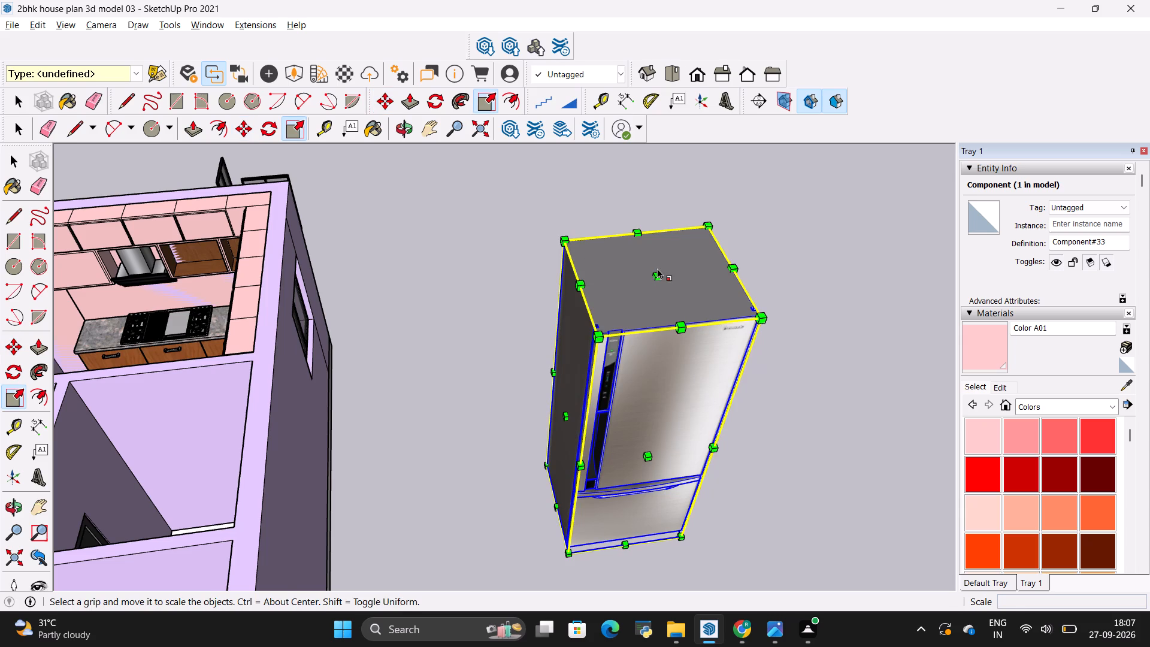
pyautogui.click(656, 272)
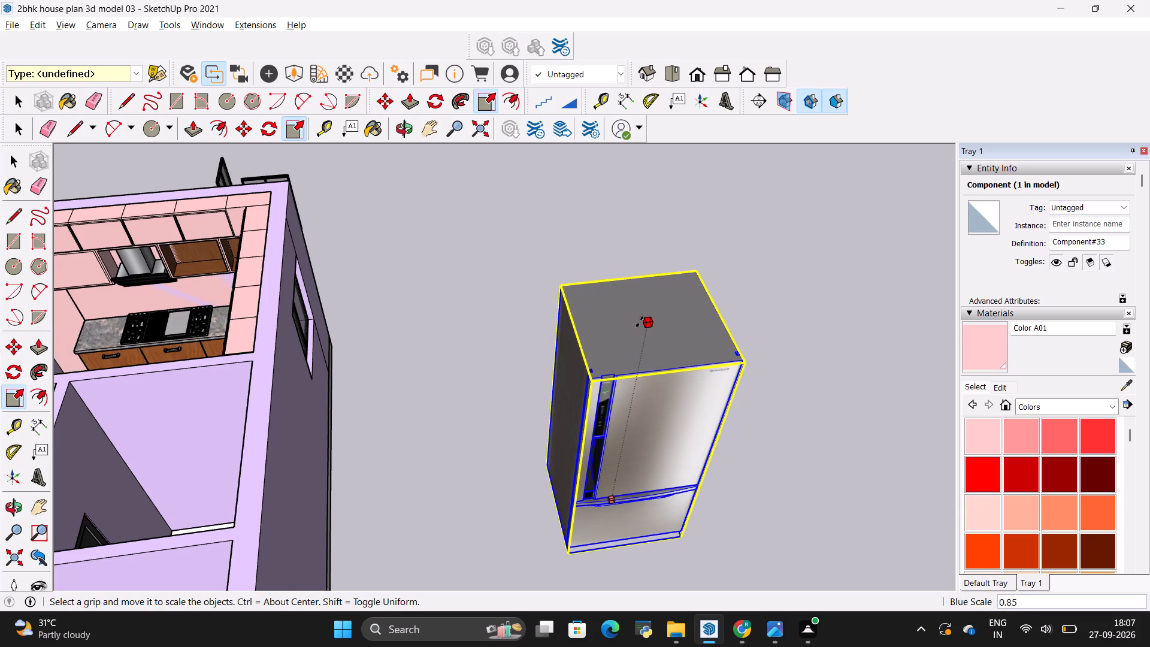
pyautogui.click(640, 319)
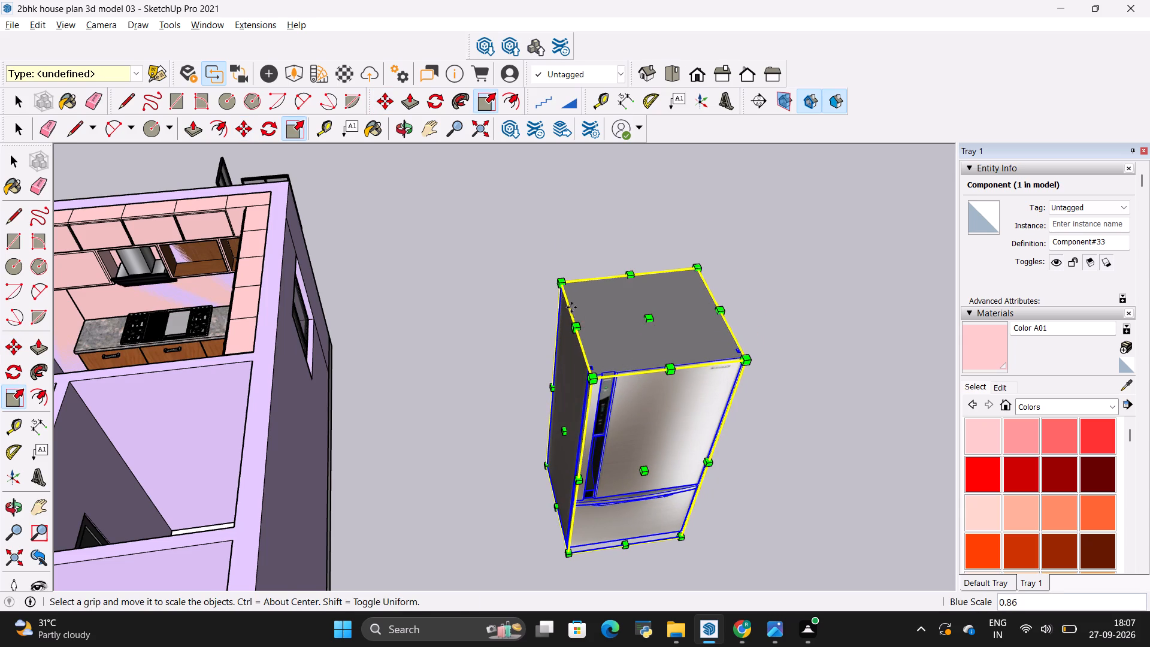
# Move the refrigerator by its top back corner about 26' into the kitchen, against the plain side wall beside the counter run.
pyautogui.press('m')
pyautogui.click(565, 284)
pyautogui.scroll(-8, 714, 234)
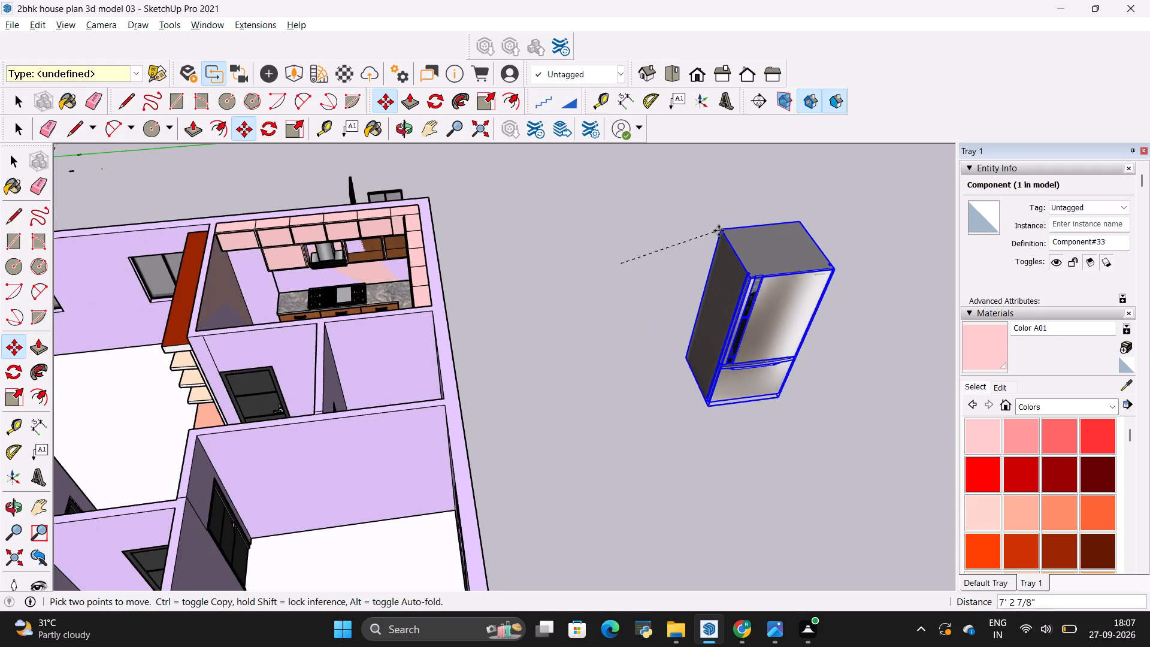
pyautogui.scroll(9, 412, 251)
pyautogui.scroll(-3, 243, 244)
pyautogui.scroll(-5, 374, 219)
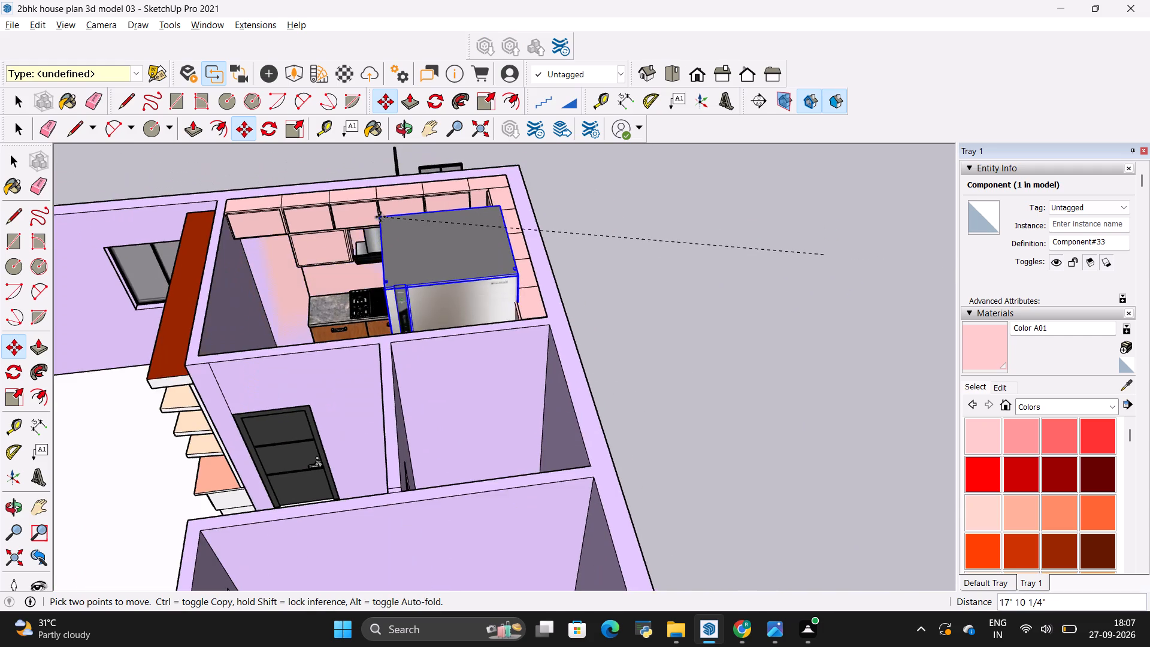
pyautogui.scroll(20, 225, 228)
pyautogui.scroll(4, 225, 228)
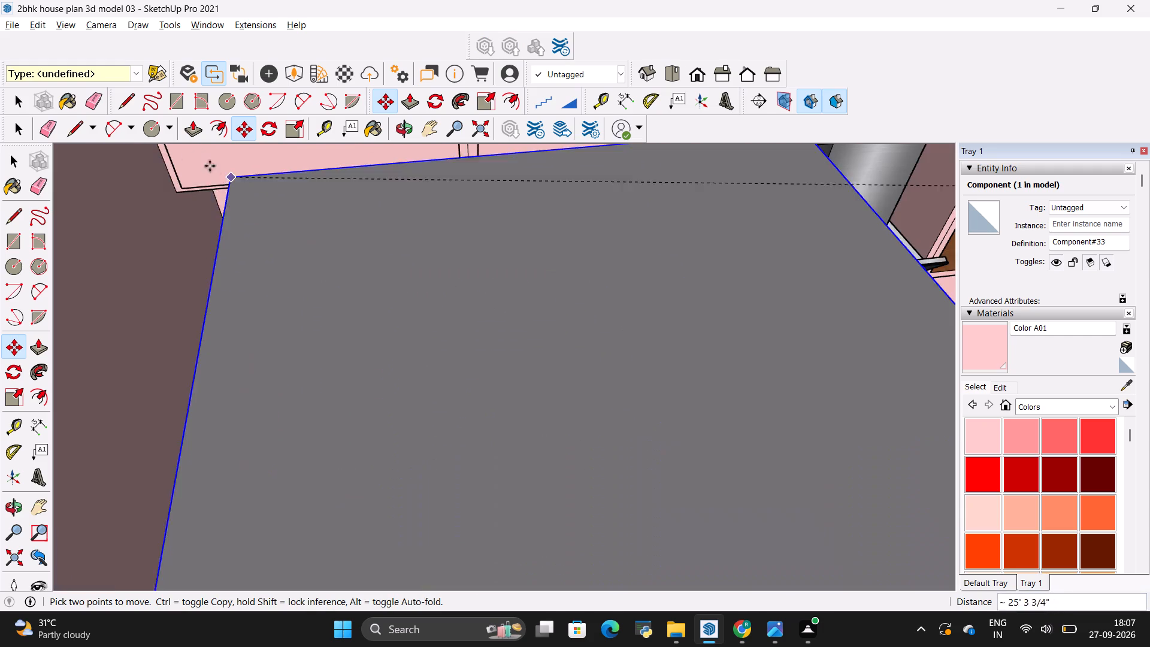
pyautogui.scroll(7, 168, 156)
pyautogui.scroll(5, 179, 213)
pyautogui.scroll(-6, 157, 214)
pyautogui.scroll(2, 158, 176)
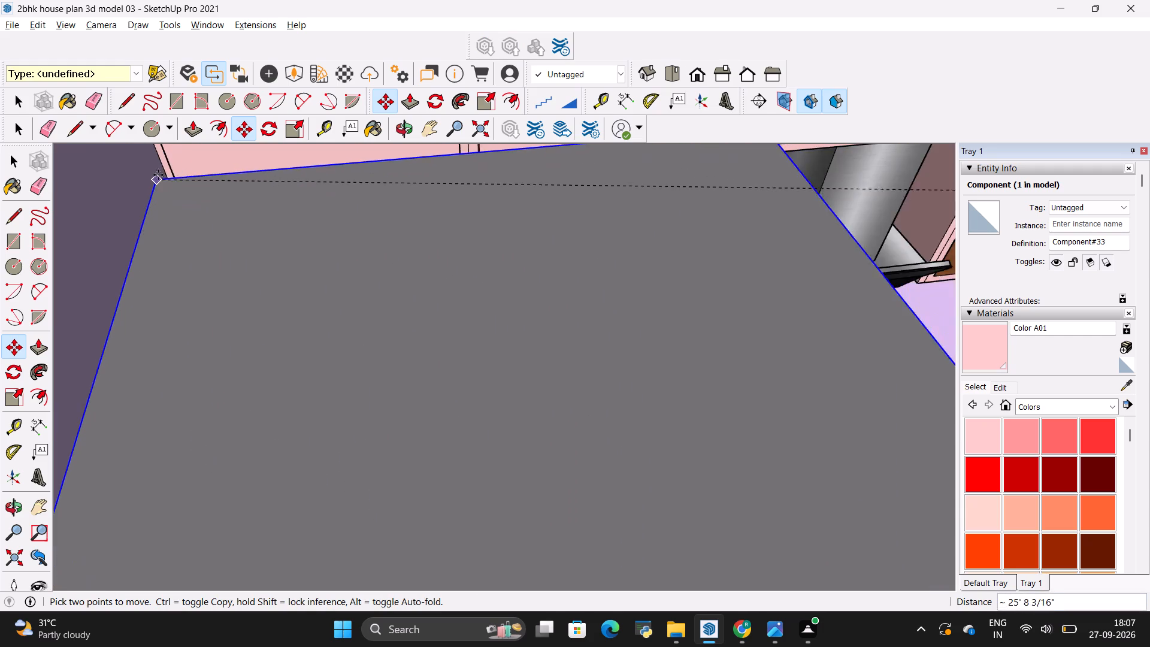
pyautogui.scroll(4, 158, 175)
pyautogui.scroll(-19, 186, 158)
pyautogui.scroll(6, 189, 152)
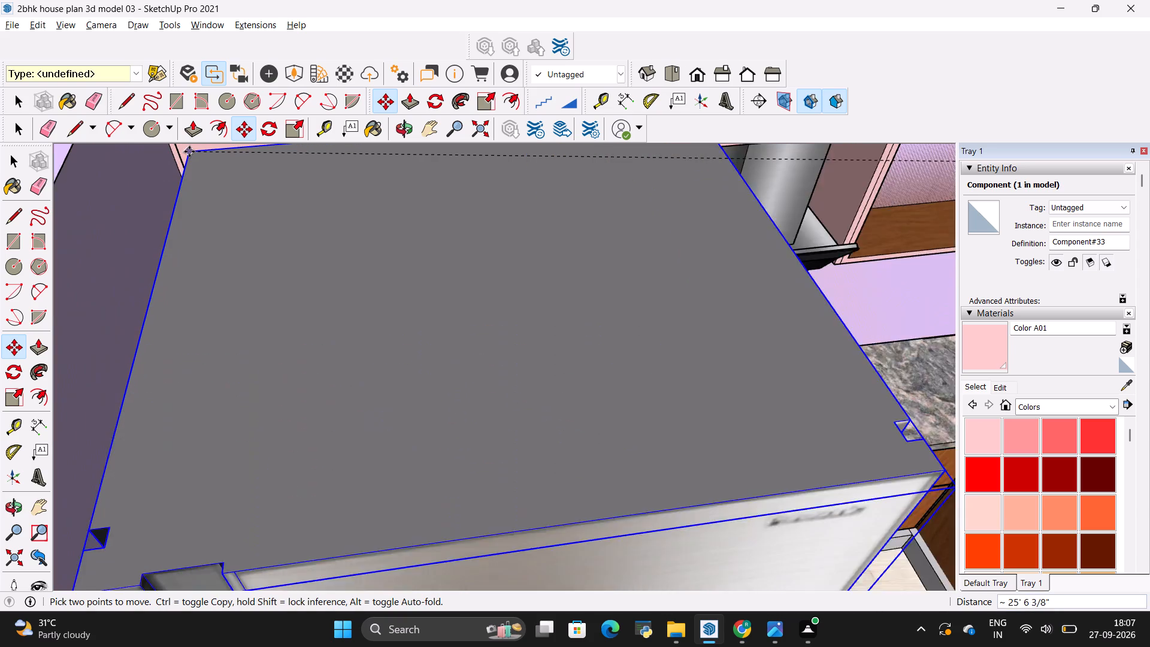
pyautogui.scroll(-14, 260, 161)
pyautogui.scroll(-11, 268, 143)
pyautogui.scroll(2, 324, 145)
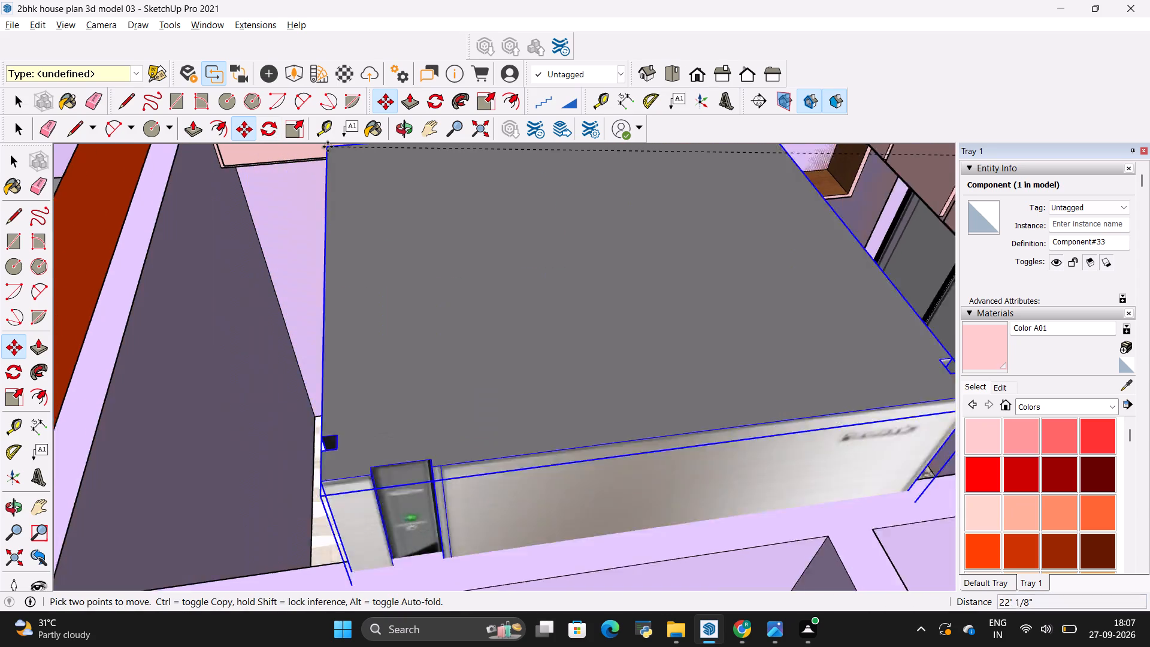
pyautogui.scroll(2, 328, 147)
pyautogui.scroll(-3, 226, 308)
pyautogui.scroll(5, 231, 297)
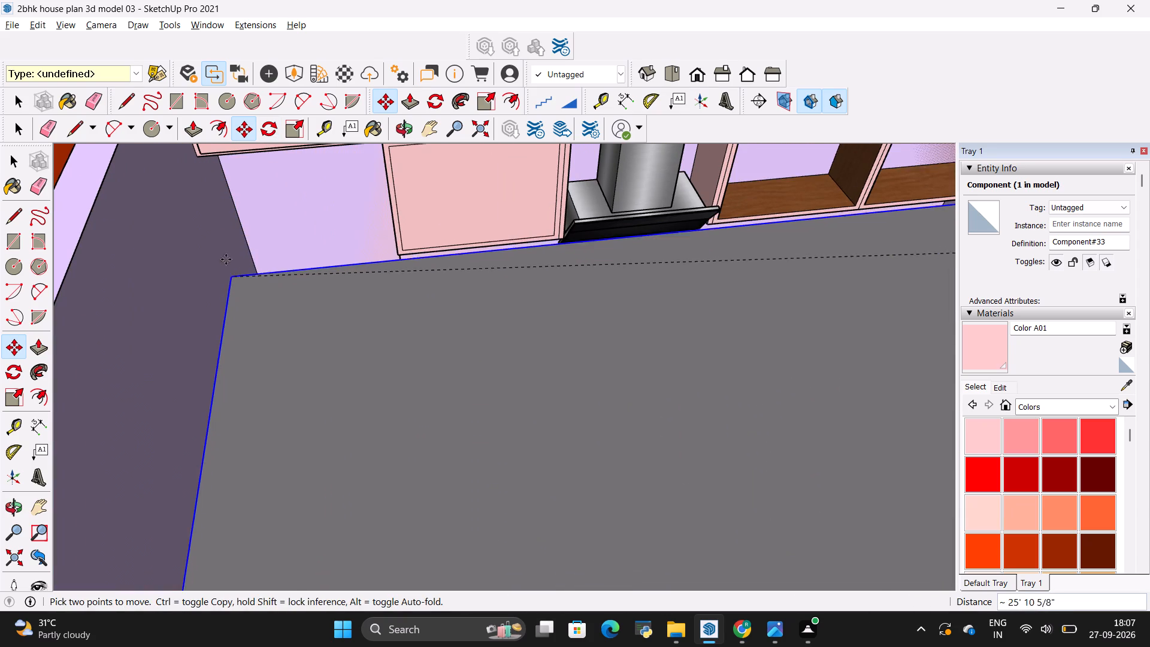
pyautogui.click(221, 249)
# Scale the refrigerator down uniformly from its top back corner to a factor of about 0.97.
pyautogui.moveTo(717, 401); pyautogui.dragTo(441, 327, button='middle')
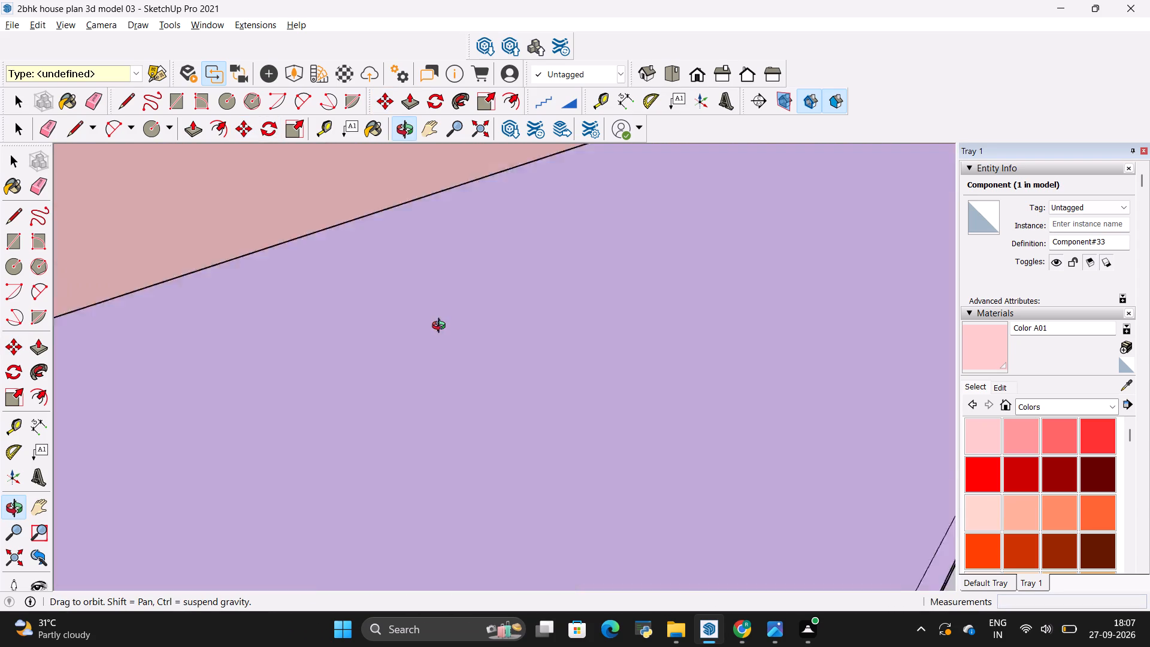
pyautogui.moveTo(441, 327); pyautogui.dragTo(609, 368, button='middle')
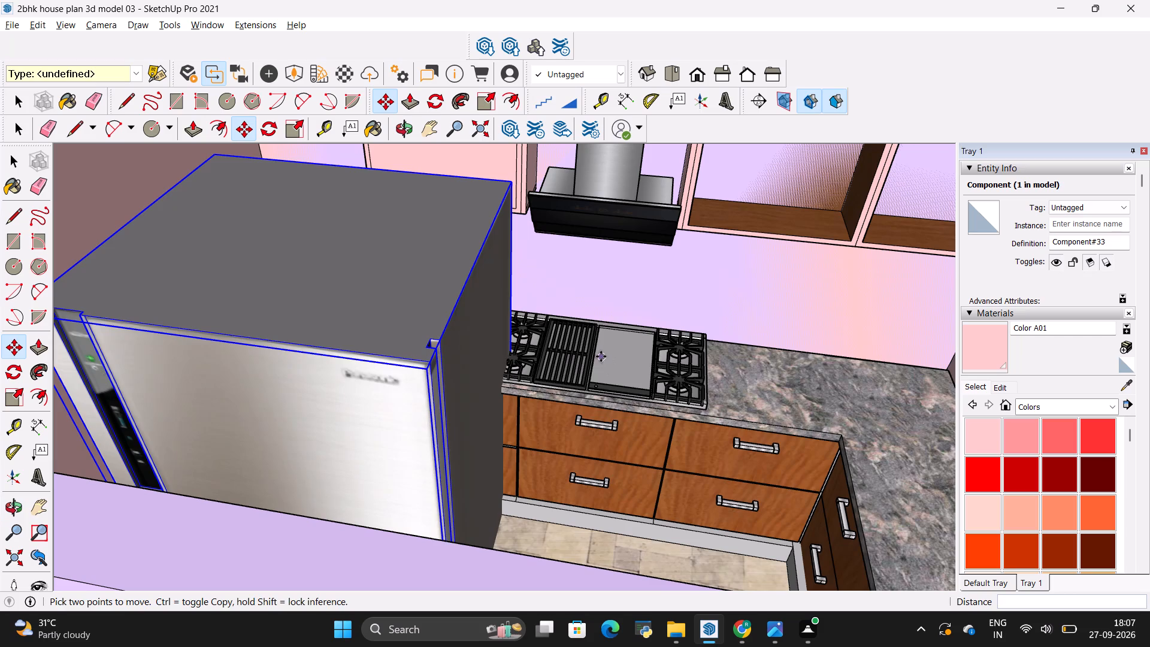
pyautogui.press('s')
pyautogui.click(511, 179)
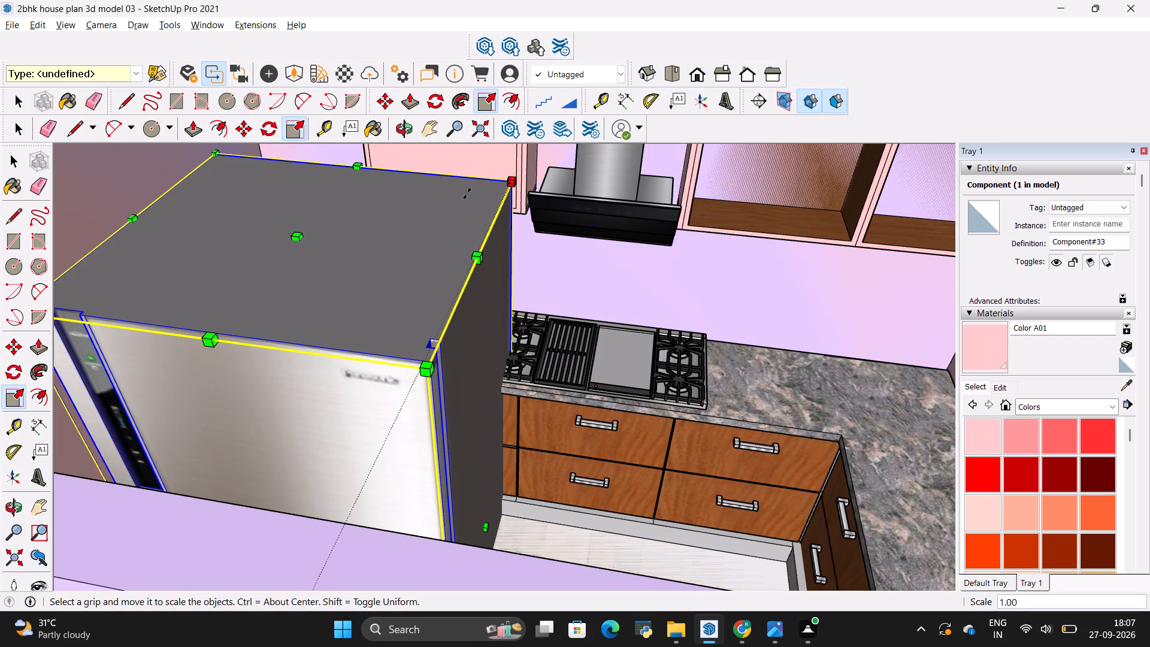
pyautogui.click(321, 210)
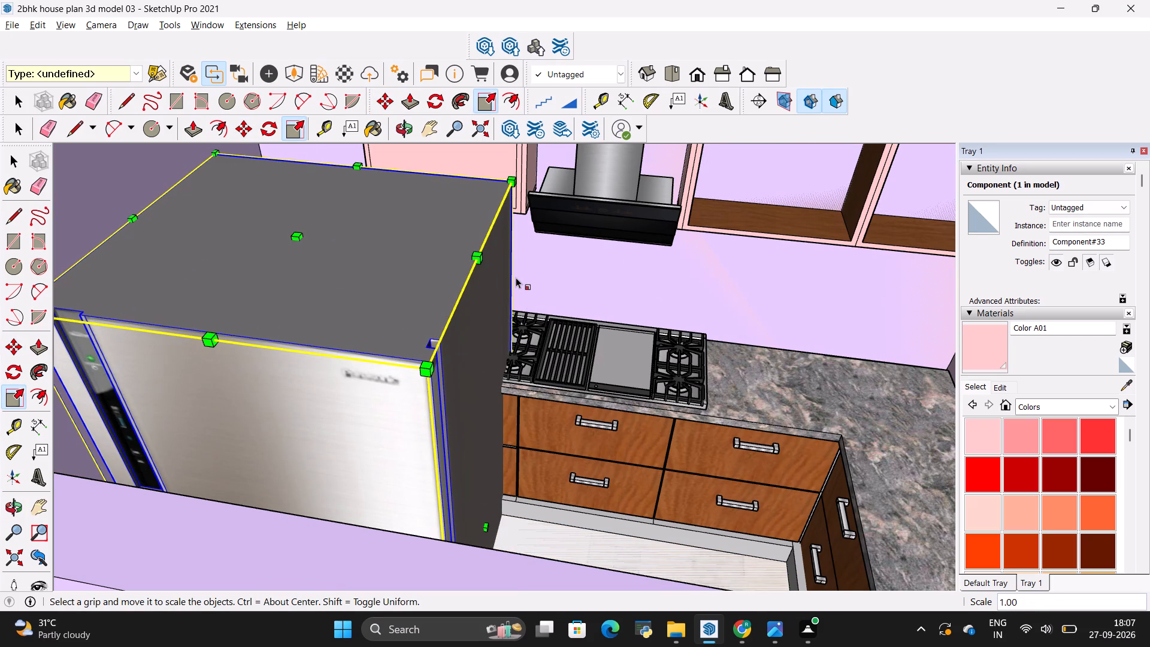
pyautogui.click(506, 177)
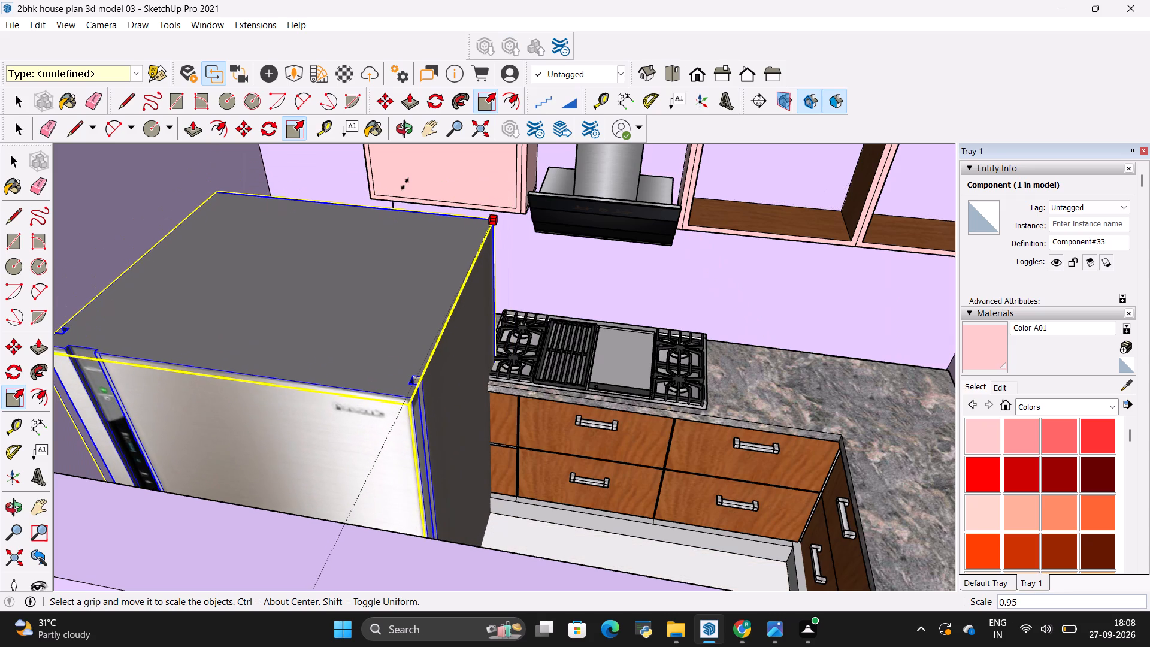
pyautogui.click(429, 177)
# Narrow the refrigerator's width from its counter-facing side to a factor of about 0.64.
pyautogui.scroll(-1, 526, 341)
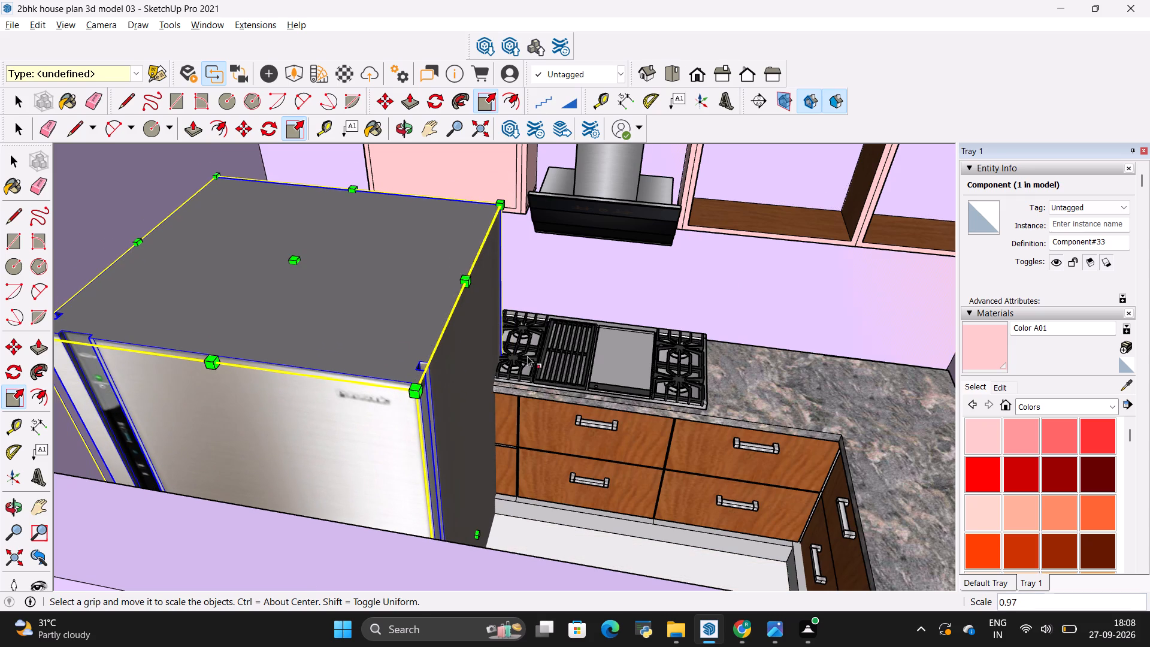
pyautogui.scroll(-11, 527, 356)
pyautogui.moveTo(543, 395); pyautogui.dragTo(305, 478, button='middle')
pyautogui.scroll(1, 543, 395)
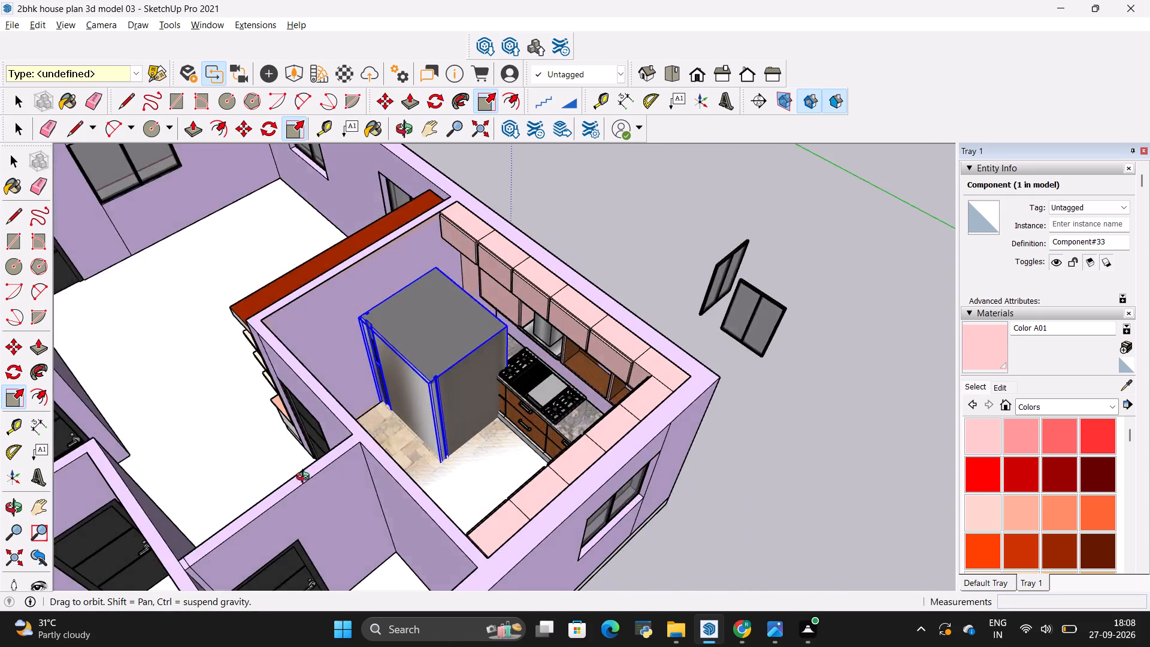
pyautogui.moveTo(305, 478); pyautogui.dragTo(590, 526, button='middle')
pyautogui.scroll(4, 515, 346)
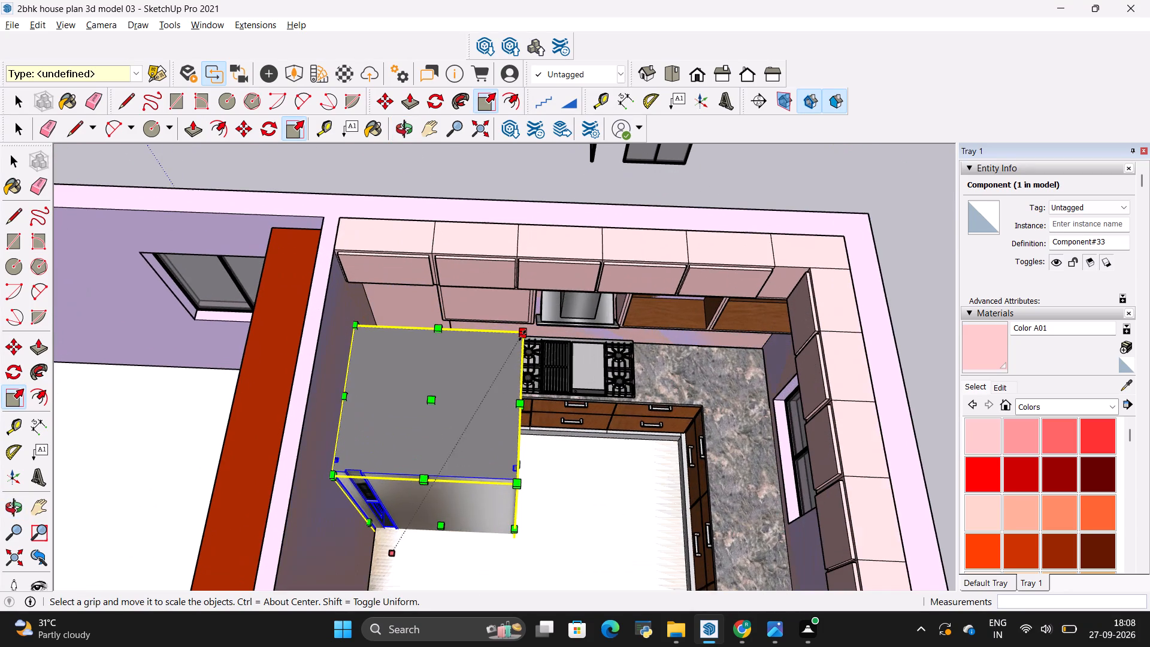
pyautogui.moveTo(504, 470); pyautogui.dragTo(454, 451, button='middle')
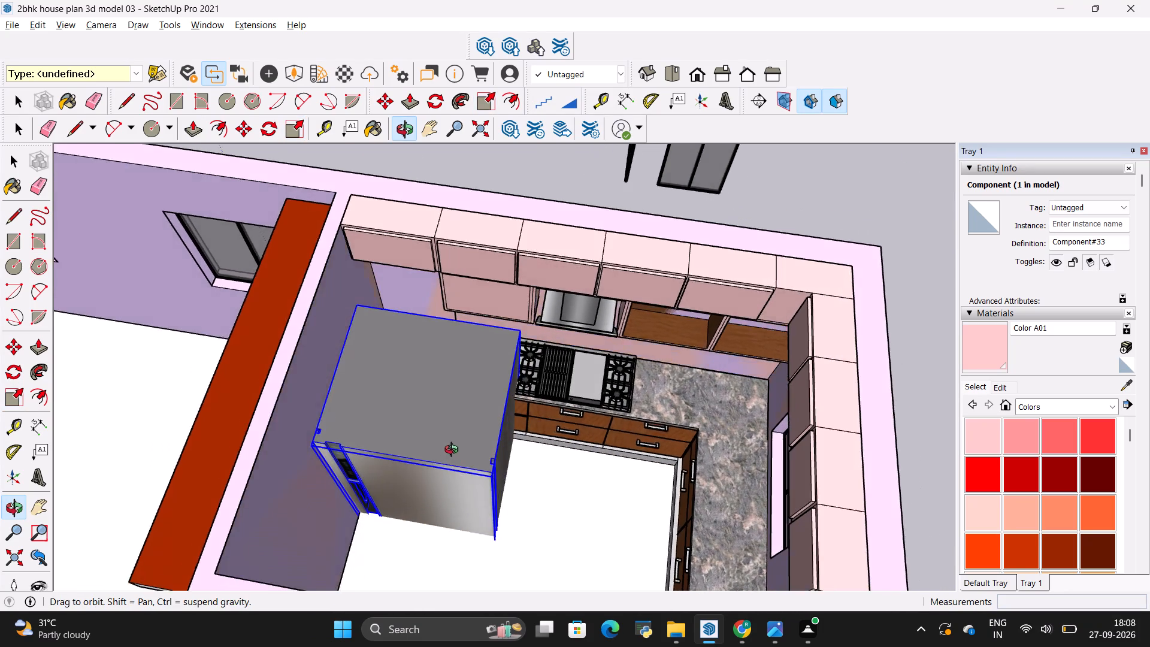
pyautogui.moveTo(454, 451); pyautogui.dragTo(411, 430, button='middle')
pyautogui.scroll(8, 488, 461)
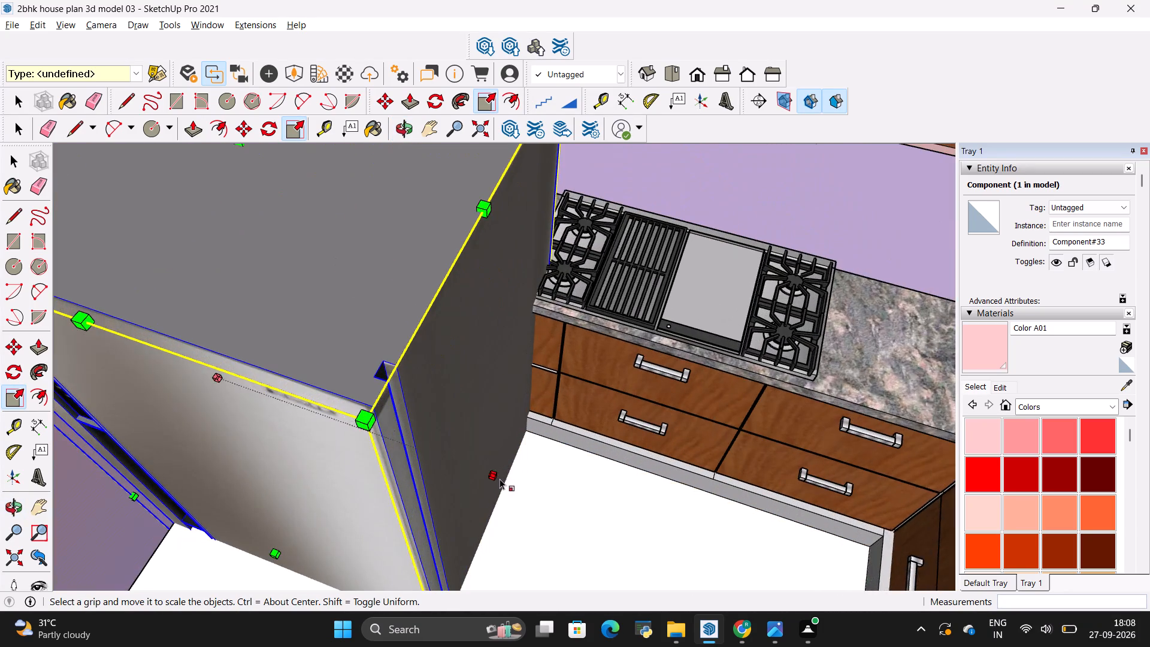
pyautogui.scroll(1, 500, 479)
pyautogui.click(495, 477)
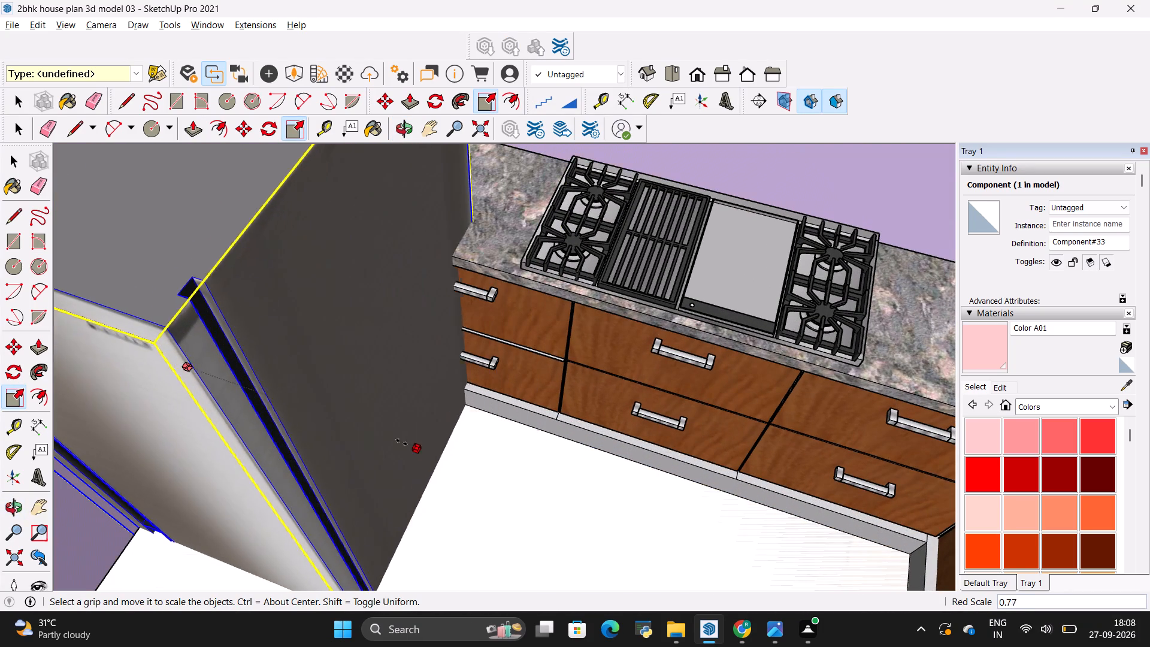
pyautogui.click(373, 437)
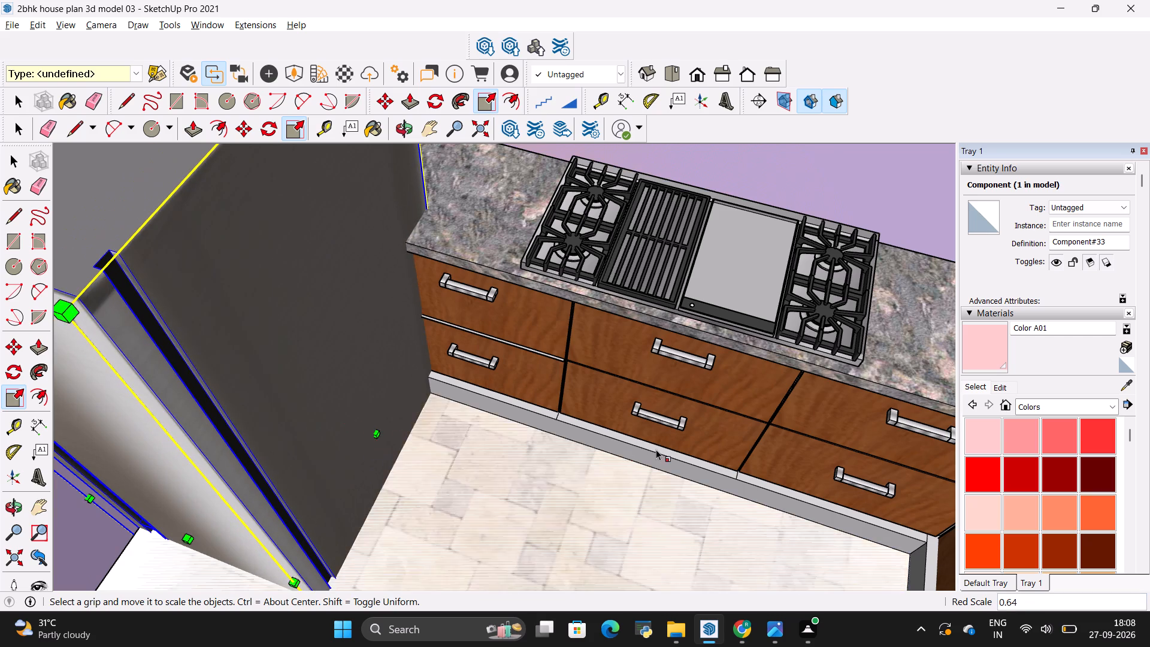
# Narrow the refrigerator again from its counter-facing side to a factor of about 0.68.
pyautogui.scroll(-7, 656, 449)
pyautogui.moveTo(474, 506); pyautogui.dragTo(586, 474, button='middle')
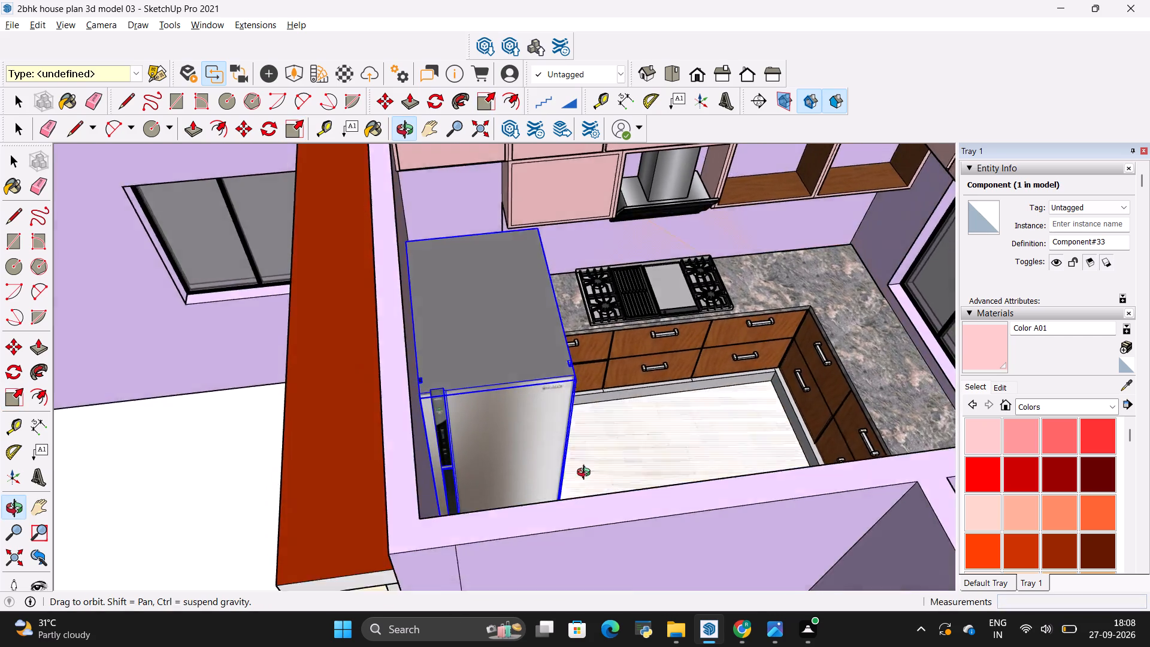
pyautogui.moveTo(586, 474); pyautogui.dragTo(423, 474, button='middle')
pyautogui.scroll(5, 535, 412)
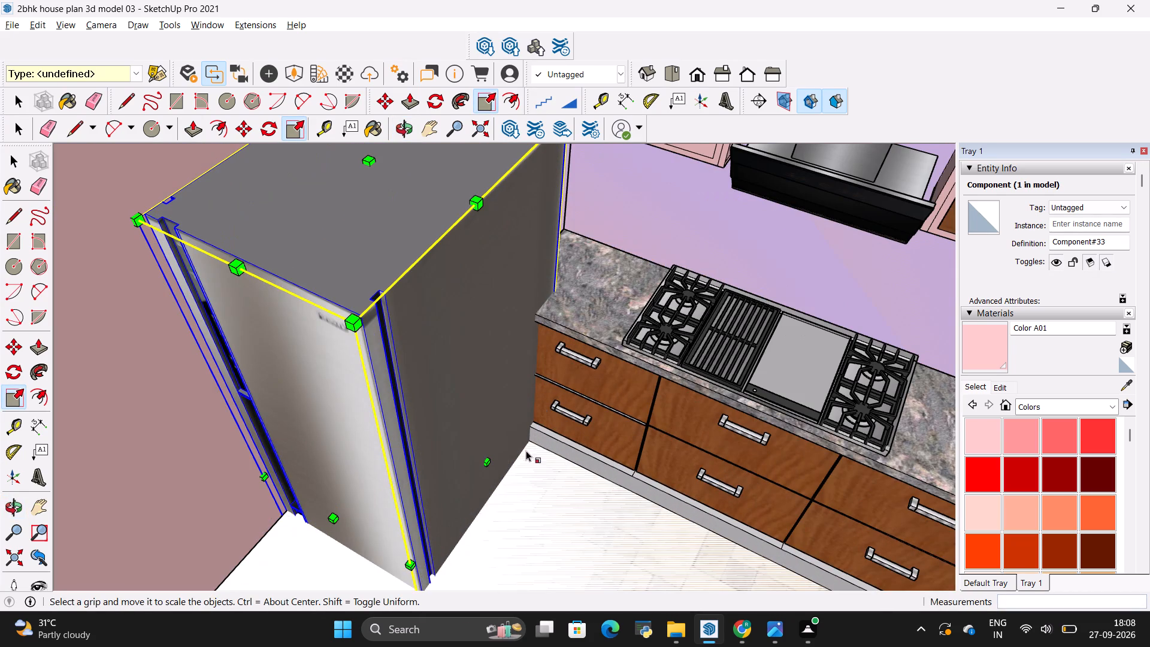
pyautogui.click(493, 465)
pyautogui.click(489, 462)
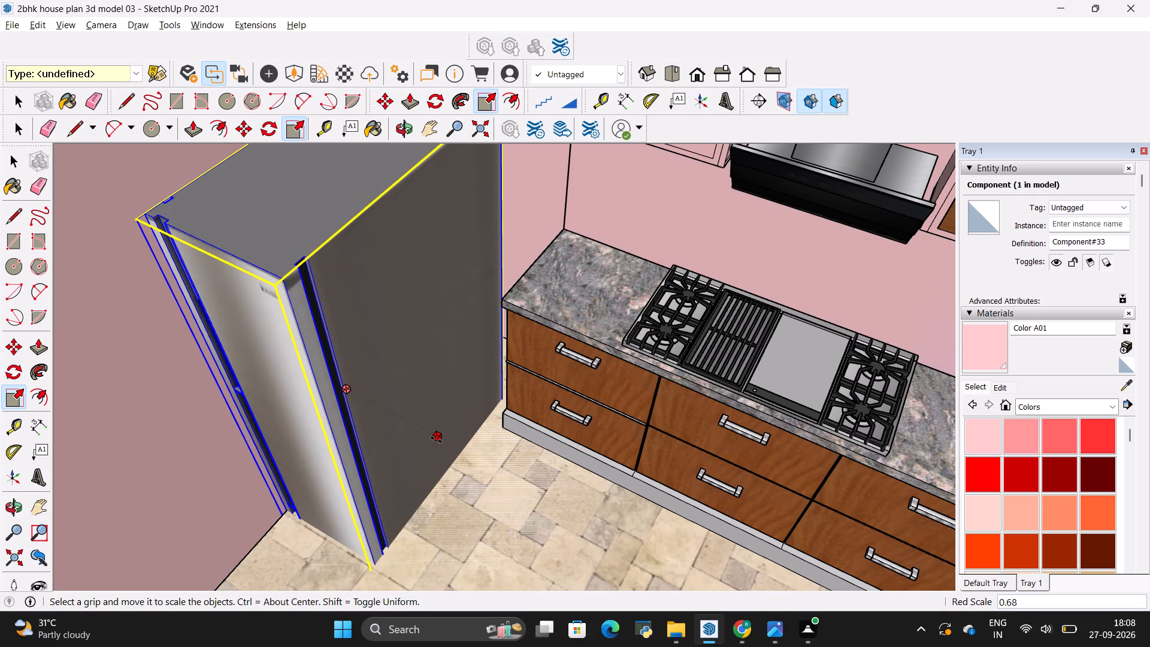
pyautogui.click(437, 440)
# Reduce the refrigerator's depth from its top front edge to a factor of about 0.57, keeping the height factor at 1.00.
pyautogui.scroll(-3, 558, 489)
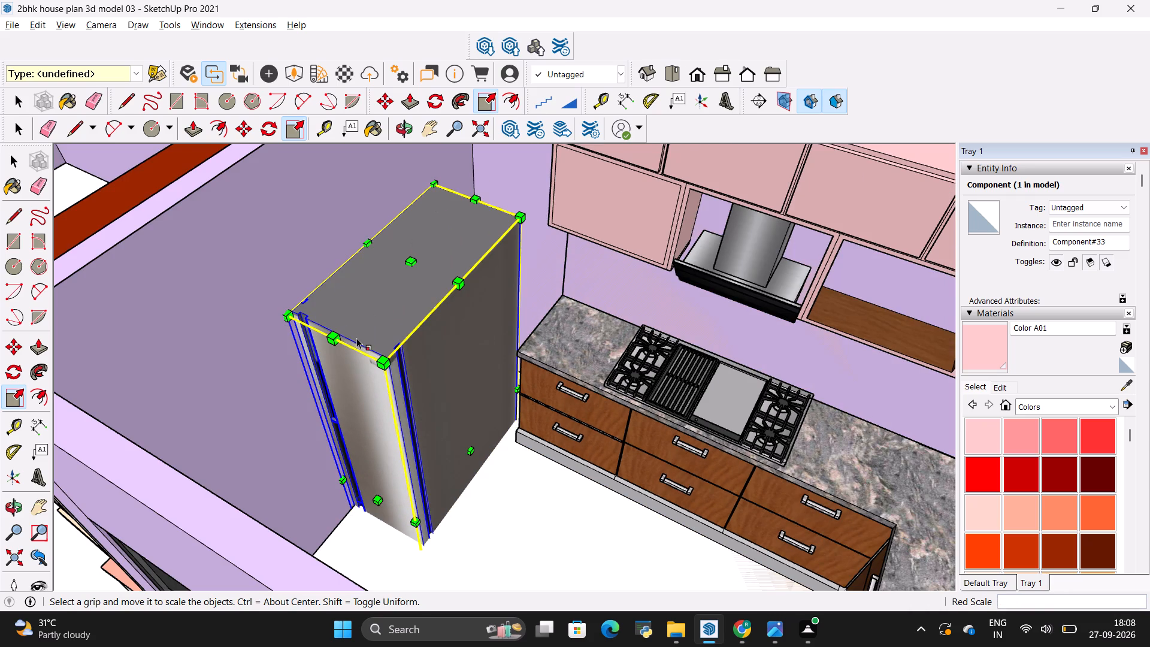
pyautogui.click(334, 334)
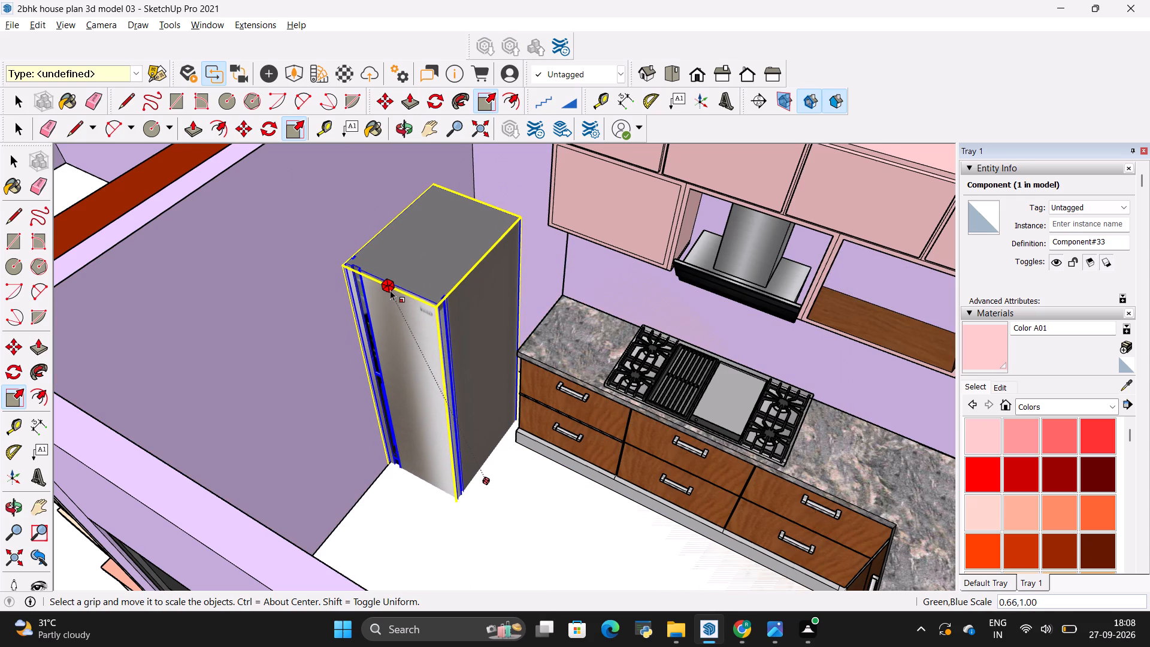
pyautogui.click(403, 282)
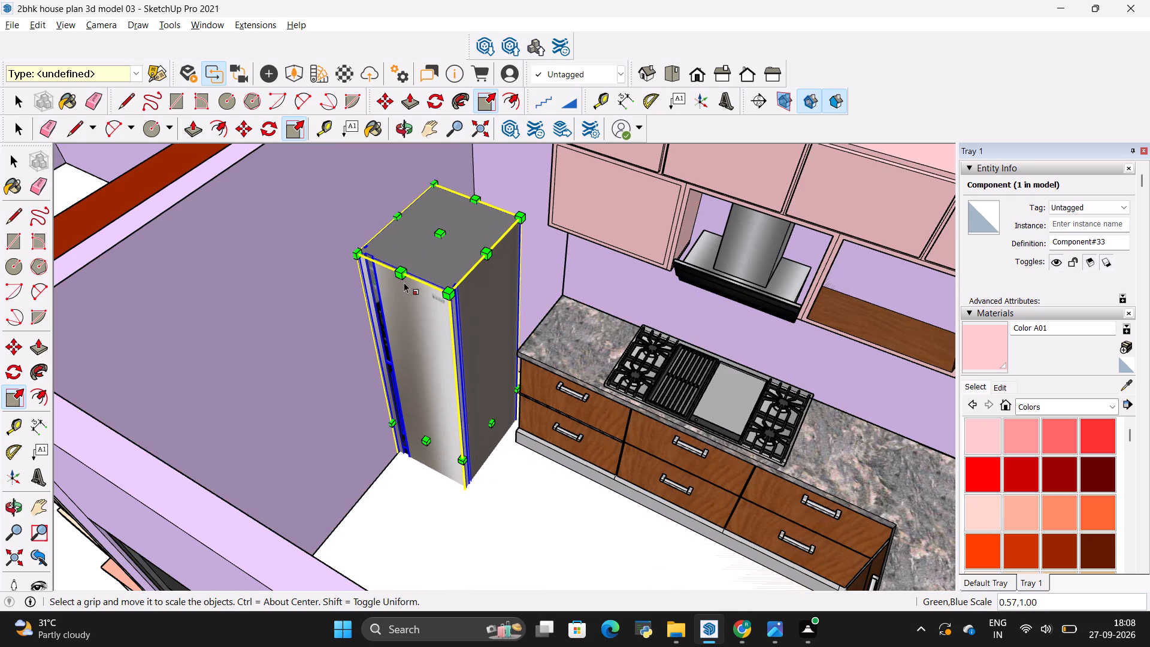
# Move the refrigerator by its top back corner about 1' 6 1/2" along the side wall toward the kitchen's rear wall.
pyautogui.press('m')
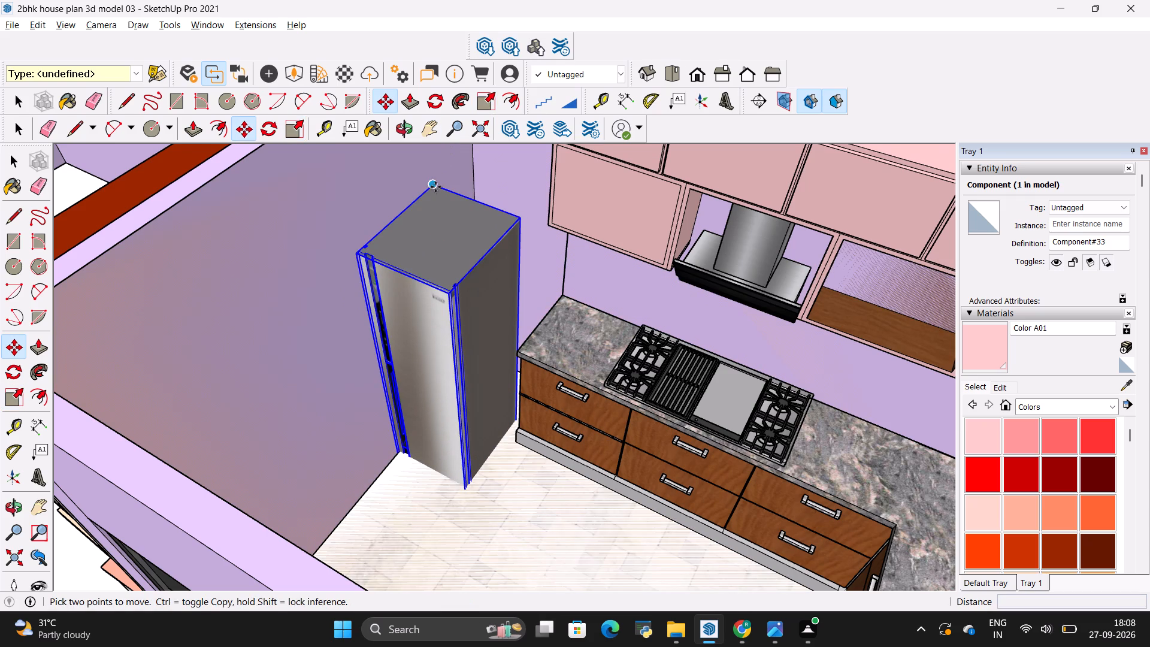
pyautogui.click(434, 188)
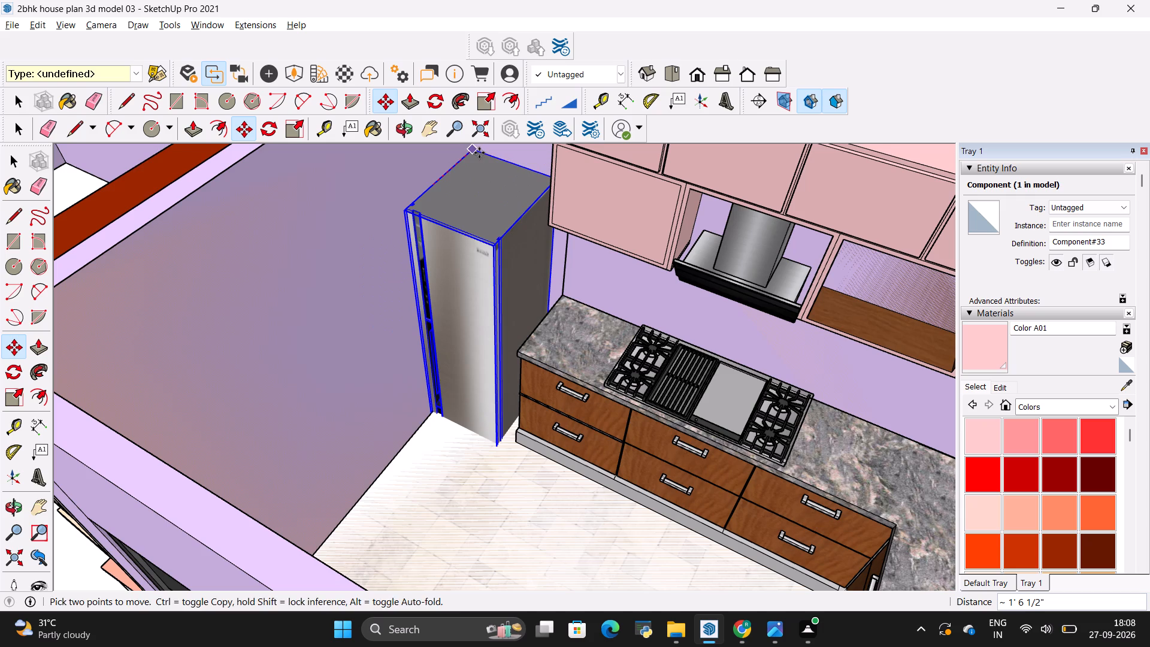
pyautogui.click(479, 153)
# Widen the refrigerator toward the counter run from its counter-facing side to a factor of about 1.08.
pyautogui.moveTo(498, 329); pyautogui.dragTo(586, 322, button='middle')
pyautogui.scroll(5, 422, 249)
pyautogui.scroll(3, 389, 319)
pyautogui.scroll(-4, 465, 356)
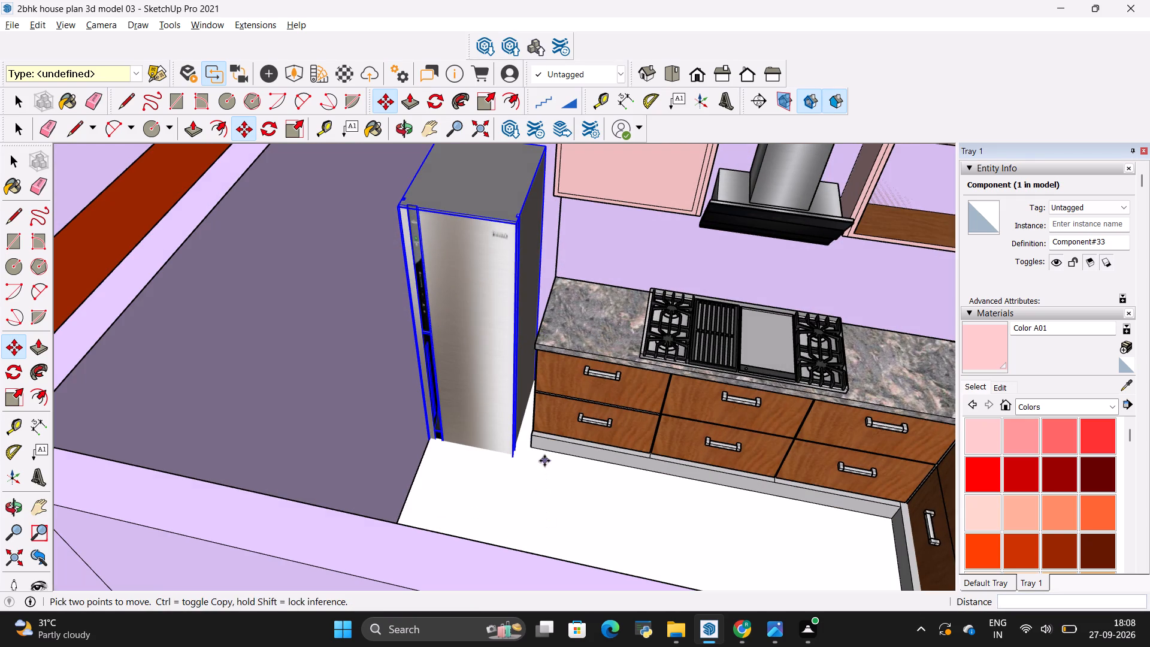
pyautogui.press('s')
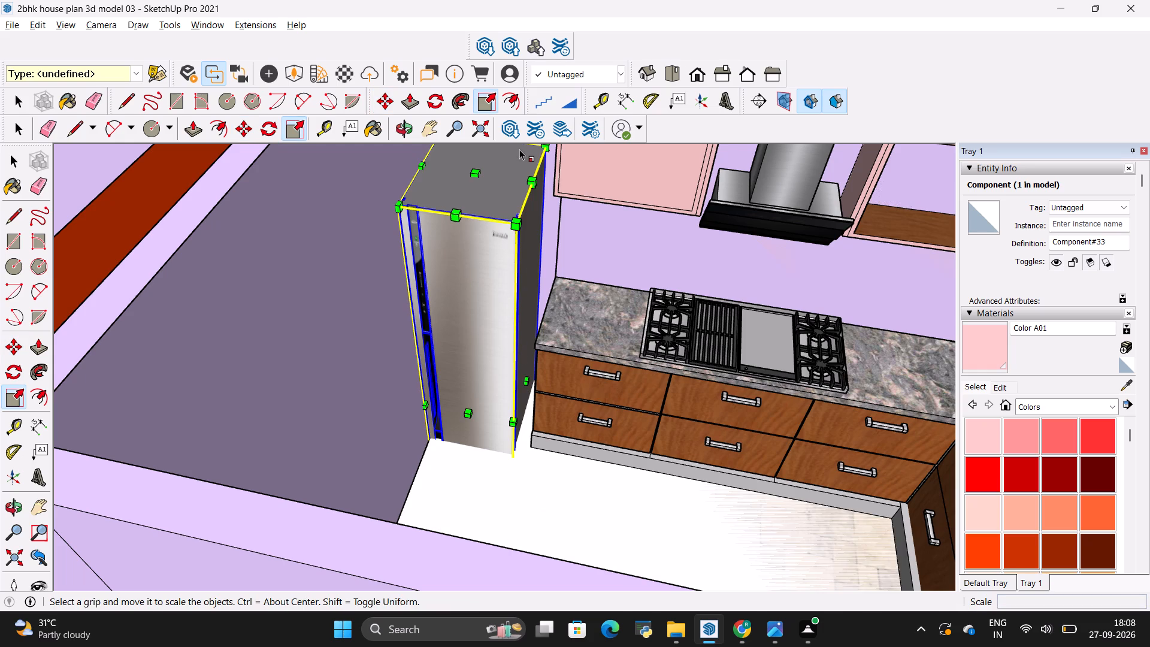
pyautogui.scroll(3, 519, 149)
pyautogui.scroll(2, 565, 304)
pyautogui.scroll(6, 497, 439)
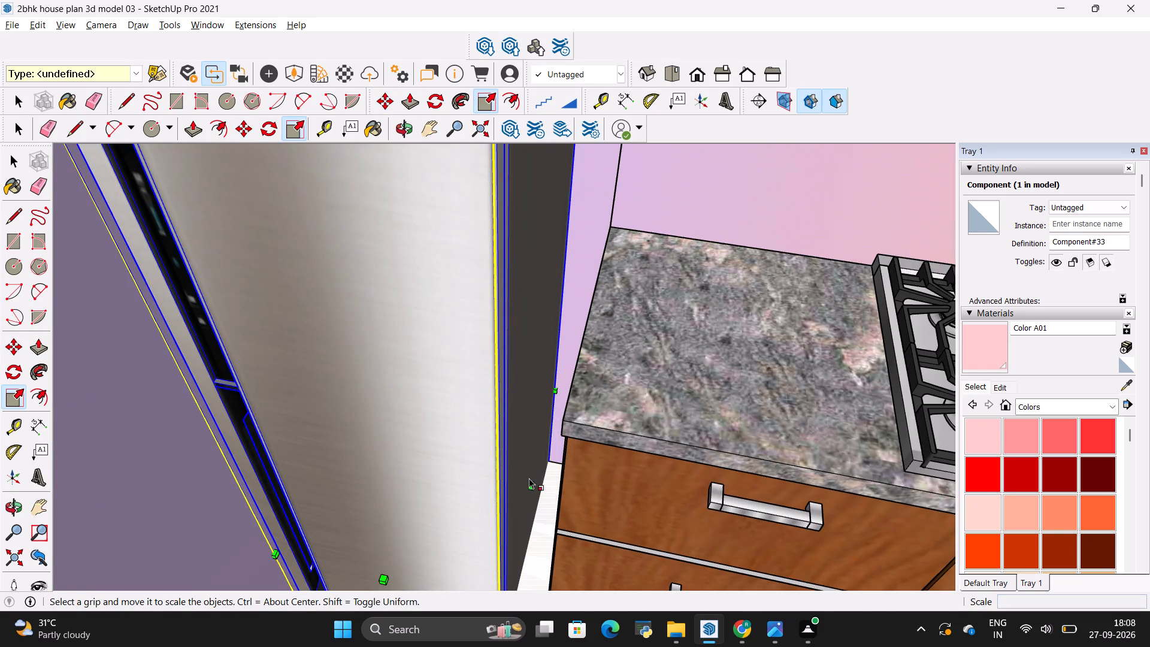
pyautogui.click(531, 488)
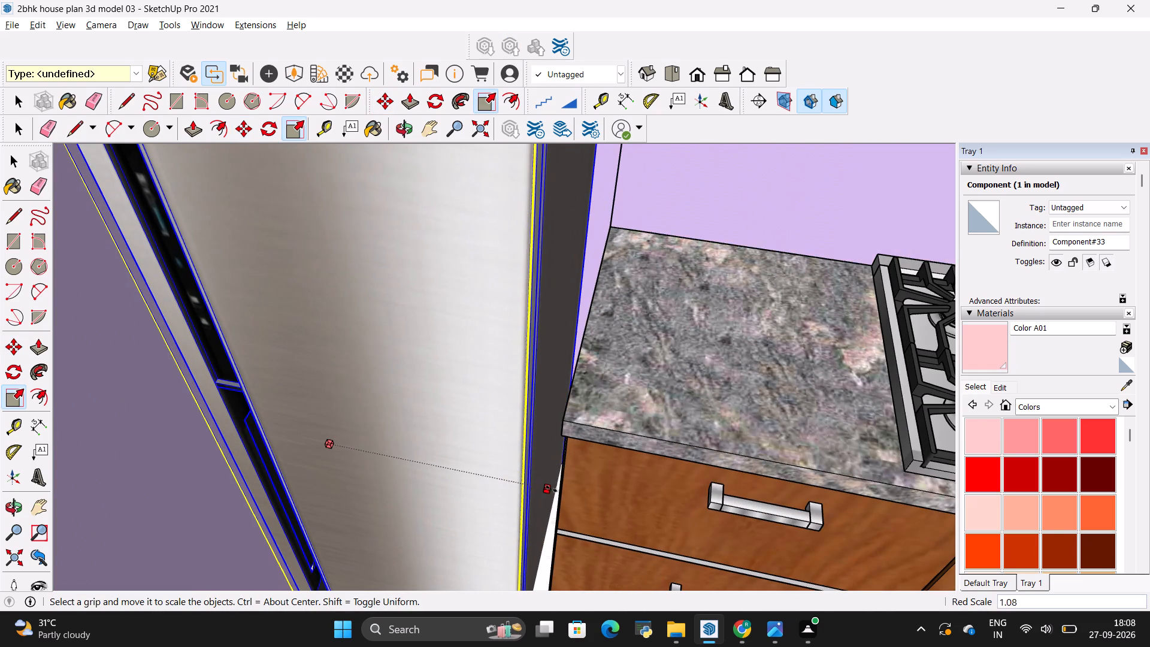
pyautogui.click(553, 489)
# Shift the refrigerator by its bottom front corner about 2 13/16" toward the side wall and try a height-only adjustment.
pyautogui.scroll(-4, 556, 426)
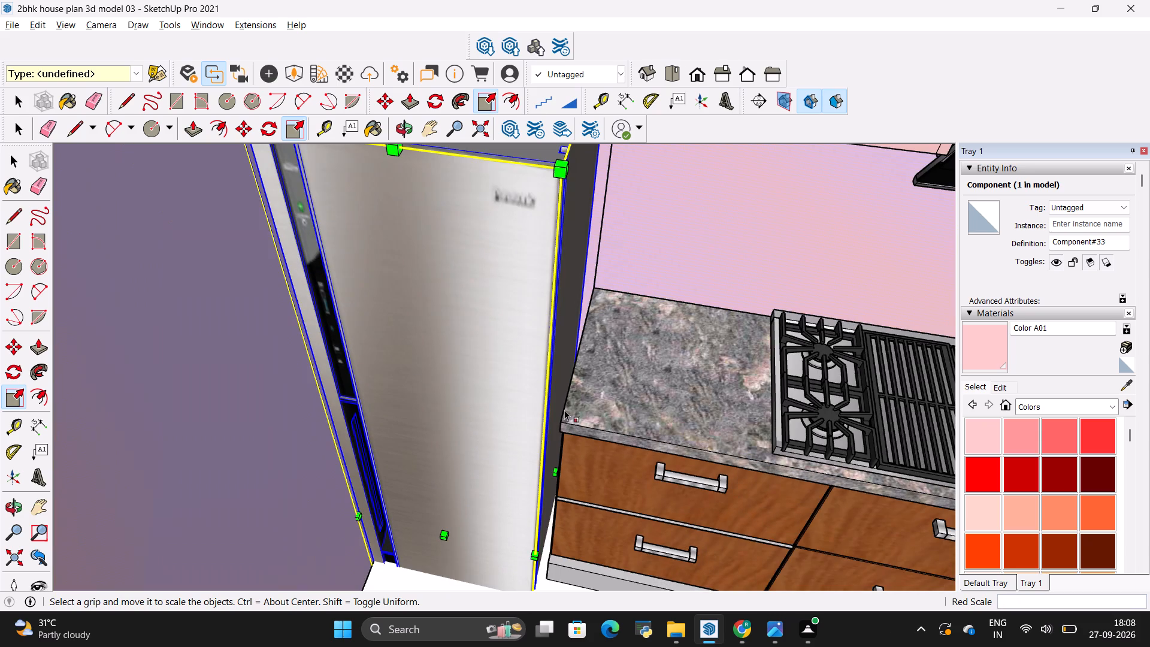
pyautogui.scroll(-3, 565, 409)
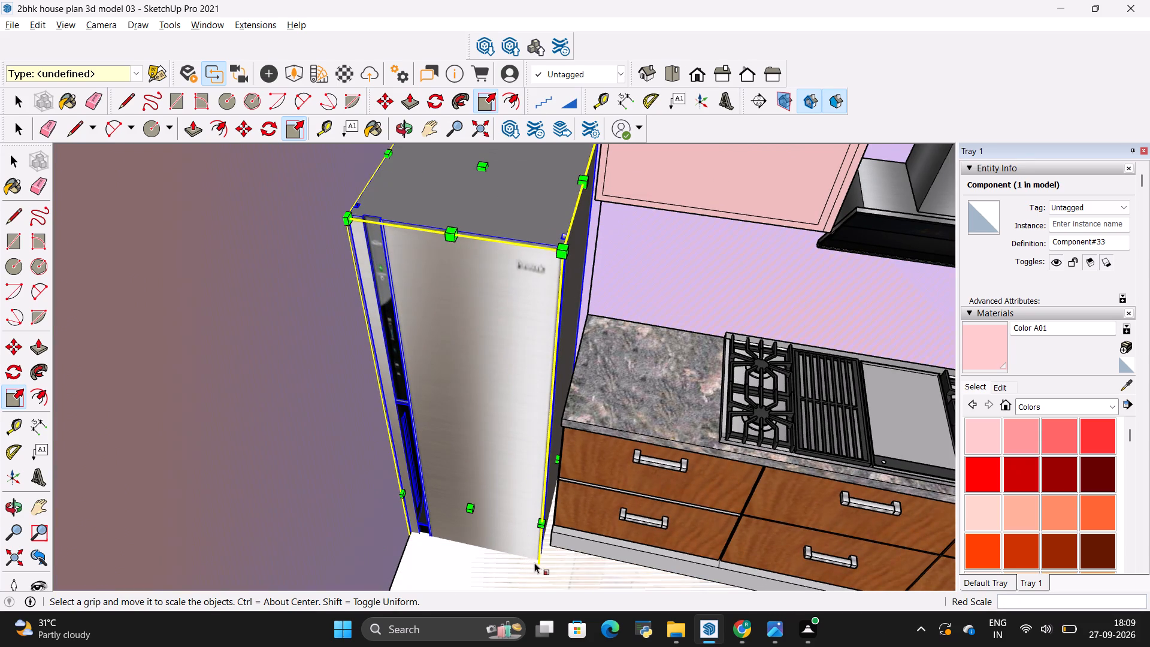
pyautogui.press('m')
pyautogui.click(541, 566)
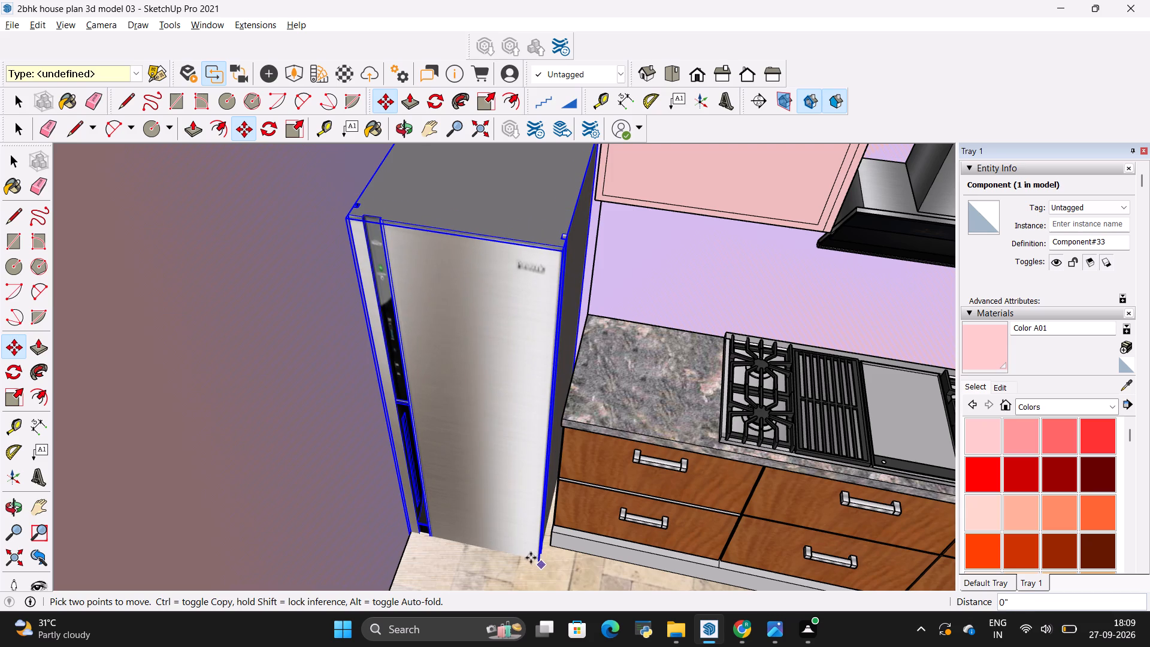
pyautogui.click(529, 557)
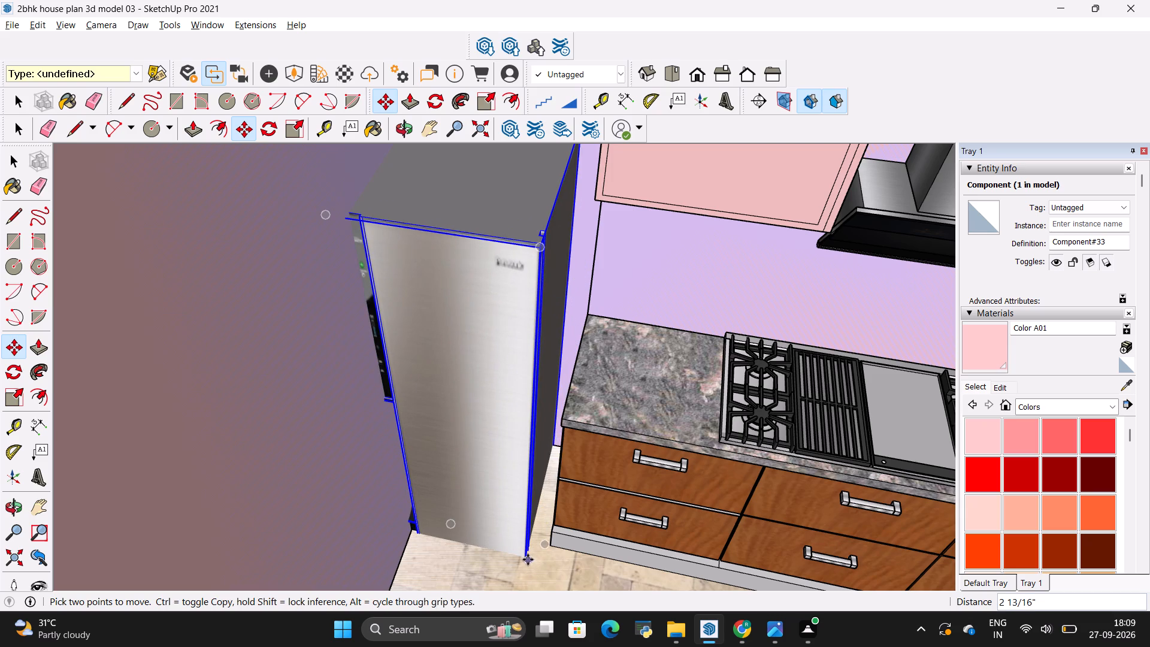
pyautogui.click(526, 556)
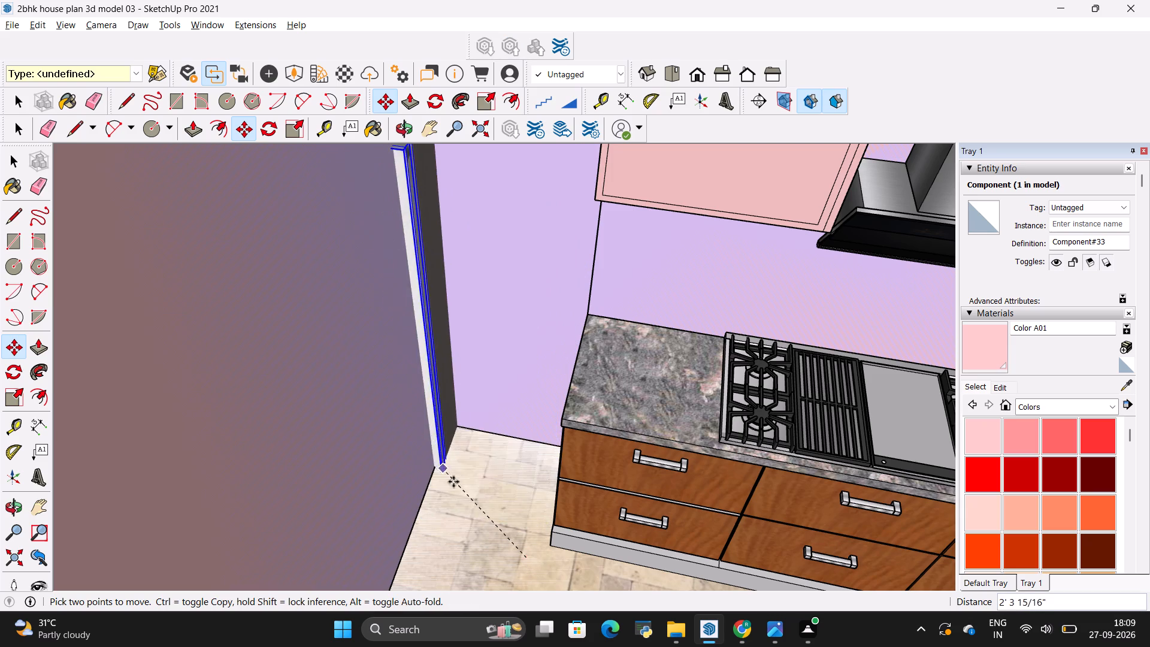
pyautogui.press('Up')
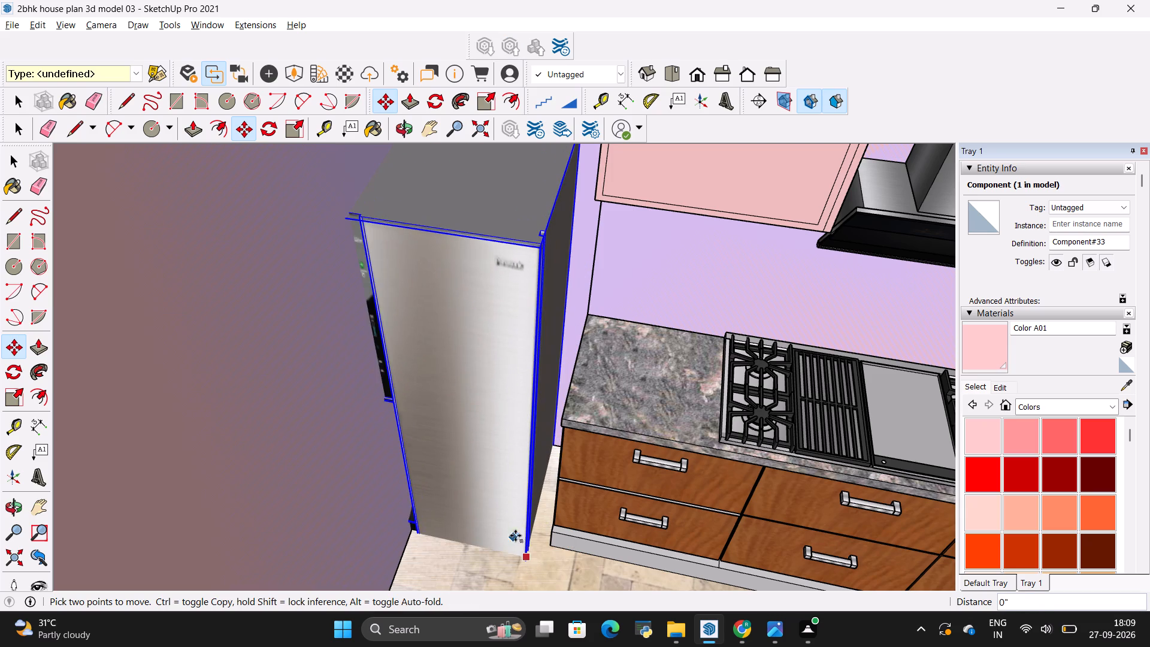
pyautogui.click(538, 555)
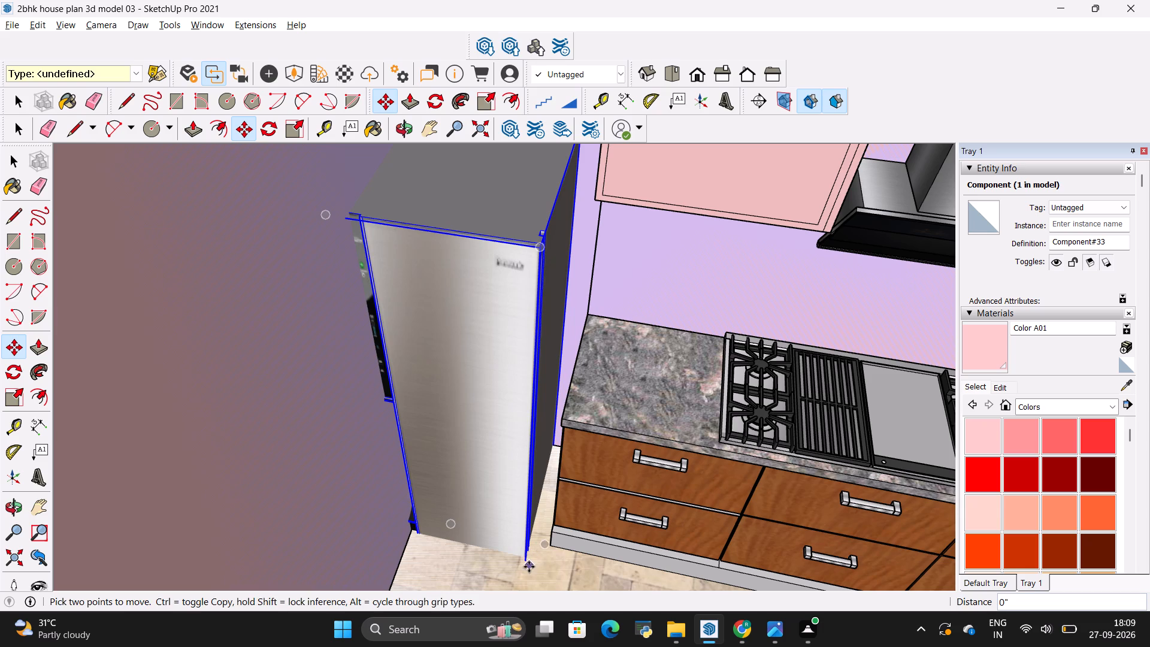
# Move the refrigerator by its bottom front corner about 5 7/8" onto the end corner of the base cabinets' plinth.
pyautogui.press('m')
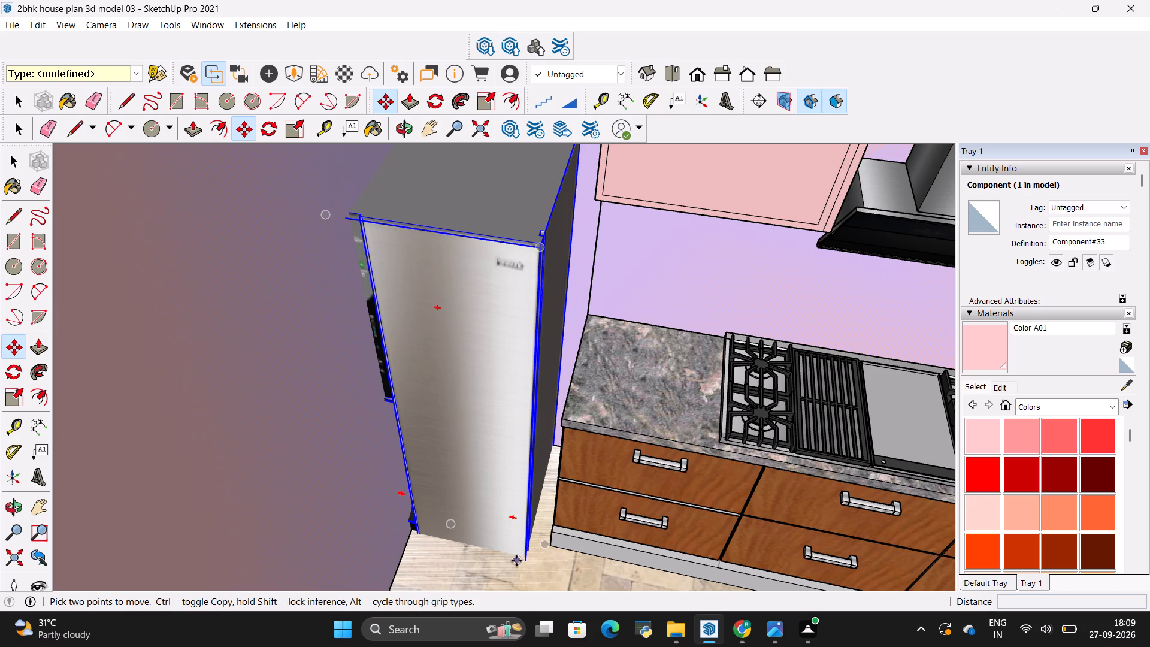
pyautogui.click(523, 555)
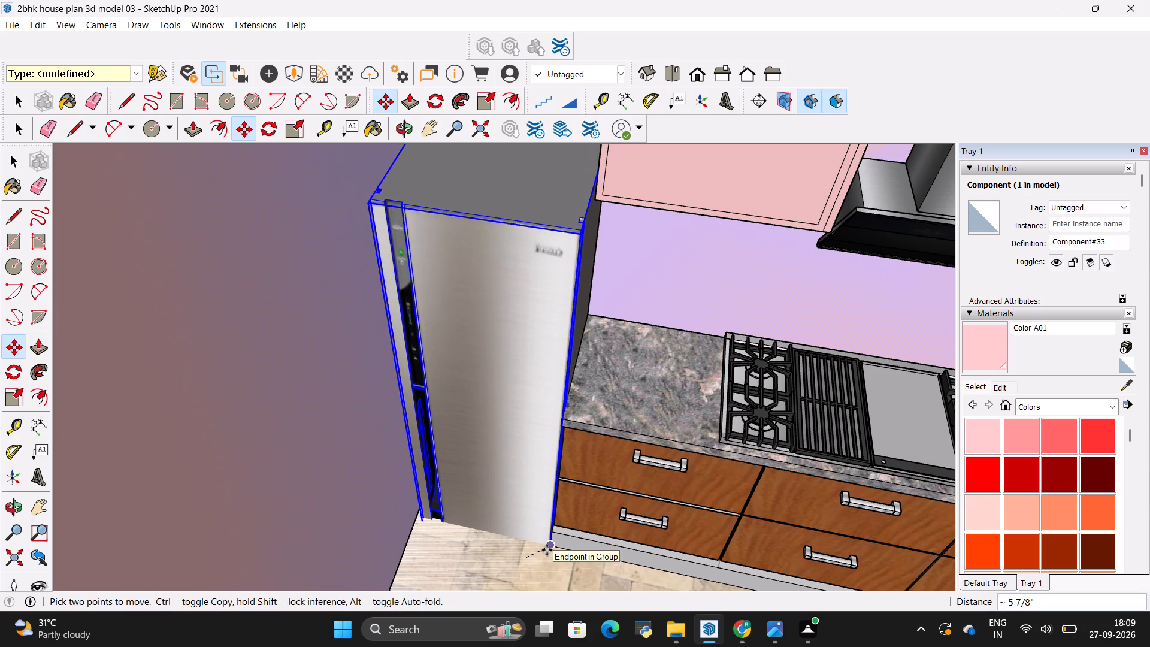
pyautogui.click(547, 550)
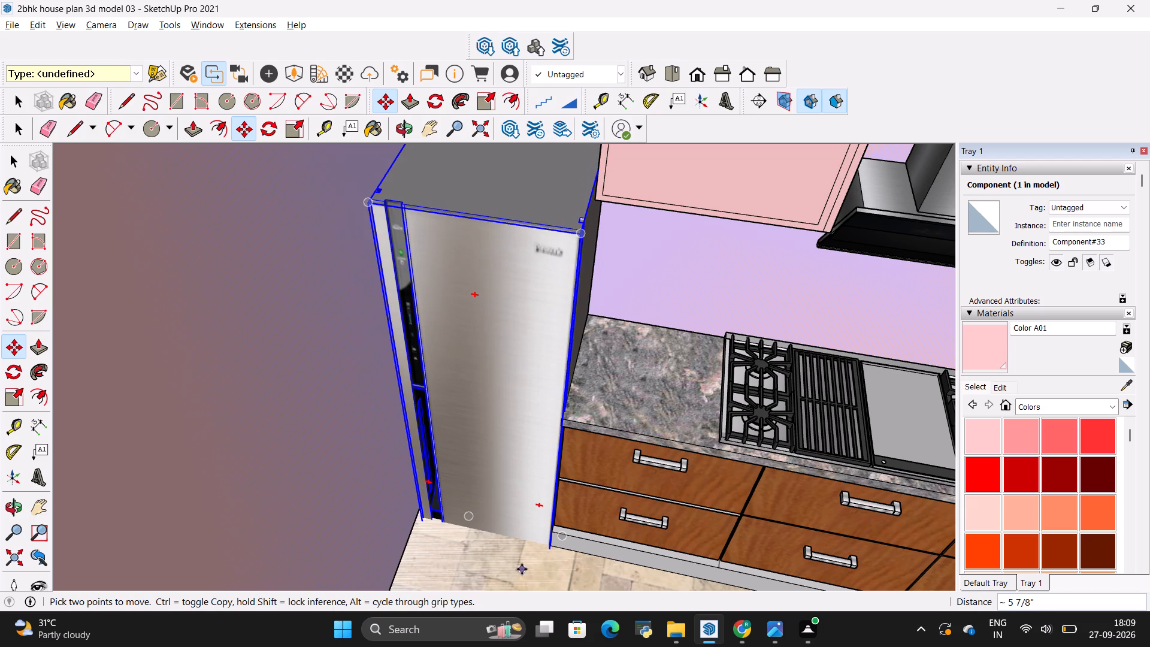
# Inspect the refrigerator's fit between the side wall and the base cabinets, and compare it with the reference image's front elevation.
pyautogui.press('space')
pyautogui.click(504, 576)
pyautogui.scroll(-4, 609, 513)
pyautogui.moveTo(556, 514); pyautogui.dragTo(583, 515, button='middle')
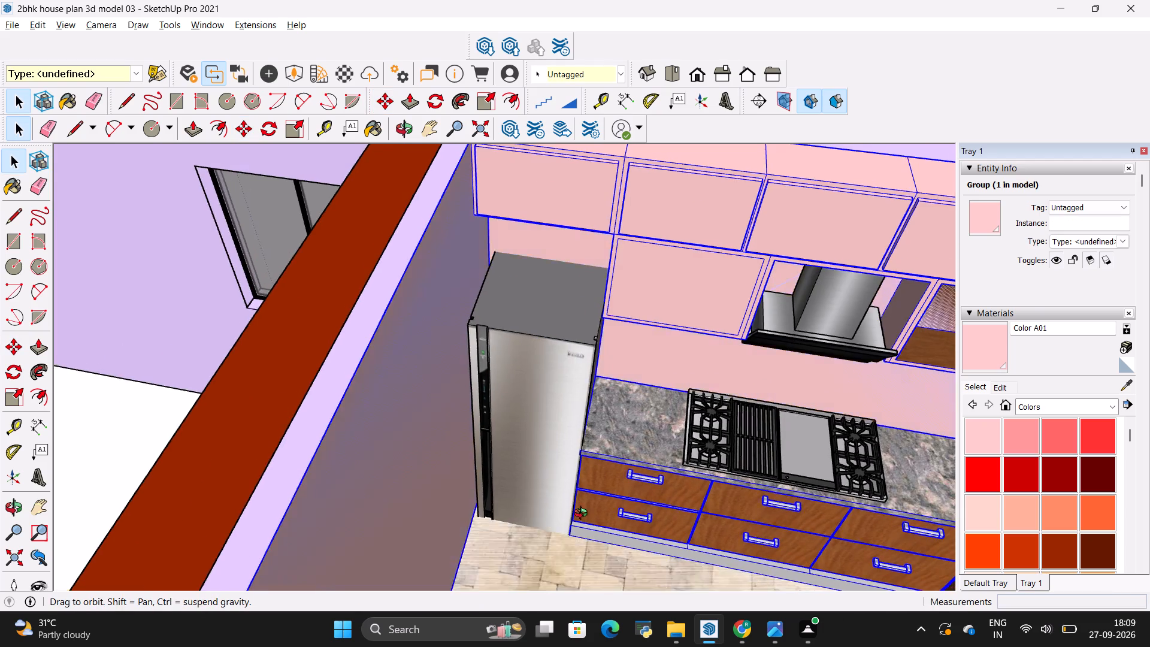
pyautogui.moveTo(583, 515); pyautogui.dragTo(609, 492, button='middle')
pyautogui.scroll(-1, 609, 492)
pyautogui.scroll(13, 538, 421)
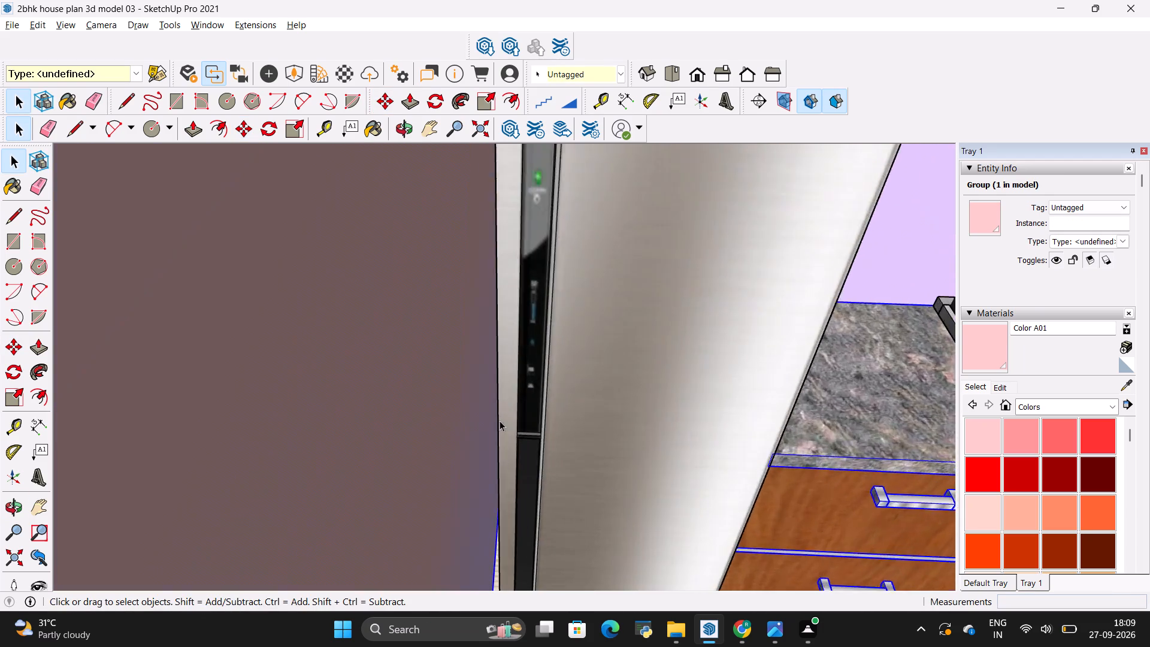
pyautogui.scroll(1, 500, 421)
pyautogui.scroll(-15, 570, 419)
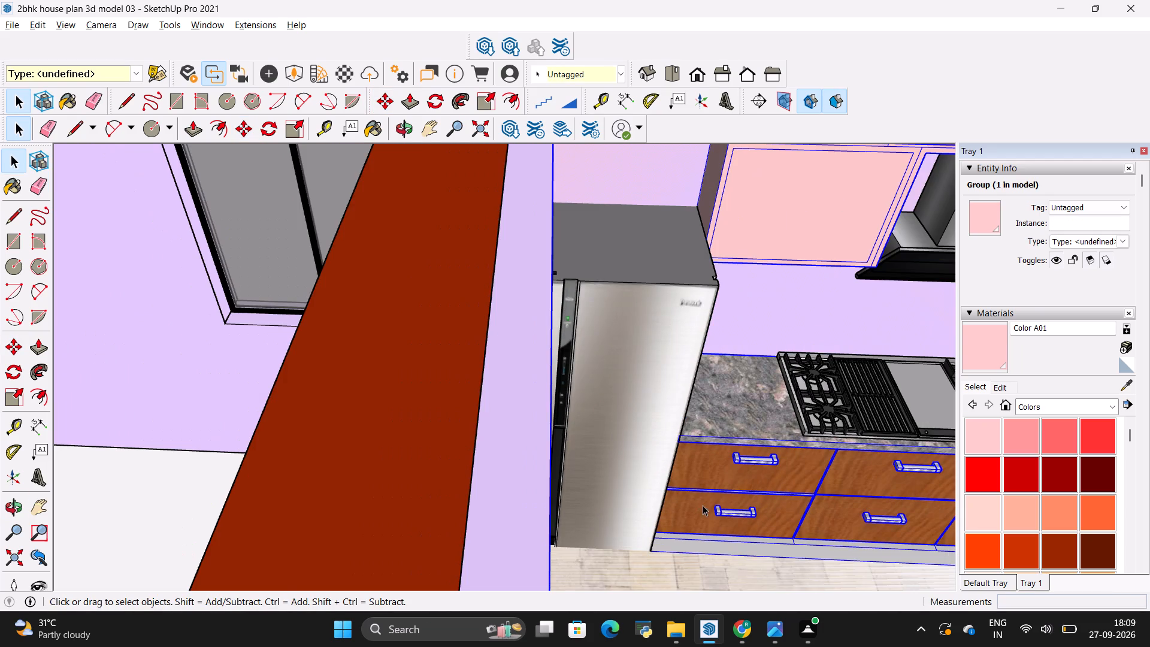
pyautogui.scroll(-10, 625, 455)
pyautogui.moveTo(714, 474); pyautogui.dragTo(617, 478, button='middle')
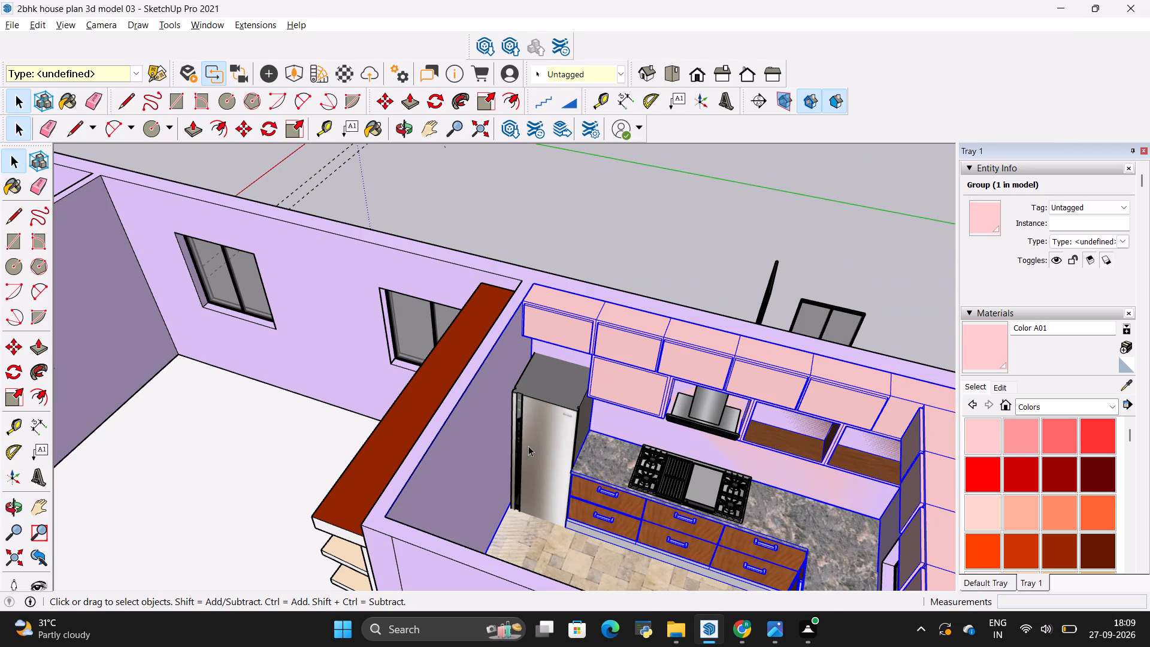
pyautogui.hotkey('alt', 'Tab')
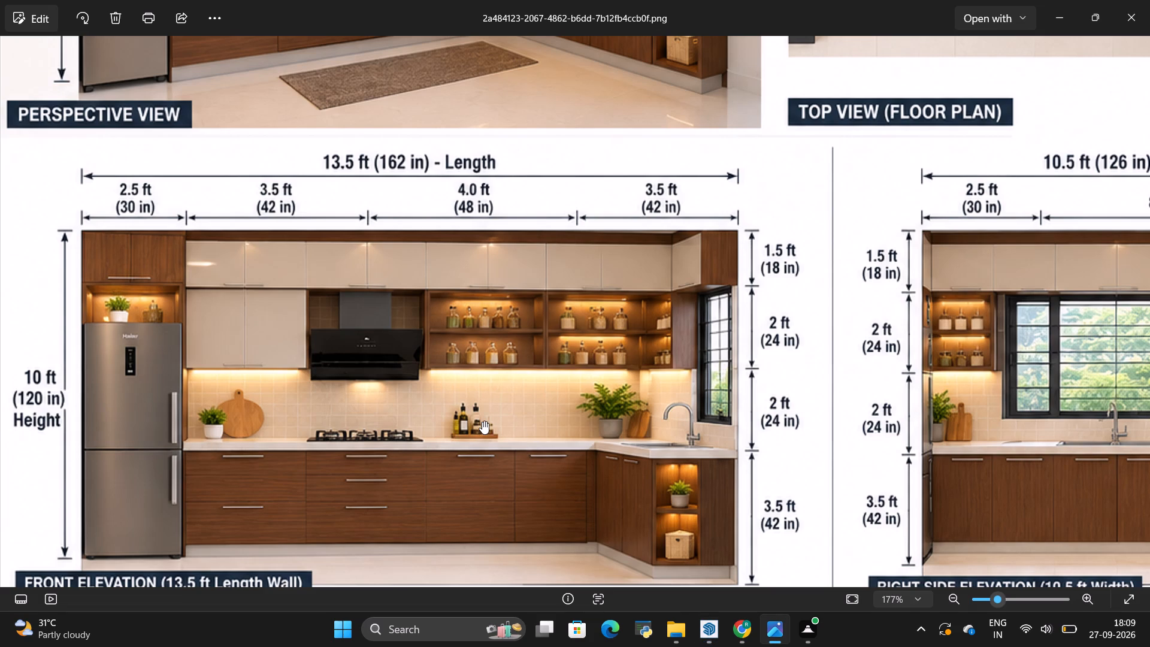
pyautogui.hotkey('alt', 'Tab')
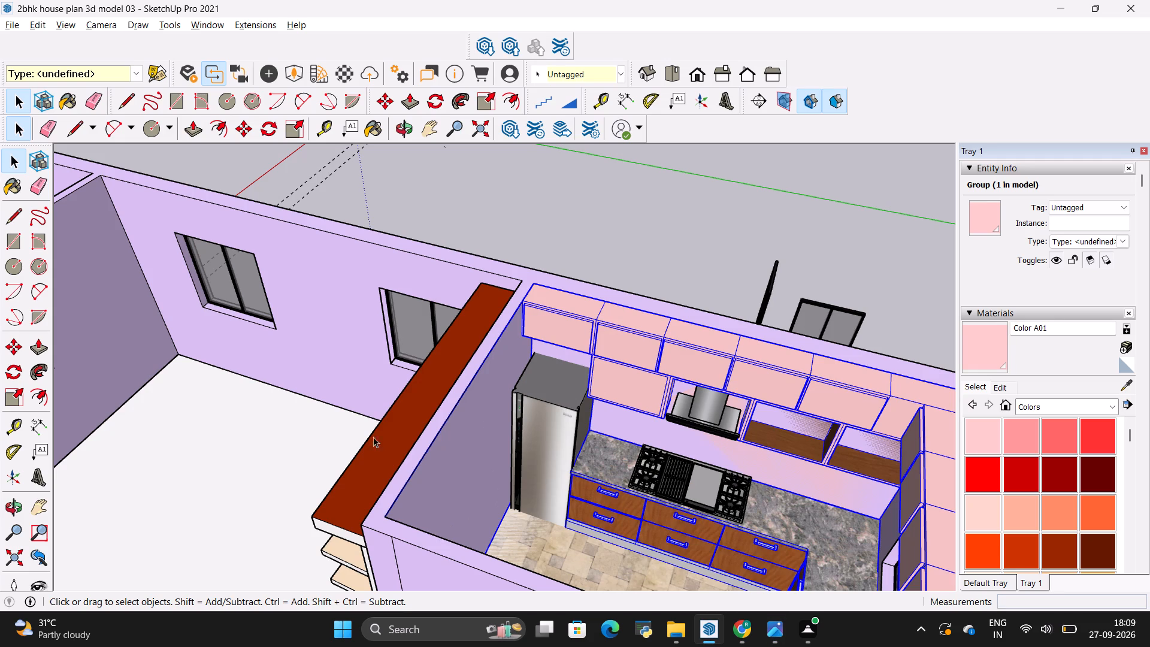
# Examine the kitchen's cabinets, appliances and countertop against the reference image's front elevation to identify the next item to add.
pyautogui.click(329, 395)
pyautogui.scroll(13, 624, 513)
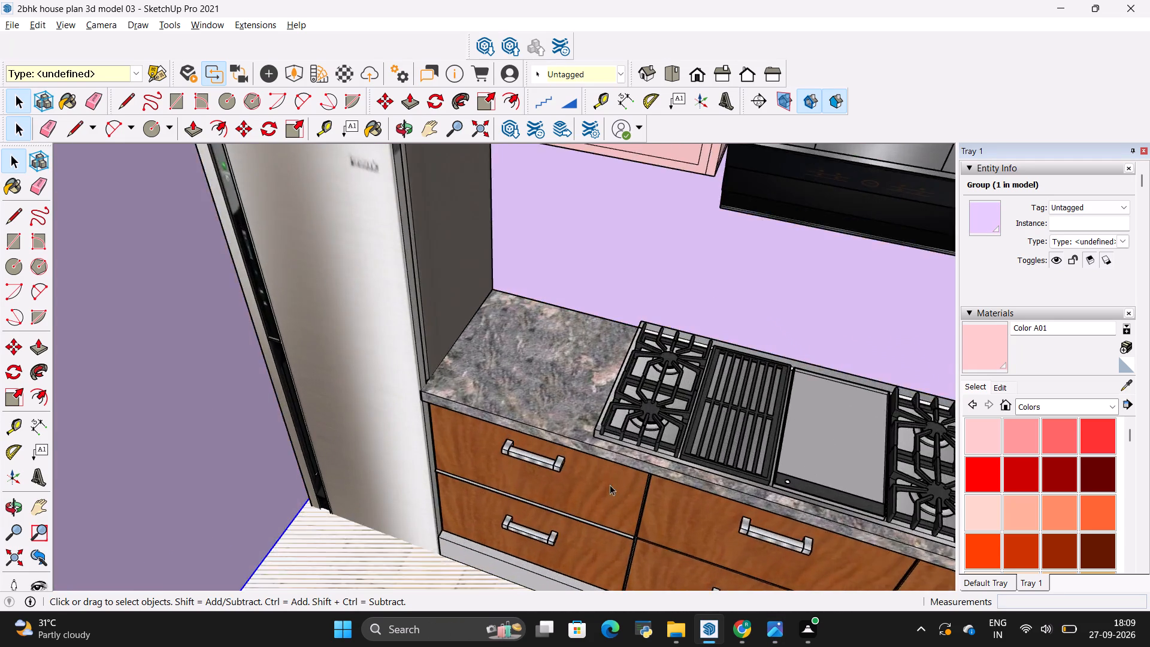
pyautogui.scroll(13, 610, 485)
pyautogui.scroll(-12, 522, 453)
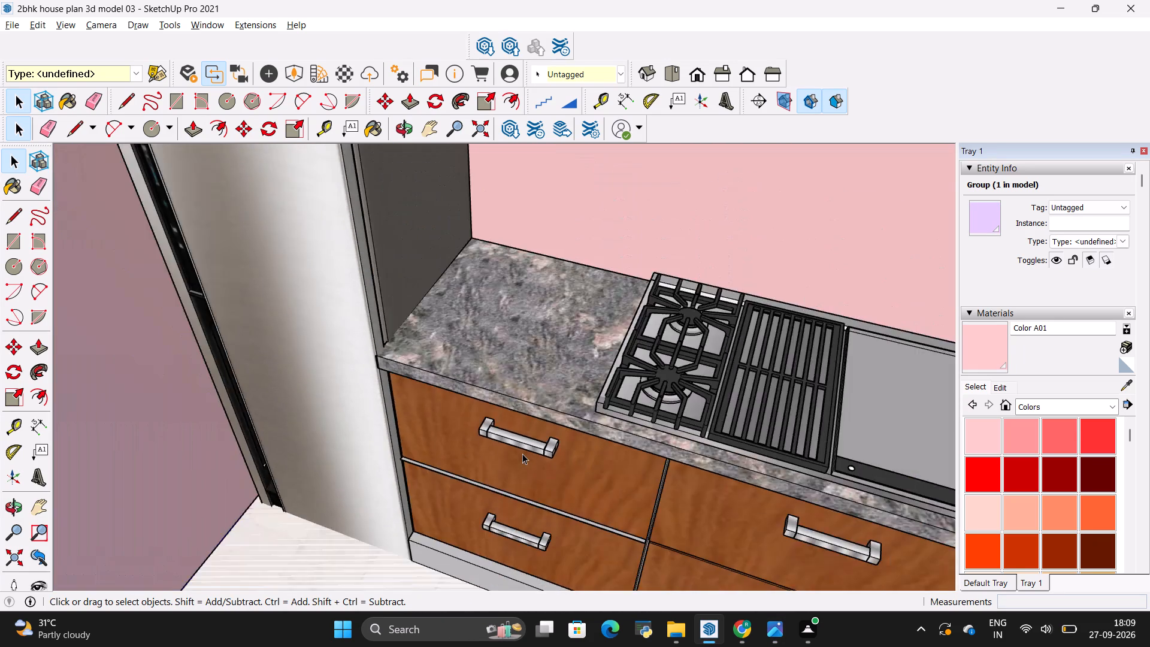
pyautogui.scroll(-11, 522, 453)
pyautogui.scroll(-3, 584, 455)
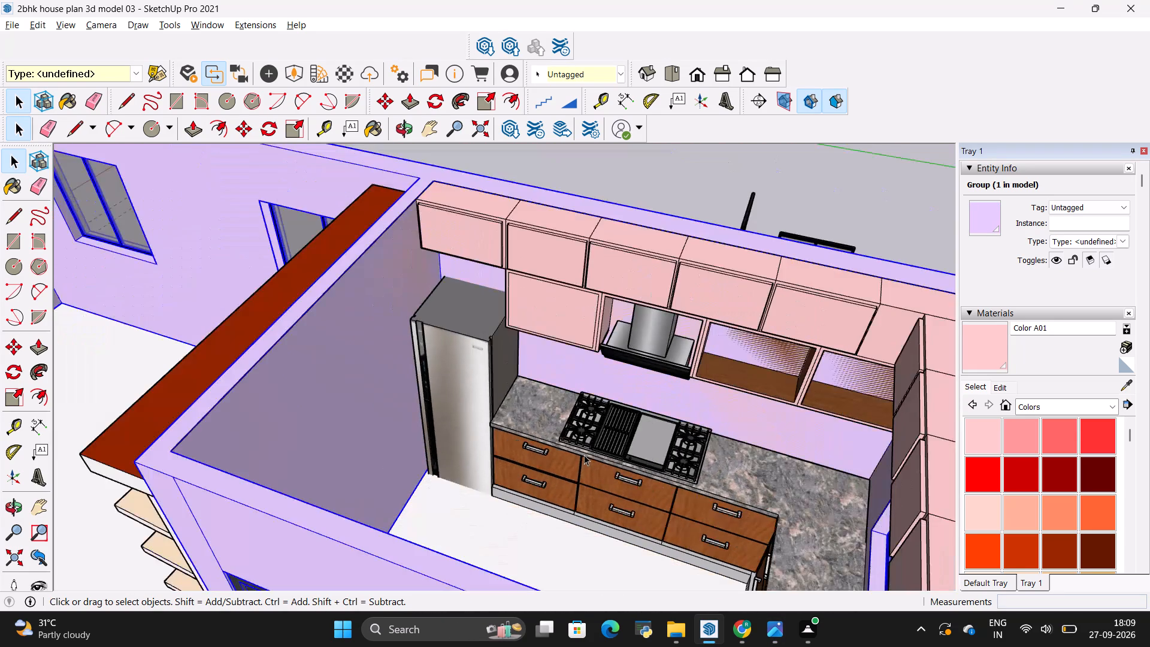
pyautogui.moveTo(549, 498); pyautogui.dragTo(742, 489, button='middle')
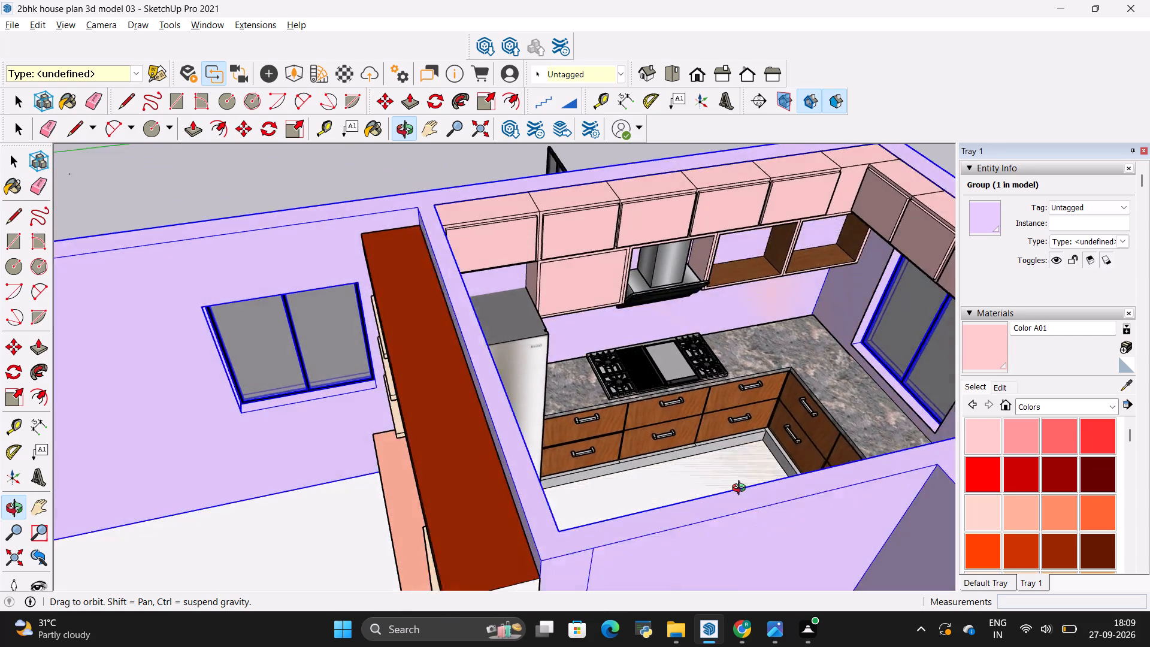
pyautogui.moveTo(742, 489); pyautogui.dragTo(530, 483, button='middle')
pyautogui.scroll(2, 543, 473)
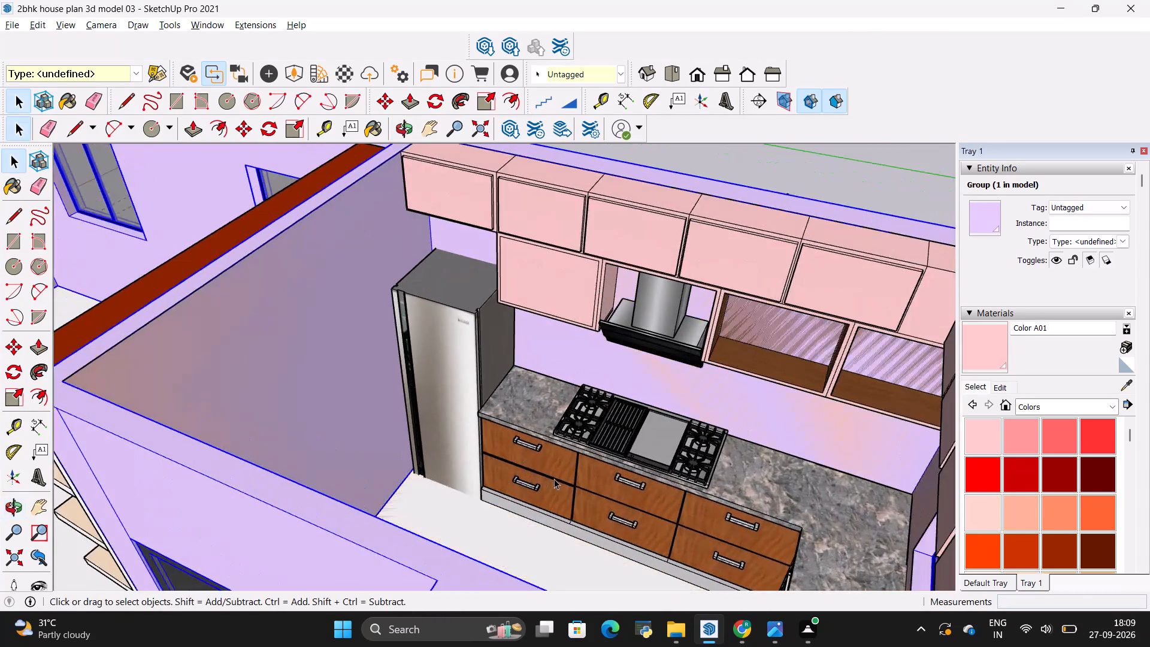
pyautogui.scroll(2, 554, 479)
pyautogui.hotkey('alt', 'Tab')
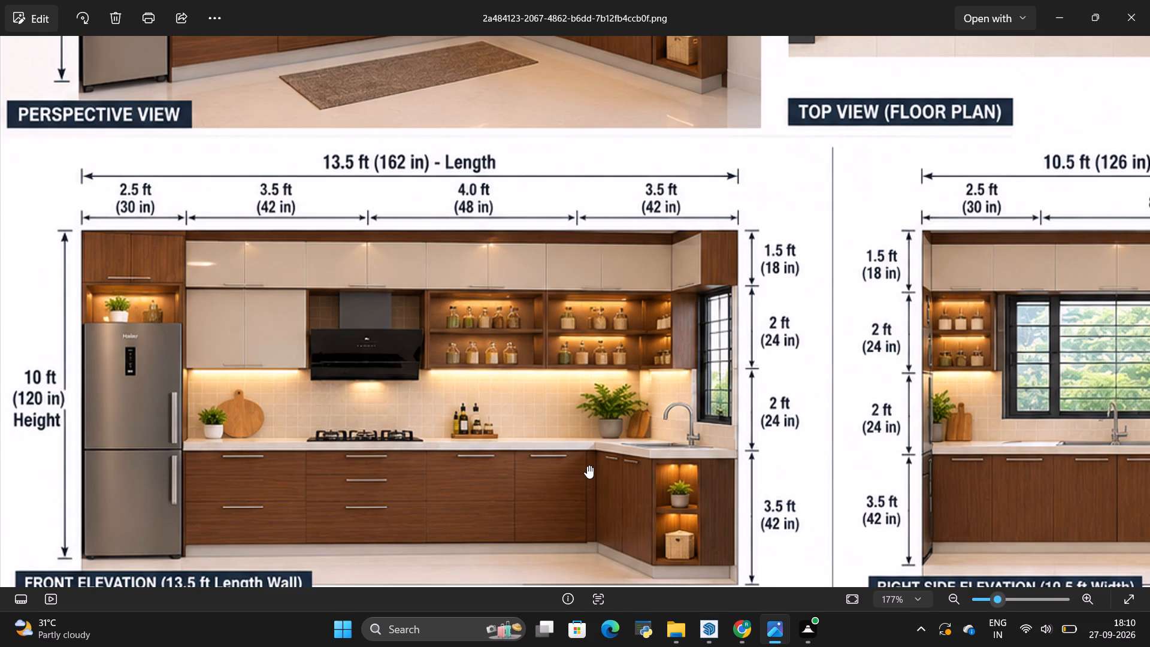
pyautogui.hotkey('alt', 'Tab')
pyautogui.hotkey('alt', 'Tab')
pyautogui.hotkey('alt', 'Tab')
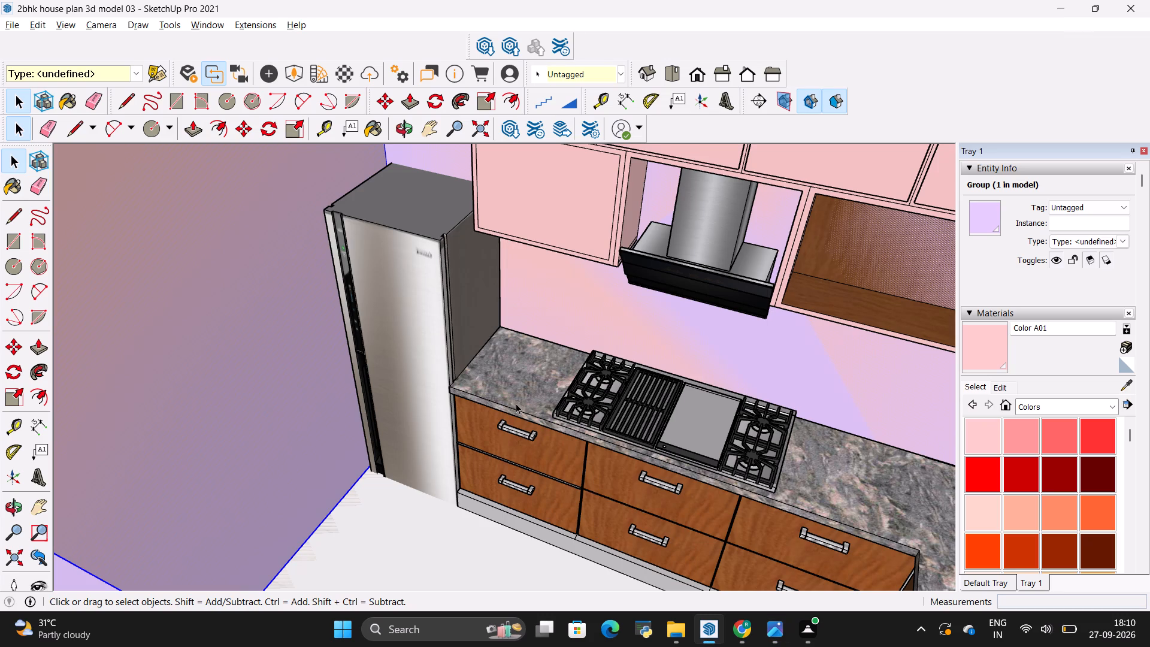
pyautogui.hotkey('alt', 'Tab')
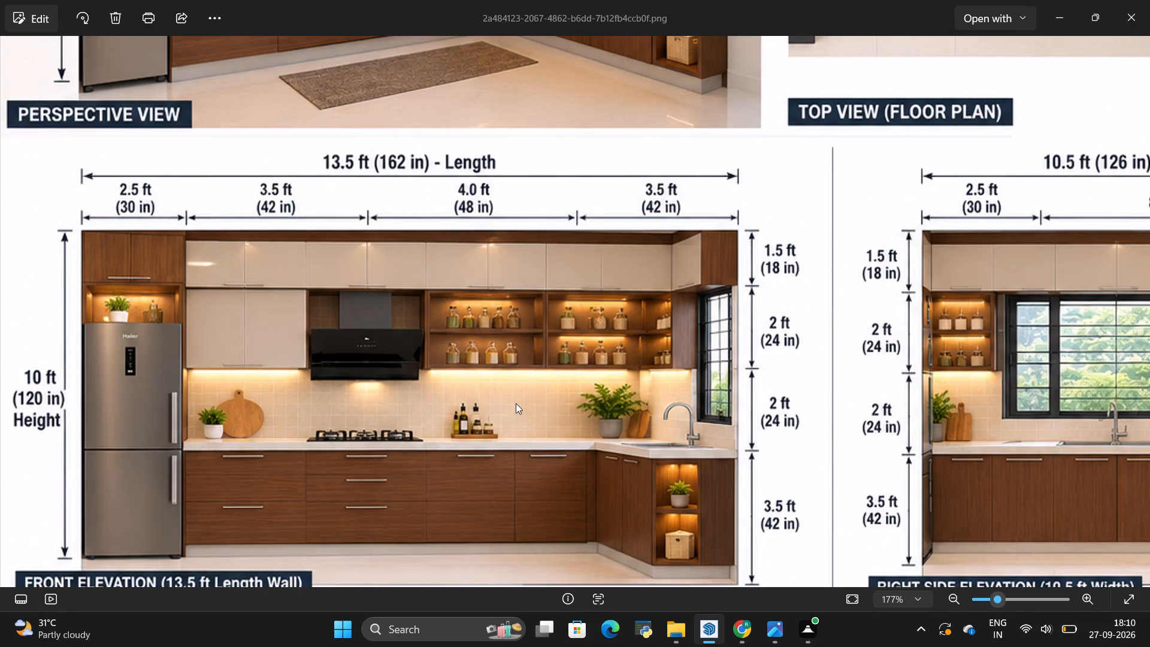
pyautogui.hotkey('alt', 'Tab')
pyautogui.scroll(-3, 521, 402)
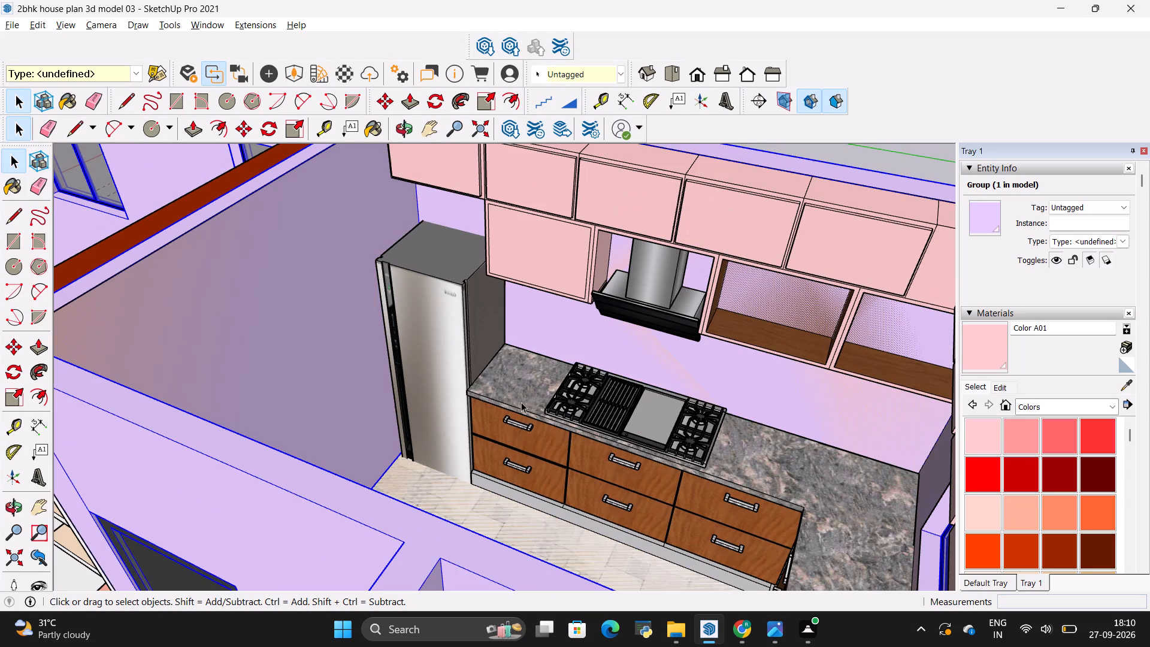
pyautogui.scroll(3, 462, 418)
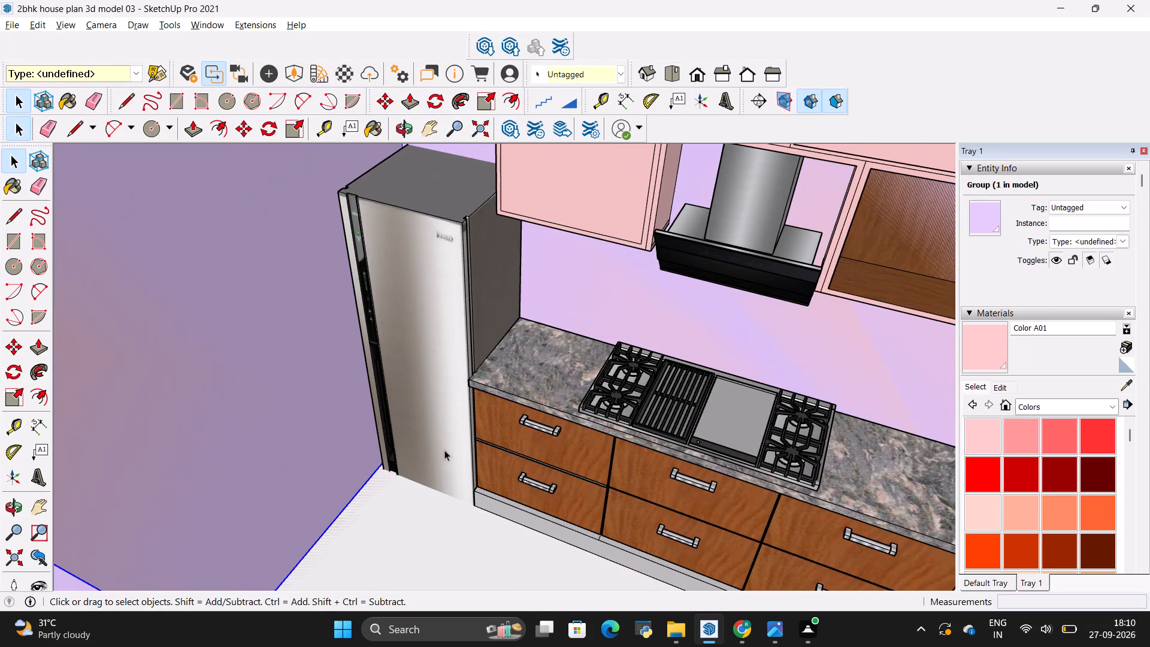
pyautogui.moveTo(439, 486); pyautogui.dragTo(549, 520, button='middle')
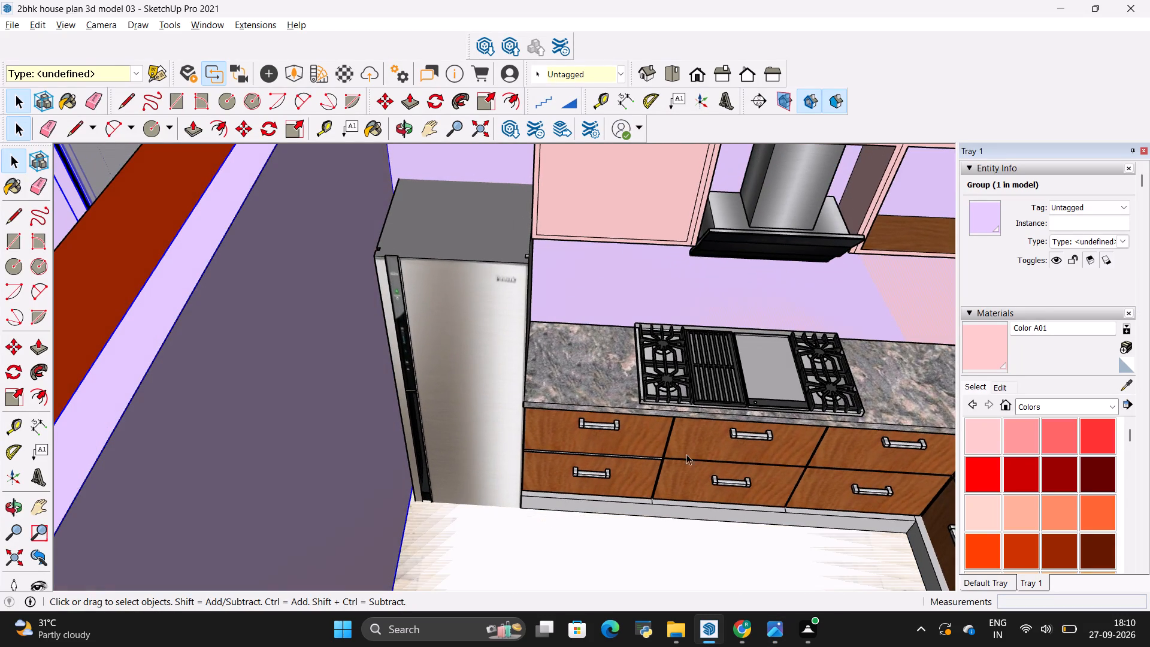
pyautogui.scroll(-3, 680, 453)
pyautogui.keyDown('shift'); pyautogui.scroll(1, 791, 471); pyautogui.keyUp('shift')
pyautogui.keyDown('shift'); pyautogui.moveTo(791, 471); pyautogui.dragTo(666, 469, button='middle'); pyautogui.keyUp('shift')
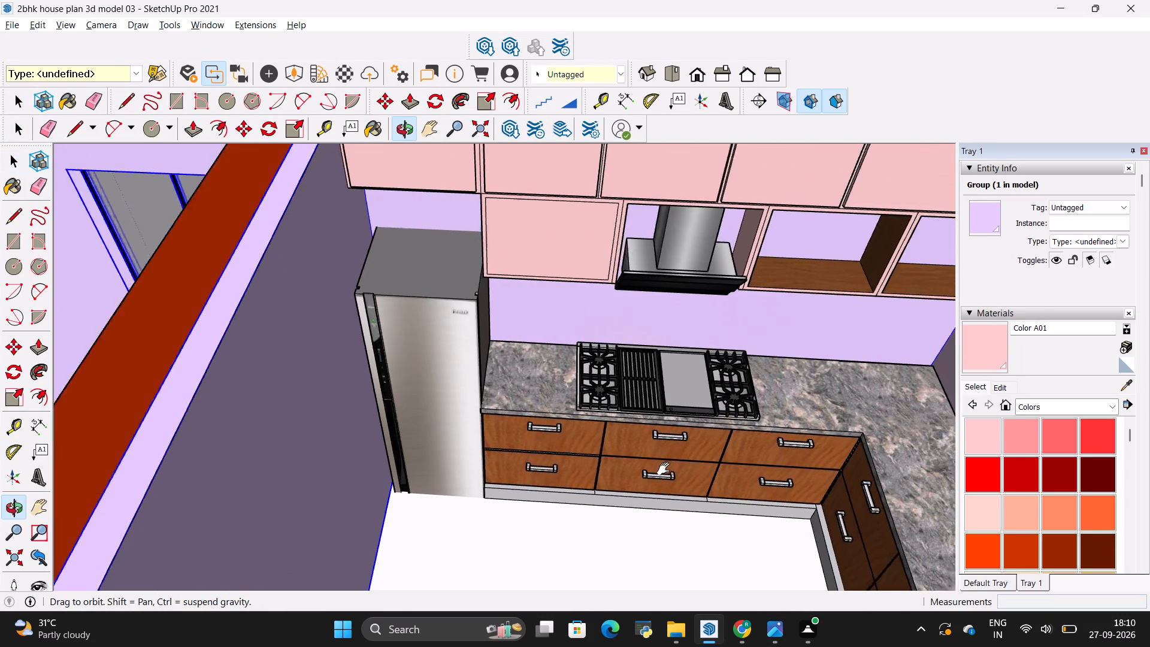
pyautogui.keyDown('shift'); pyautogui.moveTo(666, 469); pyautogui.dragTo(582, 468, button='middle'); pyautogui.keyUp('shift')
pyautogui.hotkey('alt', 'Tab')
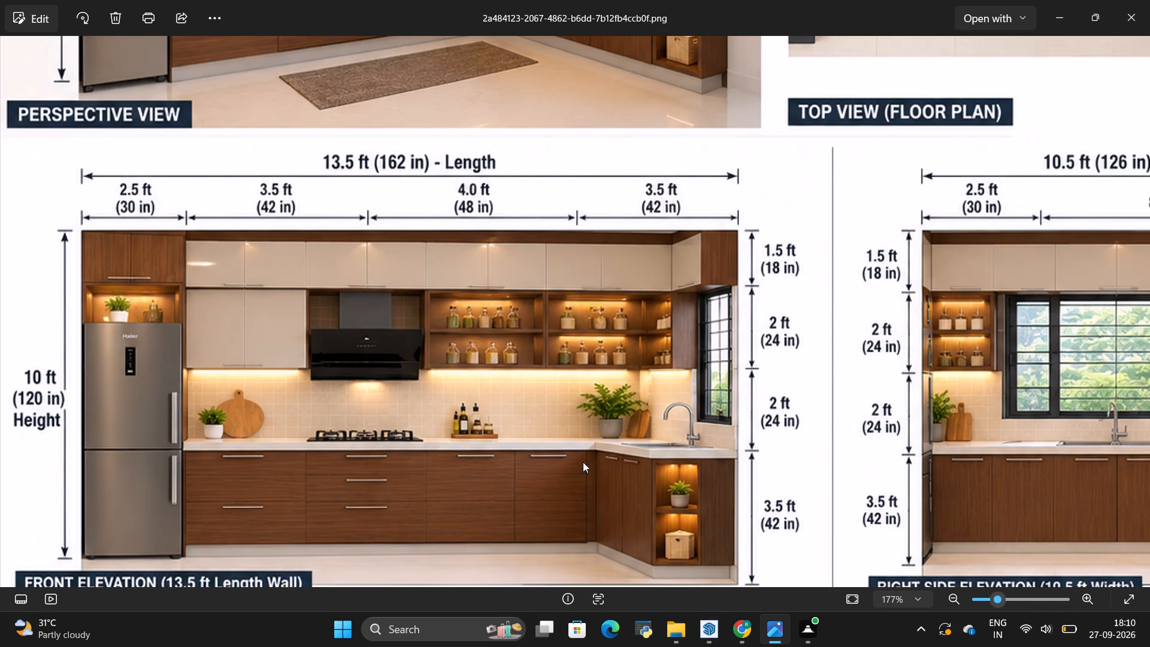
pyautogui.hotkey('alt', 'Tab')
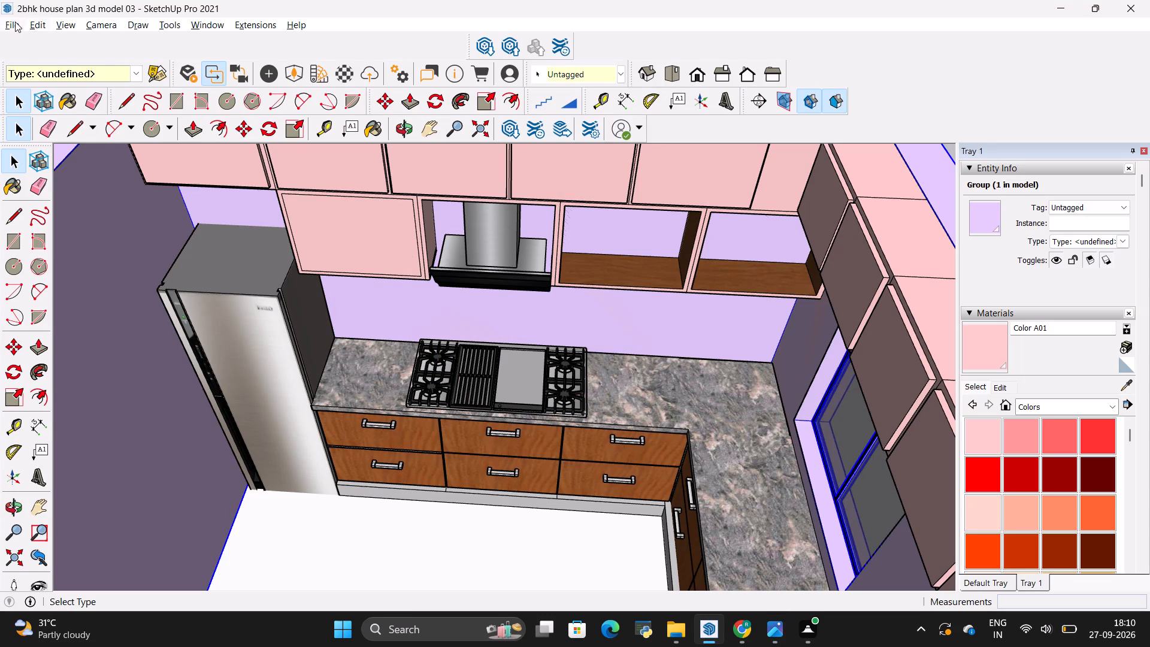
# Import the SKT_Nearly+Natural+5'+Kentia+Palm+Silk+Tree model from Downloads and place it on the countertop between the cooktop and the window wall.
pyautogui.click(4, 23)
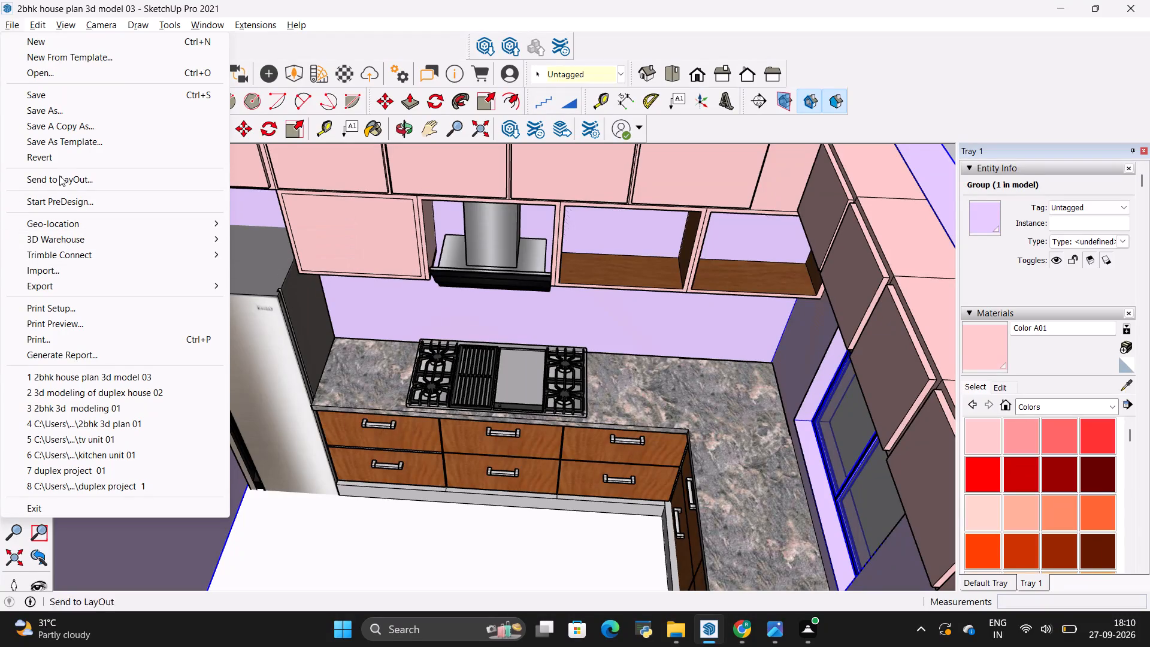
pyautogui.click(65, 272)
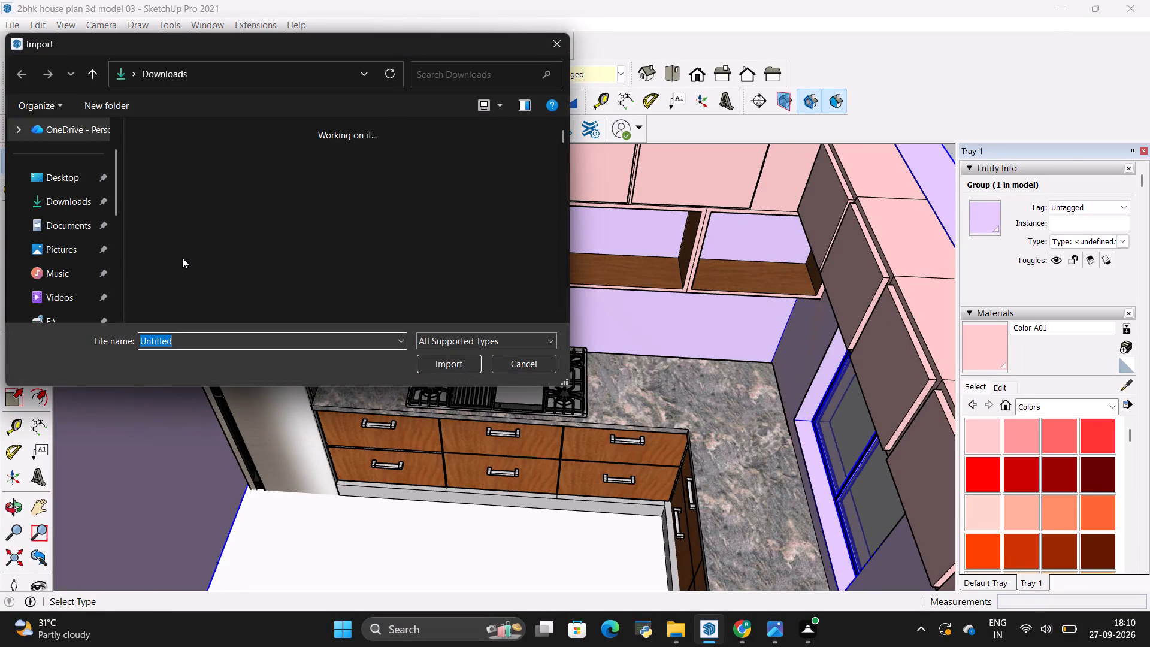
pyautogui.scroll(-2, 201, 252)
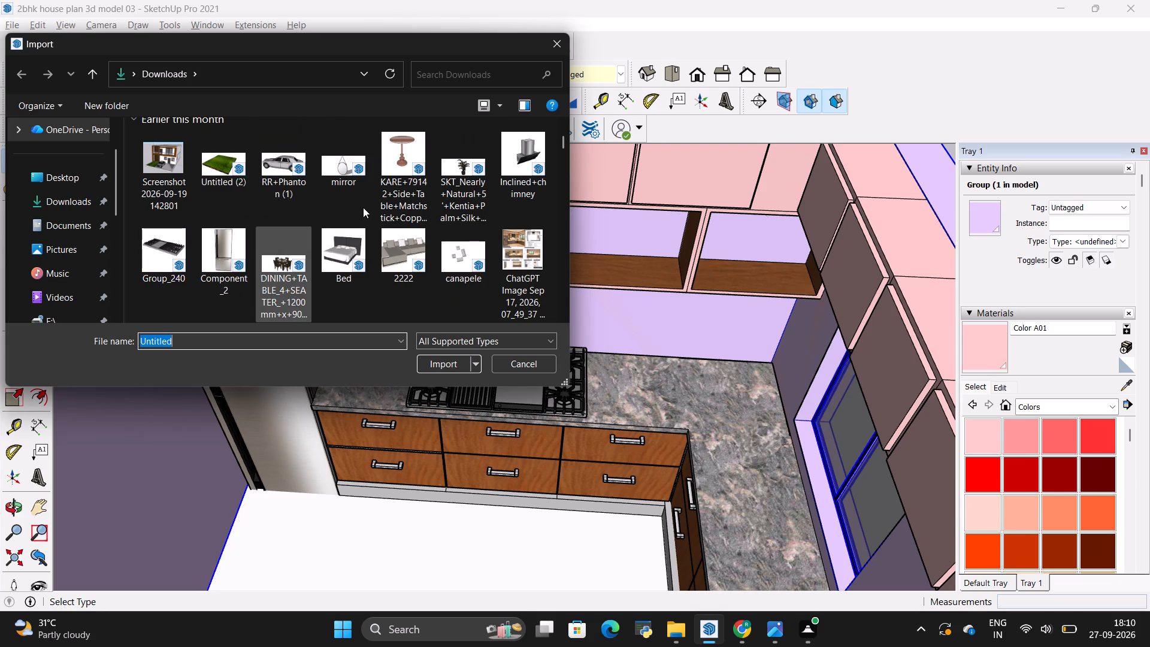
pyautogui.click(458, 166)
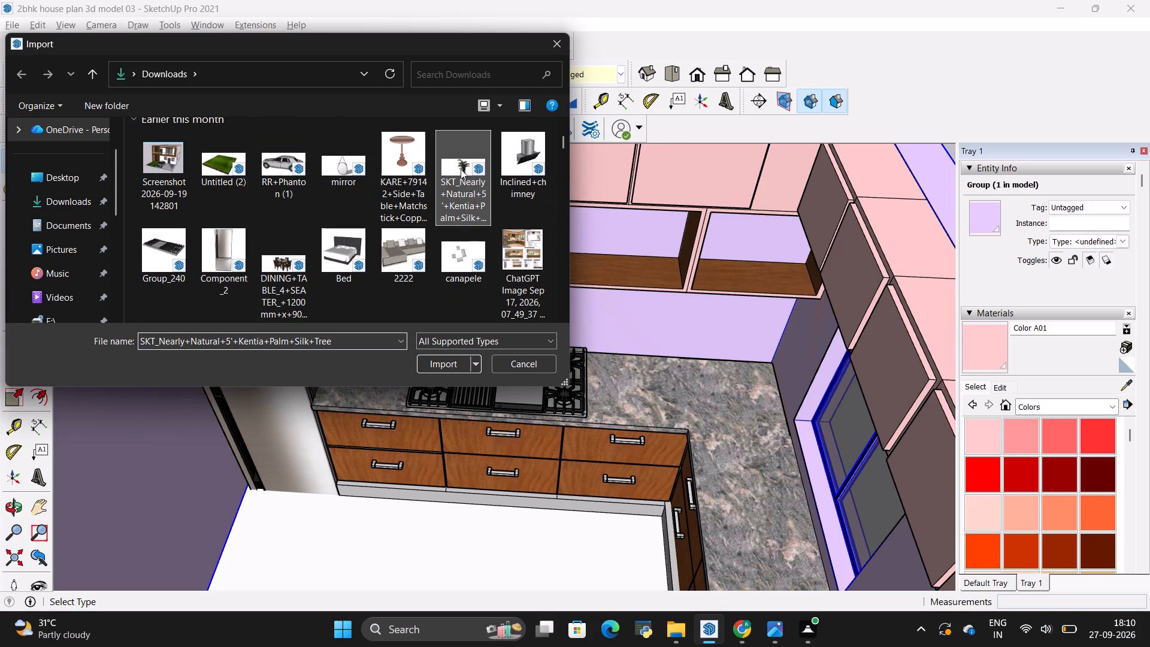
pyautogui.click(447, 355)
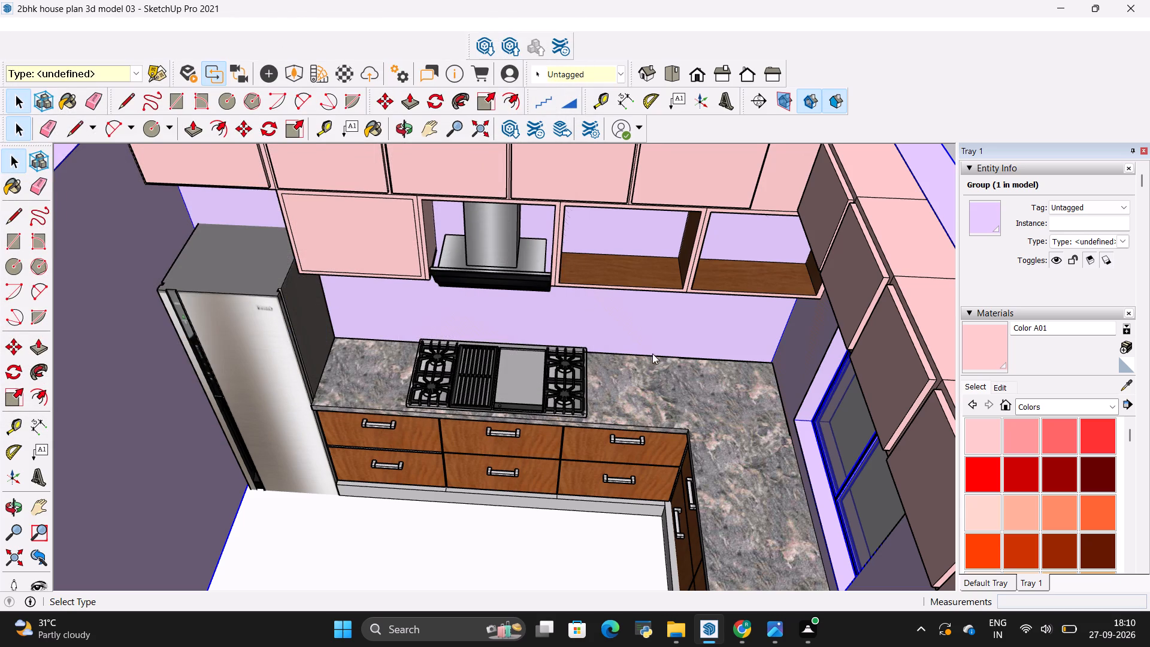
pyautogui.click(688, 371)
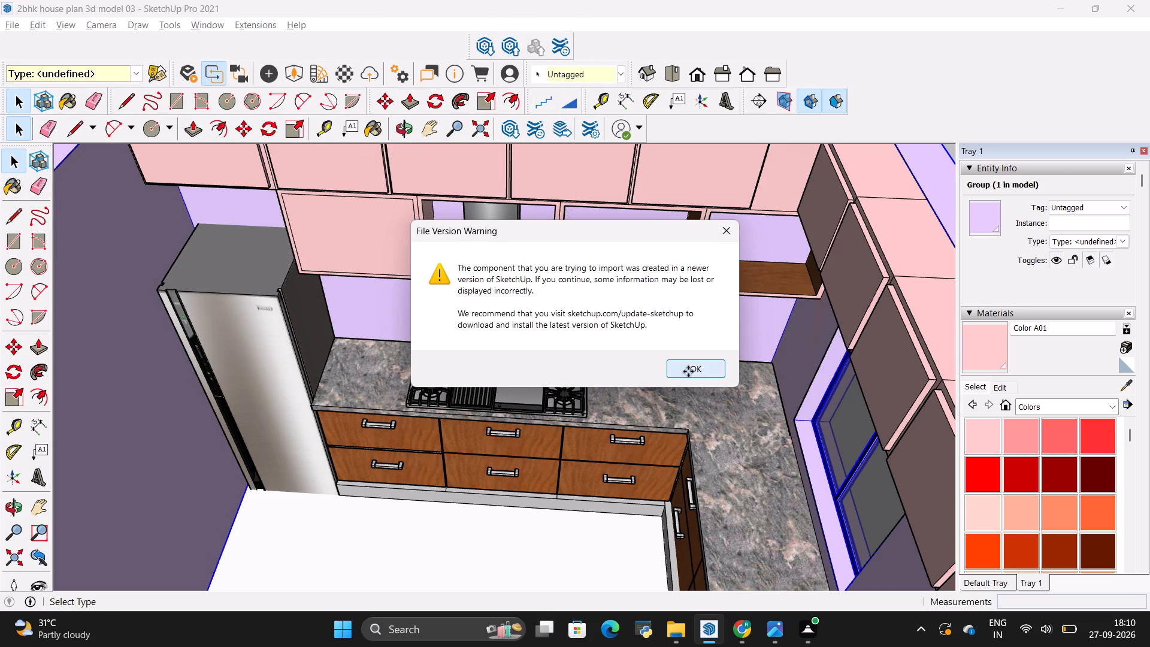
pyautogui.click(646, 394)
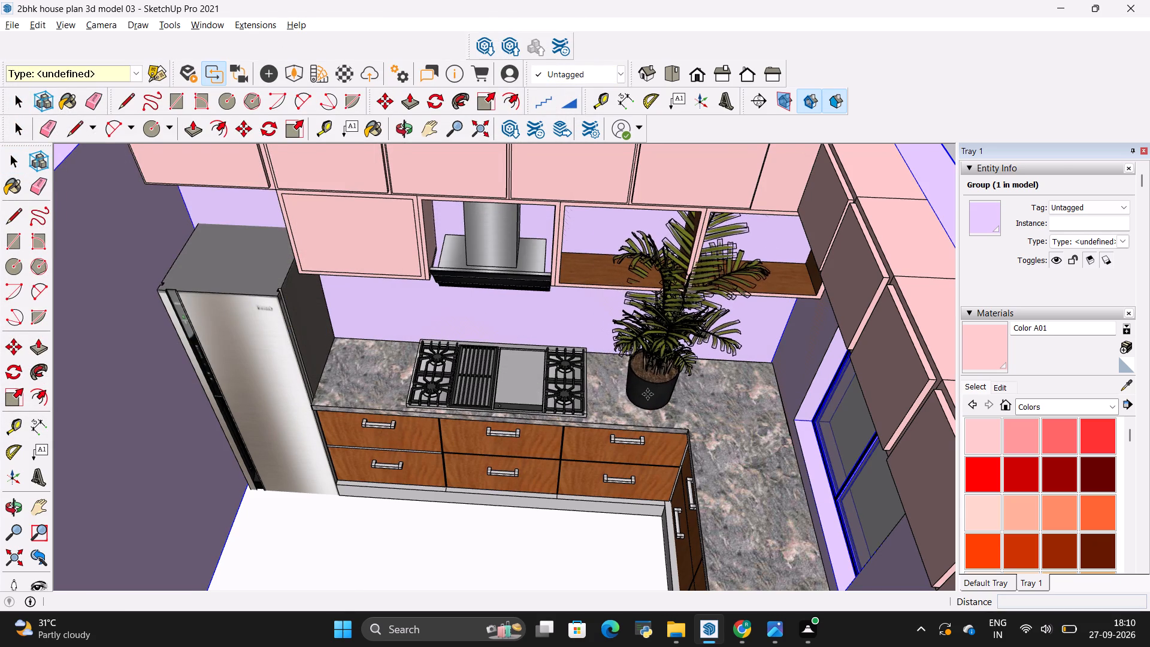
# Scale the potted palm down uniformly from its upper corner to a factor of about 0.68.
pyautogui.press('s')
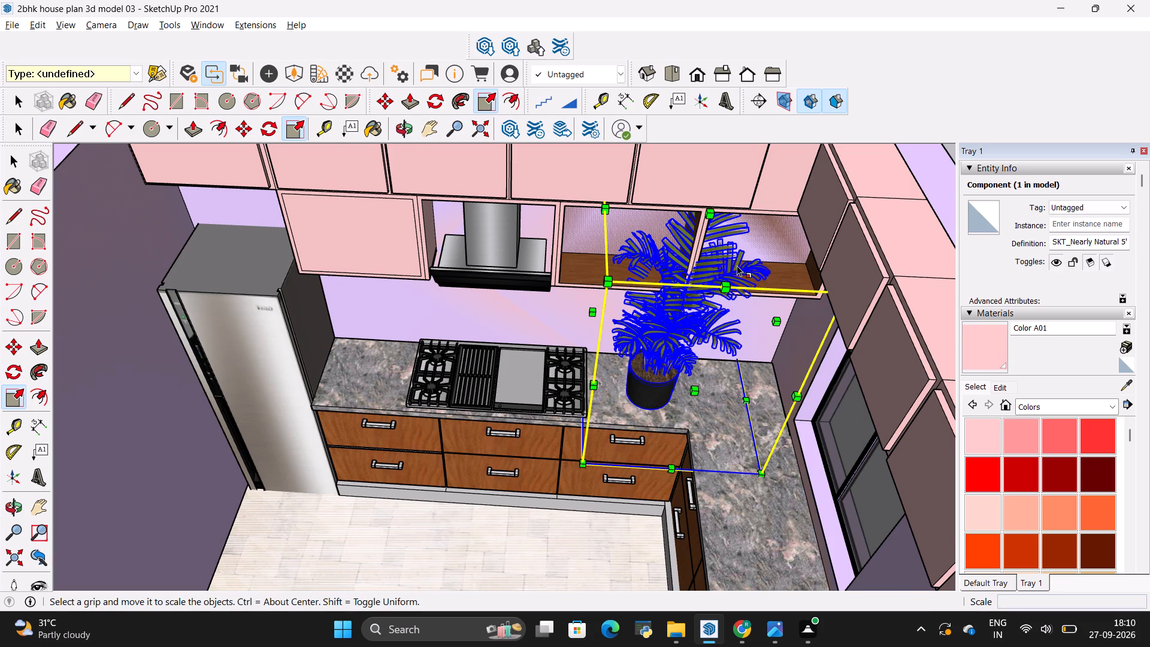
pyautogui.click(609, 279)
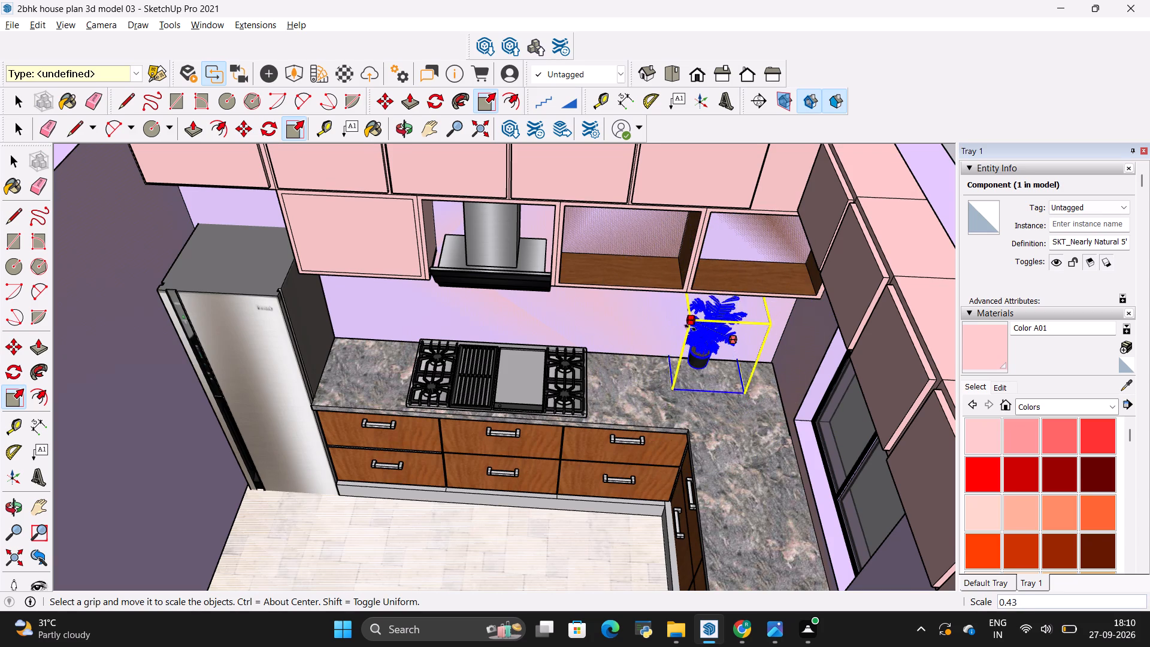
pyautogui.click(650, 330)
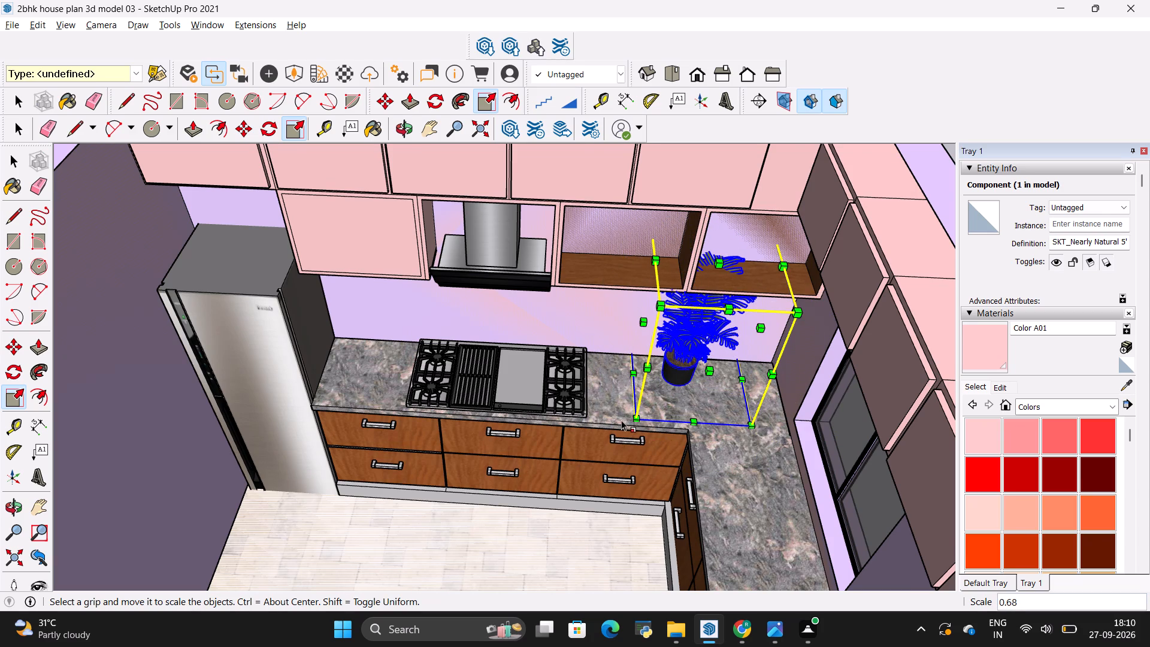
# Move the potted palm along the countertop into the corner between the back wall and the window wall.
pyautogui.press('m')
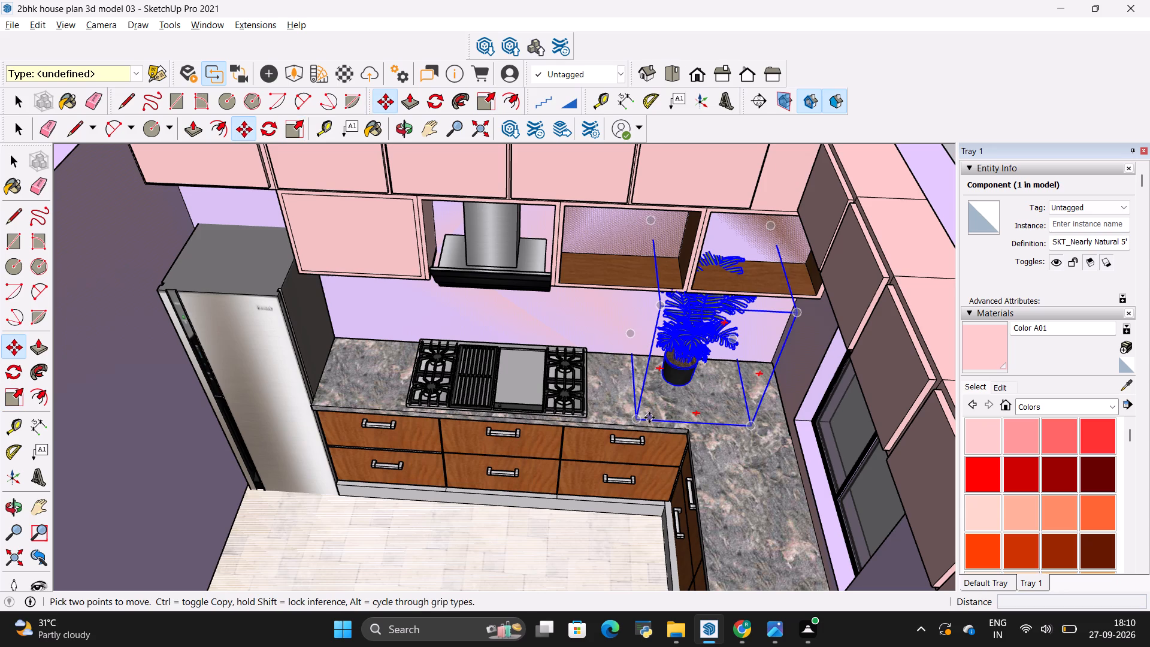
pyautogui.click(641, 422)
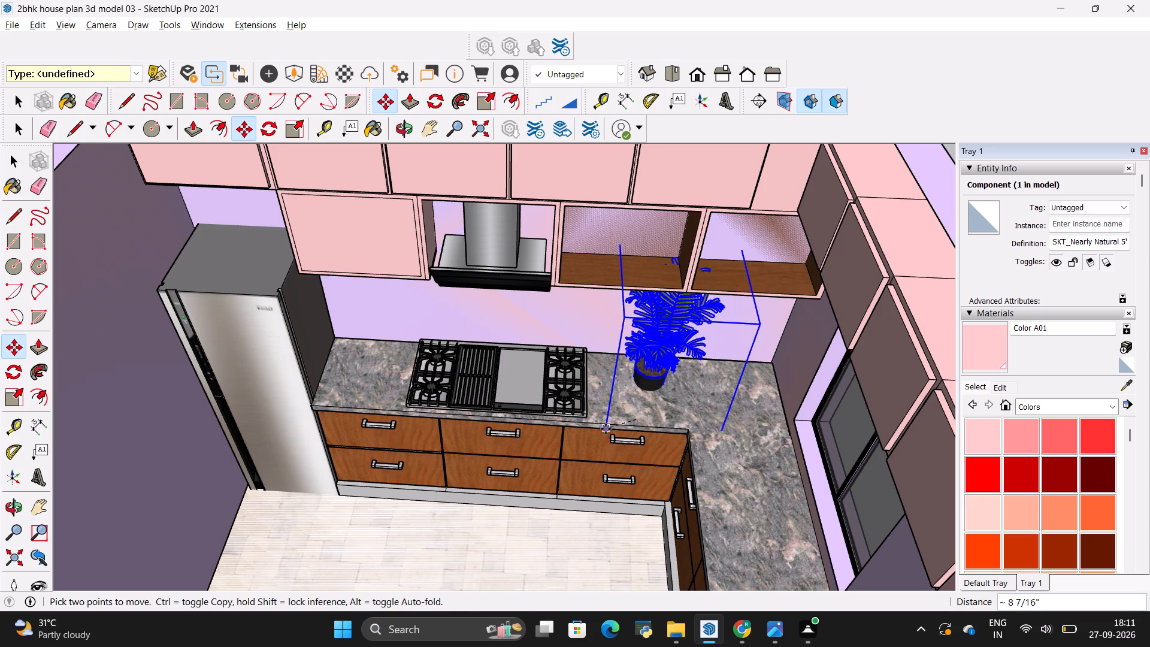
pyautogui.moveTo(604, 429); pyautogui.dragTo(584, 373, button='middle')
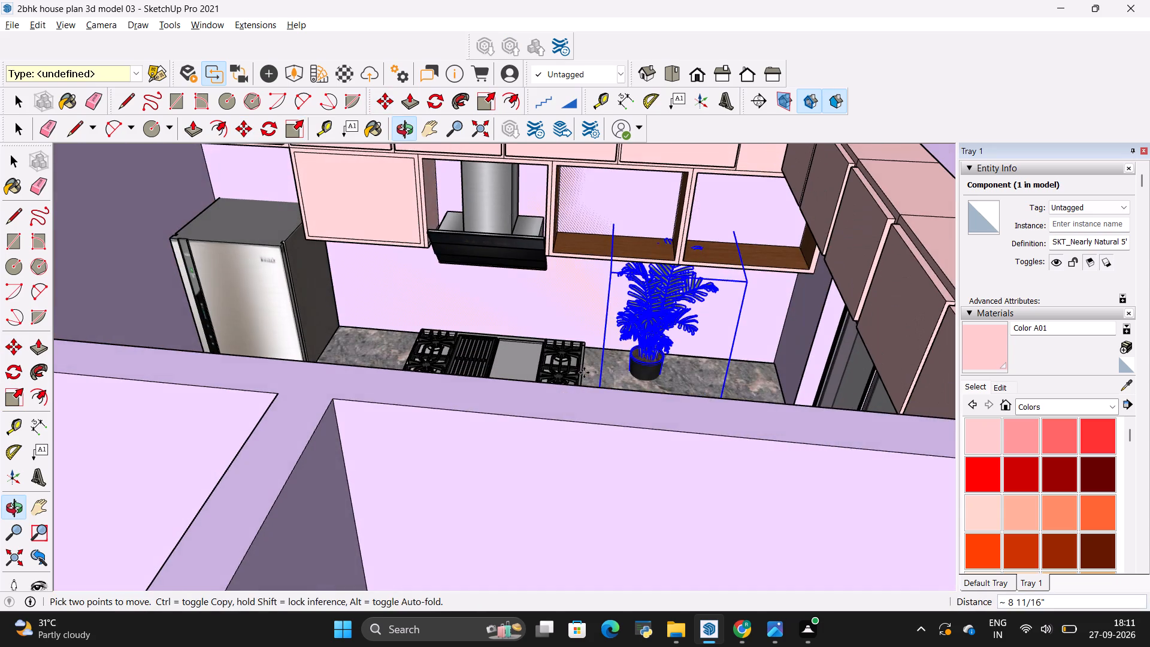
pyautogui.scroll(8, 585, 372)
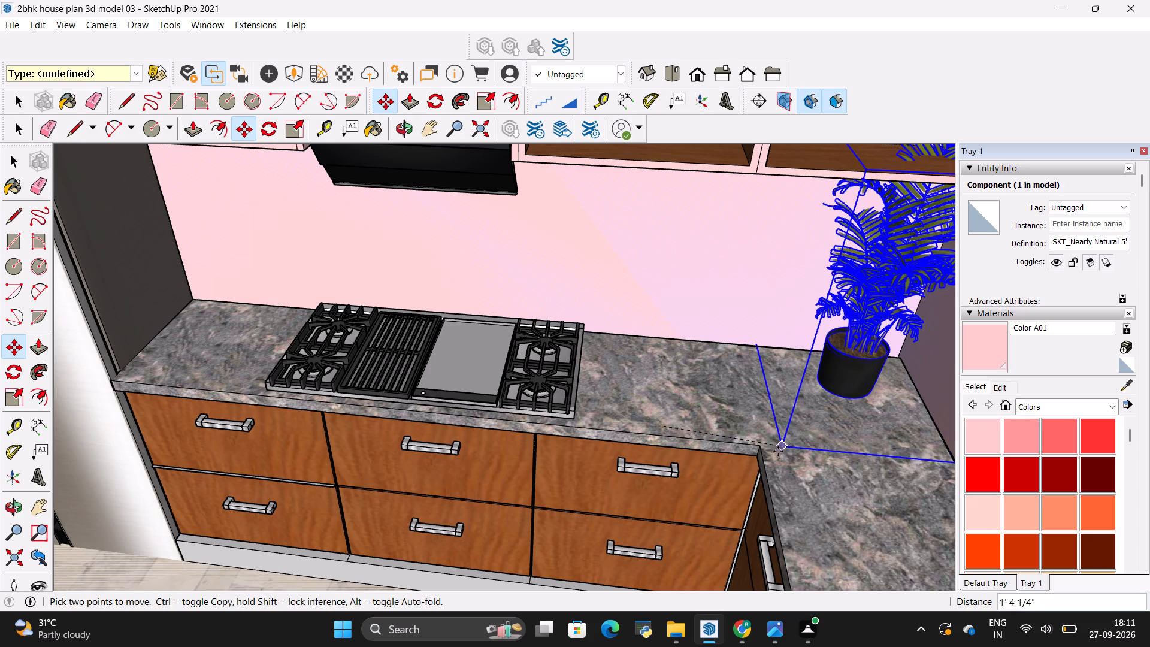
pyautogui.click(770, 470)
# Scale the potted palm's height down along the blue axis to a factor of about 0.77, and deselect it.
pyautogui.scroll(13, 818, 403)
pyautogui.scroll(1, 864, 470)
pyautogui.moveTo(865, 470); pyautogui.dragTo(776, 368, button='middle')
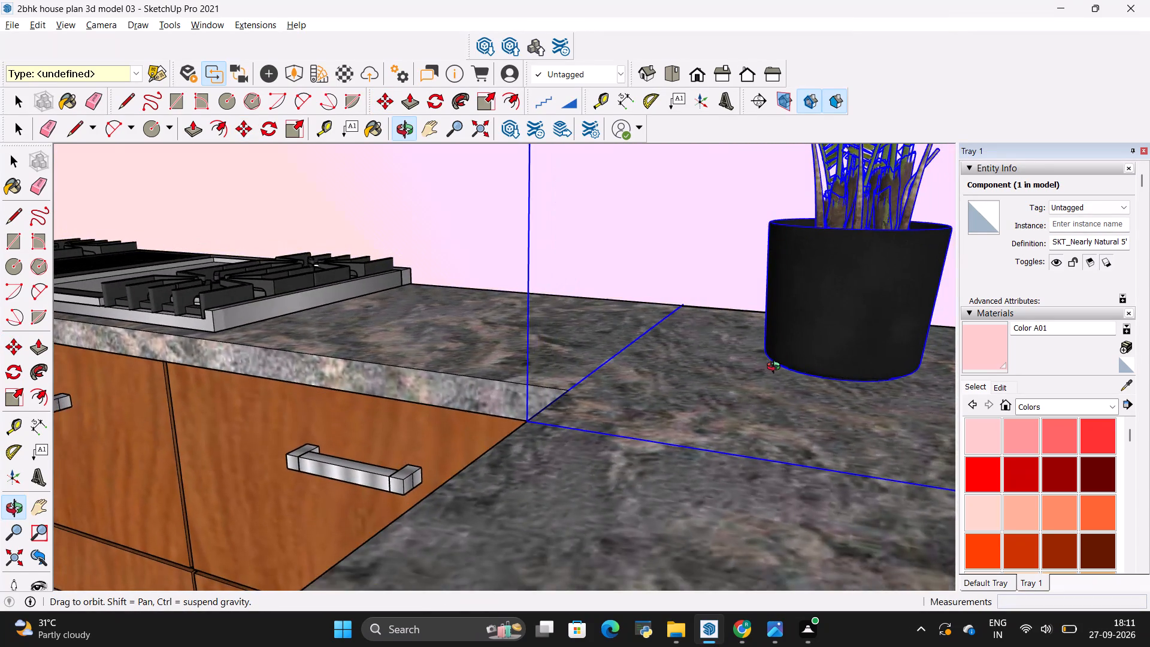
pyautogui.moveTo(776, 368); pyautogui.dragTo(898, 531, button='middle')
pyautogui.scroll(-10, 875, 500)
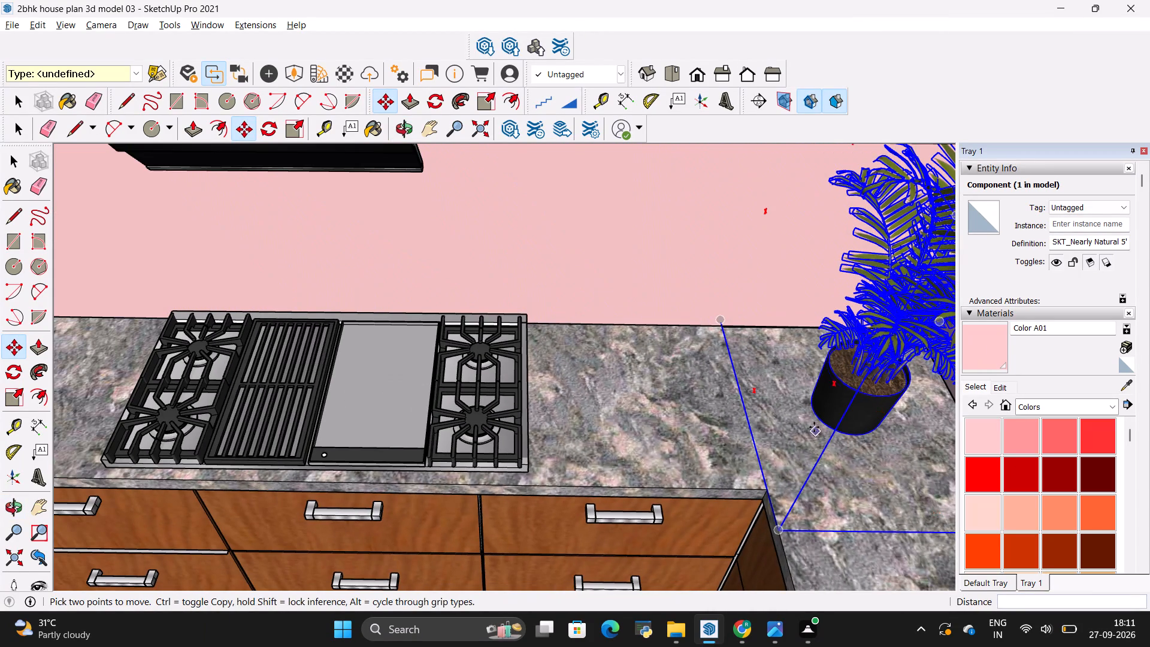
pyautogui.scroll(-3, 609, 425)
pyautogui.scroll(-4, 789, 311)
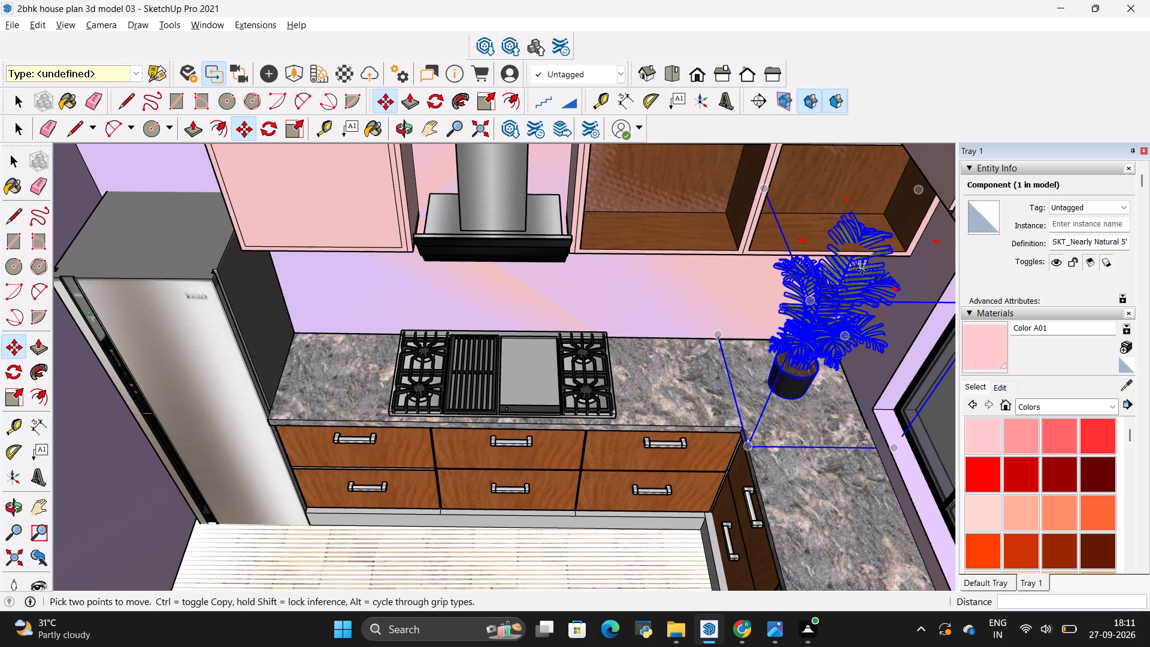
pyautogui.press('s')
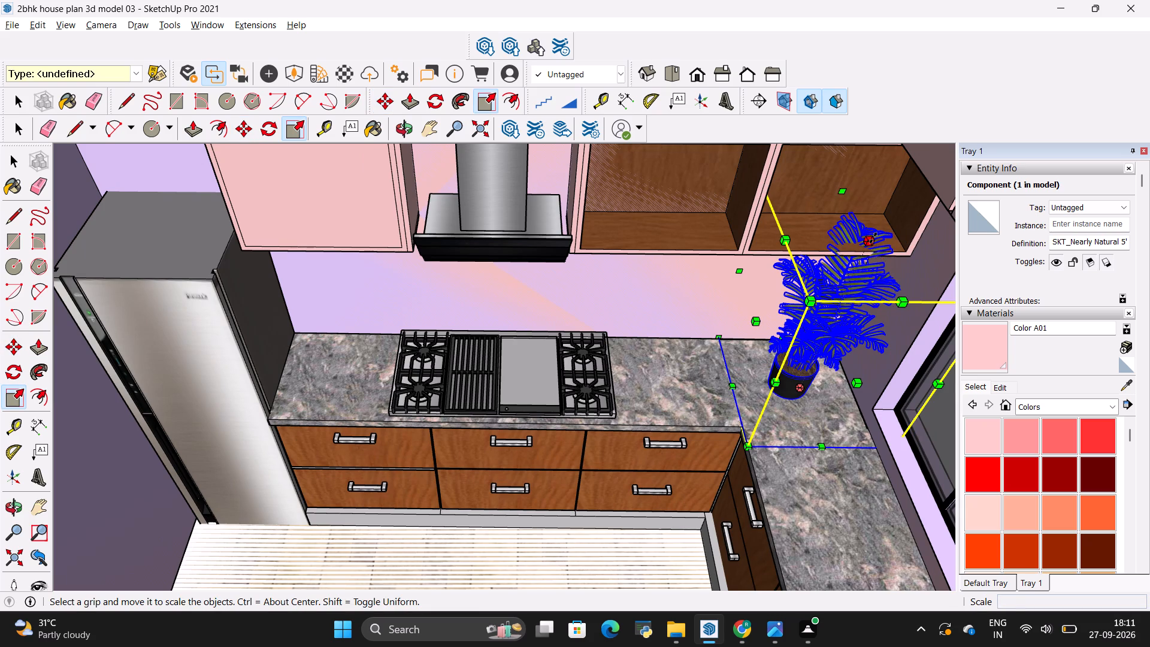
pyautogui.click(873, 237)
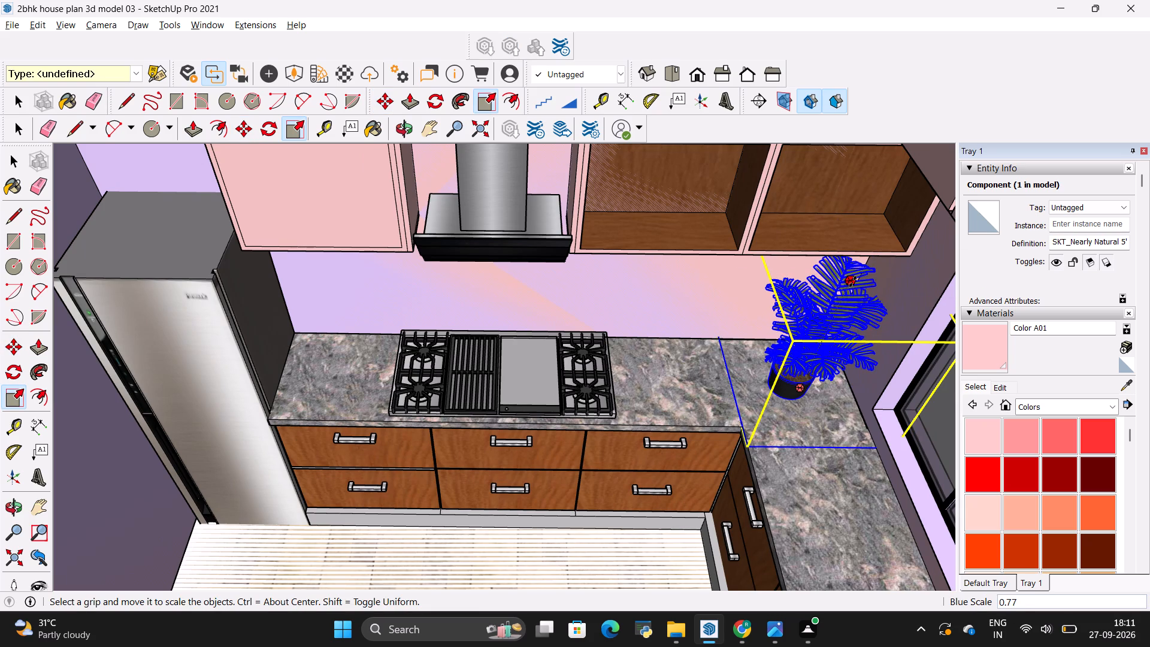
pyautogui.click(853, 282)
pyautogui.press('space')
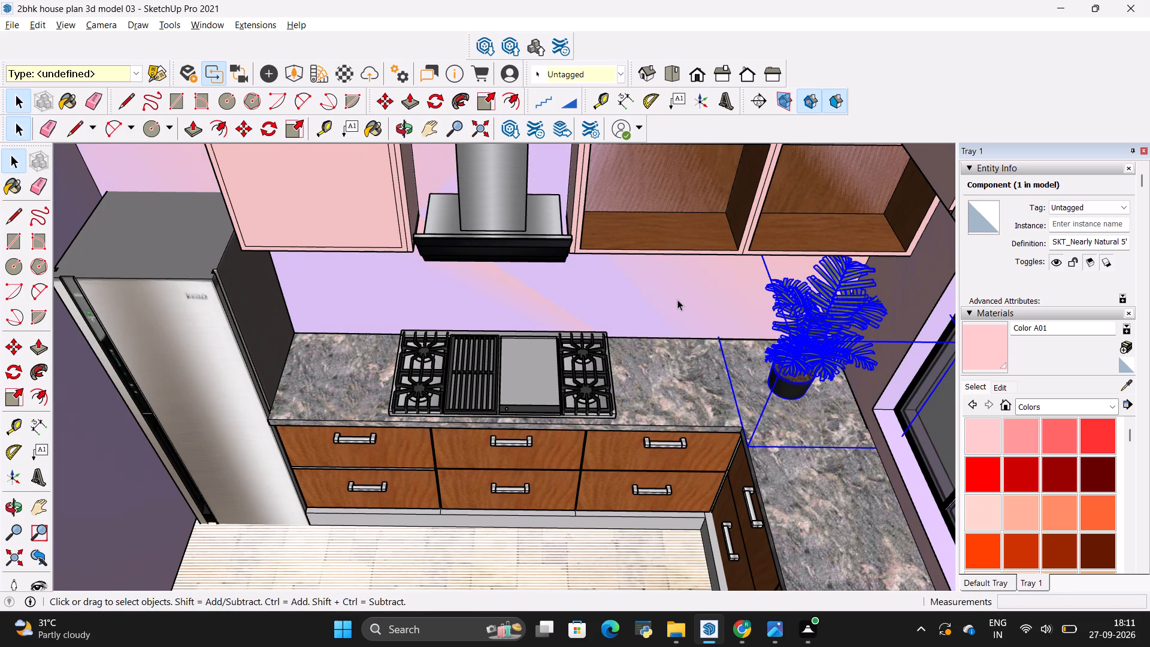
pyautogui.click(677, 300)
# Examine the potted palm's size and position on the countertop in relation to the whole kitchen.
pyautogui.moveTo(827, 434); pyautogui.dragTo(811, 369, button='middle')
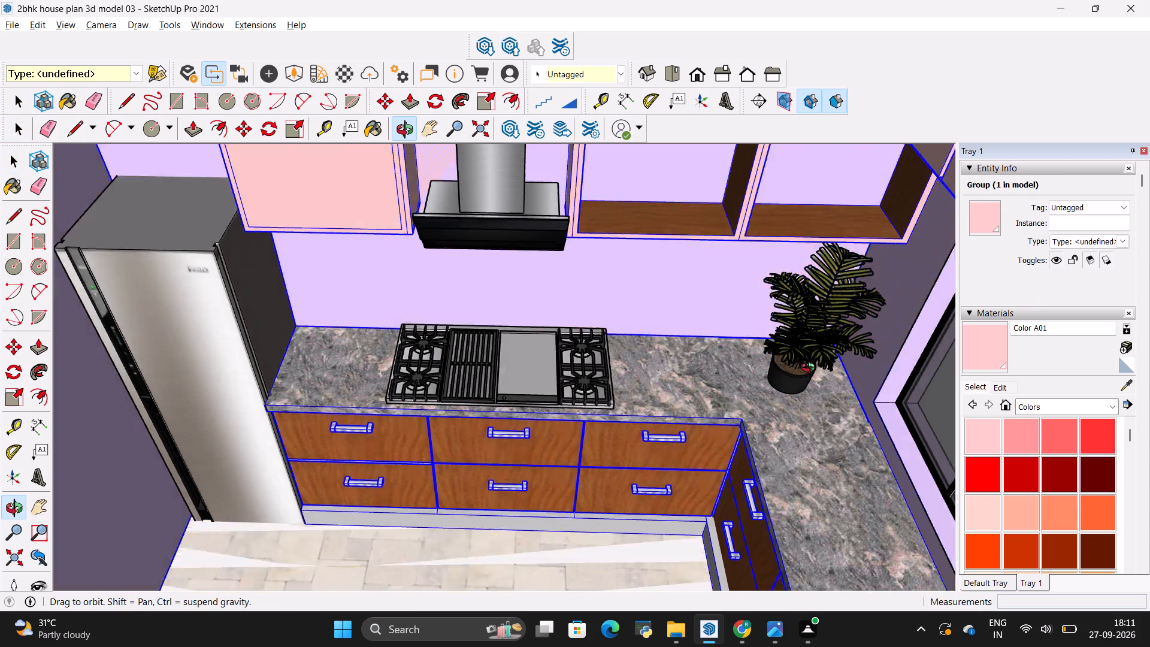
pyautogui.moveTo(811, 369); pyautogui.dragTo(821, 389, button='middle')
pyautogui.scroll(-9, 816, 373)
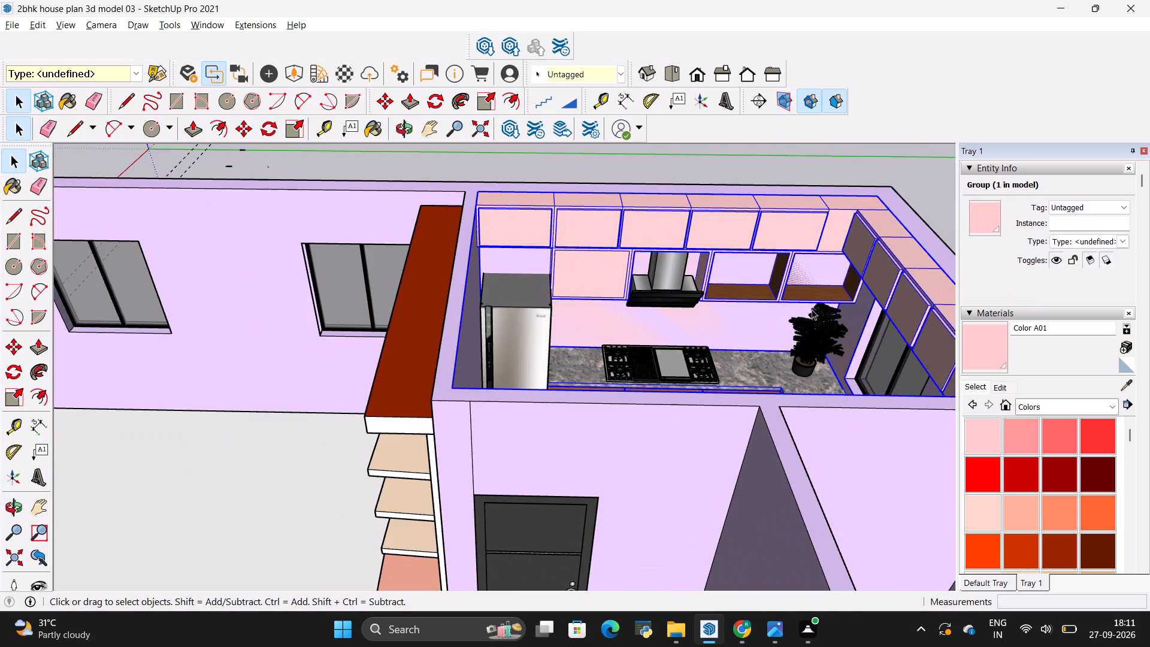
pyautogui.scroll(9, 807, 273)
pyautogui.moveTo(700, 394); pyautogui.dragTo(764, 431, button='middle')
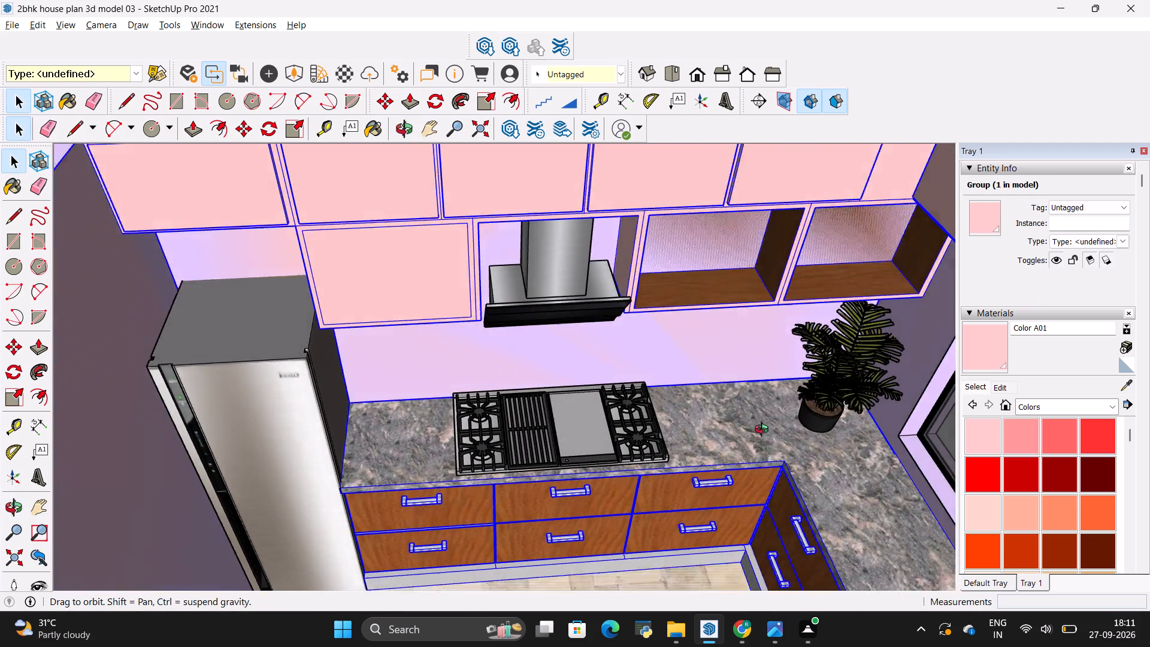
pyautogui.moveTo(764, 431); pyautogui.dragTo(770, 434, button='middle')
pyautogui.scroll(-10, 630, 350)
pyautogui.moveTo(553, 443); pyautogui.dragTo(583, 482, button='middle')
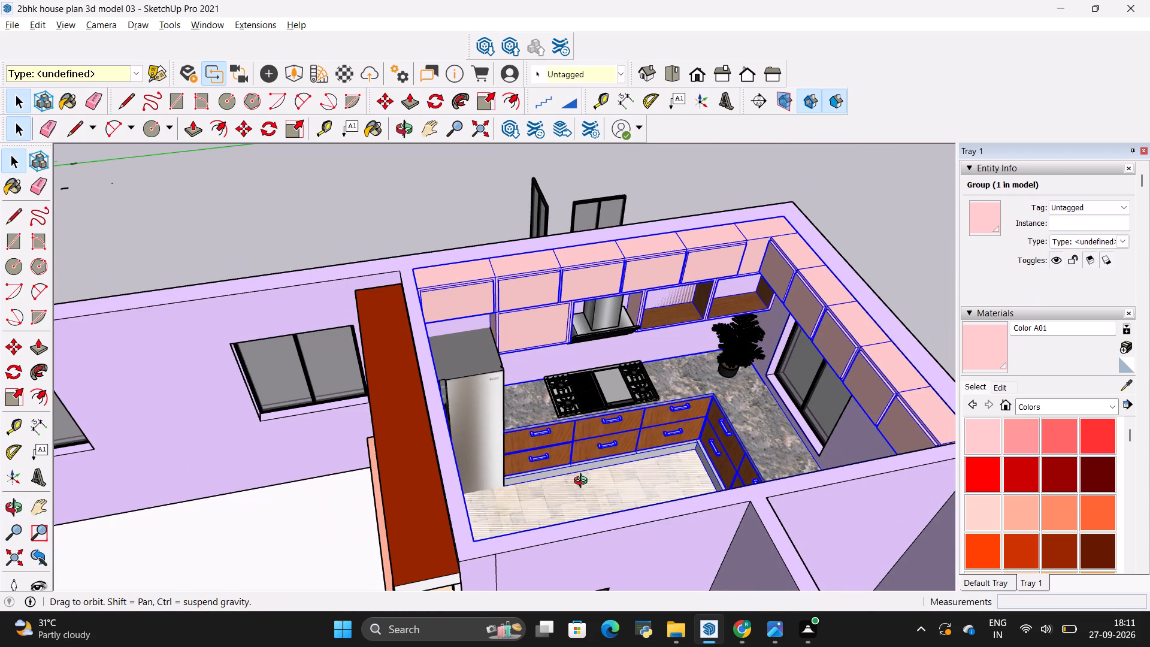
pyautogui.moveTo(583, 482); pyautogui.dragTo(510, 444, button='middle')
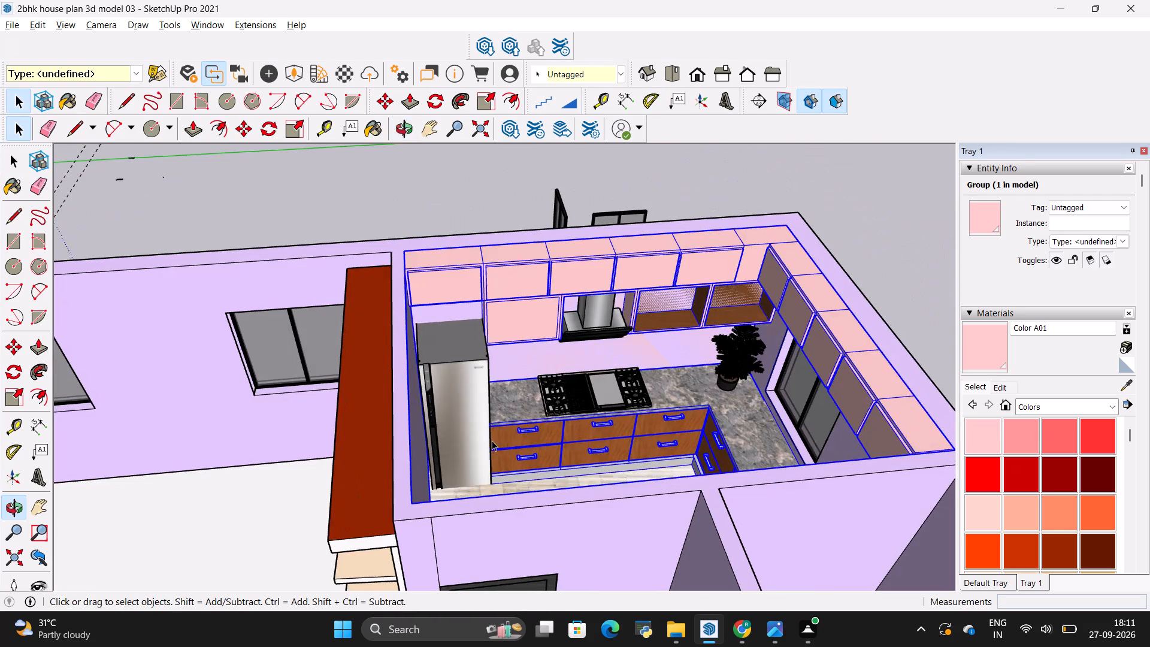
pyautogui.scroll(5, 457, 365)
pyautogui.scroll(4, 631, 323)
pyautogui.scroll(-2, 629, 329)
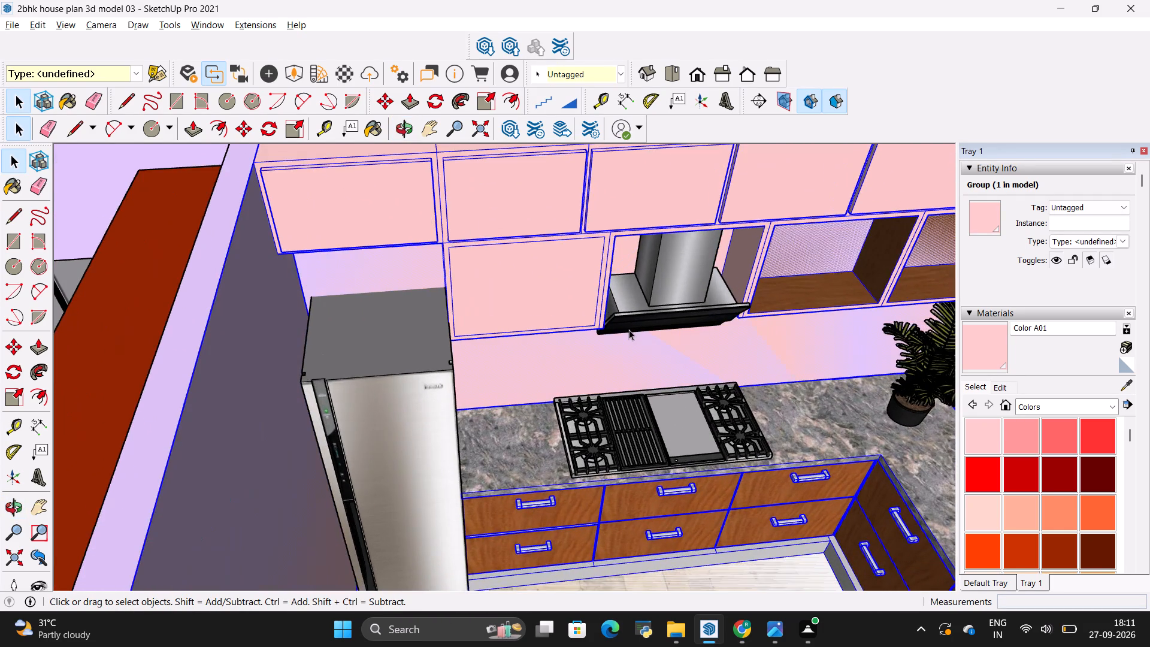
pyautogui.scroll(-13, 629, 329)
pyautogui.moveTo(600, 453); pyautogui.dragTo(602, 465, button='middle')
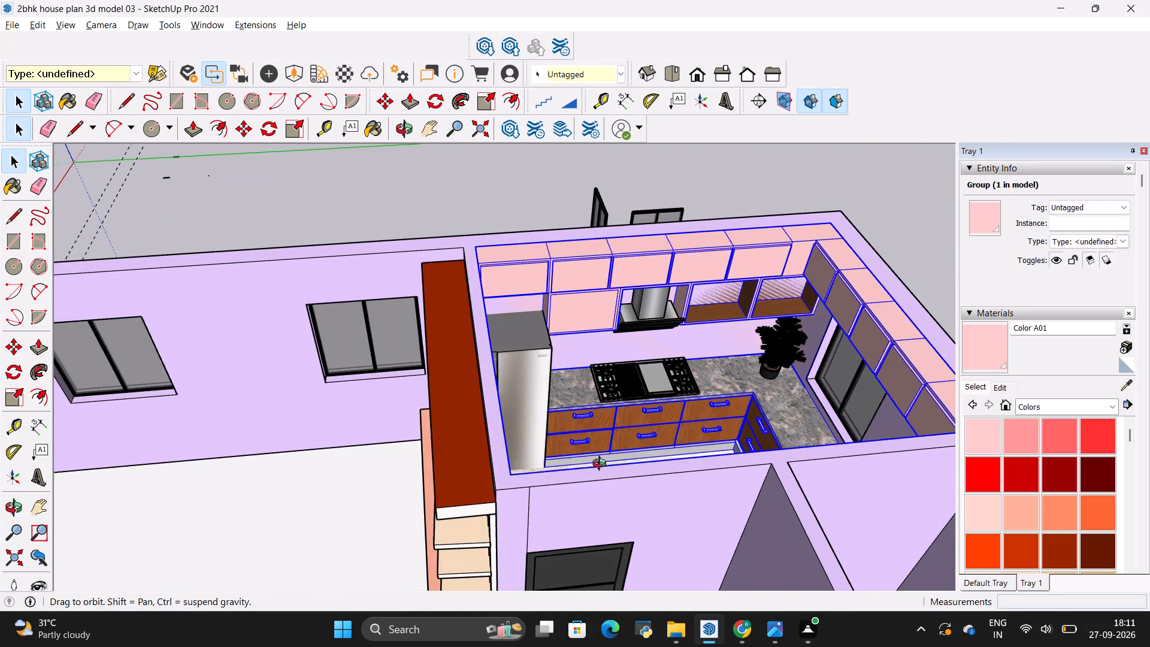
pyautogui.moveTo(602, 465); pyautogui.dragTo(668, 501, button='middle')
# Compare the kitchen's countertop items, cabinets and appliances with the reference image's front and right side elevations.
pyautogui.hotkey('alt', 'Tab')
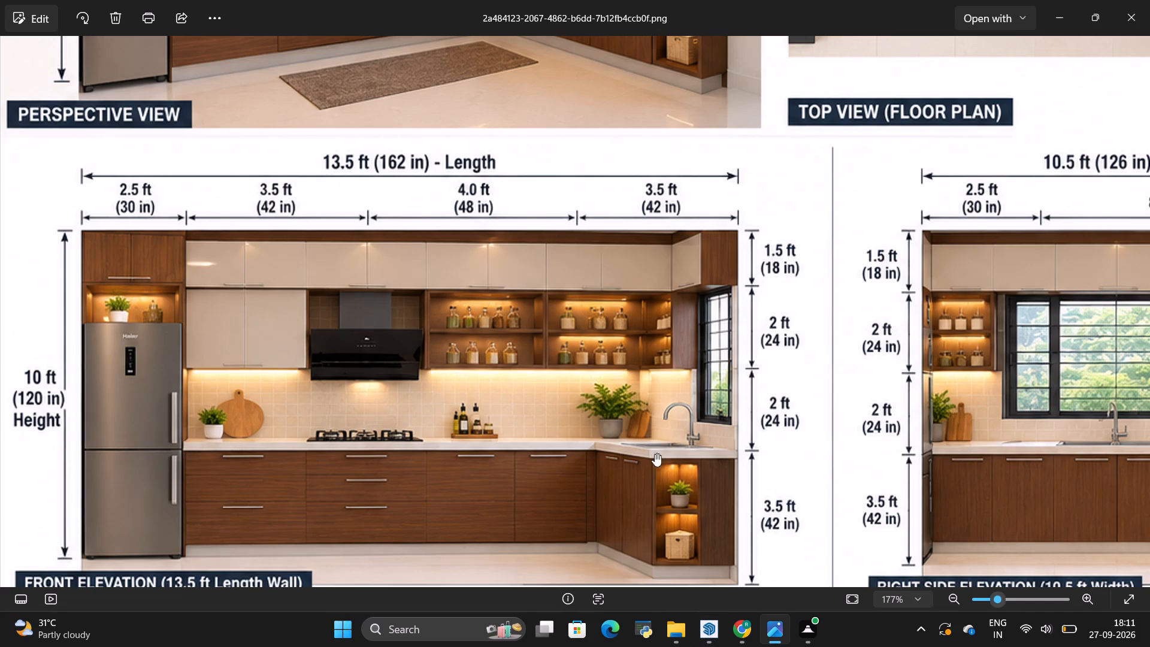
pyautogui.scroll(-4, 610, 408)
pyautogui.hotkey('alt', 'Tab')
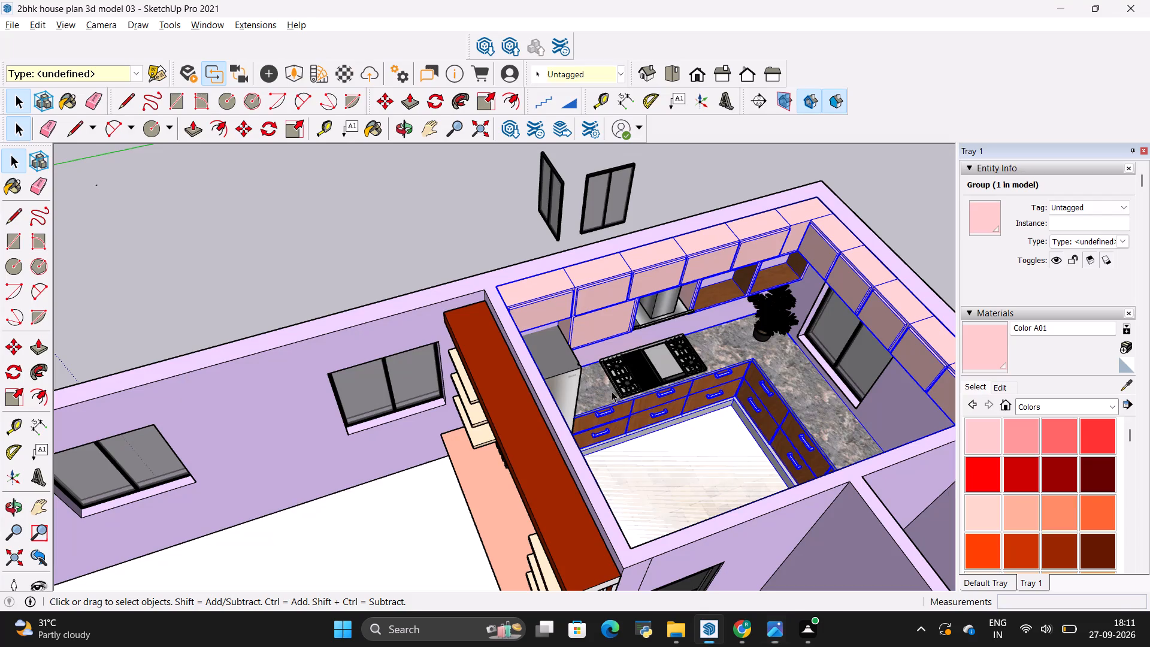
pyautogui.hotkey('alt', 'Tab')
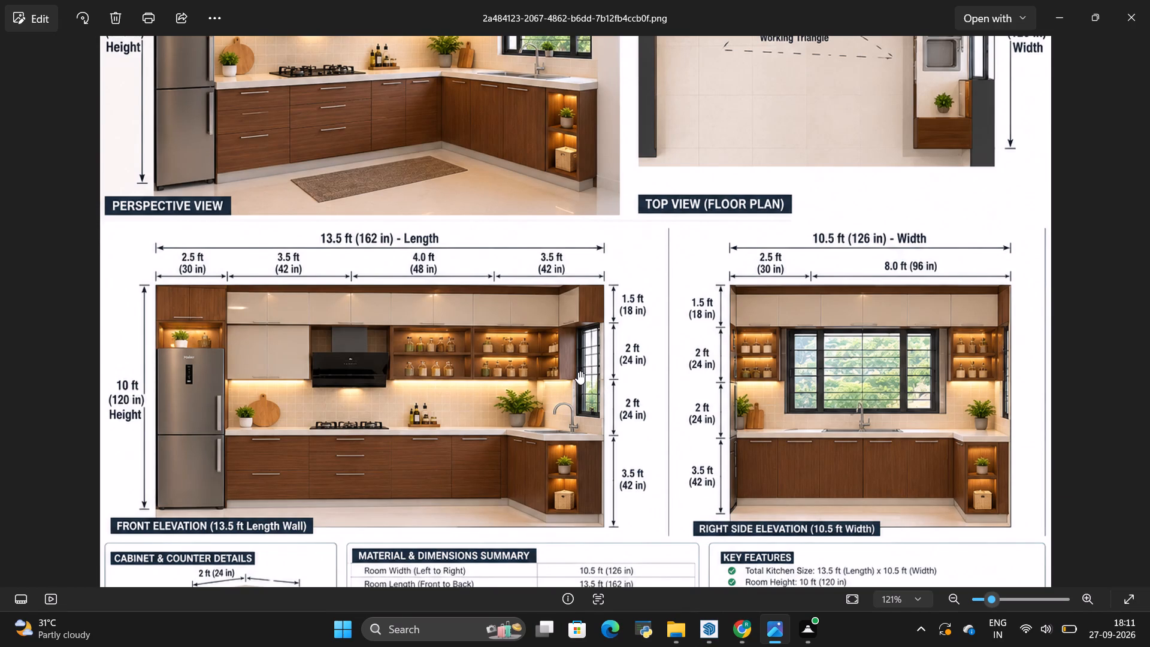
pyautogui.hotkey('alt', 'Tab')
pyautogui.scroll(3, 577, 291)
pyautogui.scroll(-4, 588, 287)
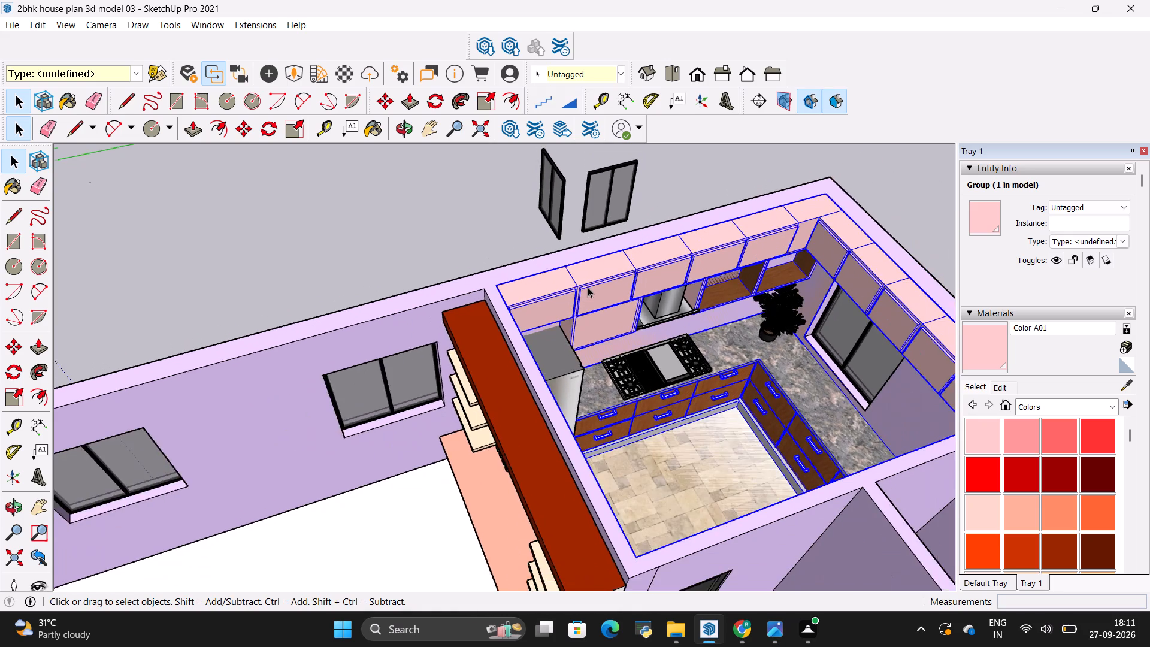
pyautogui.scroll(-4, 588, 287)
pyautogui.scroll(9, 715, 400)
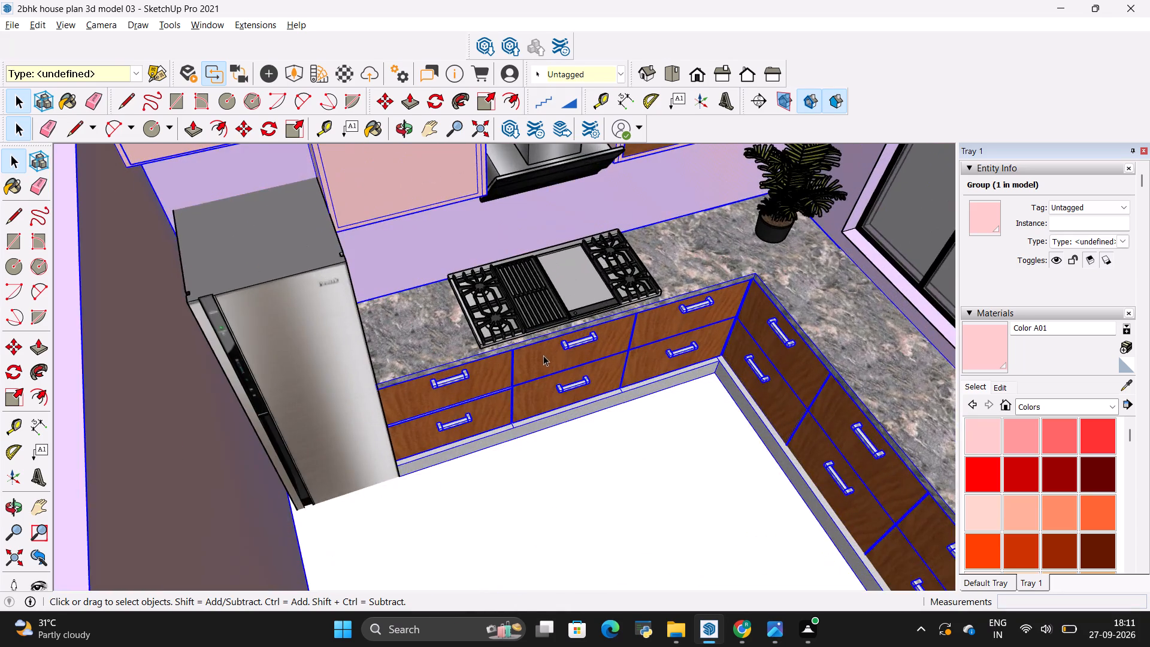
pyautogui.scroll(4, 540, 355)
pyautogui.hotkey('alt', 'Tab')
pyautogui.hotkey('alt', 'Tab')
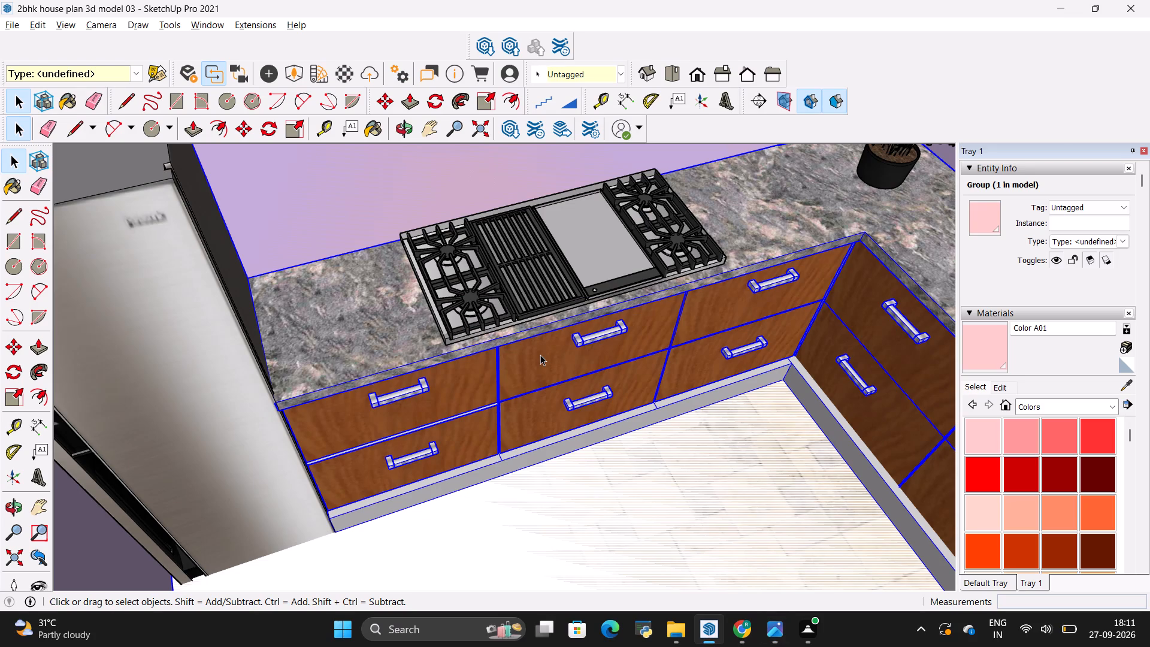
pyautogui.scroll(-11, 540, 352)
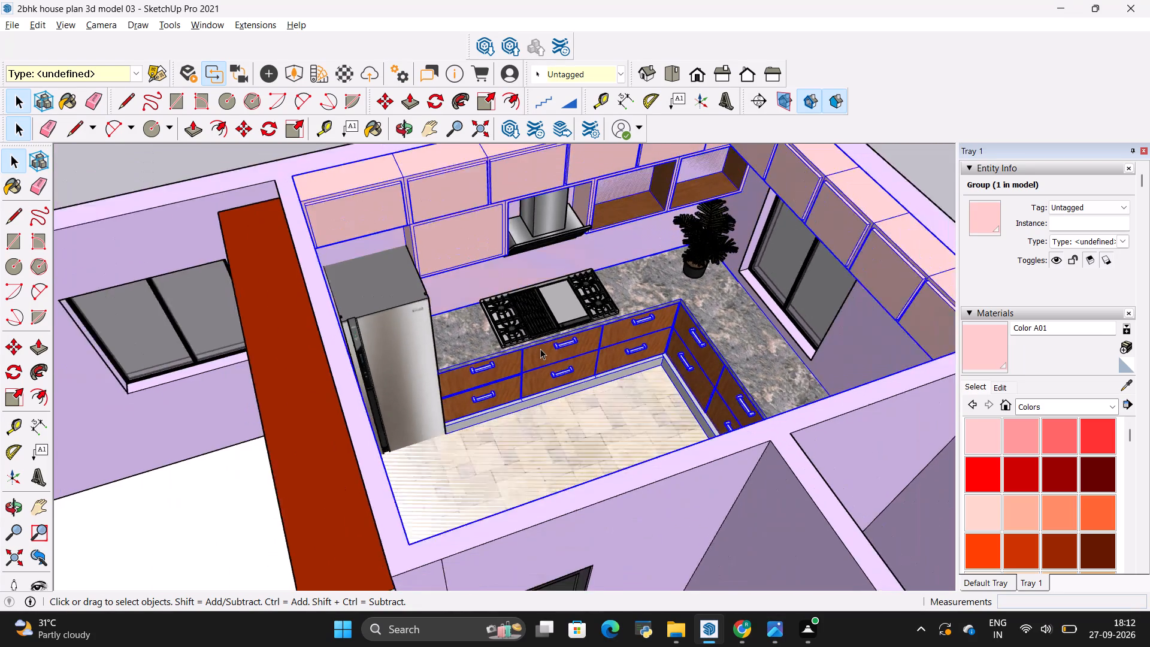
pyautogui.scroll(-3, 542, 346)
# Inspect the potted palm up close in the countertop corner against the open shelves, back wall and window wall.
pyautogui.scroll(5, 733, 232)
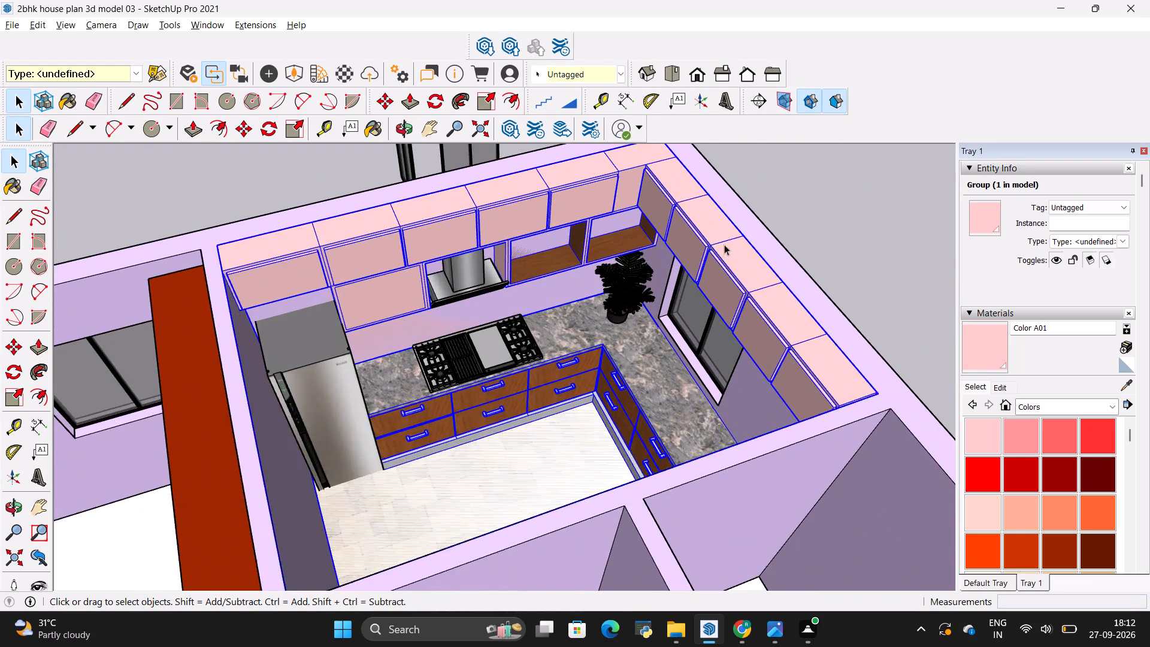
pyautogui.scroll(3, 724, 244)
pyautogui.scroll(10, 657, 283)
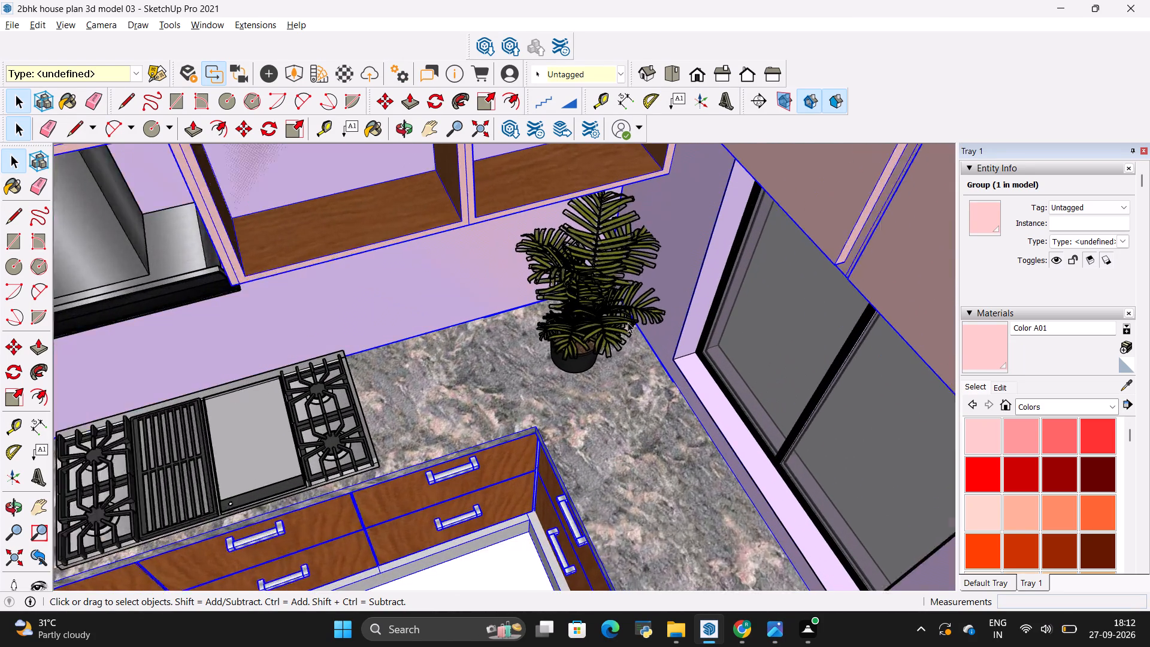
pyautogui.scroll(1, 628, 322)
pyautogui.scroll(12, 589, 262)
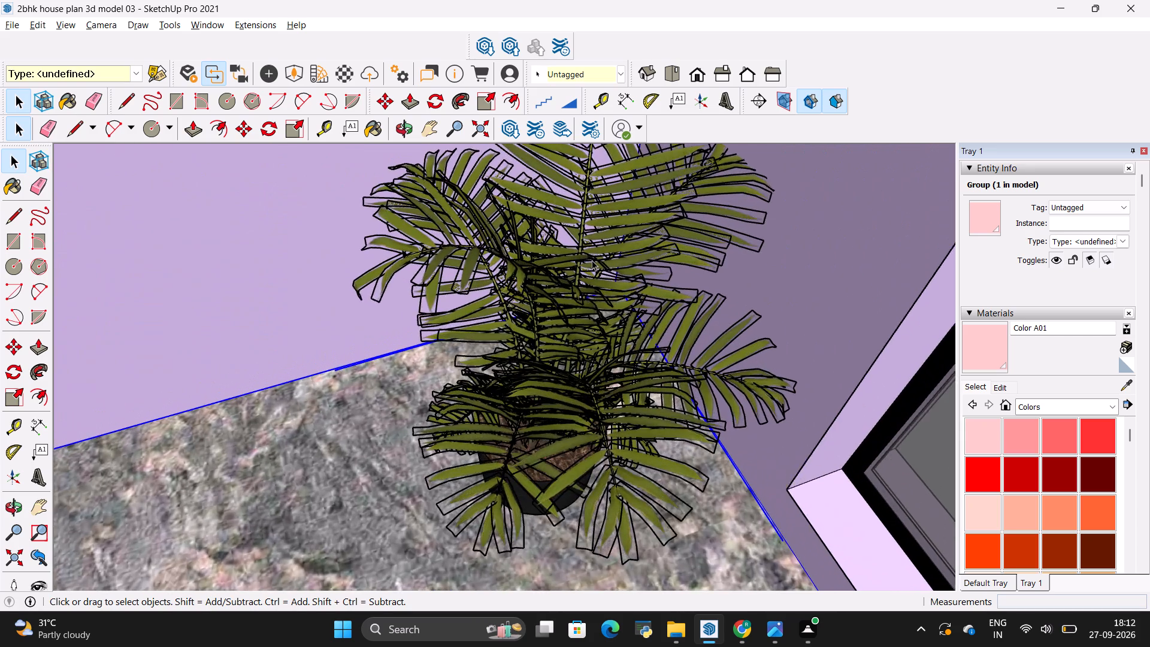
pyautogui.scroll(3, 592, 260)
pyautogui.scroll(-8, 592, 260)
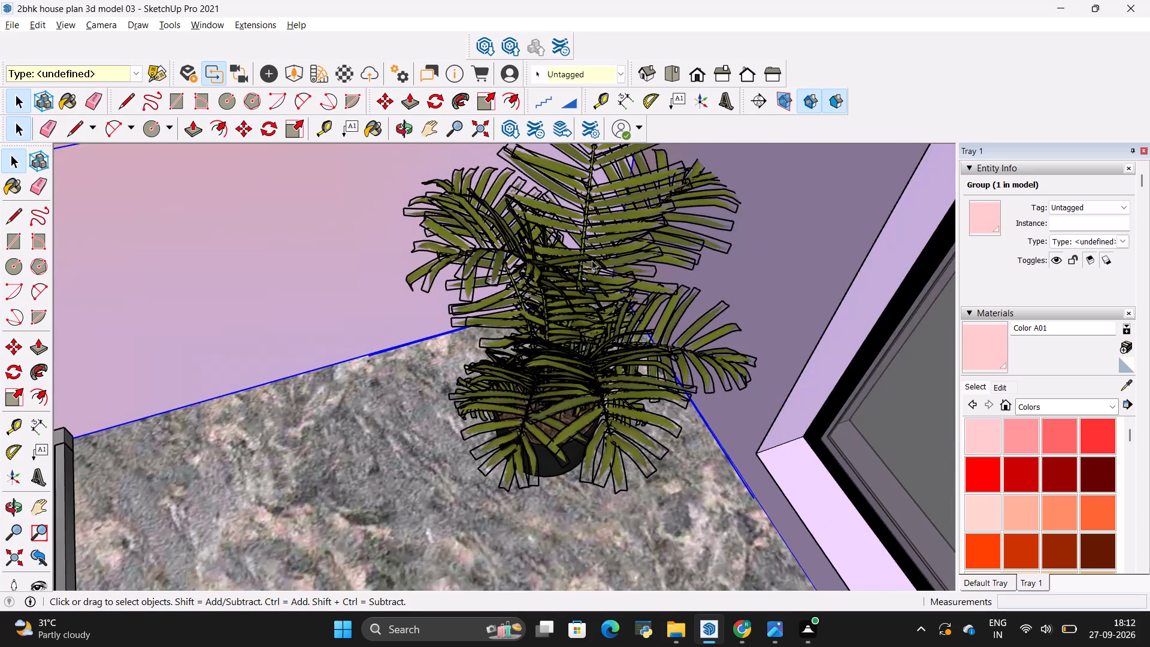
pyautogui.scroll(-9, 592, 260)
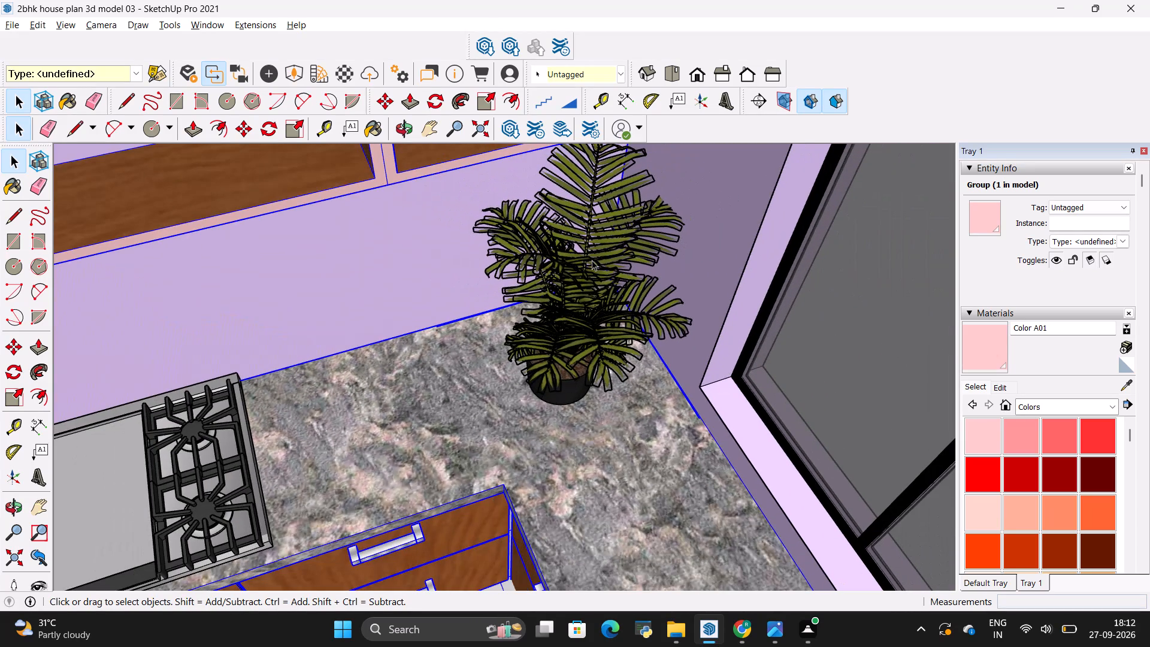
pyautogui.scroll(-15, 592, 260)
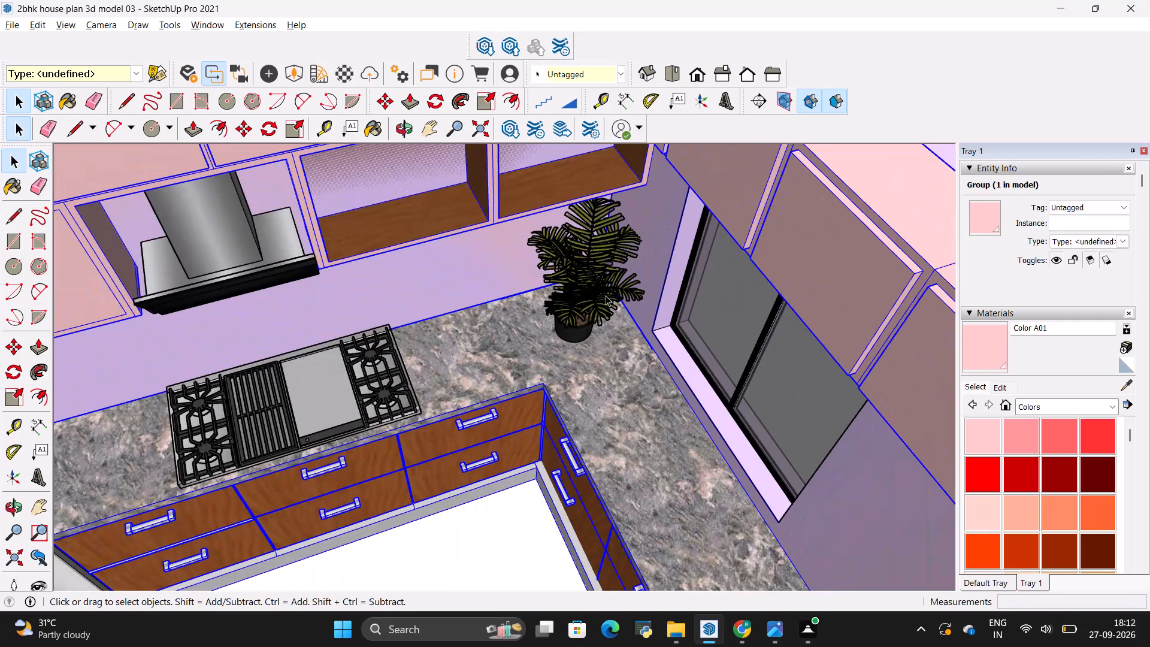
pyautogui.scroll(-4, 607, 298)
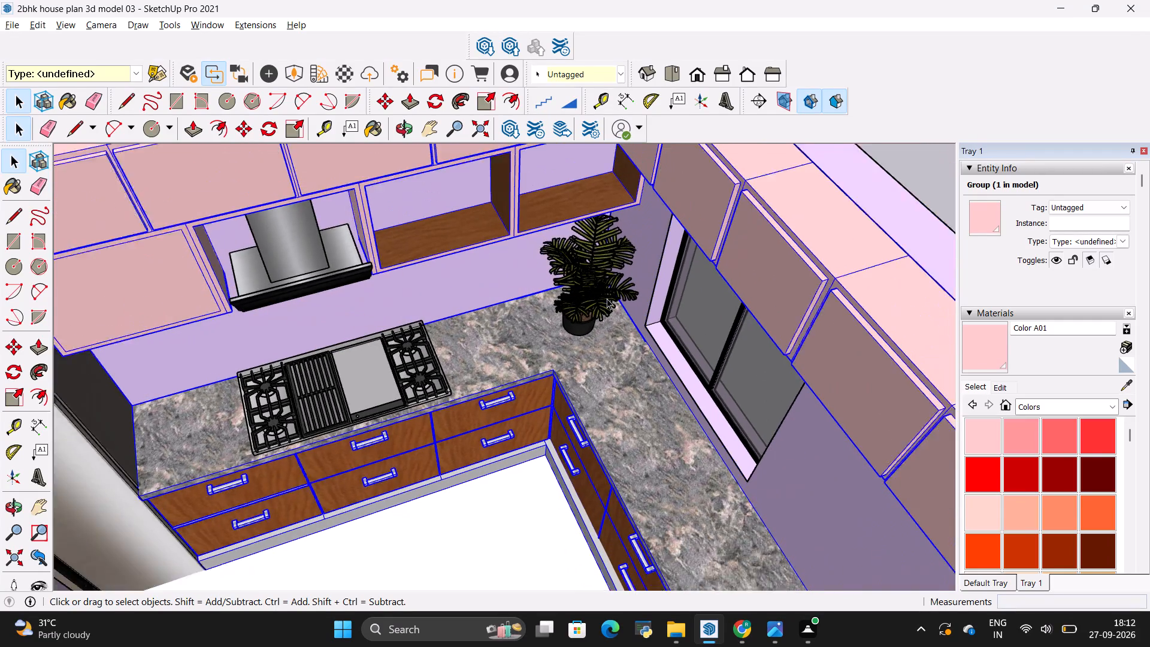
pyautogui.scroll(-5, 607, 298)
pyautogui.scroll(-5, 674, 238)
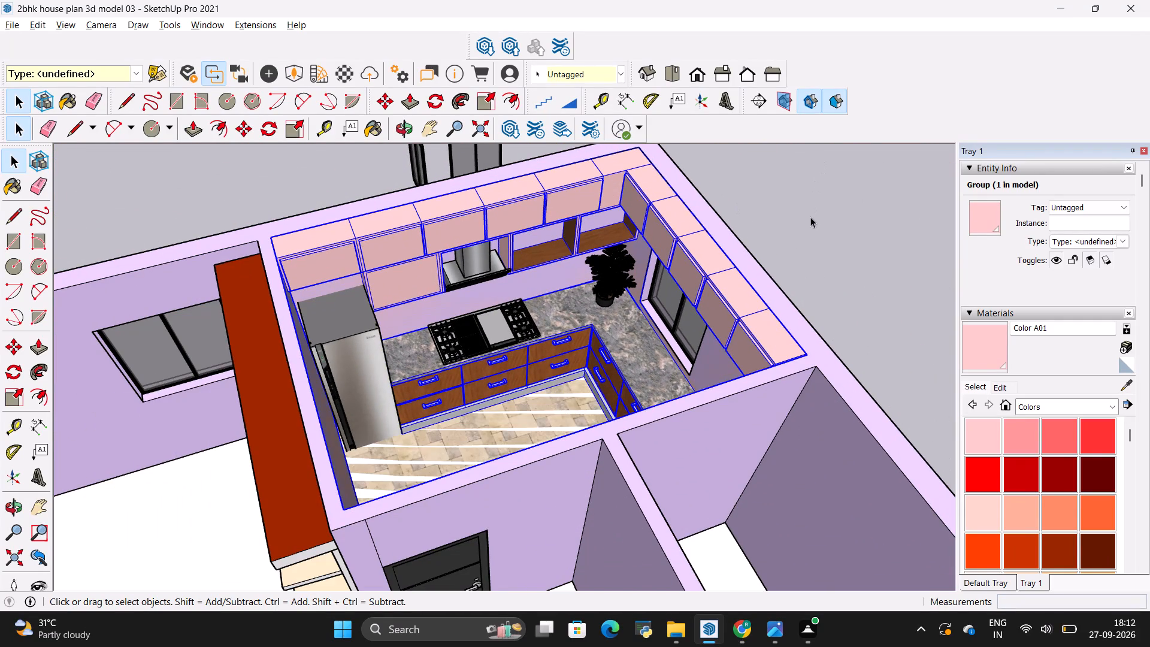
# Clear the selection and examine the upper cabinets where the back wall meets the window wall.
pyautogui.click(810, 217)
pyautogui.scroll(-4, 763, 306)
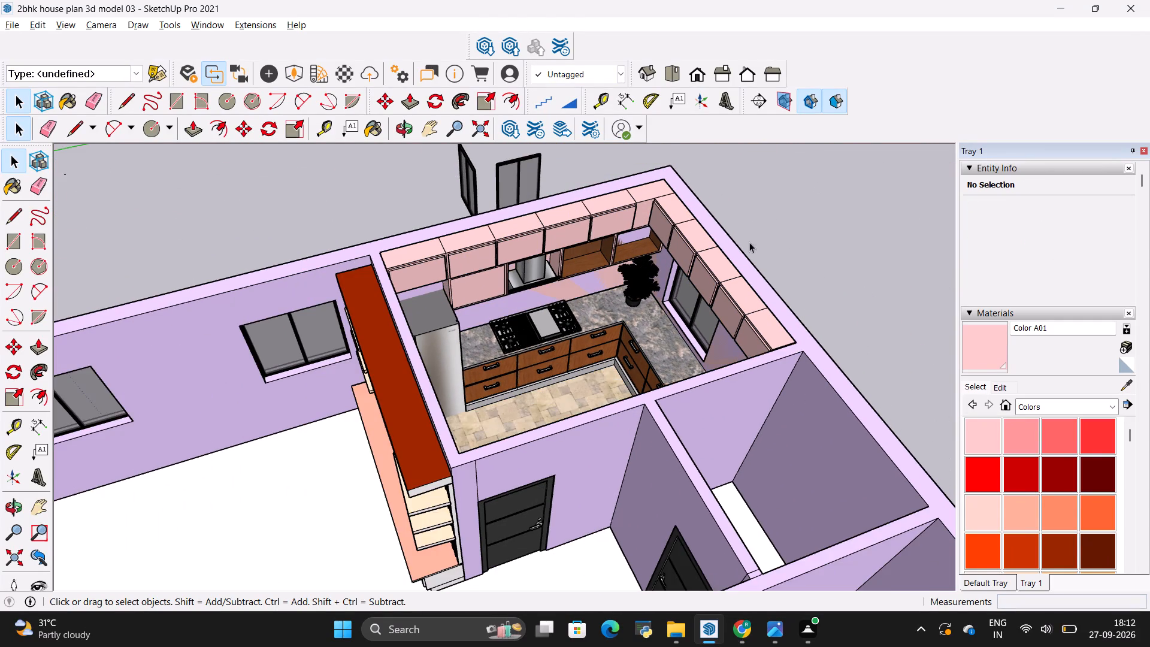
pyautogui.scroll(4, 689, 192)
pyautogui.scroll(-4, 750, 239)
pyautogui.scroll(3, 676, 167)
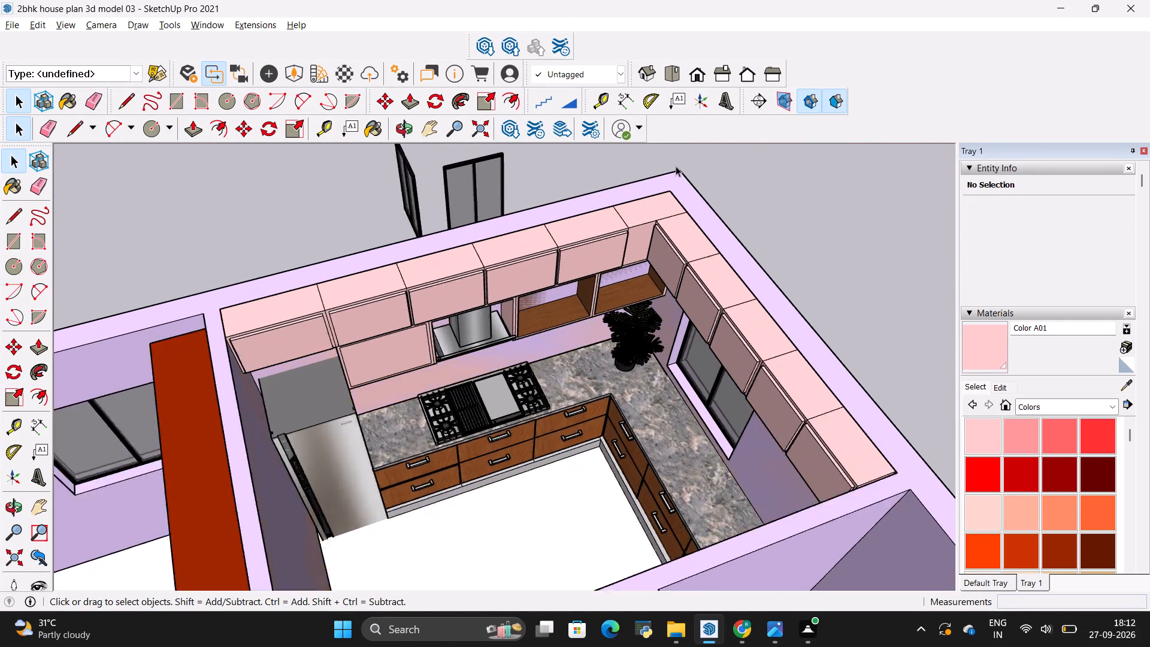
pyautogui.scroll(4, 676, 166)
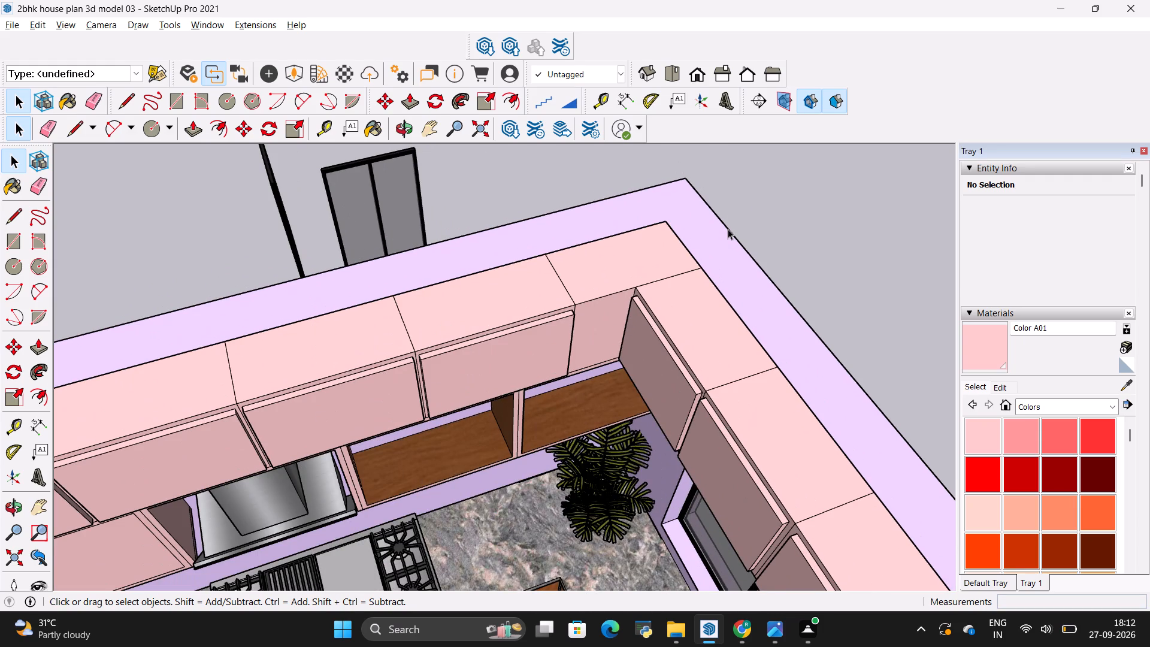
# Examine the kitchen's upper cabinets, appliances and countertop, both up close and within the whole house layout.
pyautogui.scroll(-10, 779, 282)
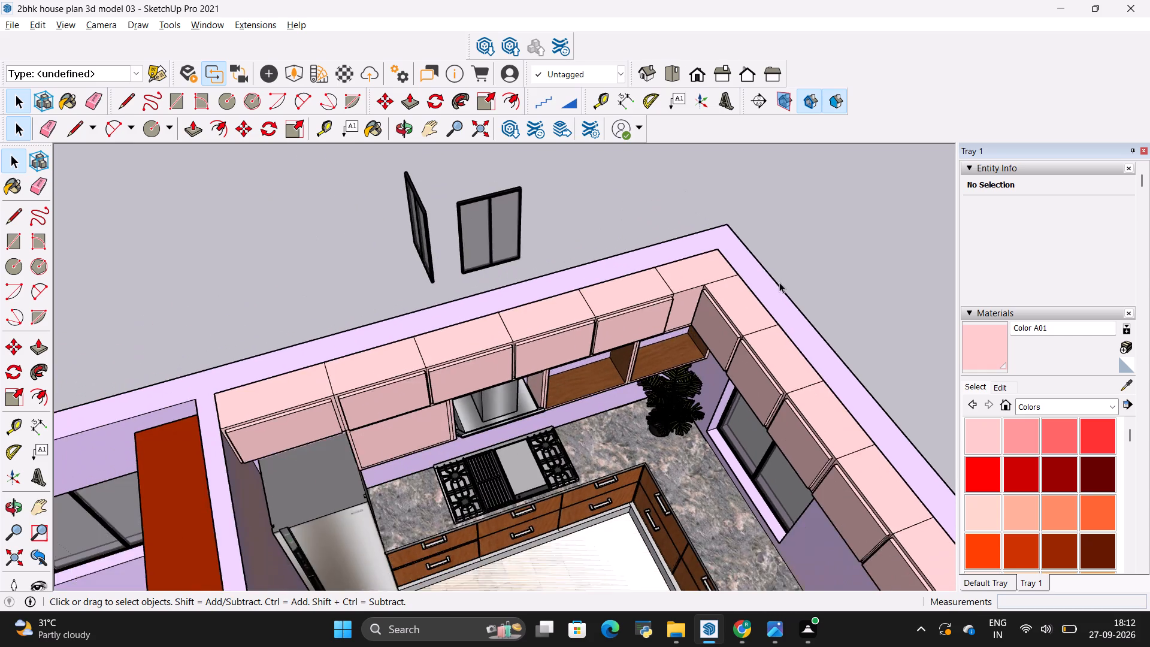
pyautogui.scroll(-9, 779, 282)
pyautogui.scroll(4, 573, 398)
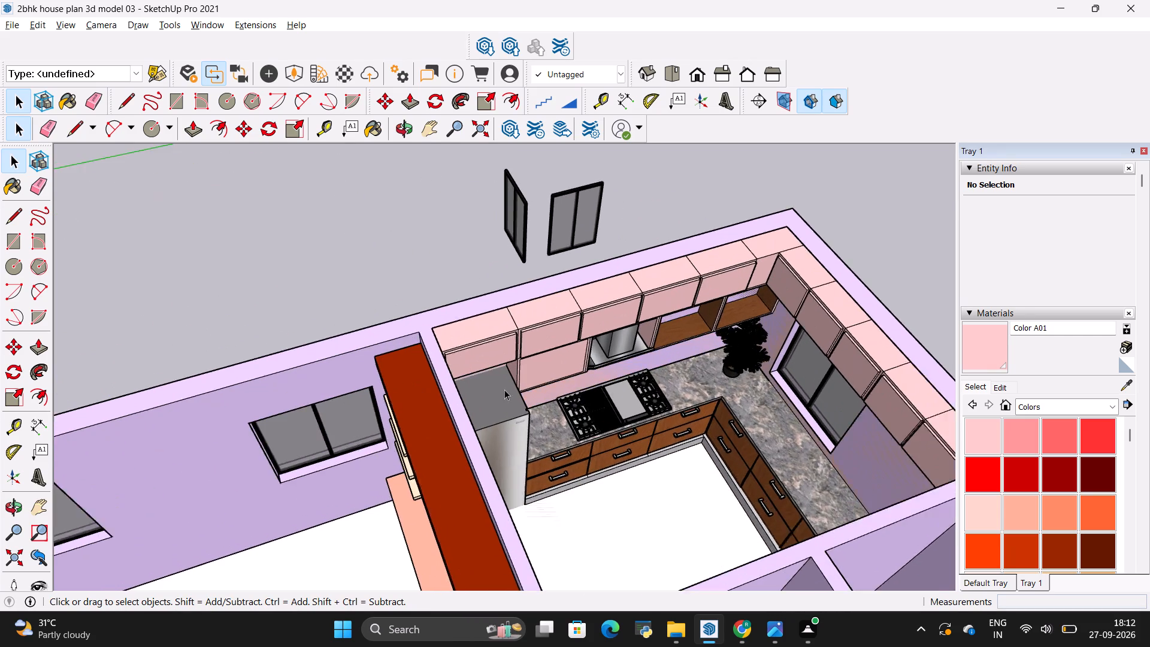
pyautogui.scroll(3, 463, 364)
pyautogui.scroll(3, 370, 250)
pyautogui.scroll(-19, 370, 250)
pyautogui.scroll(-5, 372, 249)
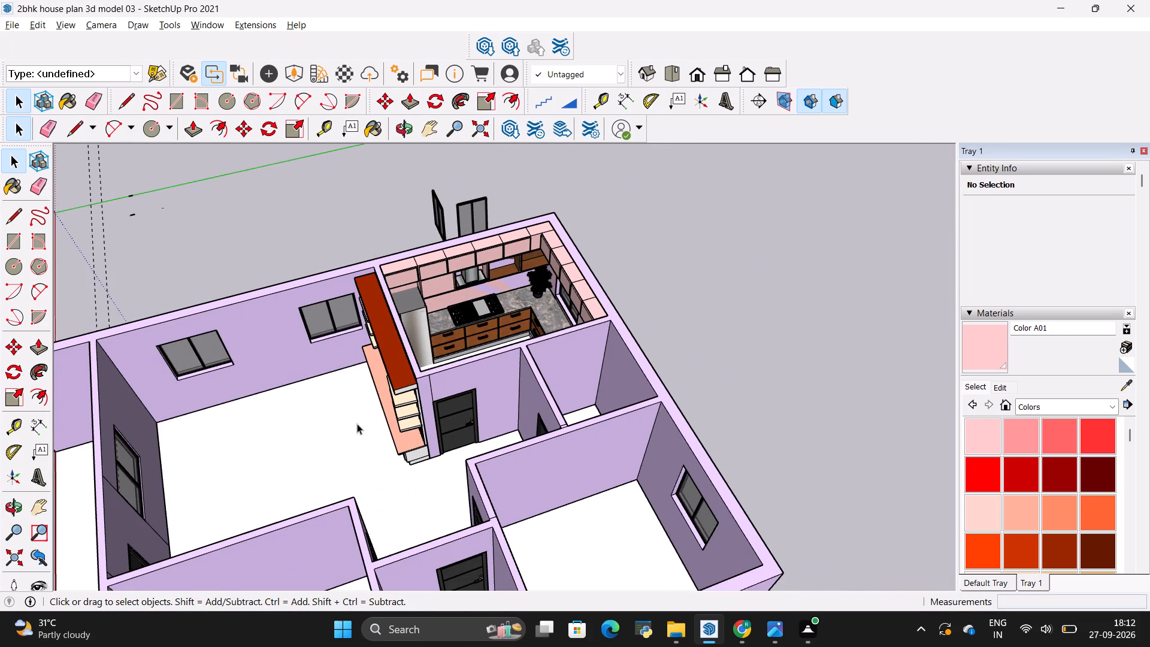
pyautogui.moveTo(356, 424); pyautogui.dragTo(480, 462, button='middle')
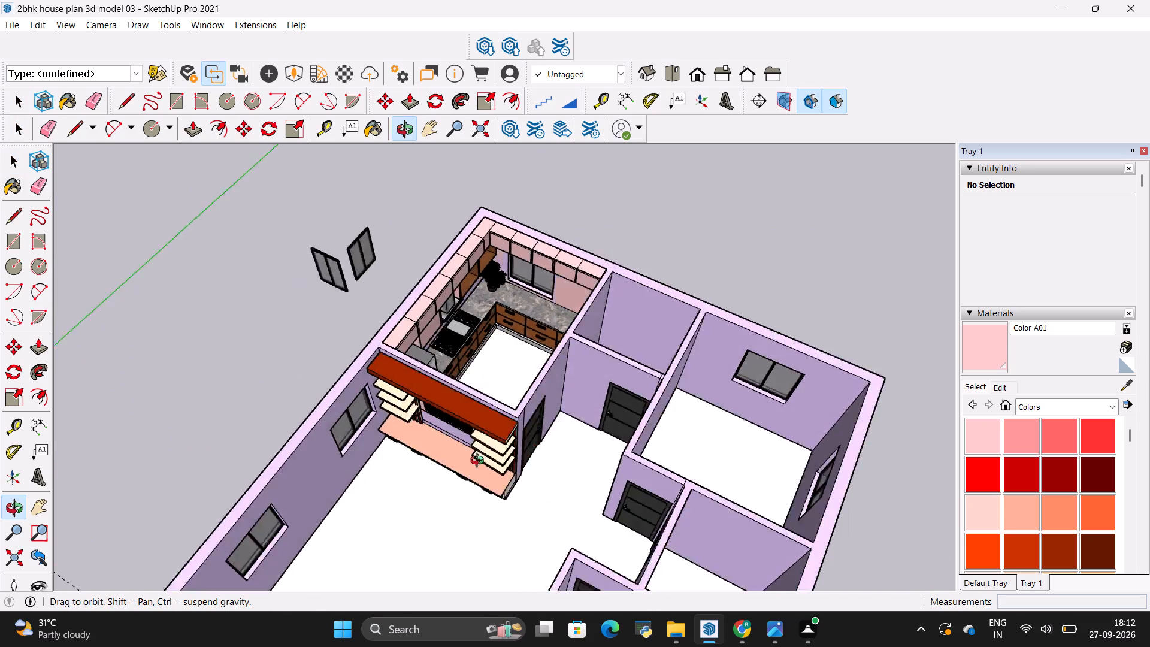
pyautogui.moveTo(480, 462); pyautogui.dragTo(447, 460, button='middle')
pyautogui.scroll(13, 515, 286)
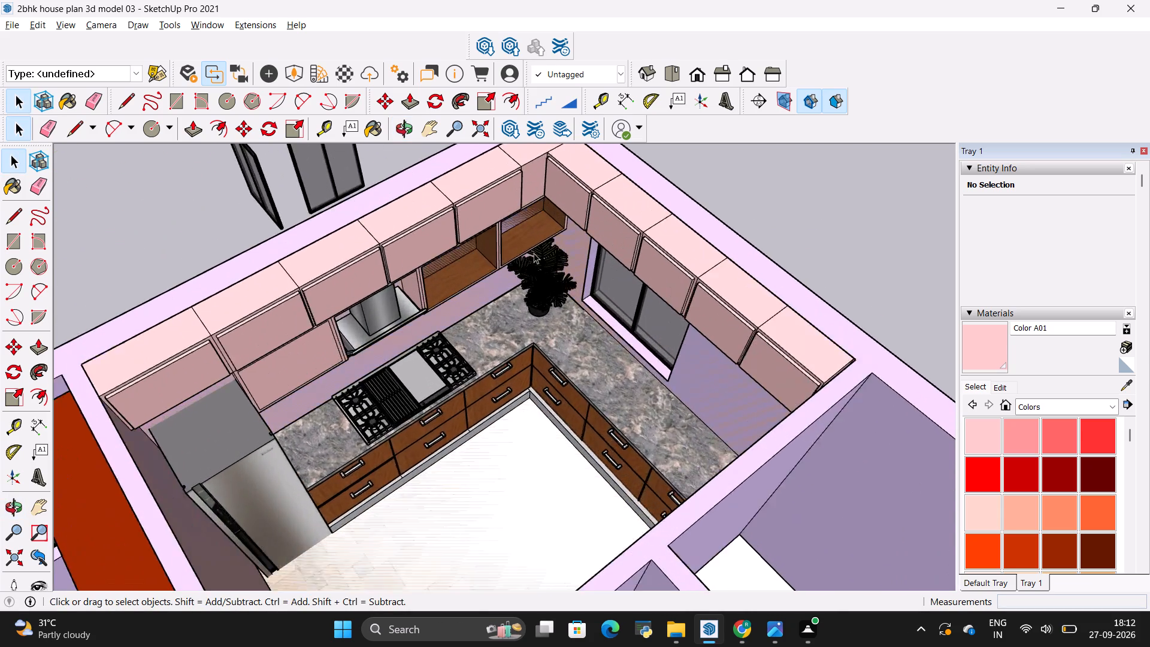
pyautogui.scroll(12, 534, 253)
pyautogui.scroll(-11, 571, 344)
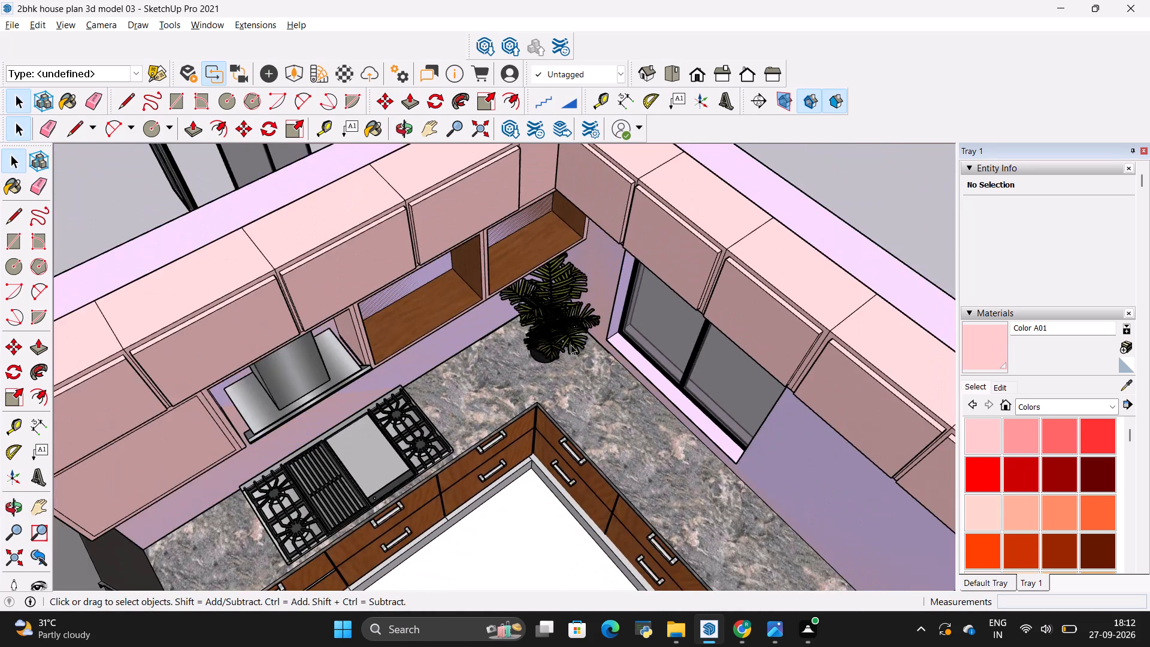
pyautogui.scroll(-11, 571, 344)
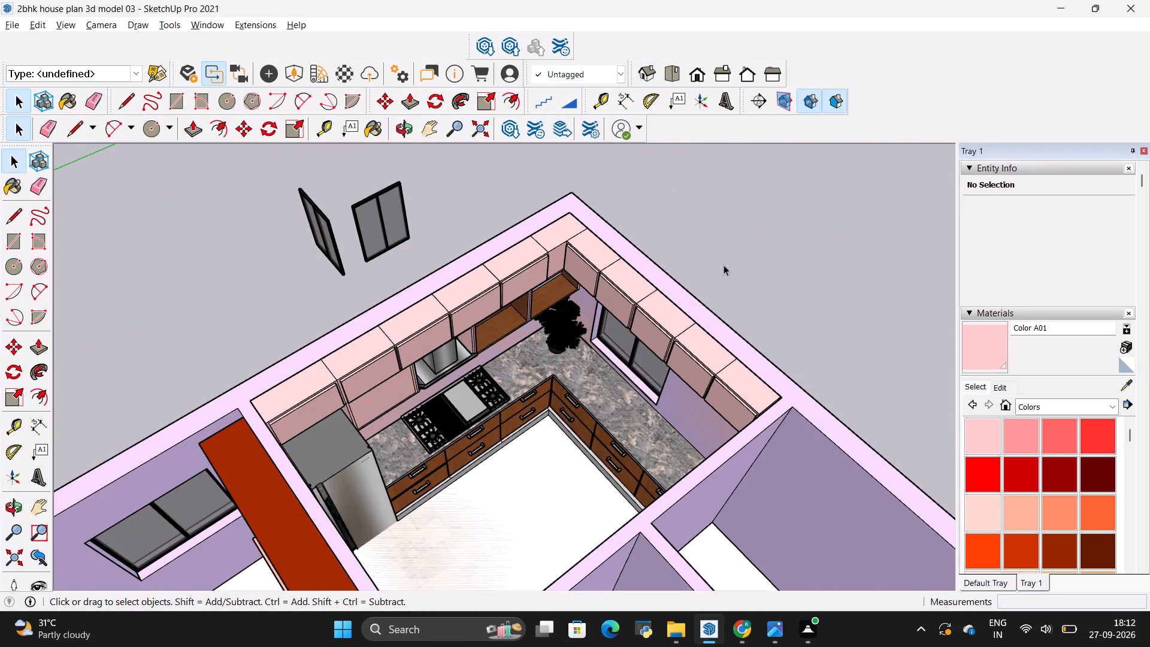
pyautogui.click(724, 265)
# Check the reference image's front elevation for countertop items, open shelves, chimney, hob and sink against the modelled kitchen.
pyautogui.hotkey('alt', 'Tab')
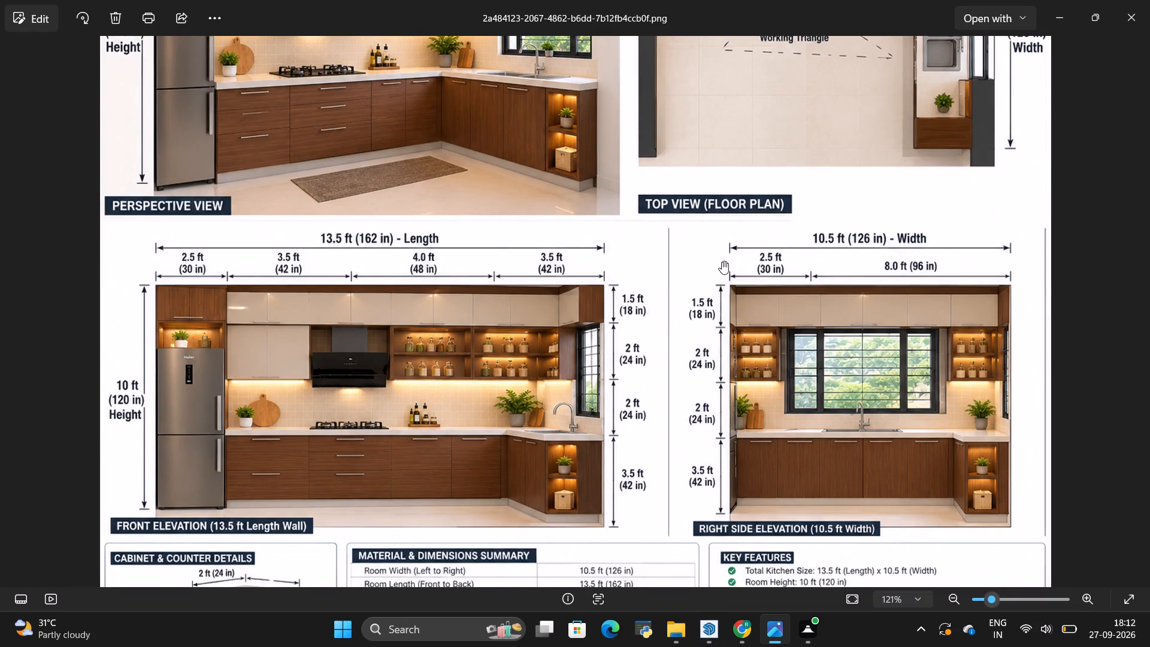
pyautogui.hotkey('alt', 'Tab')
pyautogui.hotkey('alt', 'Tab')
pyautogui.scroll(6, 474, 377)
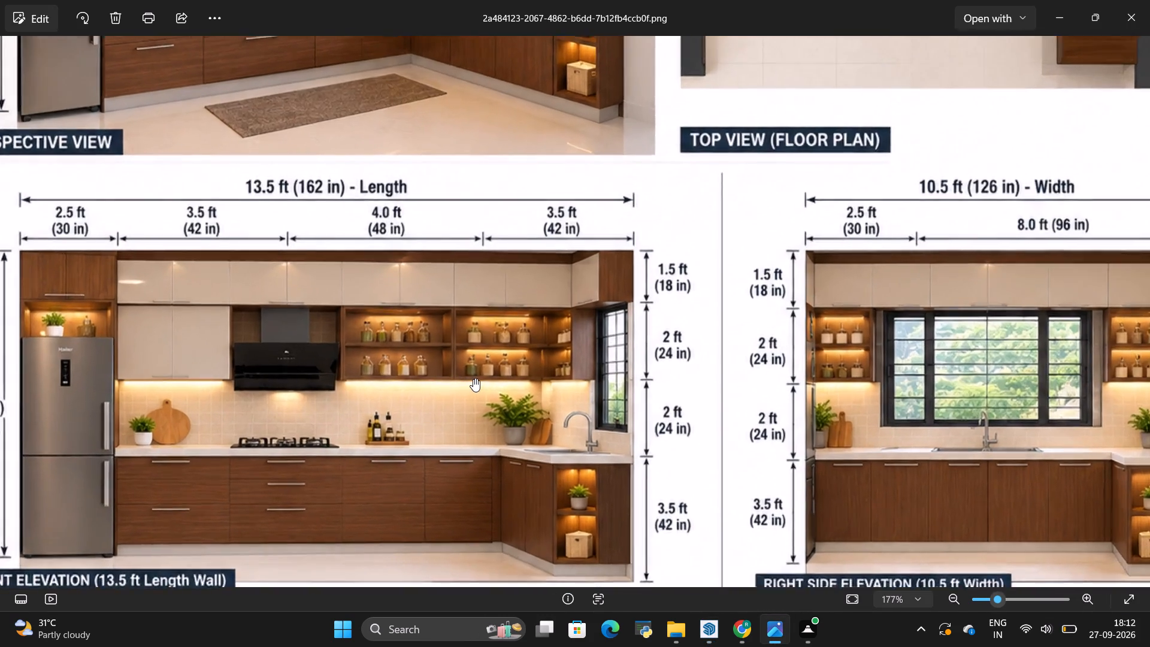
pyautogui.scroll(3, 473, 379)
pyautogui.scroll(-5, 571, 329)
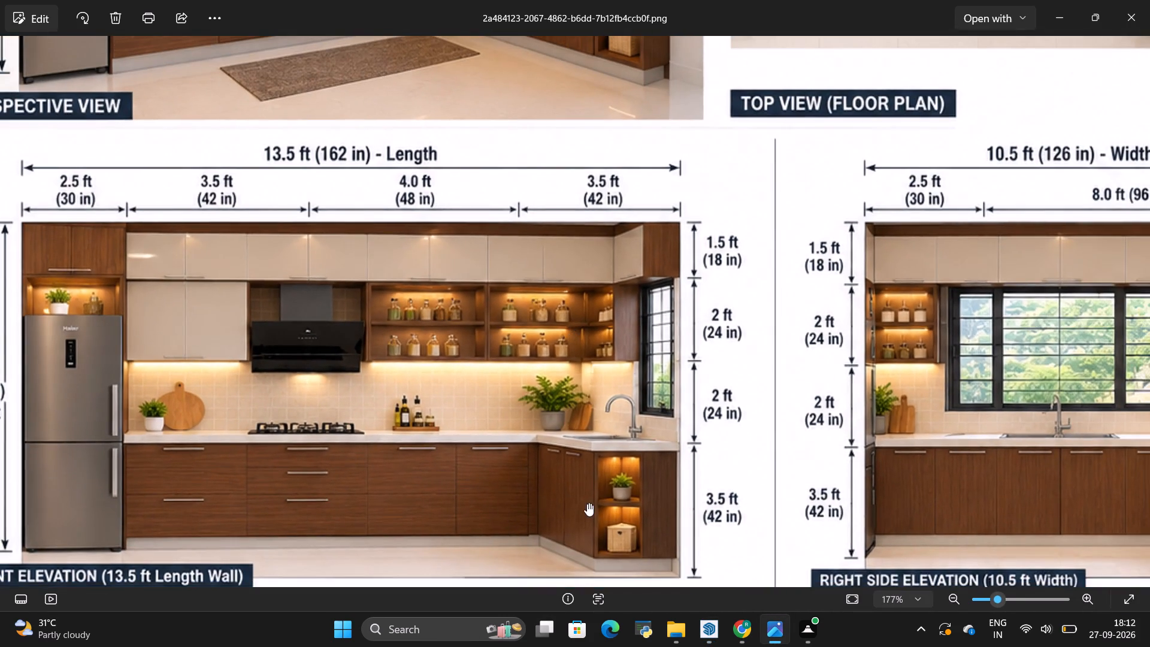
pyautogui.scroll(4, 541, 470)
pyautogui.scroll(8, 376, 439)
pyautogui.scroll(-8, 345, 394)
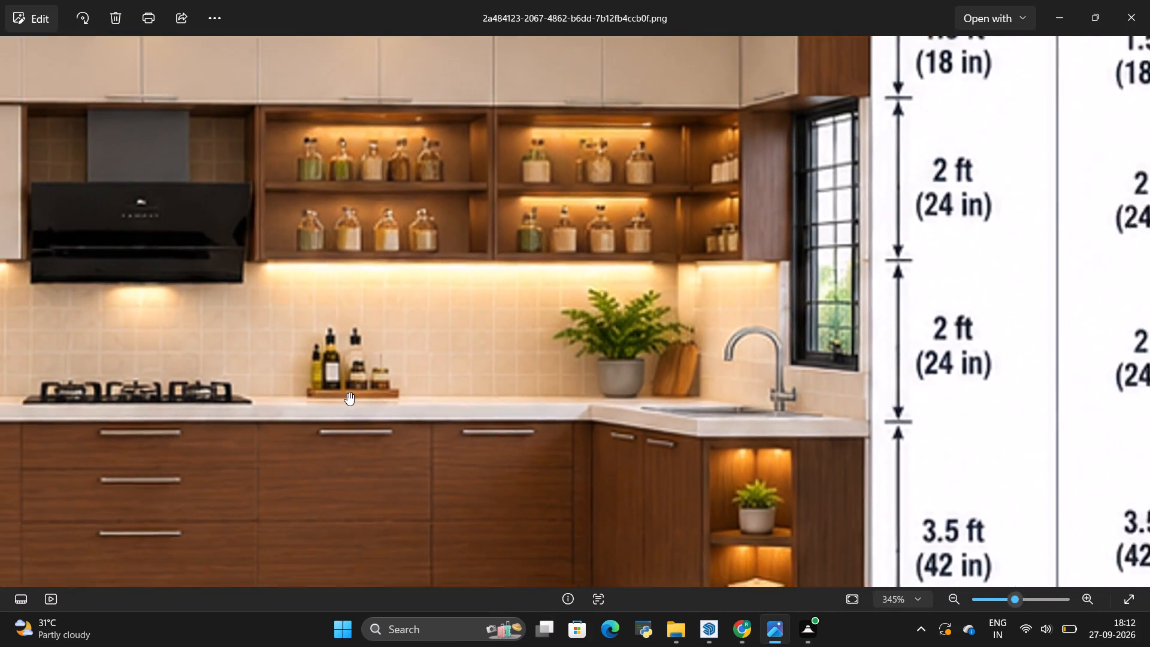
pyautogui.scroll(-6, 347, 392)
pyautogui.hotkey('alt', 'Tab')
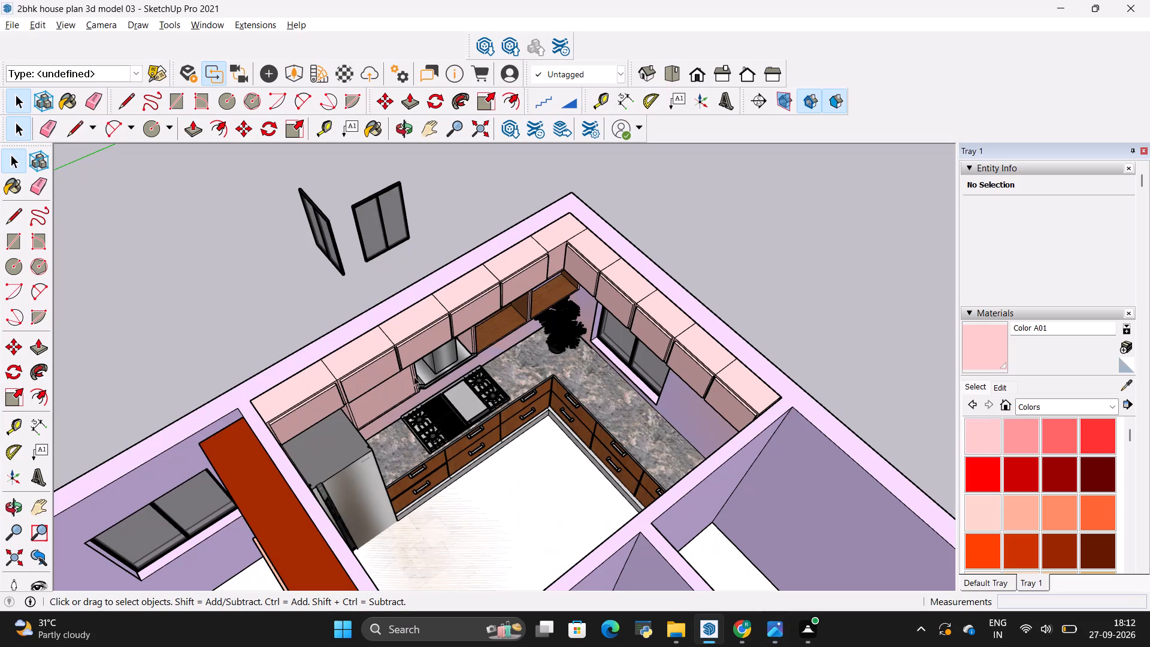
# Inspect the kitchen's back wall, open shelves and potted palm in the countertop corner from several angles.
pyautogui.scroll(4, 494, 276)
pyautogui.moveTo(653, 598); pyautogui.dragTo(473, 487, button='middle')
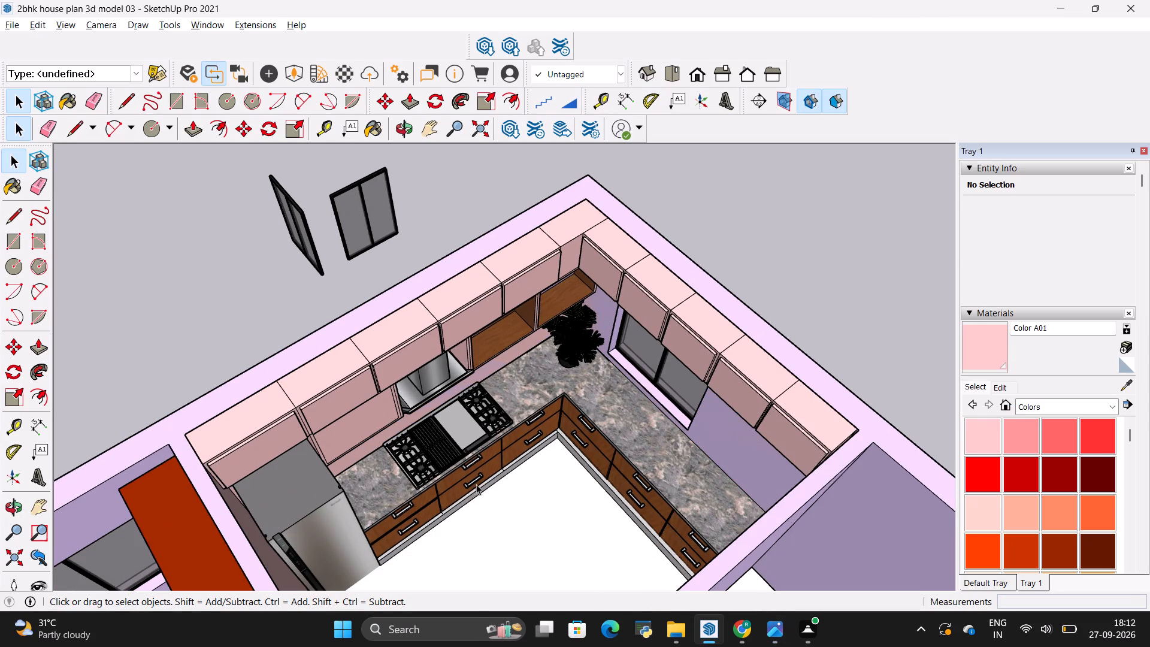
pyautogui.moveTo(544, 538); pyautogui.dragTo(385, 431, button='middle')
pyautogui.moveTo(385, 431); pyautogui.dragTo(409, 440, button='middle')
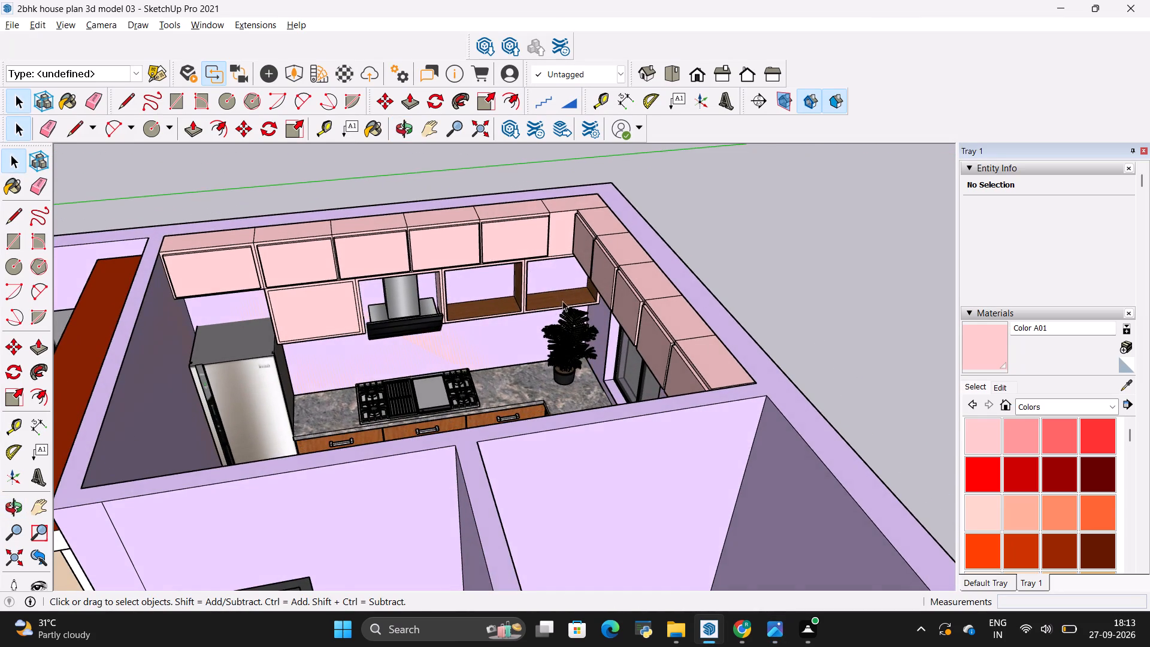
pyautogui.scroll(3, 566, 299)
pyautogui.scroll(-3, 630, 329)
pyautogui.scroll(2, 632, 325)
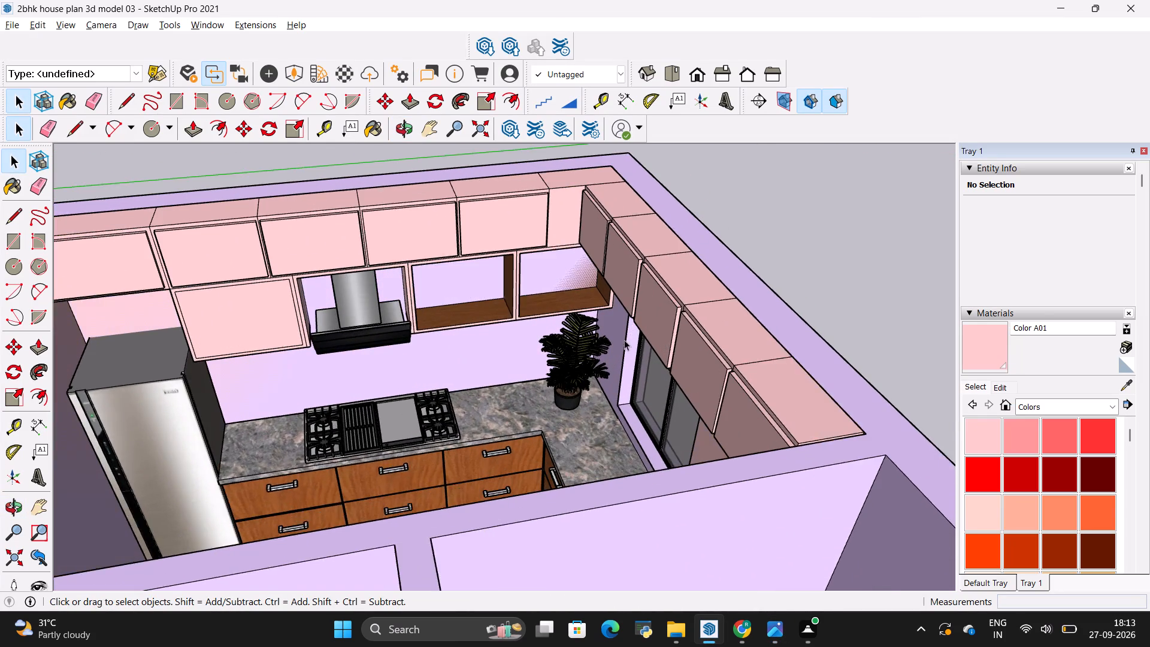
pyautogui.scroll(1, 619, 344)
pyautogui.scroll(-5, 568, 465)
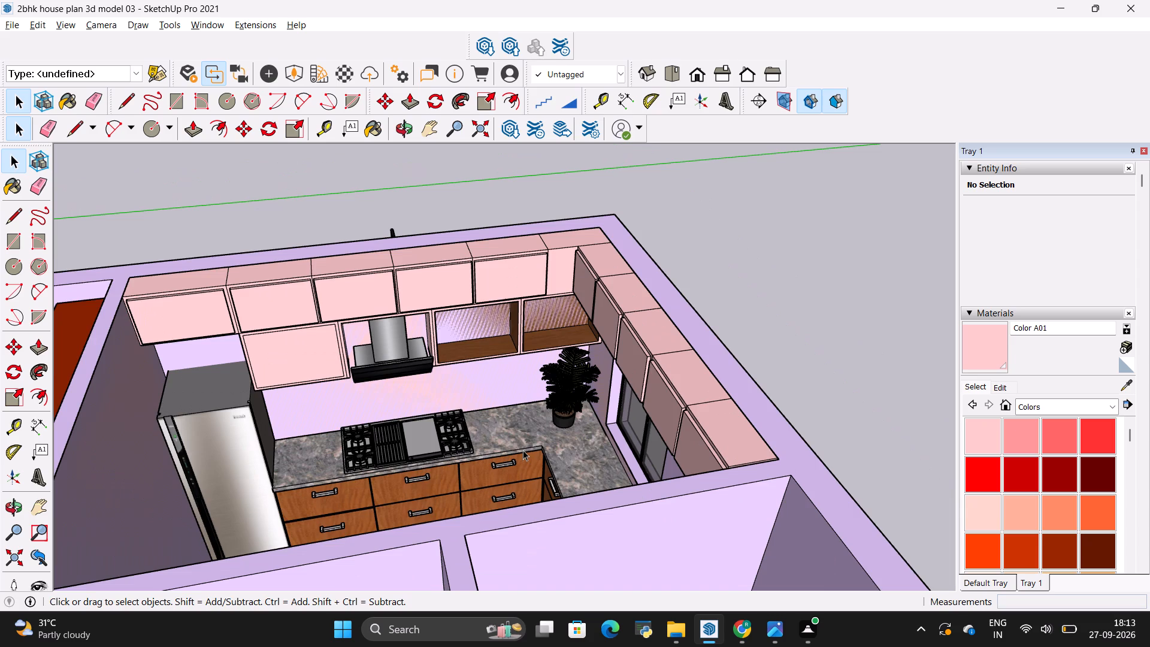
pyautogui.scroll(-1, 523, 450)
pyautogui.scroll(15, 552, 401)
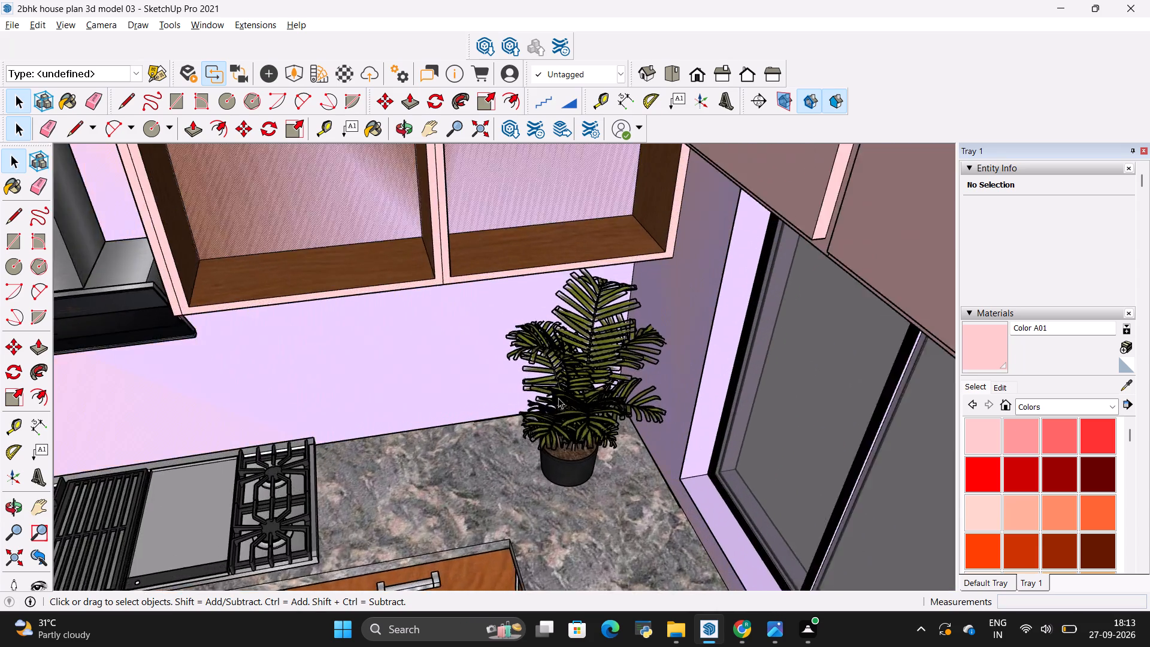
pyautogui.scroll(8, 558, 398)
pyautogui.moveTo(553, 479); pyautogui.dragTo(691, 483, button='middle')
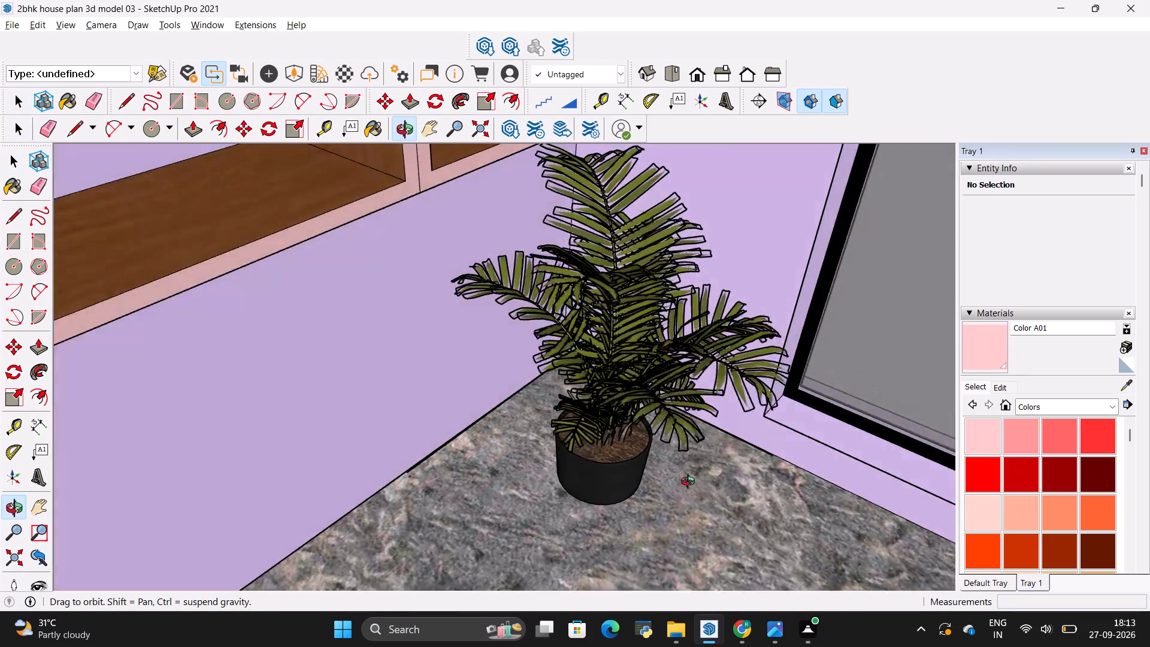
pyautogui.moveTo(691, 483); pyautogui.dragTo(657, 486, button='middle')
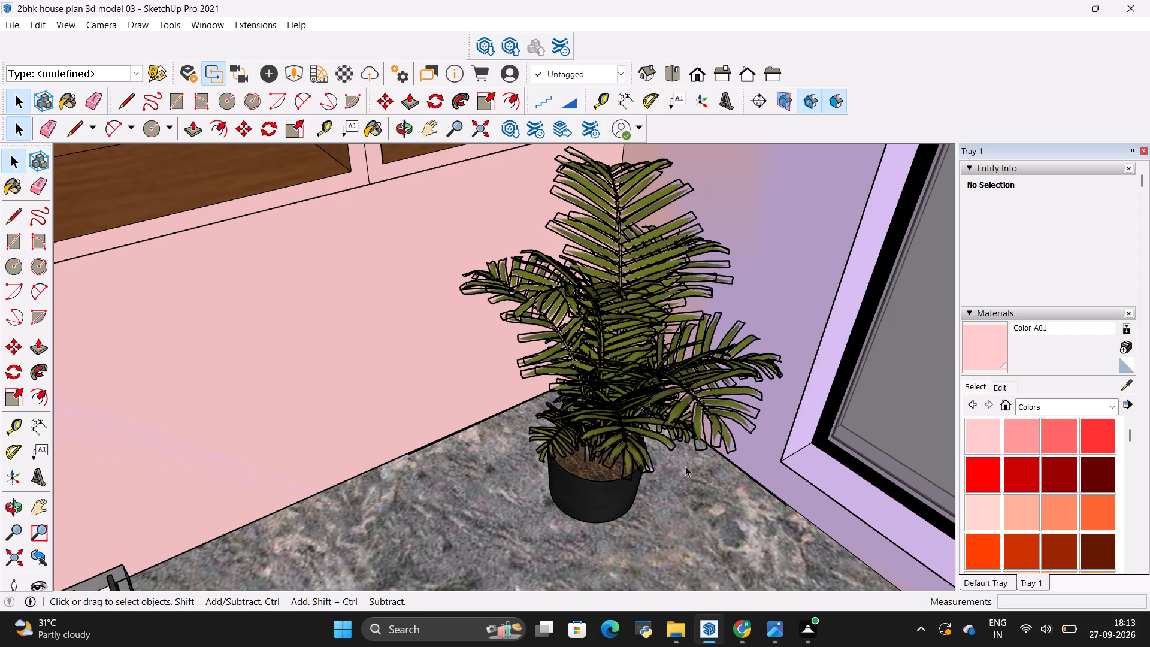
pyautogui.scroll(4, 579, 371)
pyautogui.scroll(-10, 520, 437)
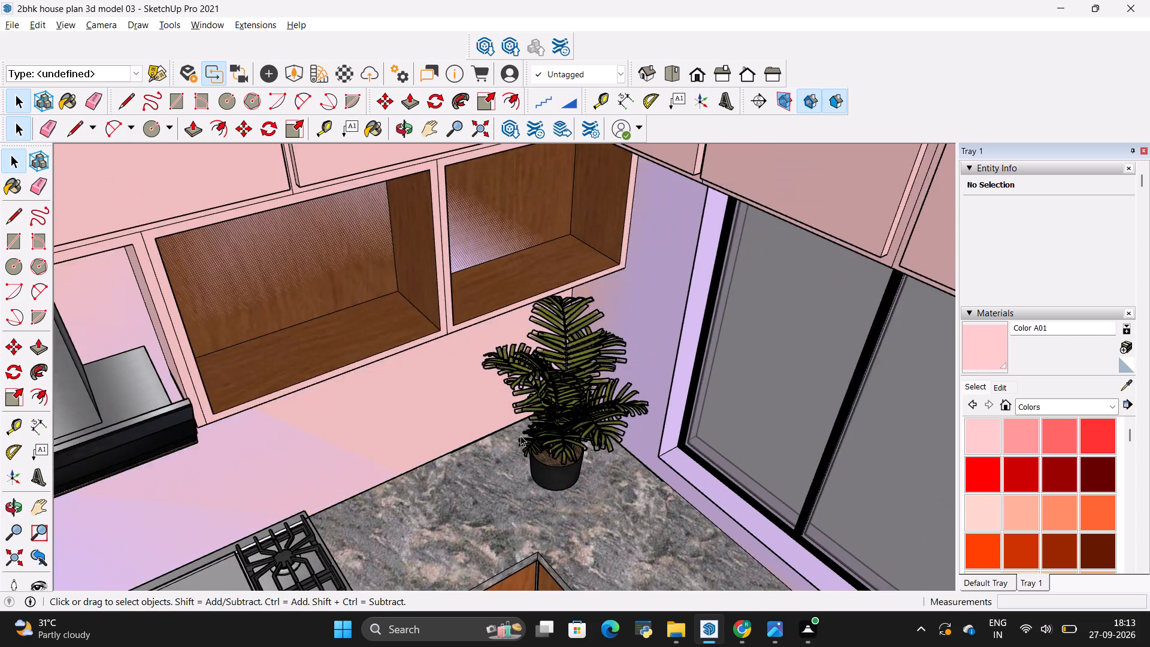
pyautogui.scroll(-16, 520, 436)
pyautogui.scroll(-6, 521, 434)
pyautogui.click(779, 342)
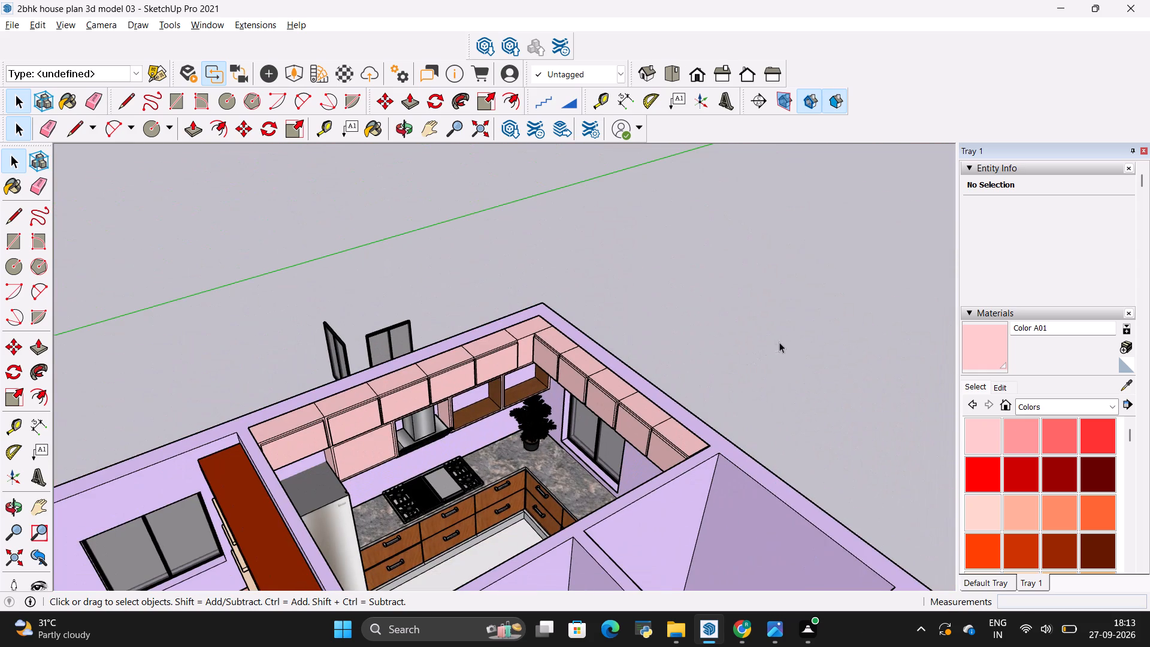
# Examine the living room, its TV unit and the adjoining kitchen within the overall house plan.
pyautogui.scroll(-4, 594, 364)
pyautogui.scroll(-17, 594, 364)
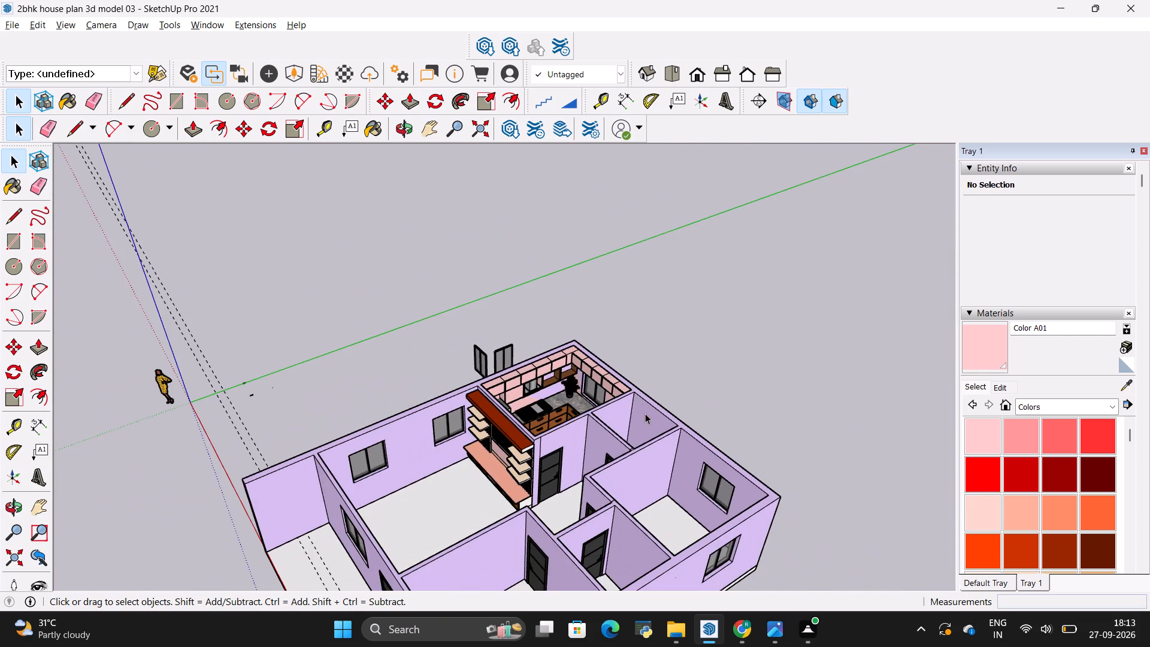
pyautogui.moveTo(644, 433); pyautogui.dragTo(494, 477, button='middle')
pyautogui.scroll(10, 480, 390)
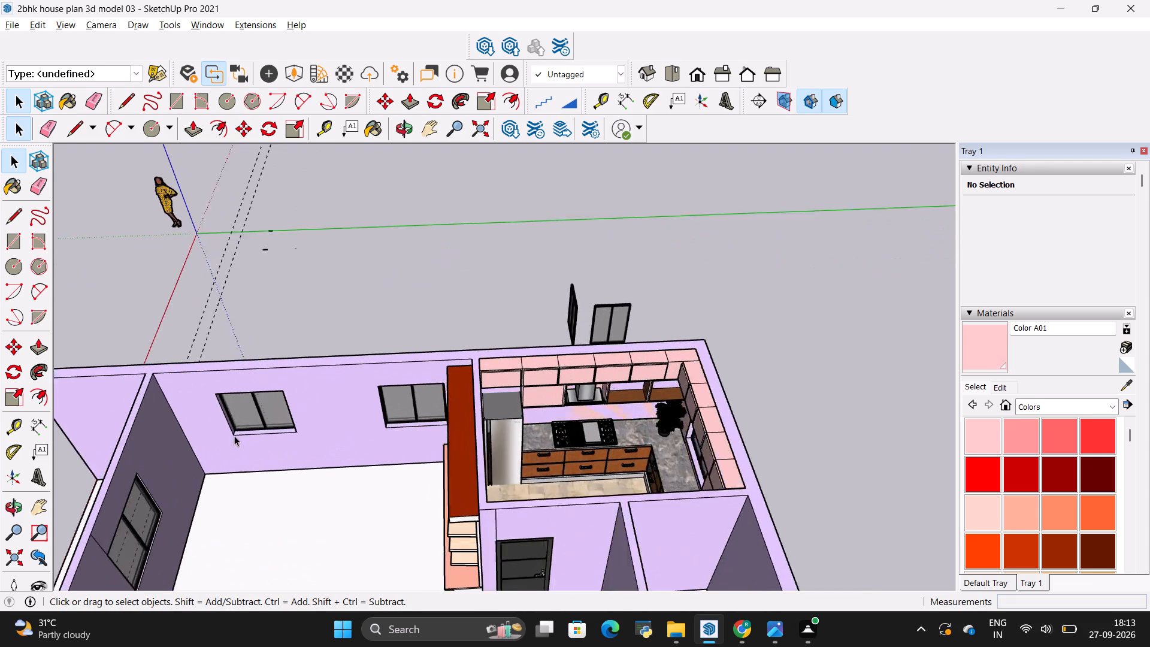
pyautogui.scroll(5, 335, 389)
pyautogui.scroll(10, 680, 488)
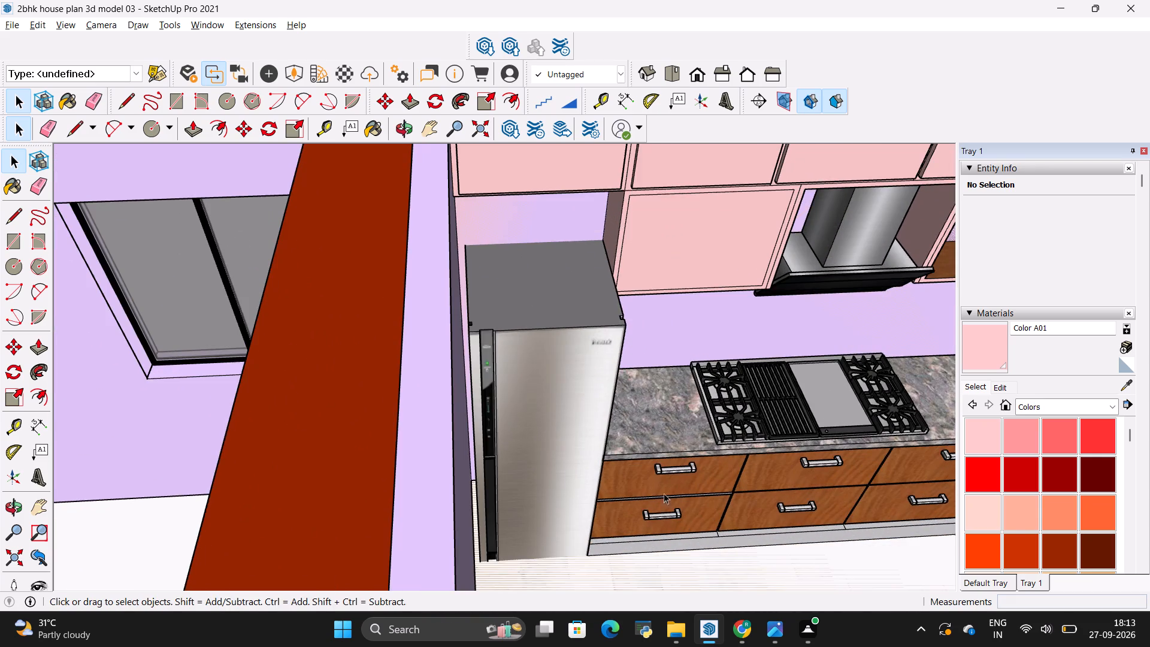
pyautogui.scroll(-17, 646, 488)
pyautogui.scroll(-11, 646, 484)
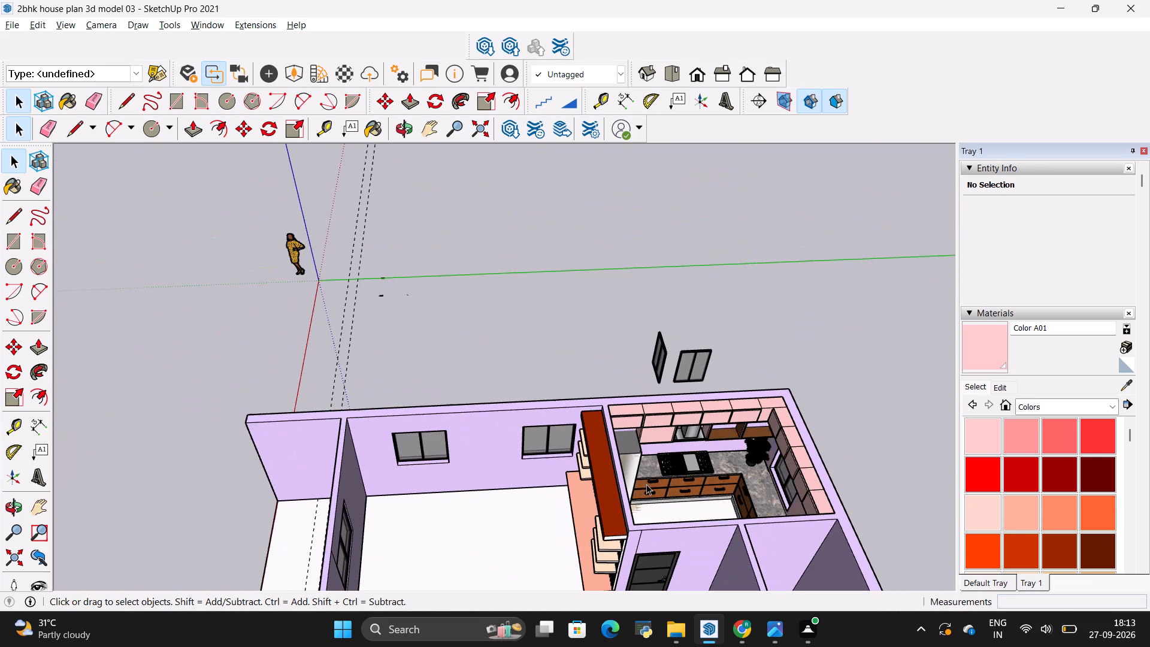
pyautogui.moveTo(547, 527); pyautogui.dragTo(803, 530, button='middle')
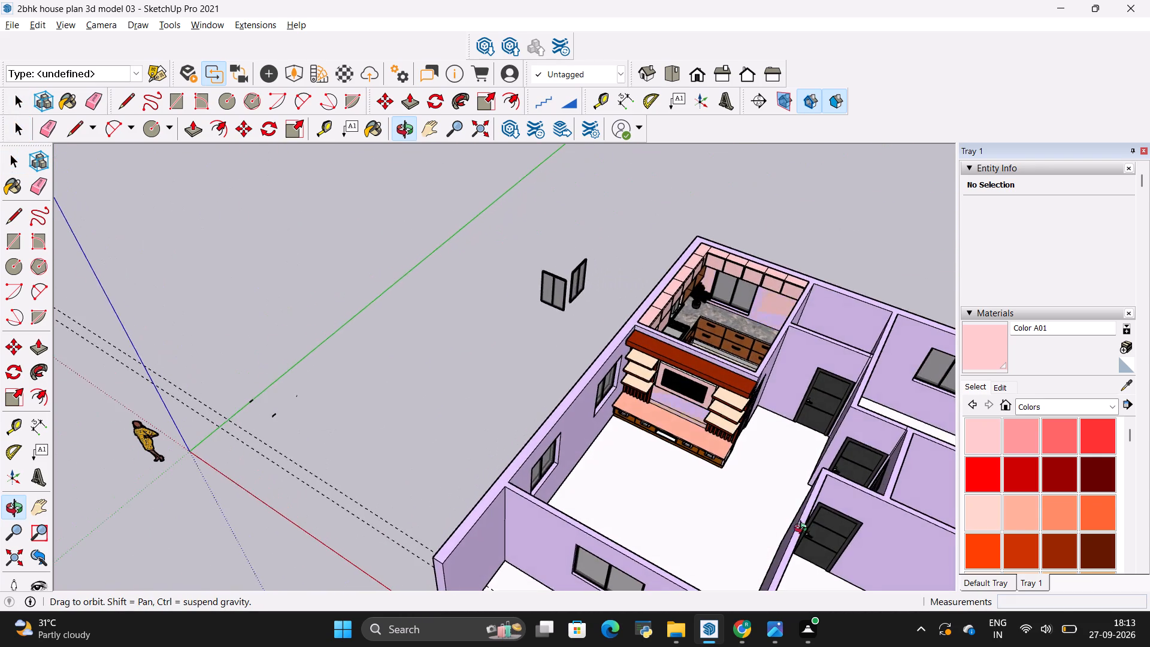
pyautogui.moveTo(803, 530); pyautogui.dragTo(567, 520, button='middle')
pyautogui.scroll(4, 574, 508)
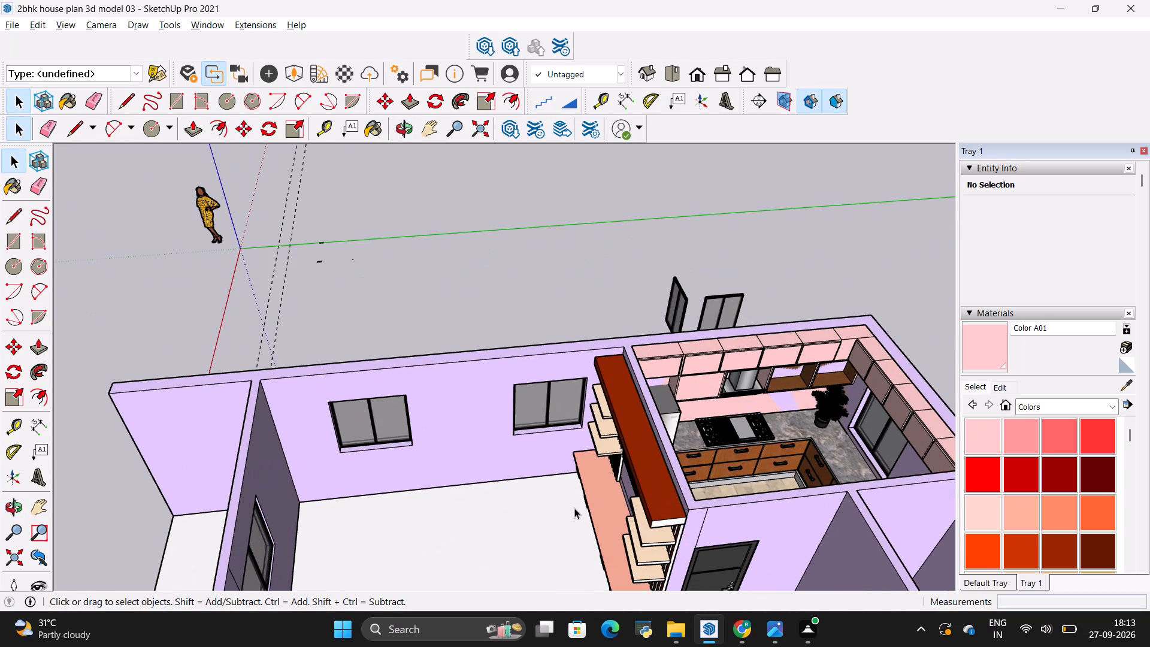
pyautogui.scroll(-18, 467, 483)
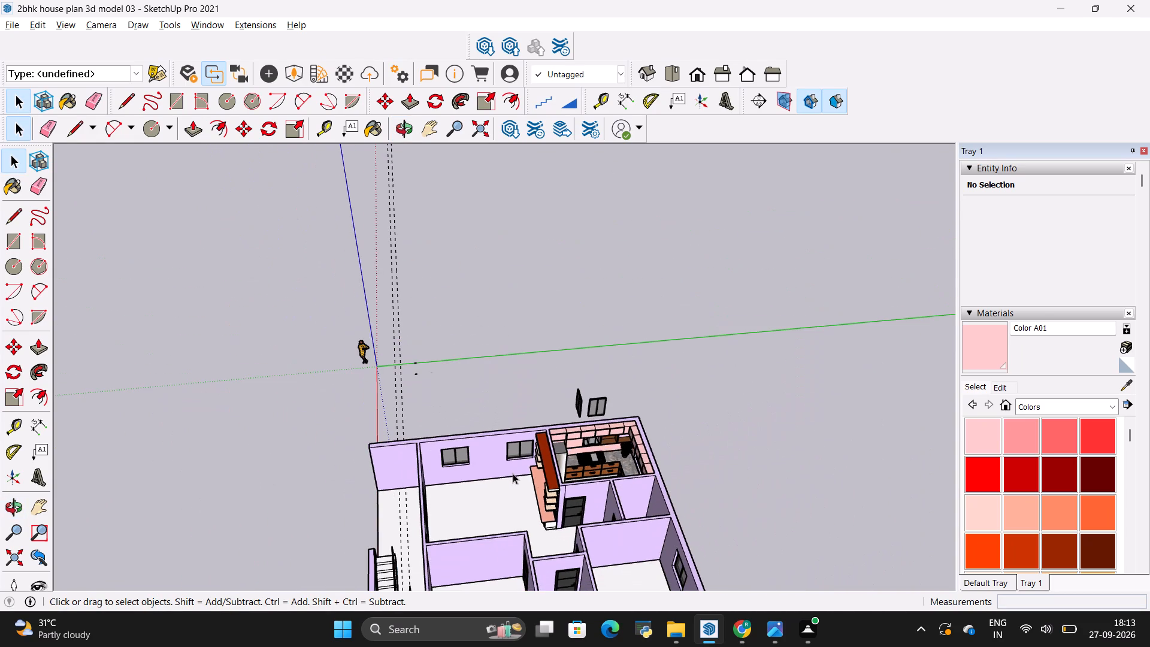
pyautogui.scroll(-6, 586, 411)
pyautogui.scroll(5, 522, 536)
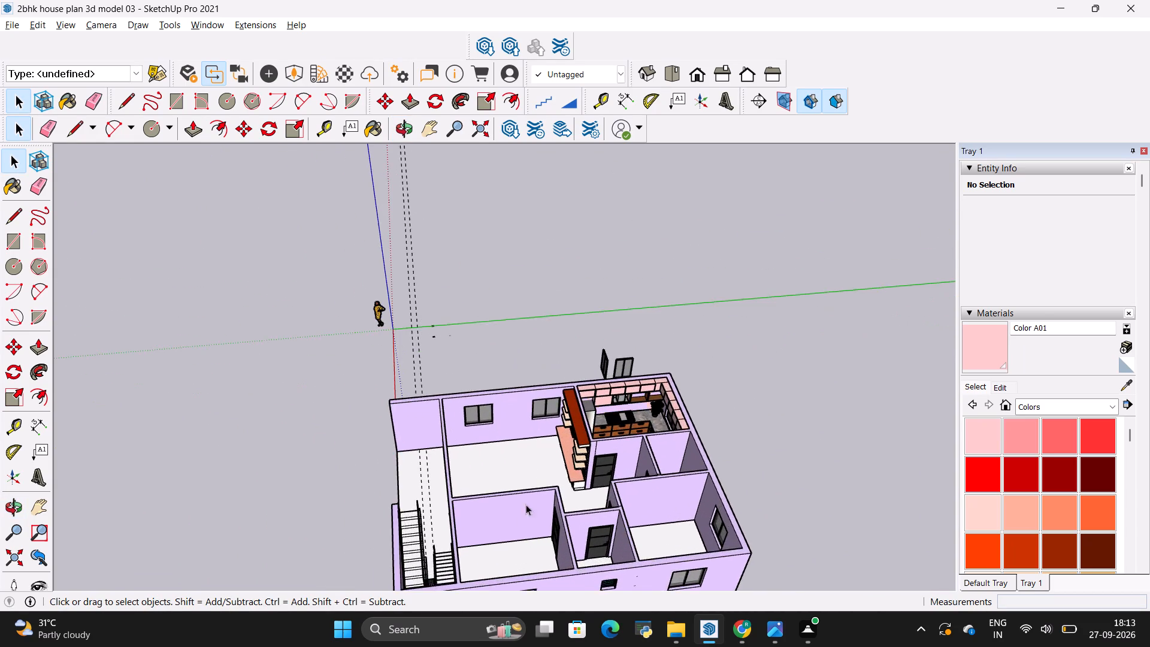
pyautogui.scroll(5, 526, 491)
pyautogui.scroll(9, 585, 376)
pyautogui.moveTo(509, 478); pyautogui.dragTo(732, 524, button='middle')
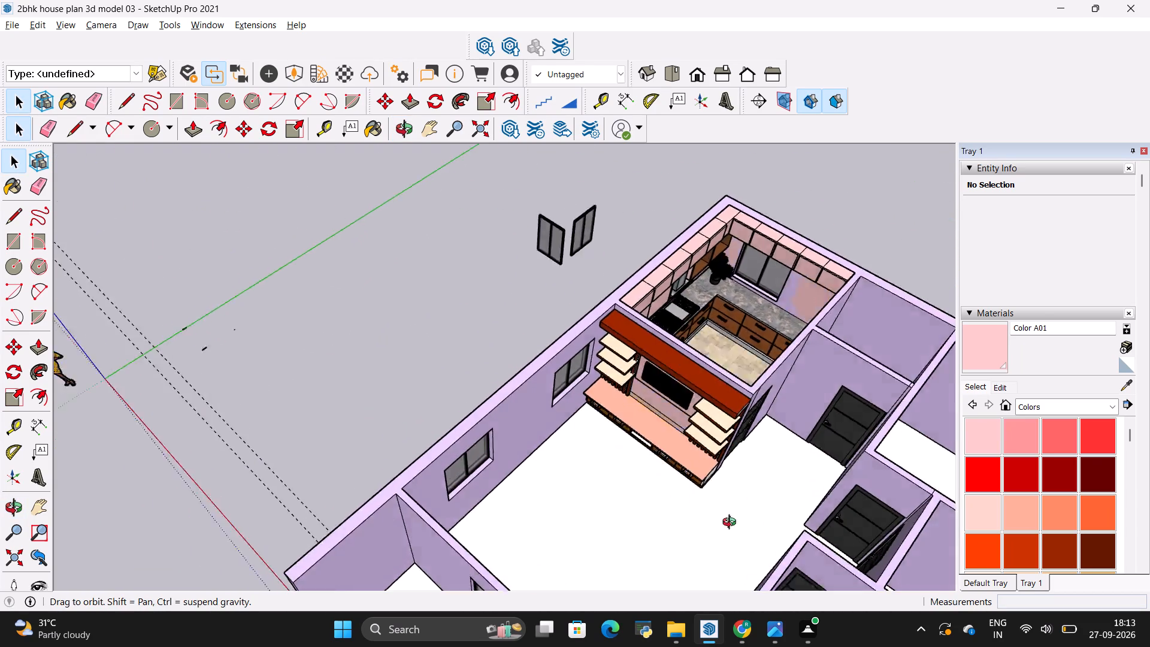
pyautogui.moveTo(732, 524); pyautogui.dragTo(419, 484, button='middle')
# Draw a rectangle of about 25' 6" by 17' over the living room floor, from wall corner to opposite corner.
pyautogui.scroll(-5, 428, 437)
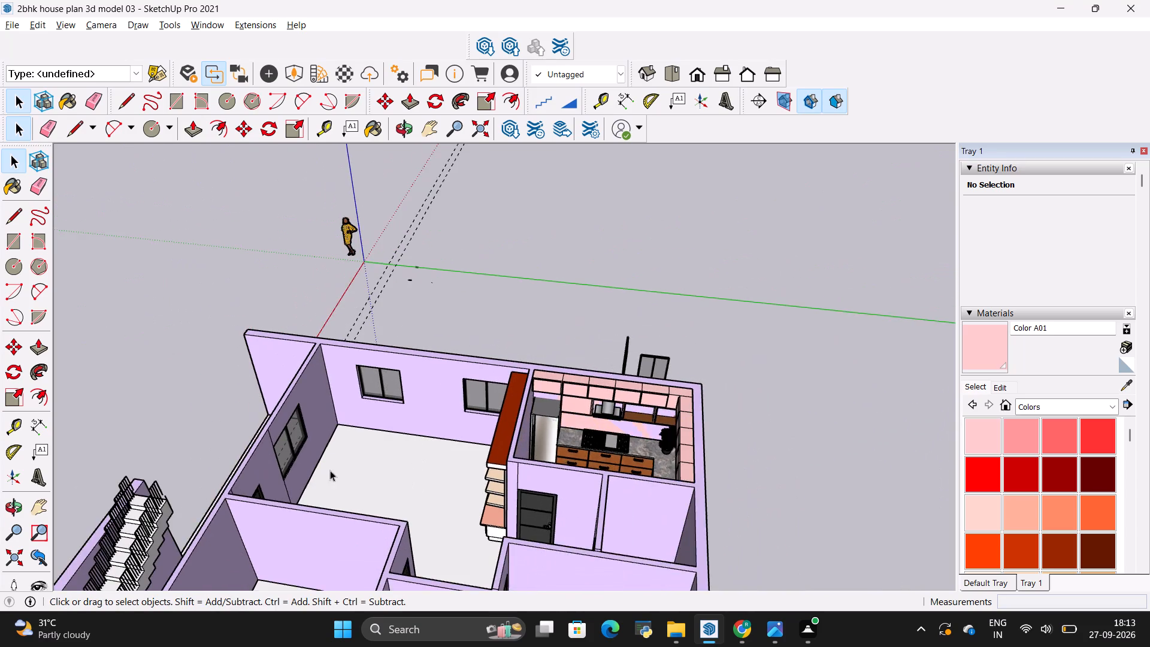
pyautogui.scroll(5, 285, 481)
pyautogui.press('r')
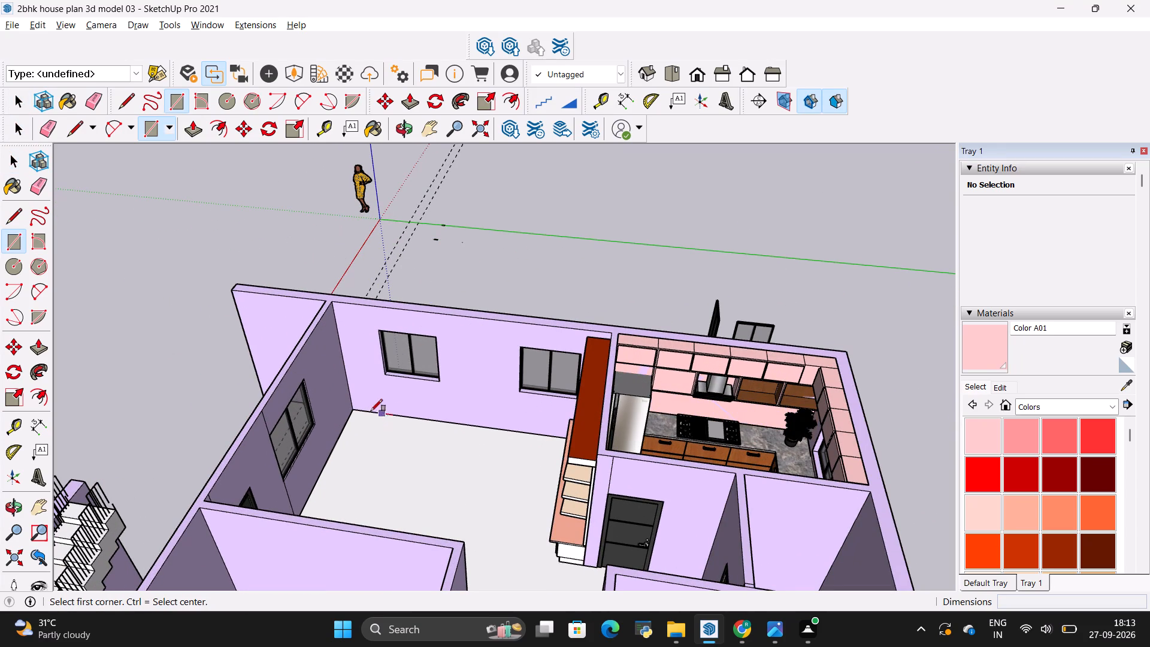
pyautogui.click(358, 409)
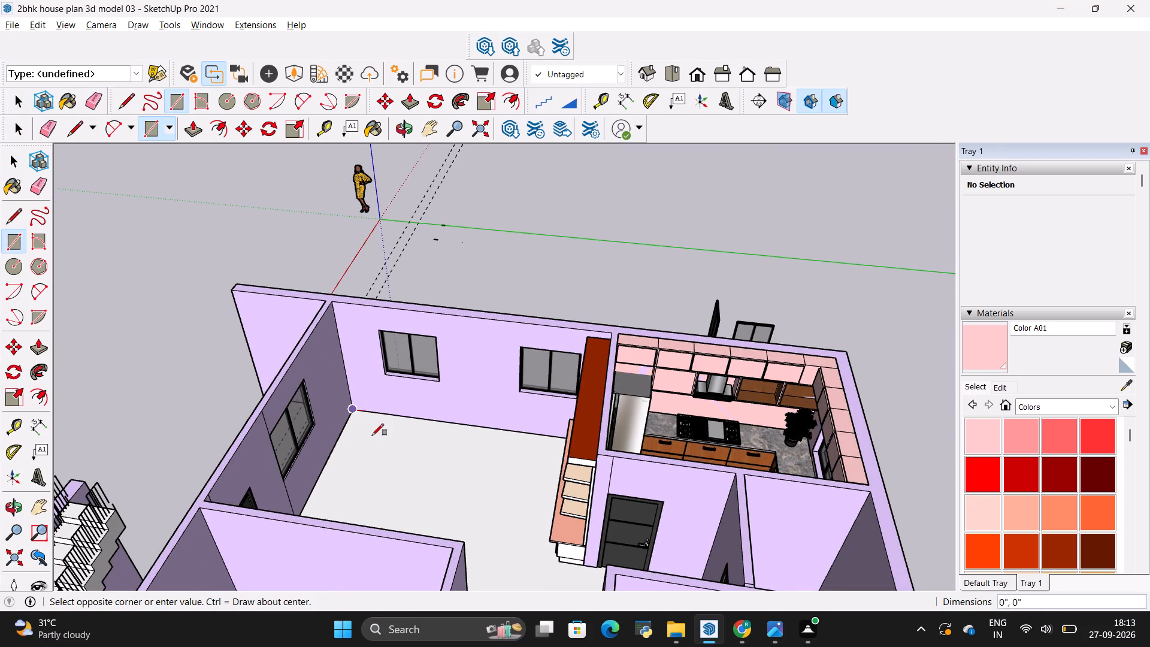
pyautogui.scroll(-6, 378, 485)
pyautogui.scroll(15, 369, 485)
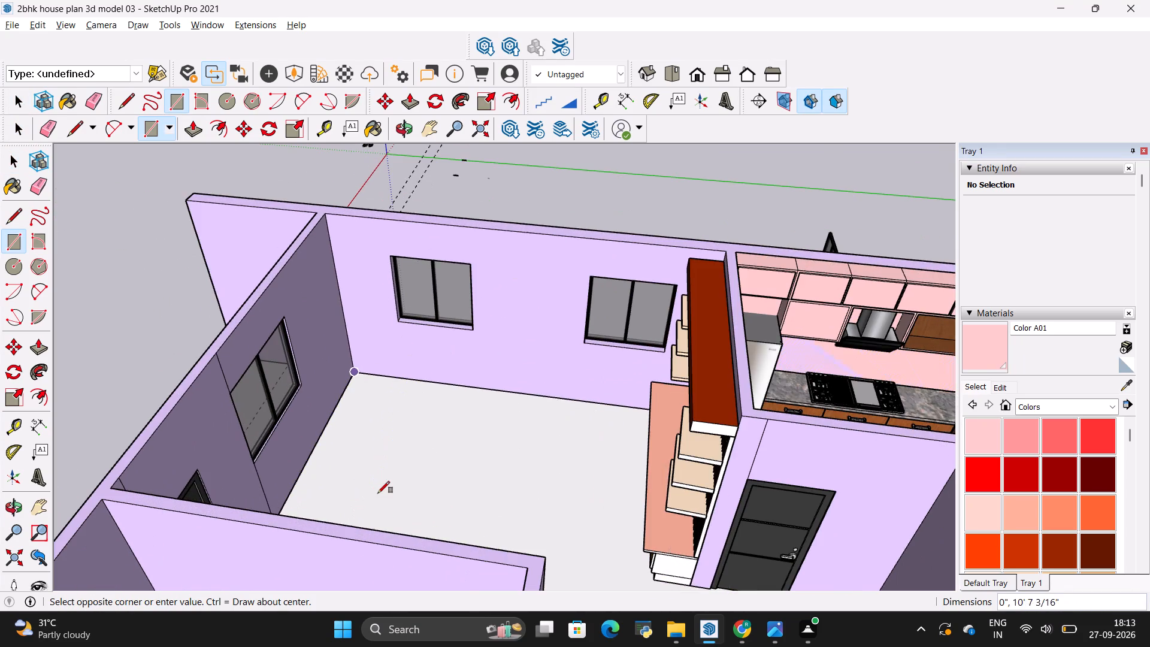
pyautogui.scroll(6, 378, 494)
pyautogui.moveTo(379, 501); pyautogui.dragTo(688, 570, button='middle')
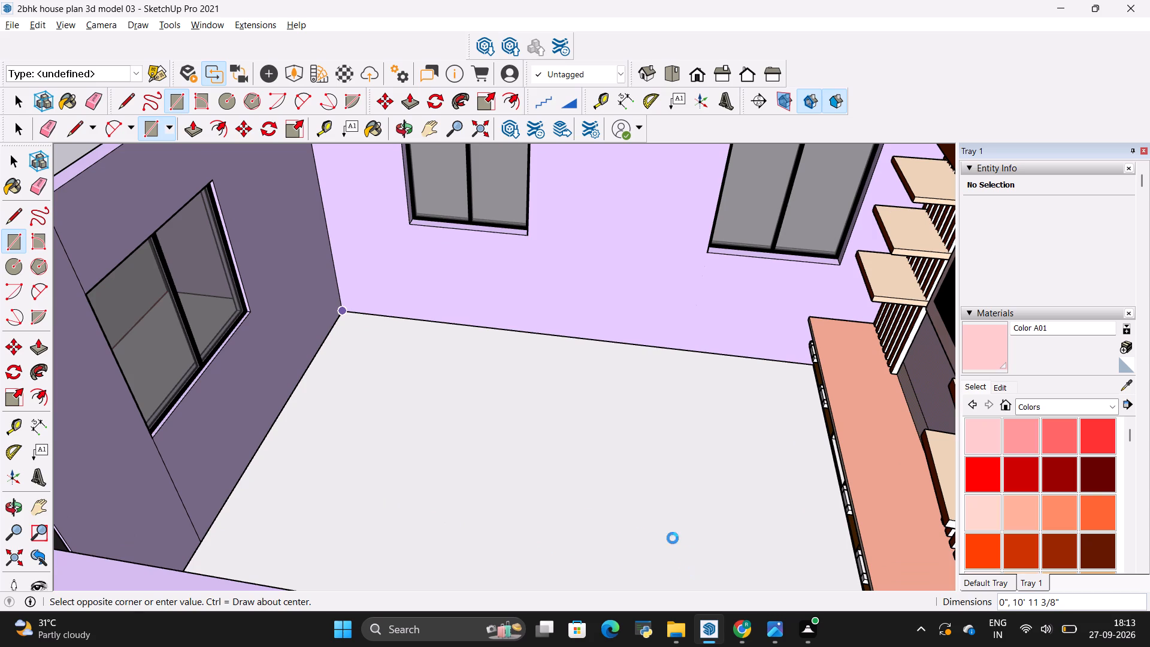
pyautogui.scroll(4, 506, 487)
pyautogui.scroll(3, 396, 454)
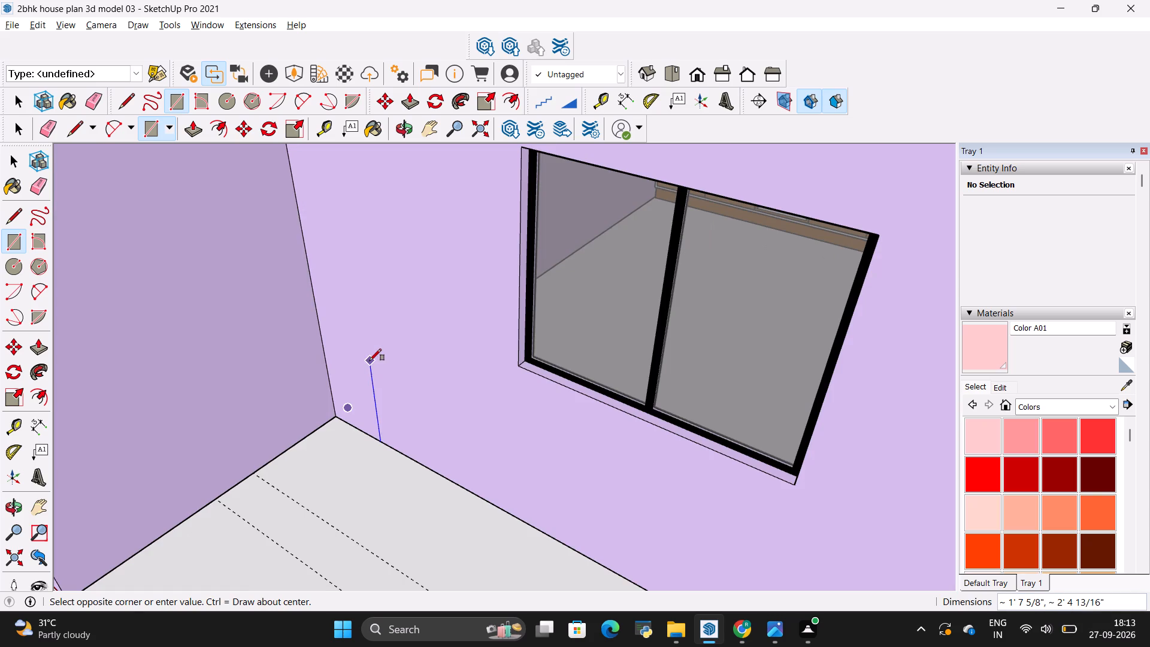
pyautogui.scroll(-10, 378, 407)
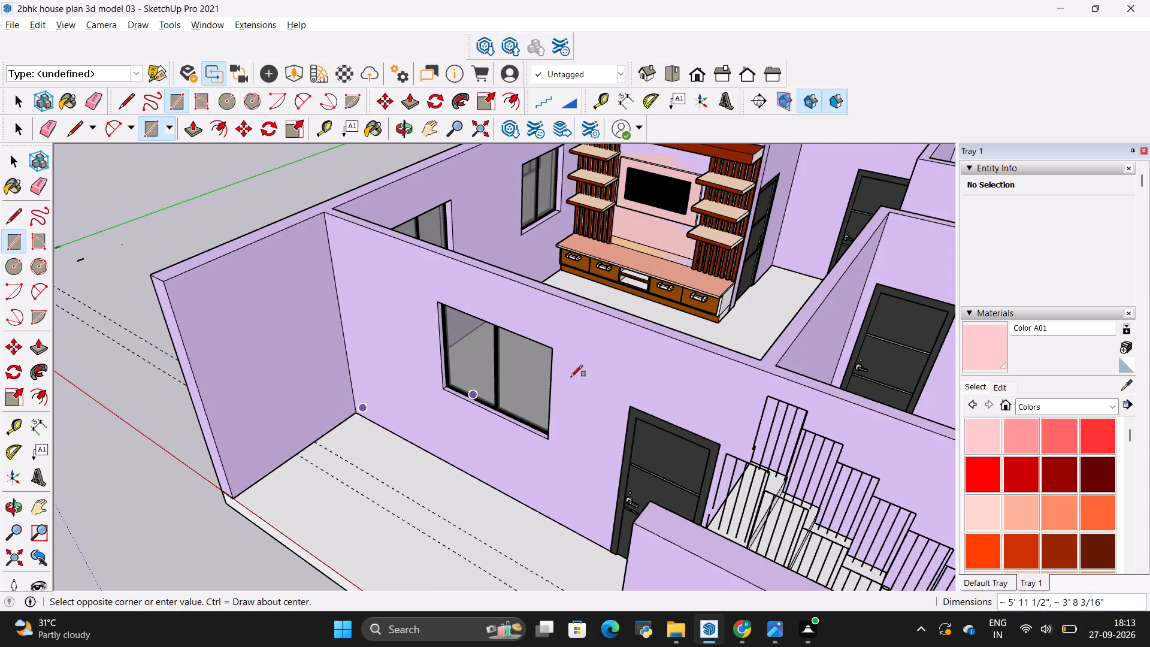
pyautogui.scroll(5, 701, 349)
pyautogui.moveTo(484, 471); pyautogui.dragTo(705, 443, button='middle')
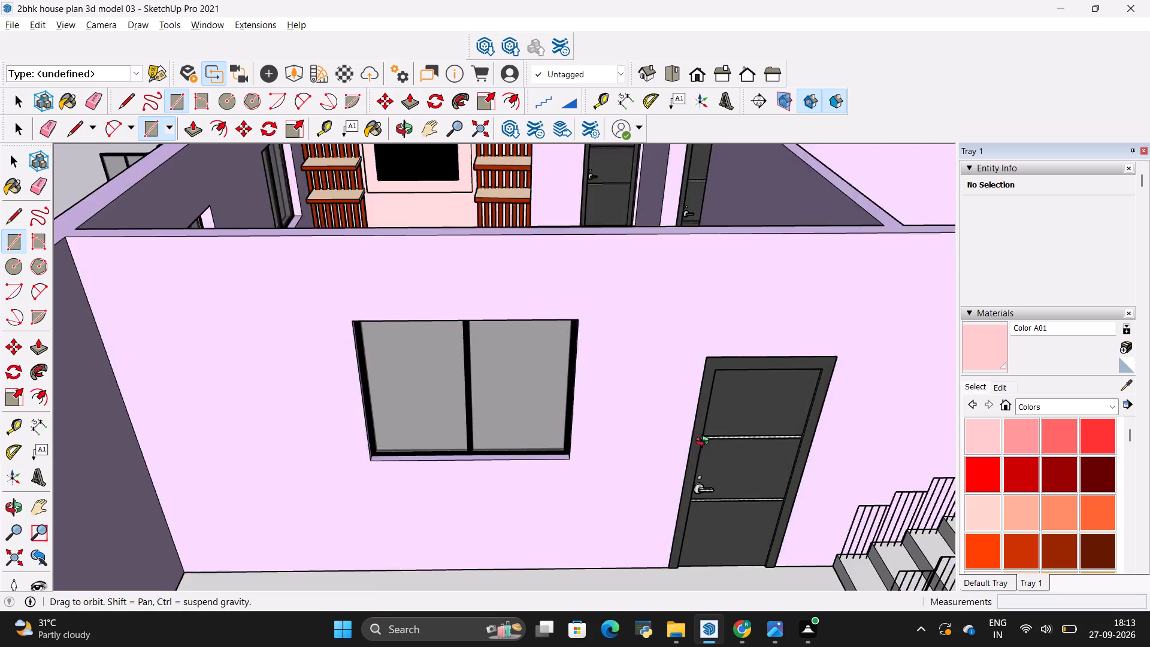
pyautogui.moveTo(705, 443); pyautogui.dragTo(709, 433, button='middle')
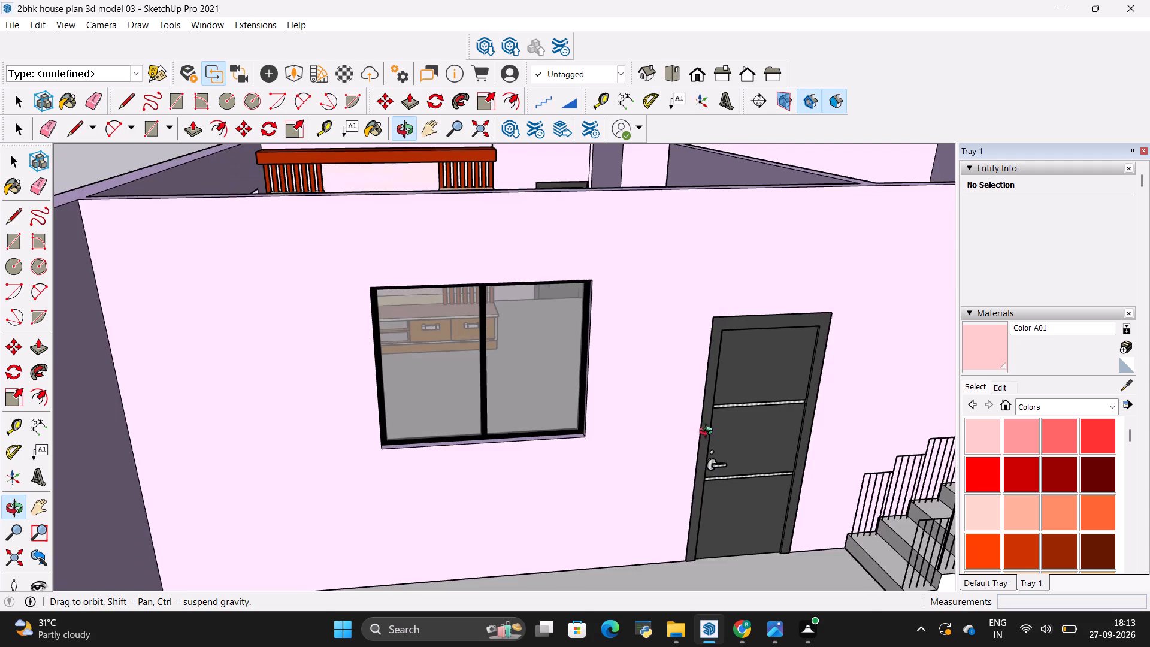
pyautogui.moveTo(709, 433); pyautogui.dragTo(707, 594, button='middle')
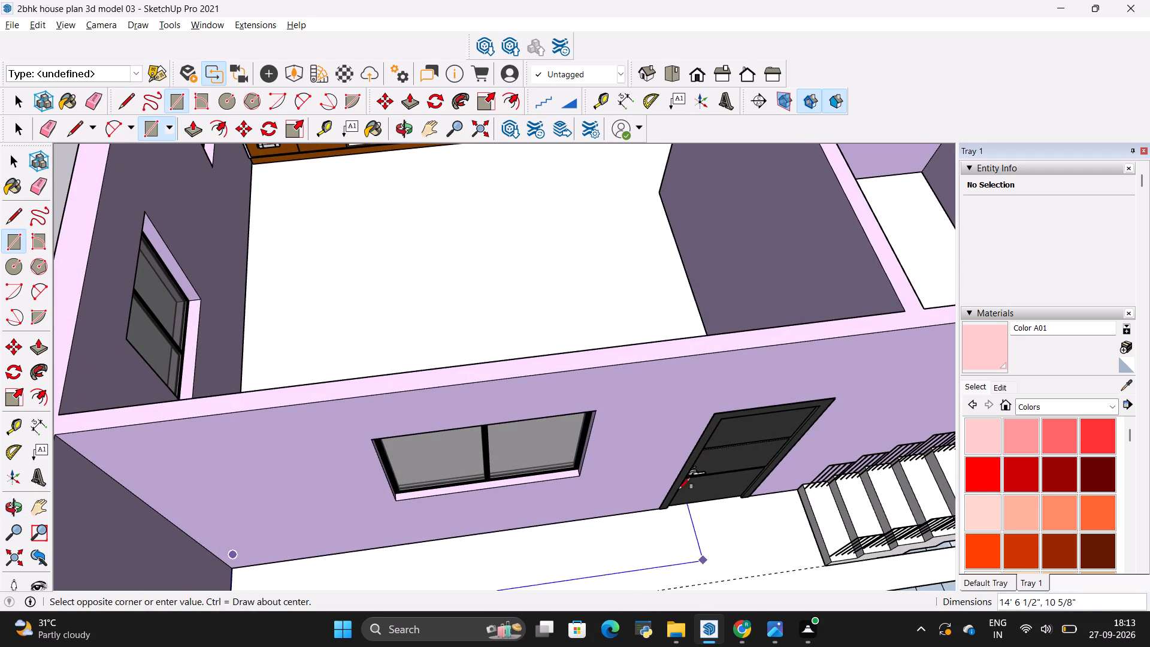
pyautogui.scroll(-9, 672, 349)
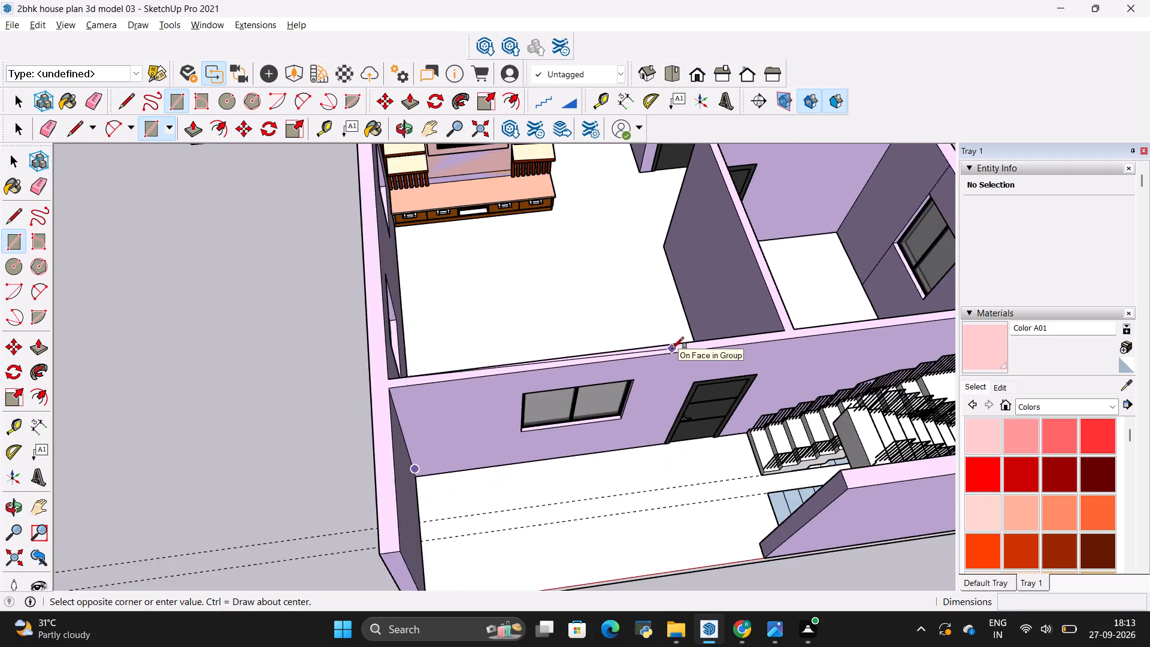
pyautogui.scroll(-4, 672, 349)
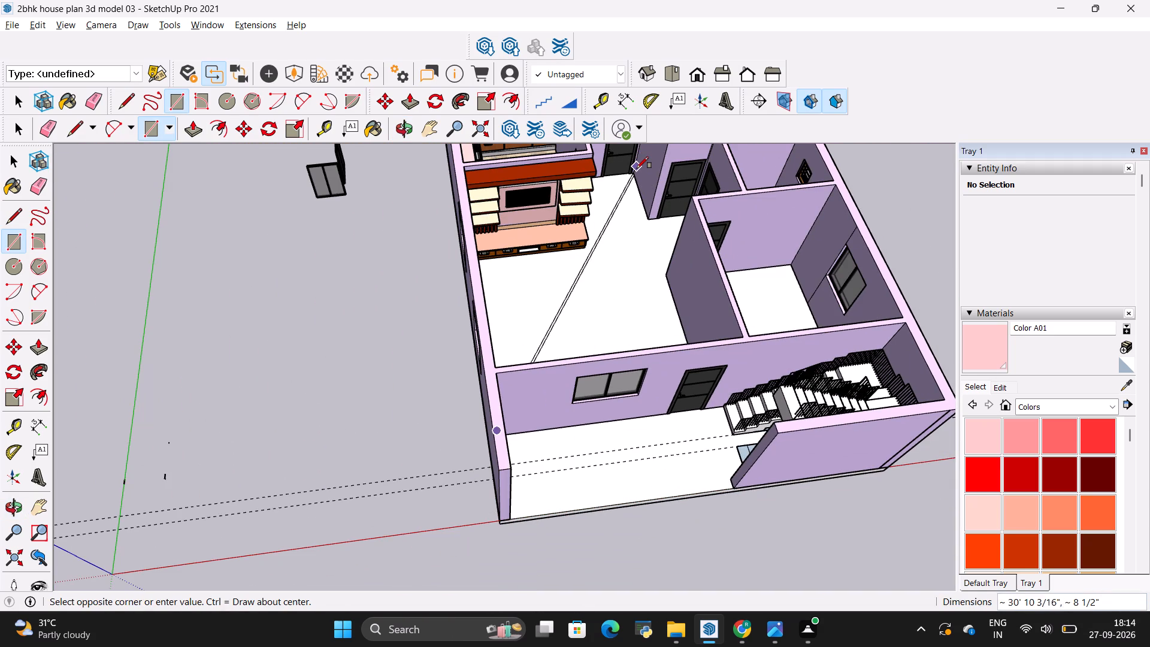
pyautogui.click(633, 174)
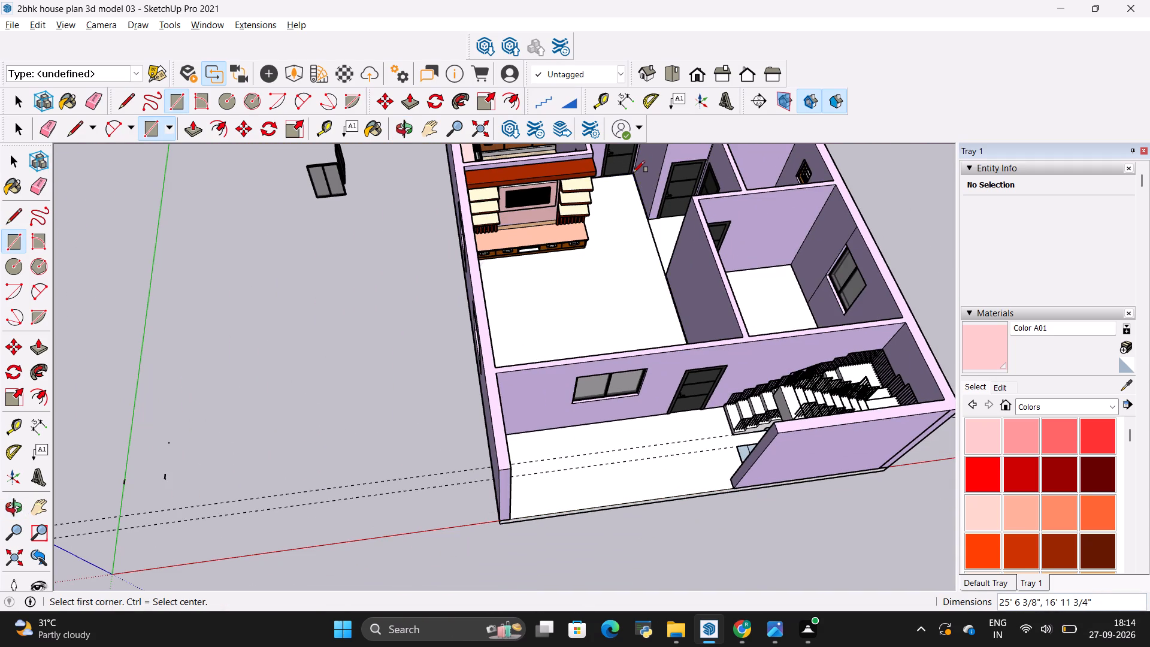
# Examine the new living room floor face from several angles and distances, including along the surrounding walls.
pyautogui.scroll(20, 608, 350)
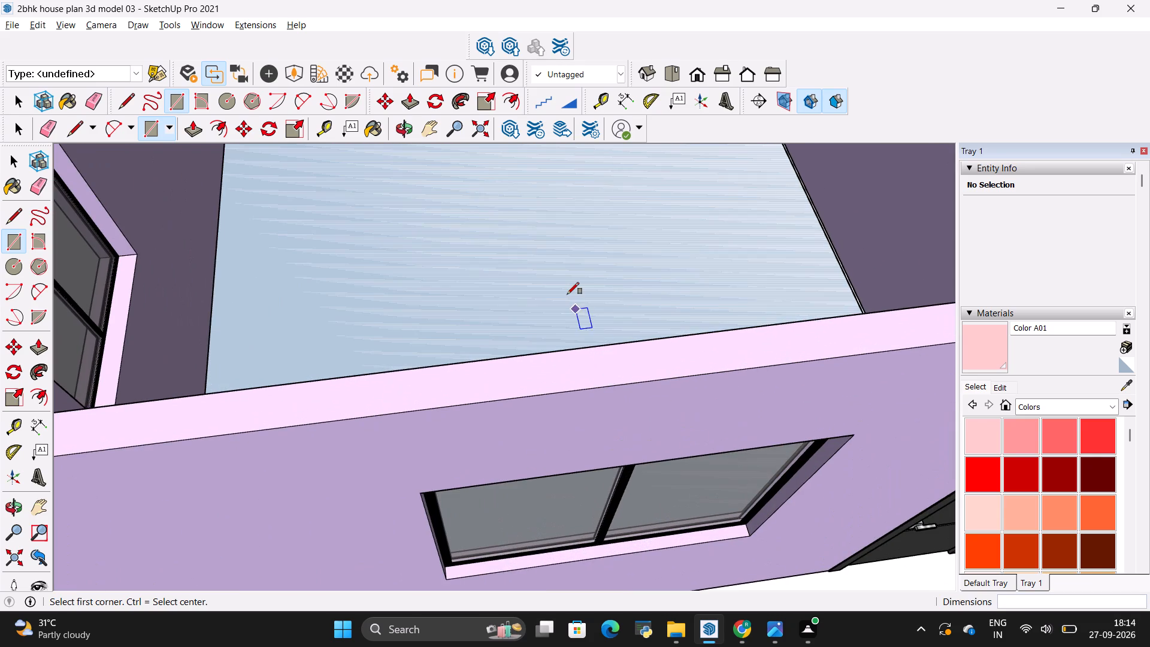
pyautogui.hotkey('alt', 'Tab')
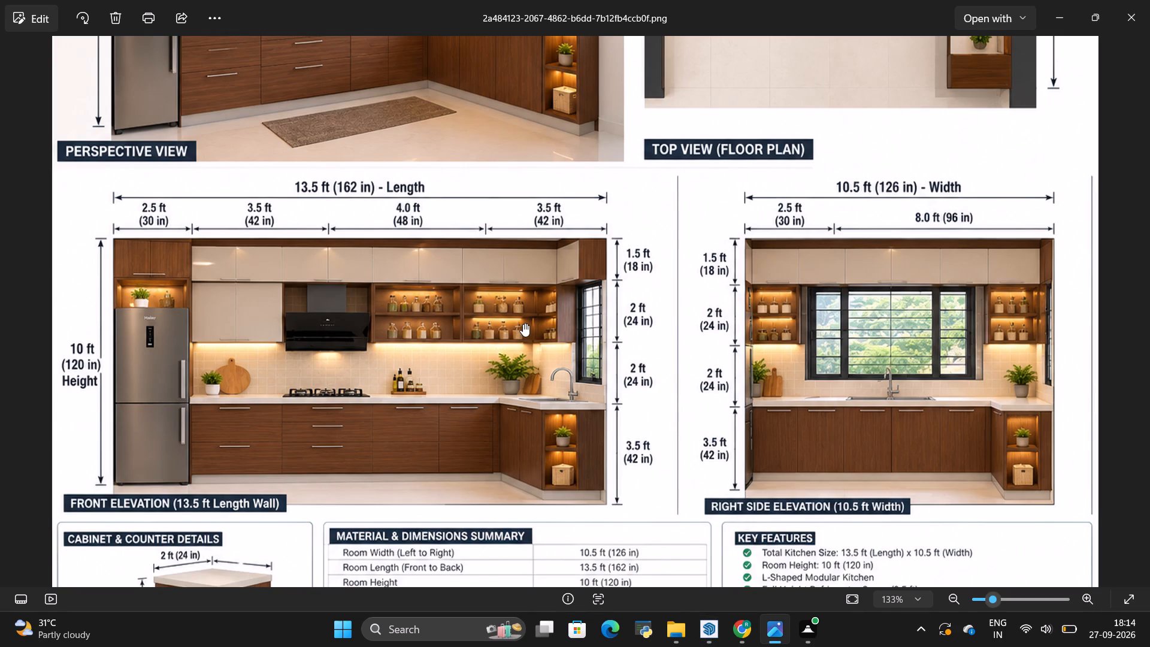
pyautogui.hotkey('alt', 'Tab')
pyautogui.scroll(4, 494, 288)
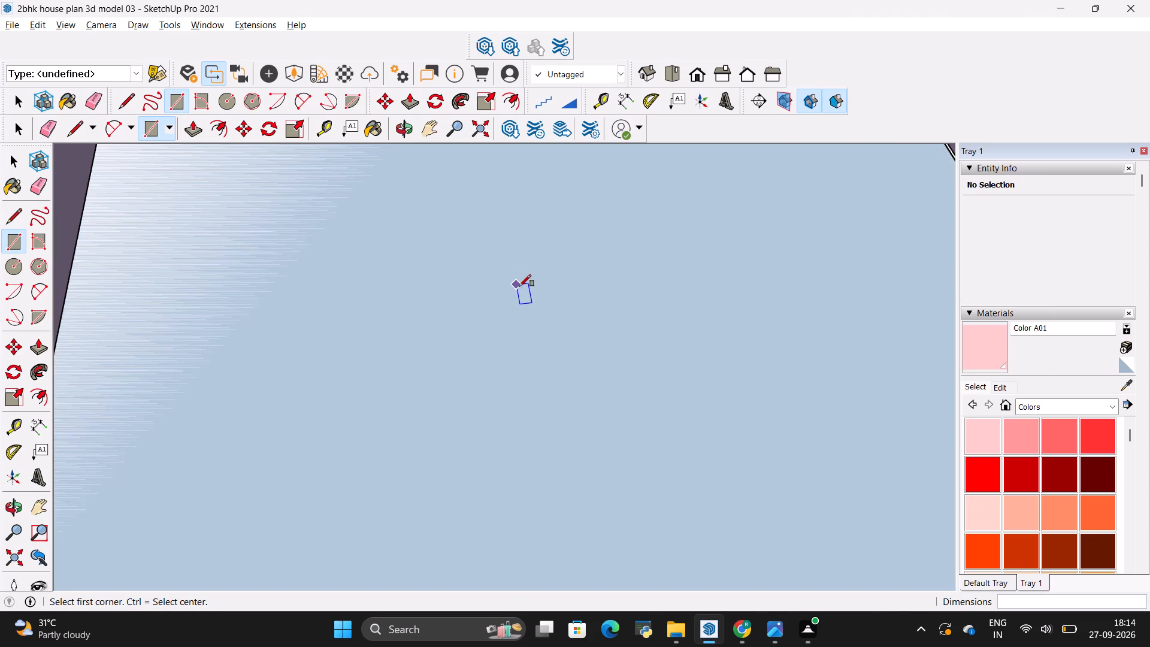
pyautogui.scroll(-4, 520, 286)
pyautogui.moveTo(551, 303); pyautogui.dragTo(381, 318, button='middle')
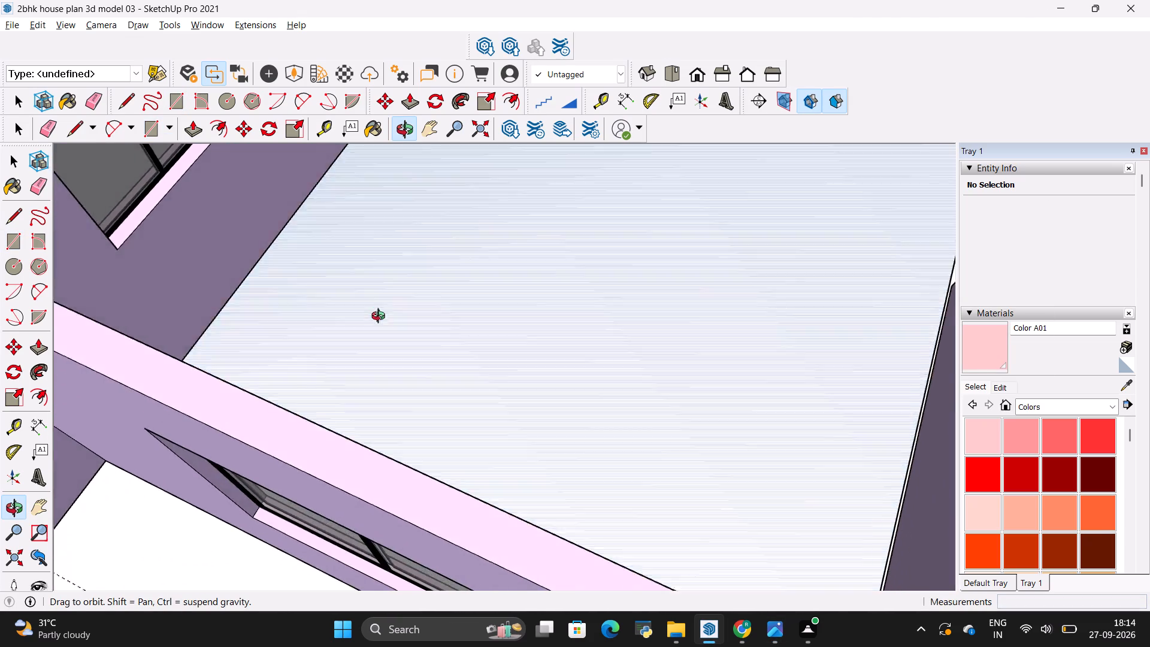
pyautogui.moveTo(381, 318); pyautogui.dragTo(349, 307, button='middle')
pyautogui.scroll(-5, 460, 272)
pyautogui.scroll(2, 559, 268)
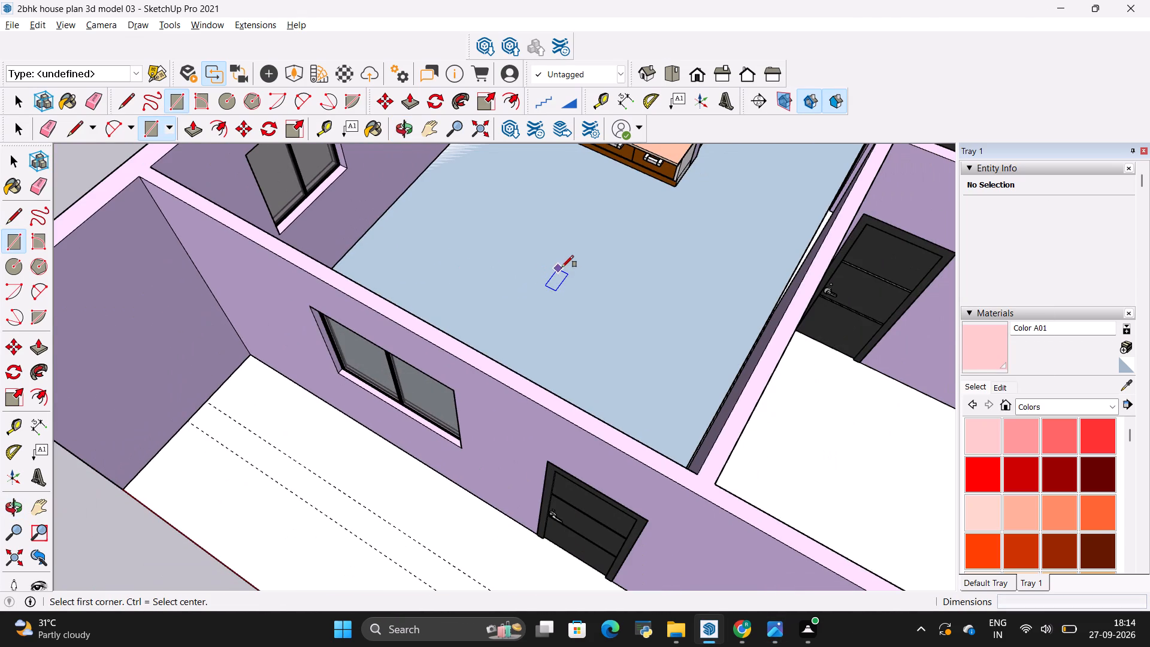
pyautogui.scroll(5, 562, 267)
pyautogui.scroll(-5, 562, 267)
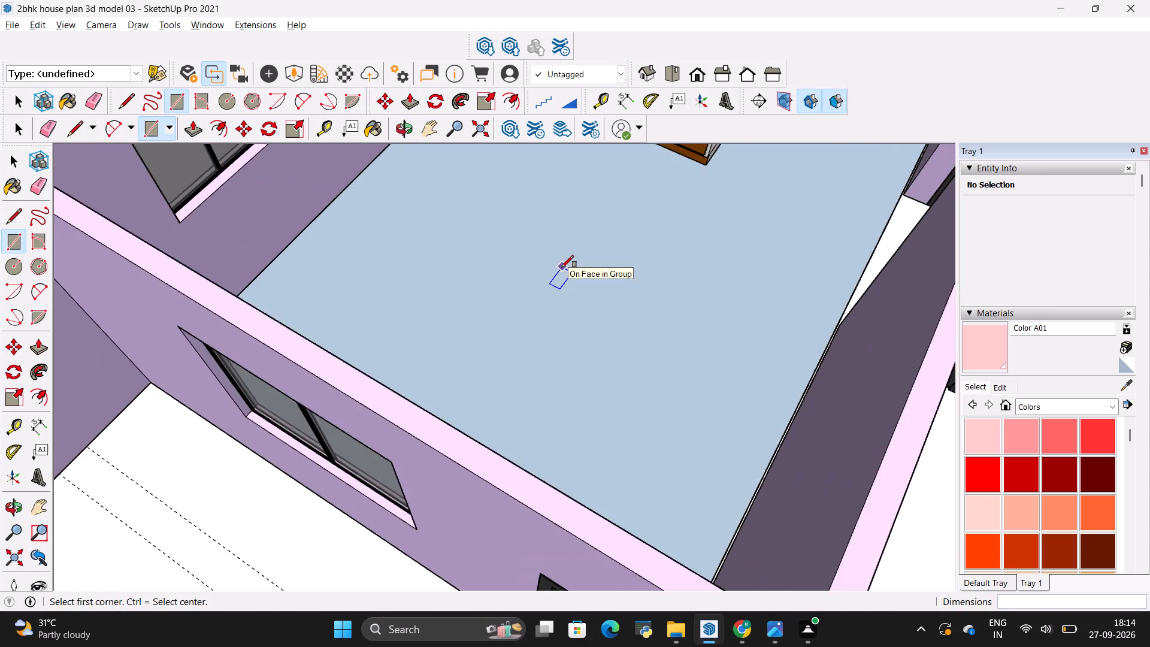
pyautogui.scroll(4, 562, 267)
pyautogui.scroll(-8, 562, 267)
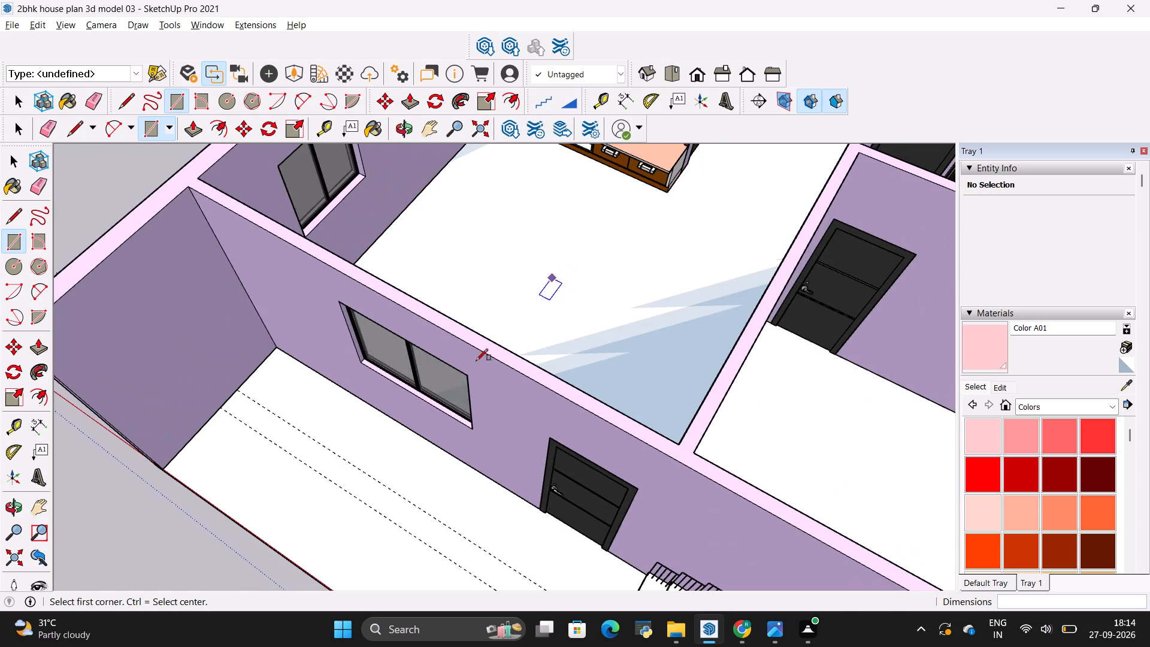
pyautogui.scroll(10, 367, 474)
pyautogui.scroll(8, 411, 424)
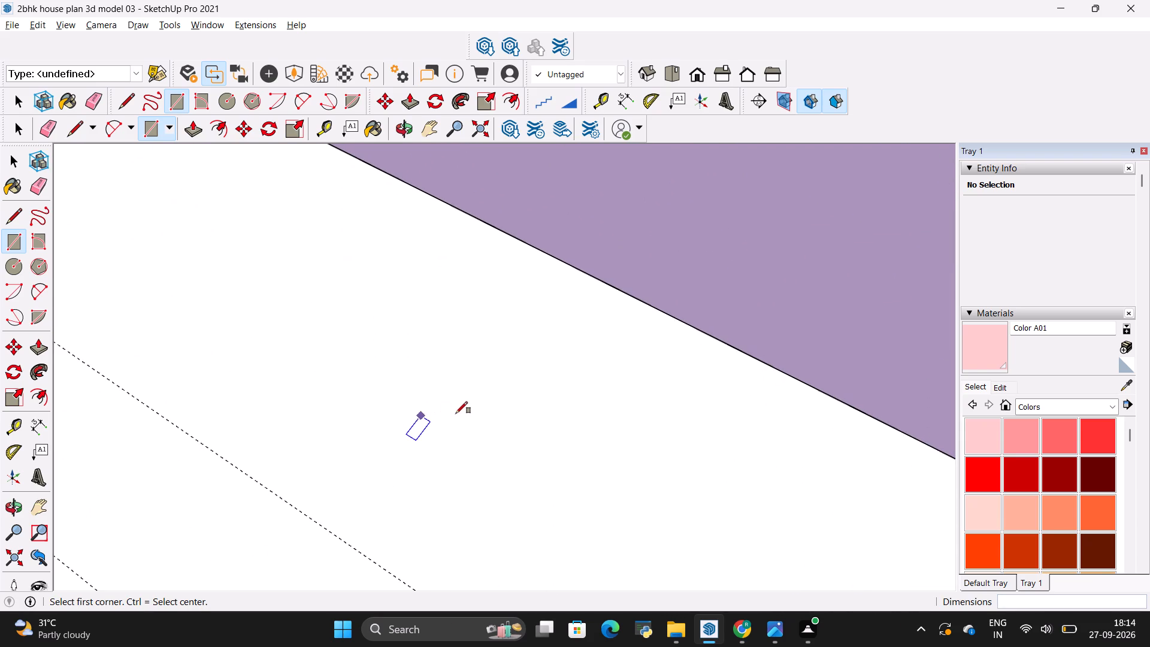
pyautogui.scroll(-20, 462, 413)
pyautogui.scroll(-3, 462, 413)
pyautogui.scroll(4, 631, 304)
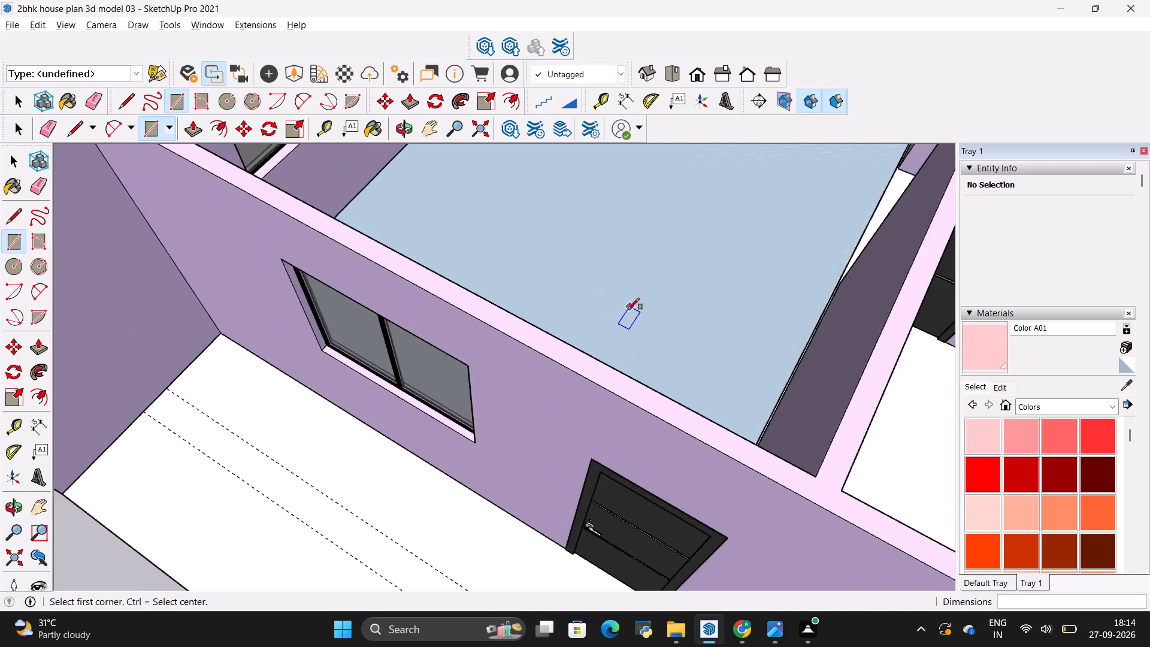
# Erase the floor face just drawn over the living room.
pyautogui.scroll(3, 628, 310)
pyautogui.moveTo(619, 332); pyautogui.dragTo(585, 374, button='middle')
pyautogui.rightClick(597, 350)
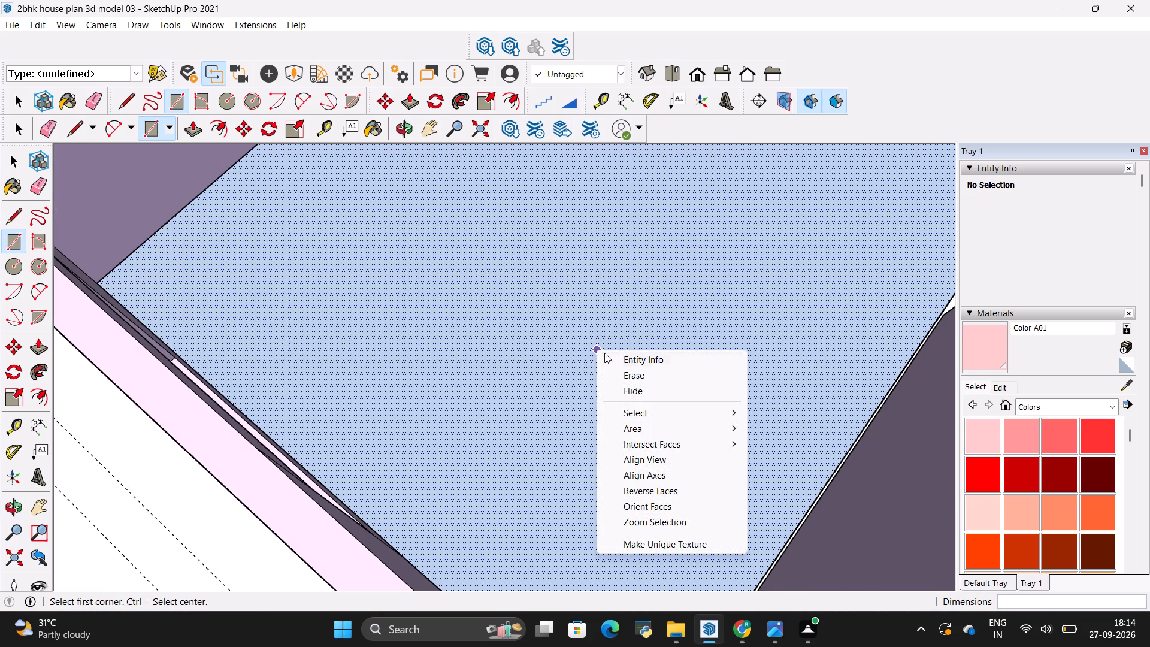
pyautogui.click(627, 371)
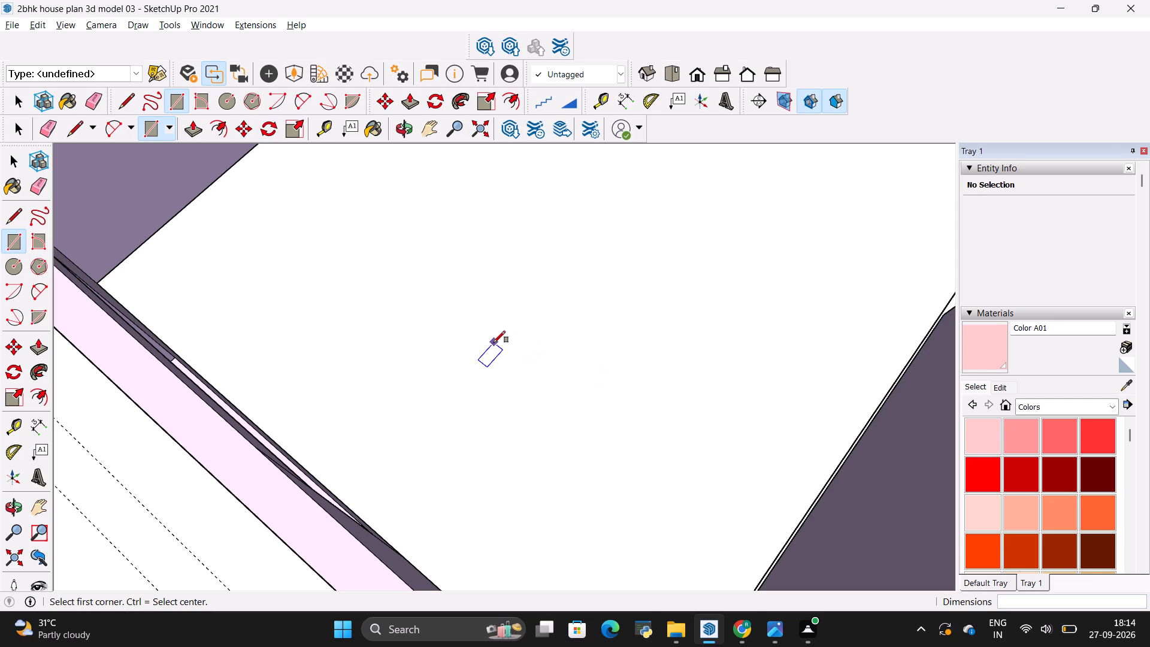
# Inside the house group, draw a living room floor rectangle of about 25' 7" by 17' between opposite wall corners.
pyautogui.press('space')
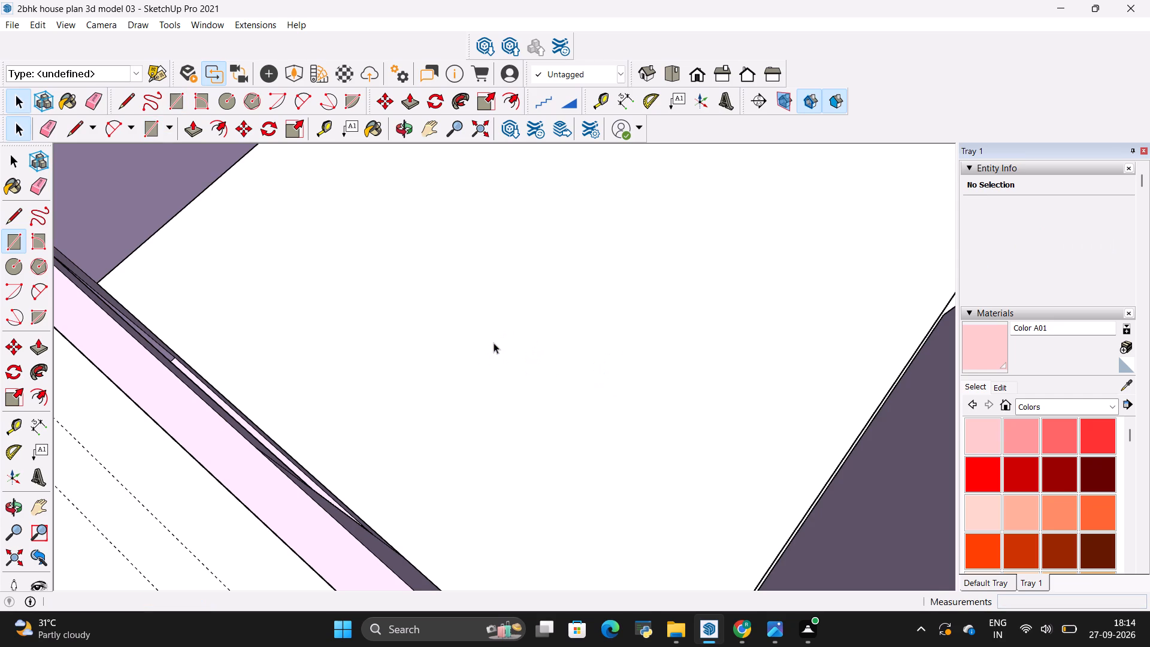
pyautogui.doubleClick(494, 343)
pyautogui.scroll(5, 494, 343)
pyautogui.scroll(-5, 494, 343)
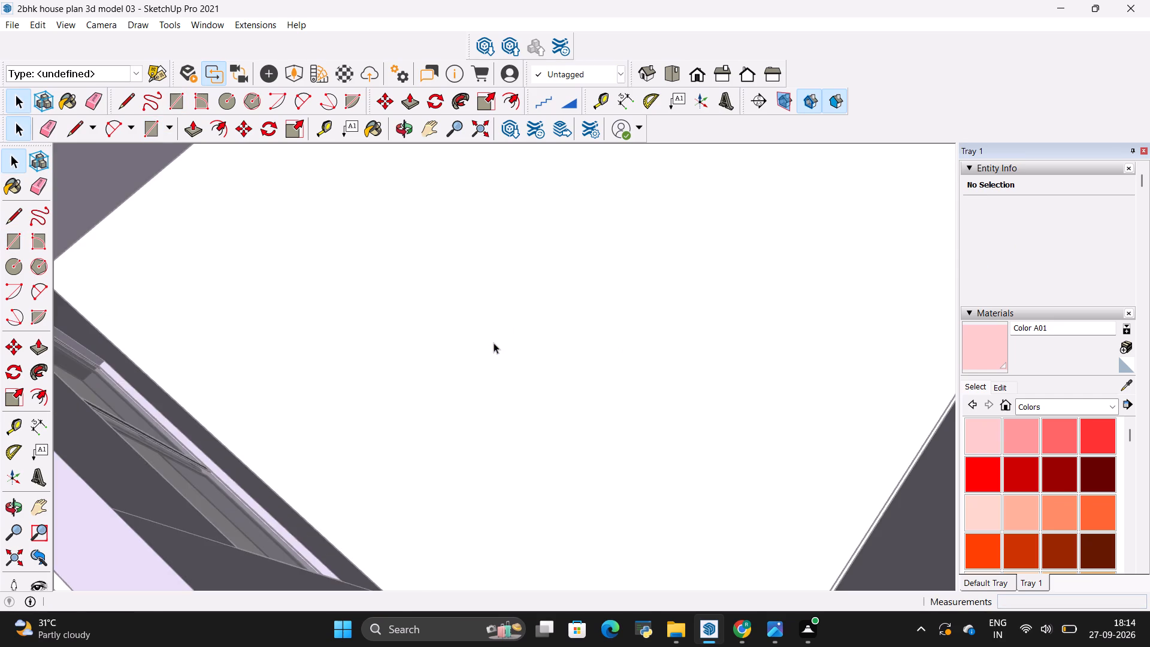
pyautogui.moveTo(494, 343); pyautogui.dragTo(446, 386, button='middle')
pyautogui.press('r')
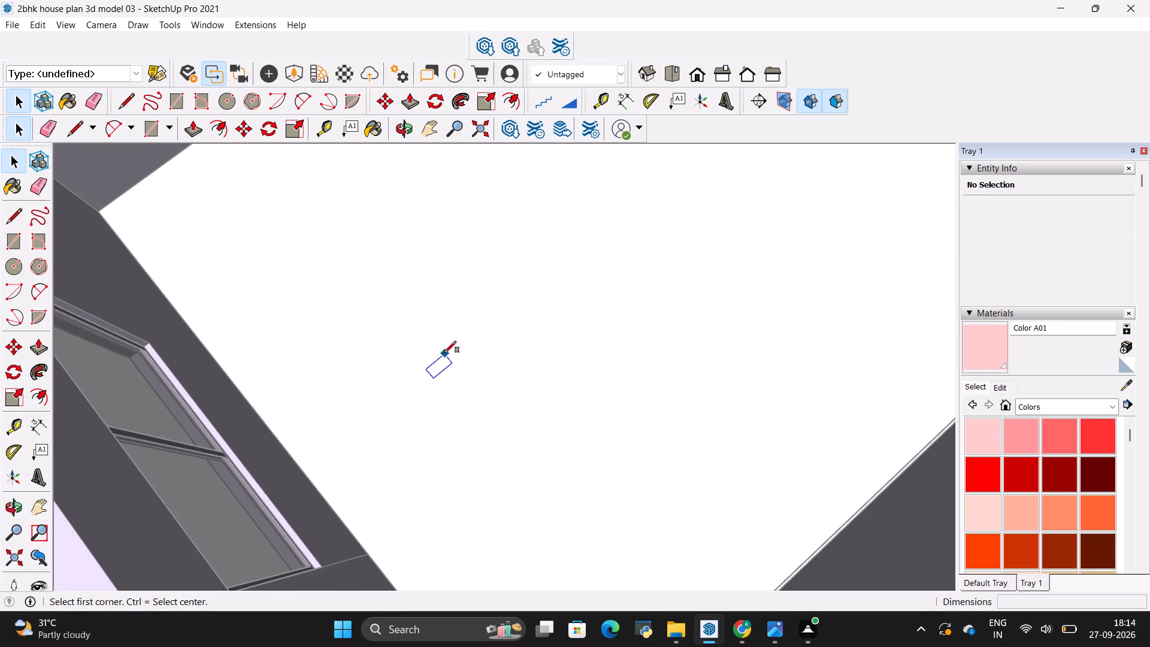
pyautogui.click(97, 217)
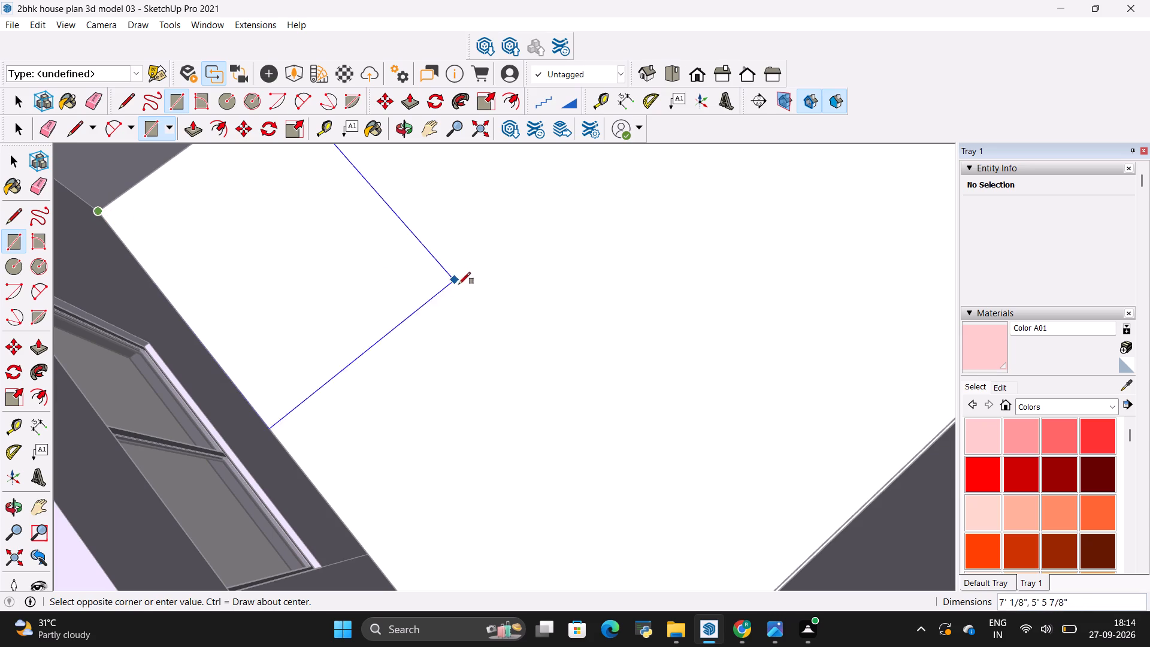
pyautogui.scroll(-4, 464, 289)
pyautogui.scroll(1, 627, 247)
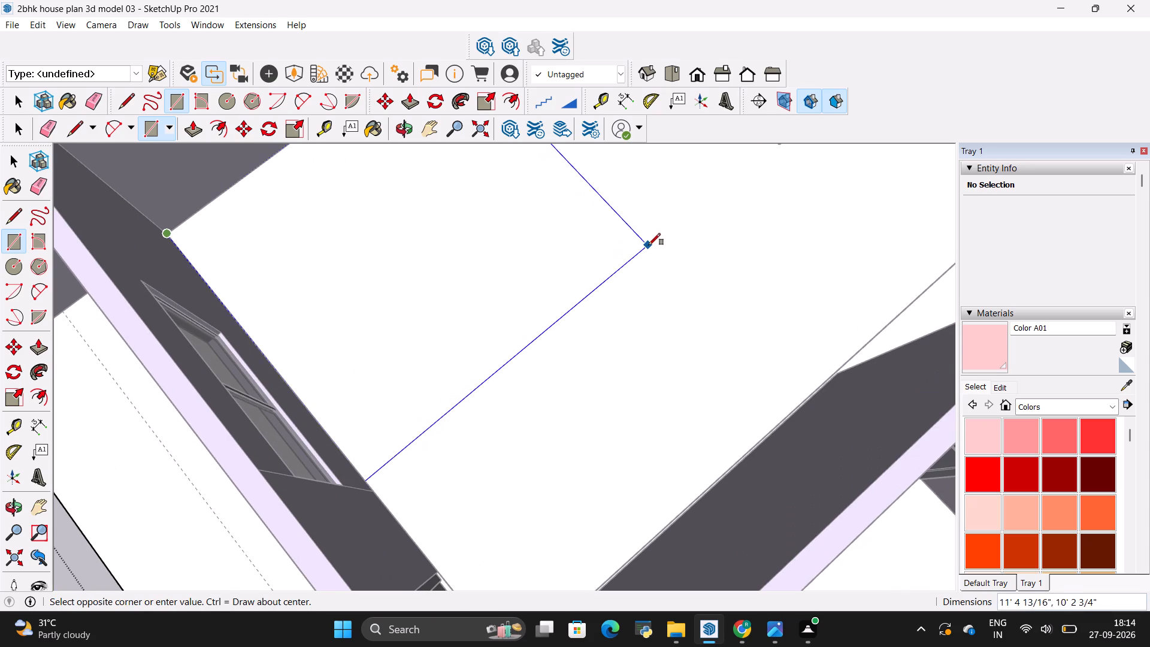
pyautogui.keyDown('shift'); pyautogui.moveTo(649, 245); pyautogui.dragTo(317, 382, button='middle'); pyautogui.keyUp('shift')
pyautogui.scroll(1, 916, 241)
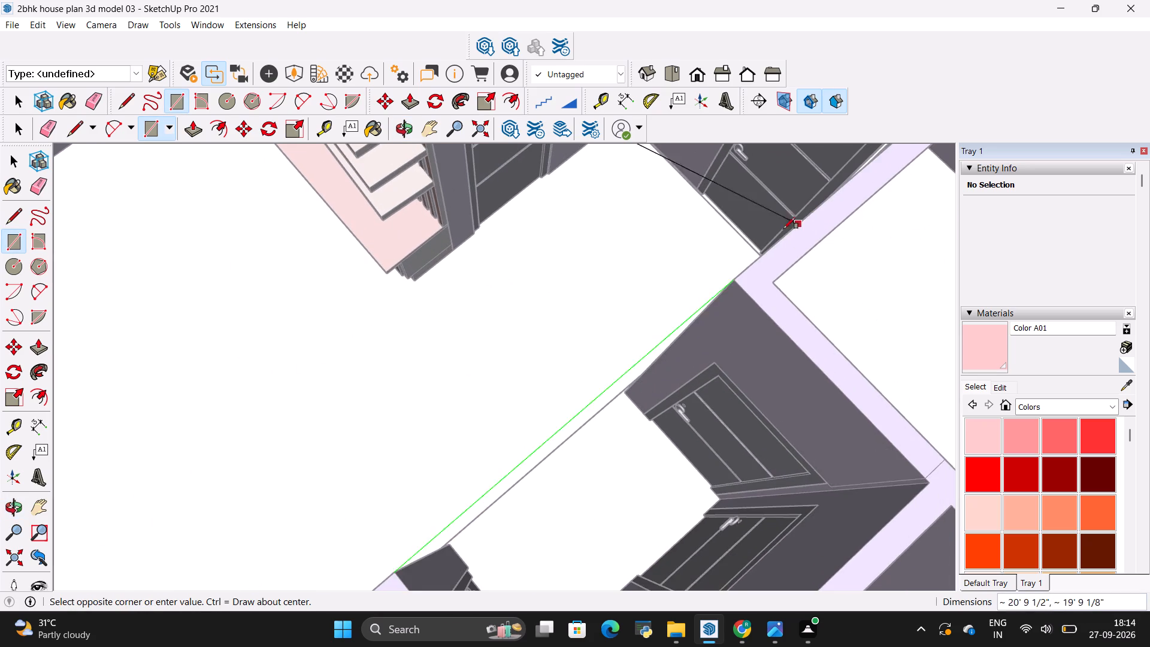
pyautogui.scroll(15, 779, 234)
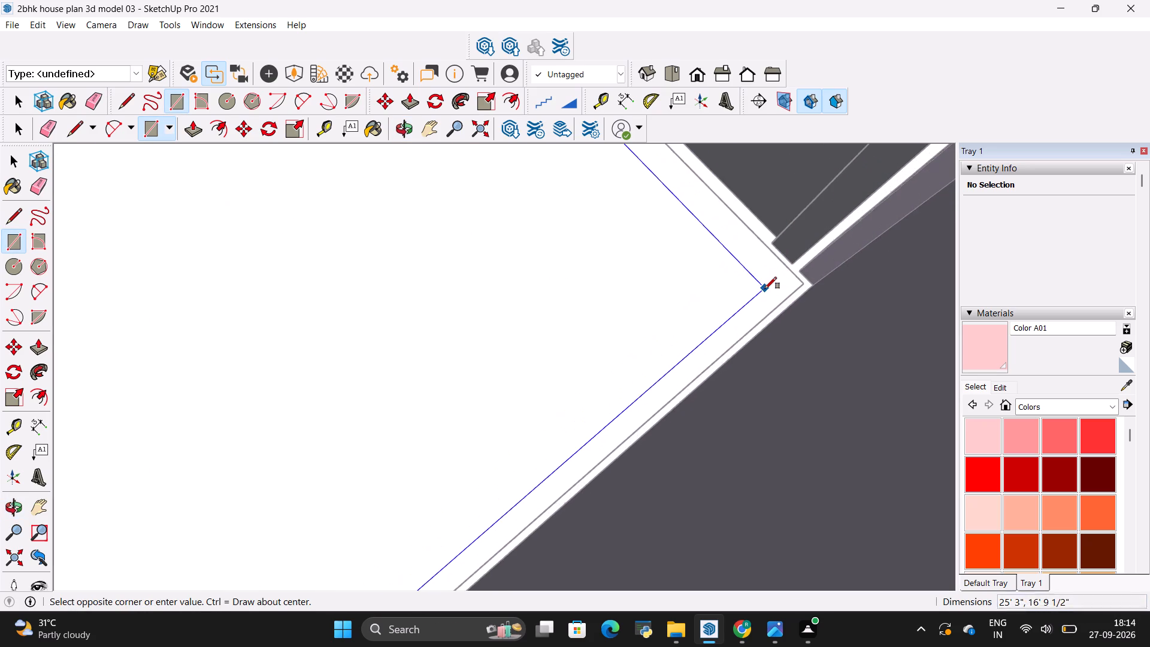
pyautogui.scroll(1, 765, 289)
pyautogui.scroll(8, 825, 283)
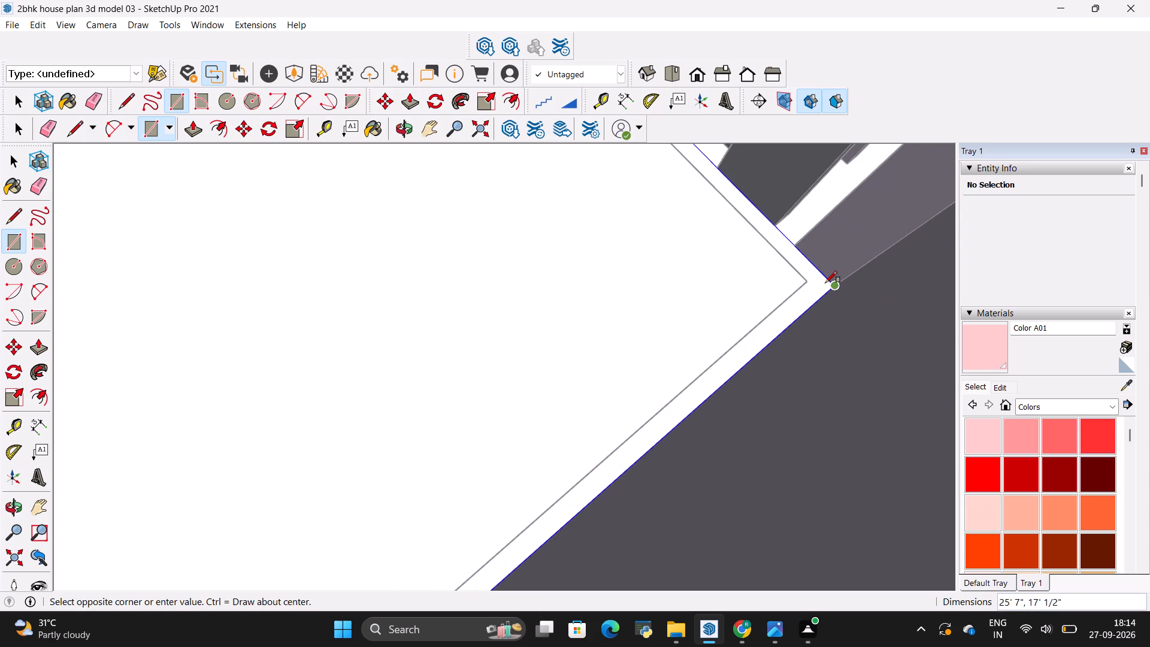
pyautogui.click(825, 283)
pyautogui.scroll(-4, 571, 306)
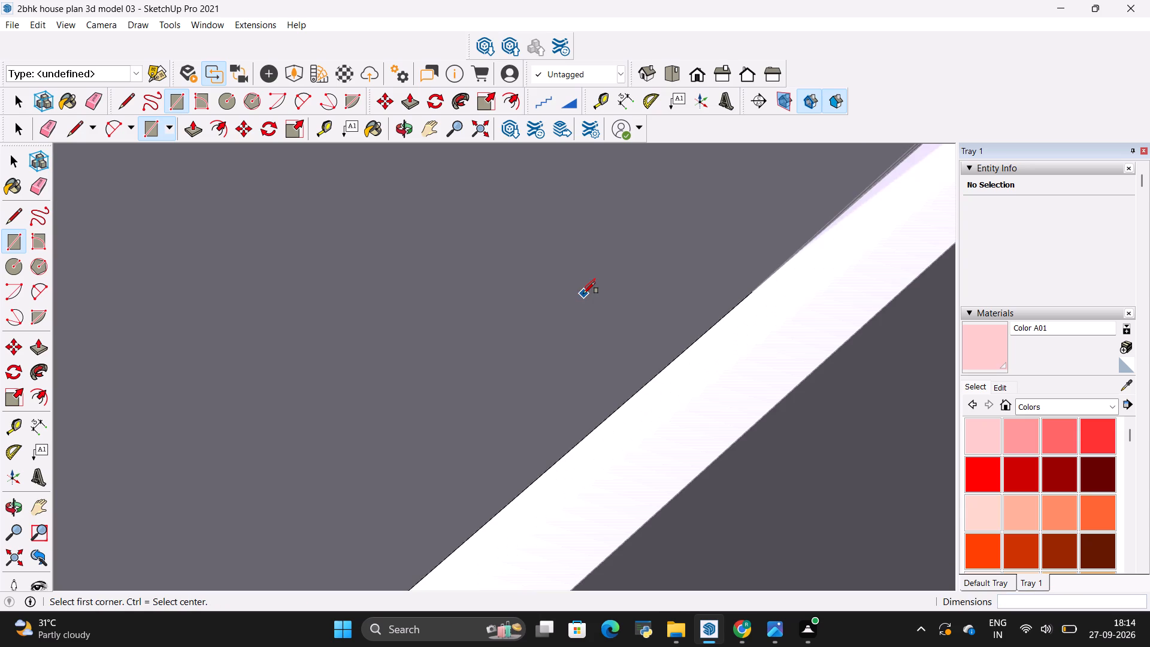
pyautogui.scroll(20, 590, 304)
pyautogui.scroll(4, 590, 304)
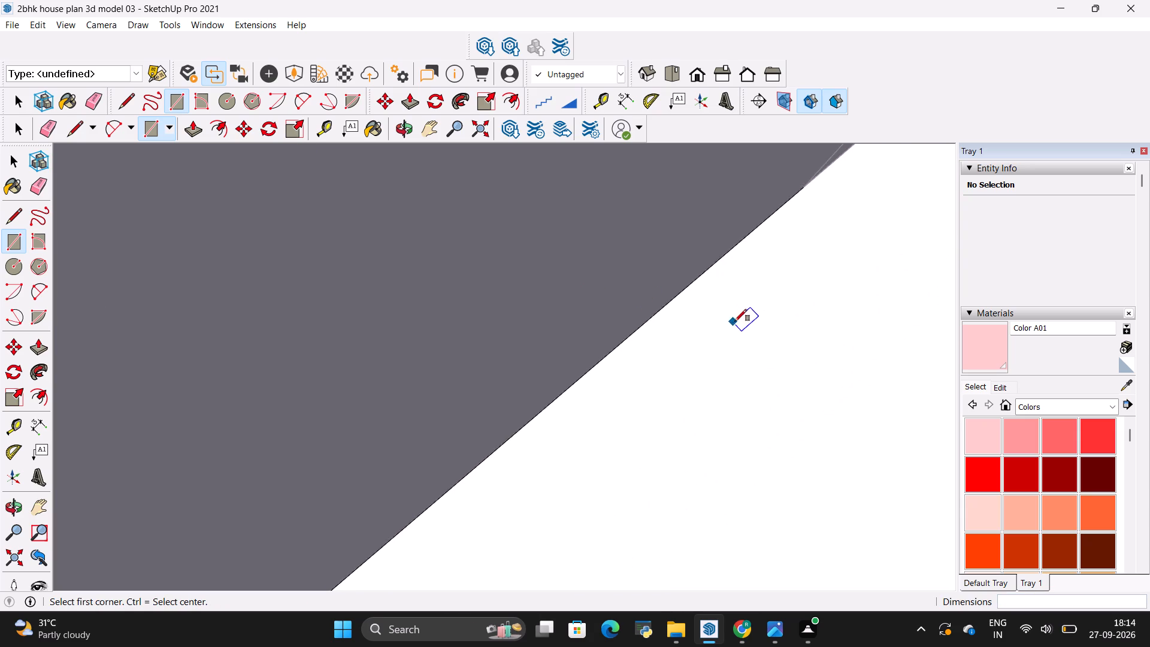
pyautogui.scroll(-20, 736, 321)
pyautogui.scroll(-12, 736, 321)
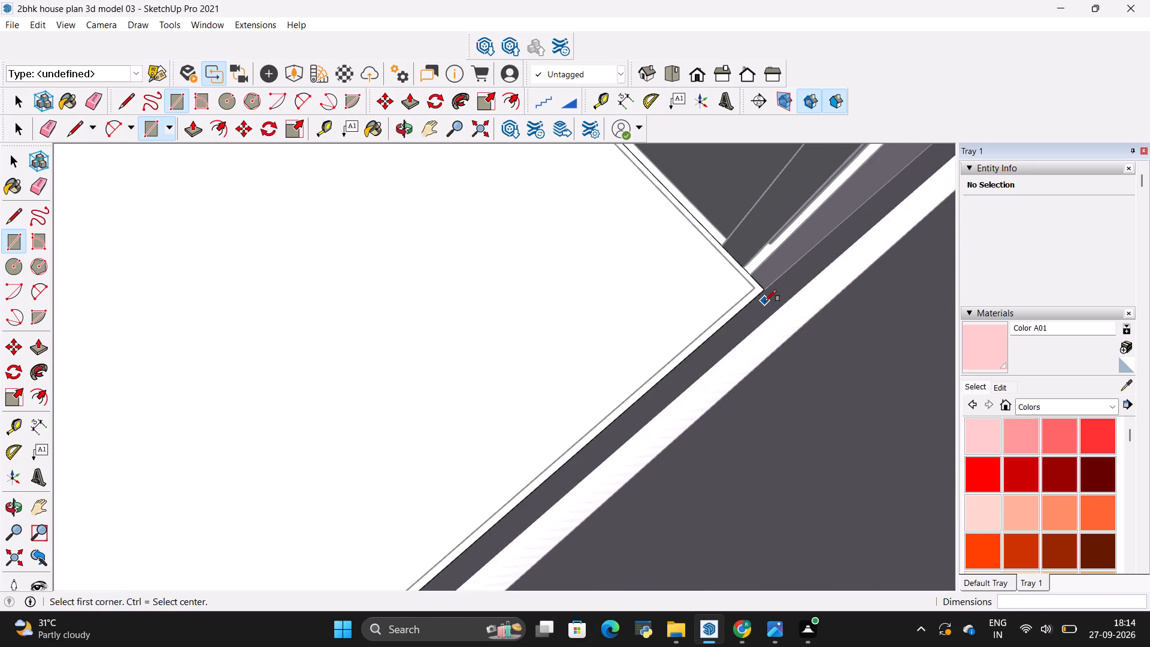
# Examine the new living room floor face and its borders from the wall corner out to the whole room.
pyautogui.scroll(-20, 765, 301)
pyautogui.scroll(-3, 765, 301)
pyautogui.scroll(-5, 683, 301)
pyautogui.scroll(-2, 512, 294)
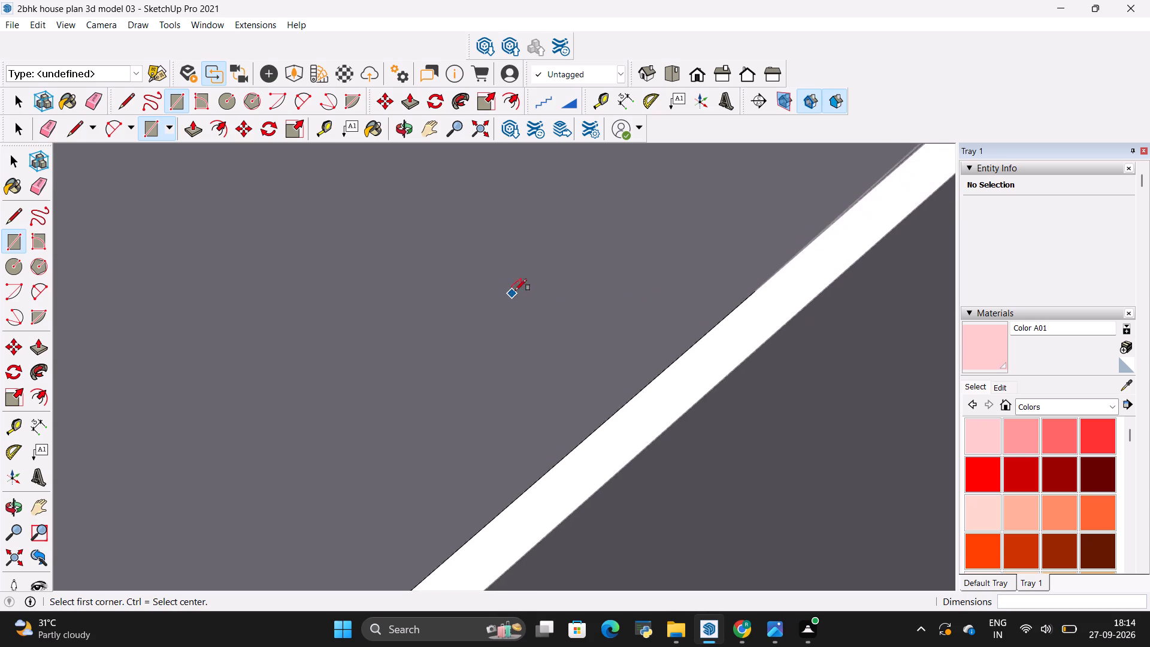
pyautogui.scroll(-20, 515, 291)
pyautogui.scroll(-17, 515, 291)
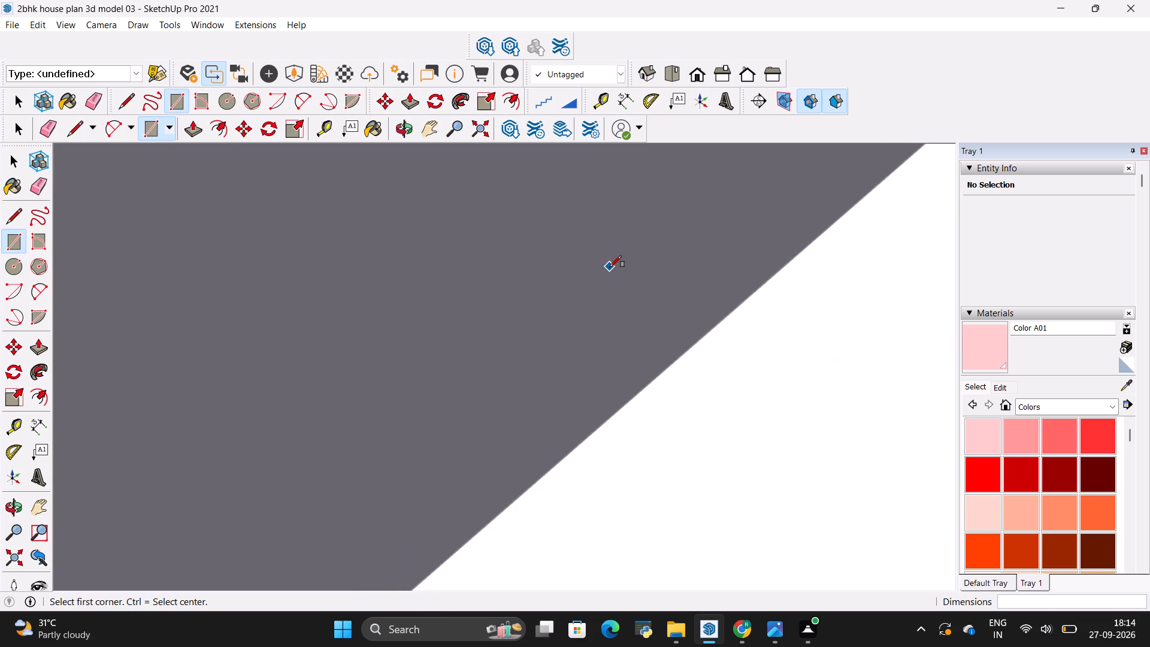
pyautogui.scroll(-20, 610, 267)
pyautogui.scroll(-12, 610, 267)
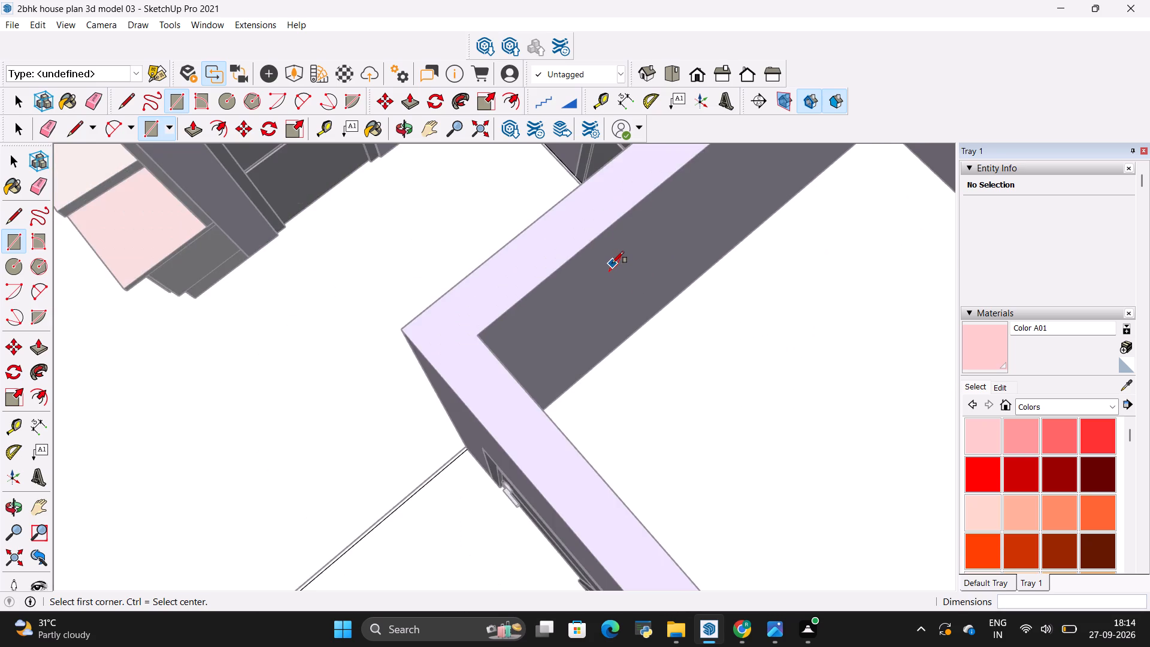
pyautogui.scroll(-16, 612, 263)
pyautogui.scroll(2, 149, 332)
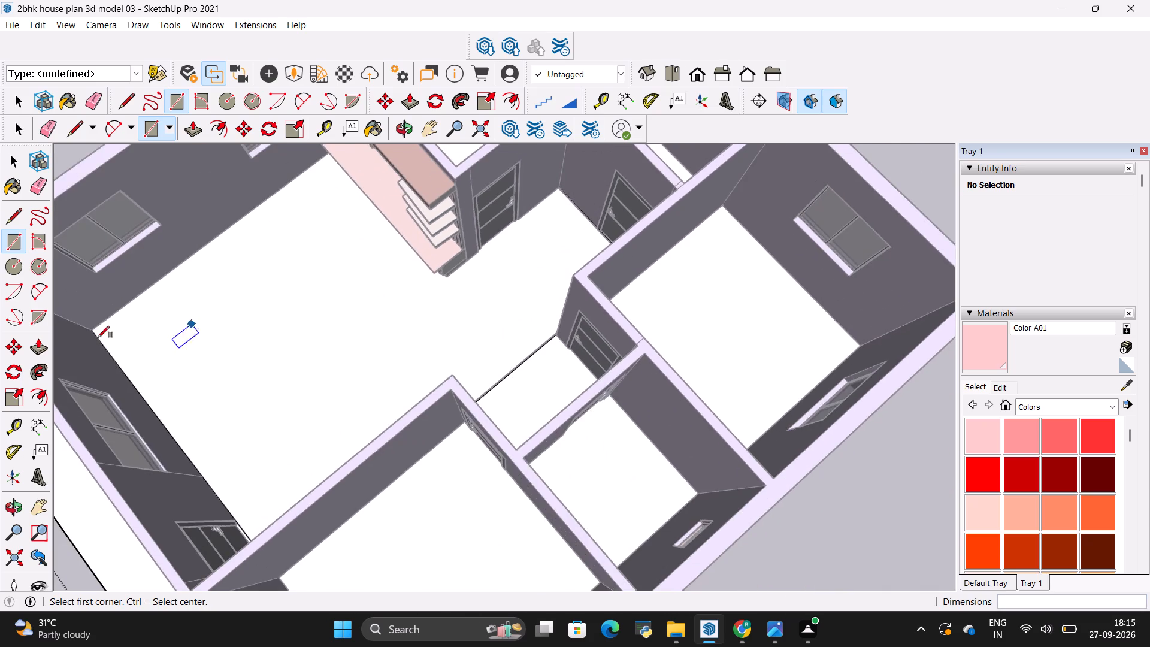
pyautogui.scroll(8, 98, 338)
pyautogui.scroll(5, 416, 307)
pyautogui.scroll(-7, 482, 371)
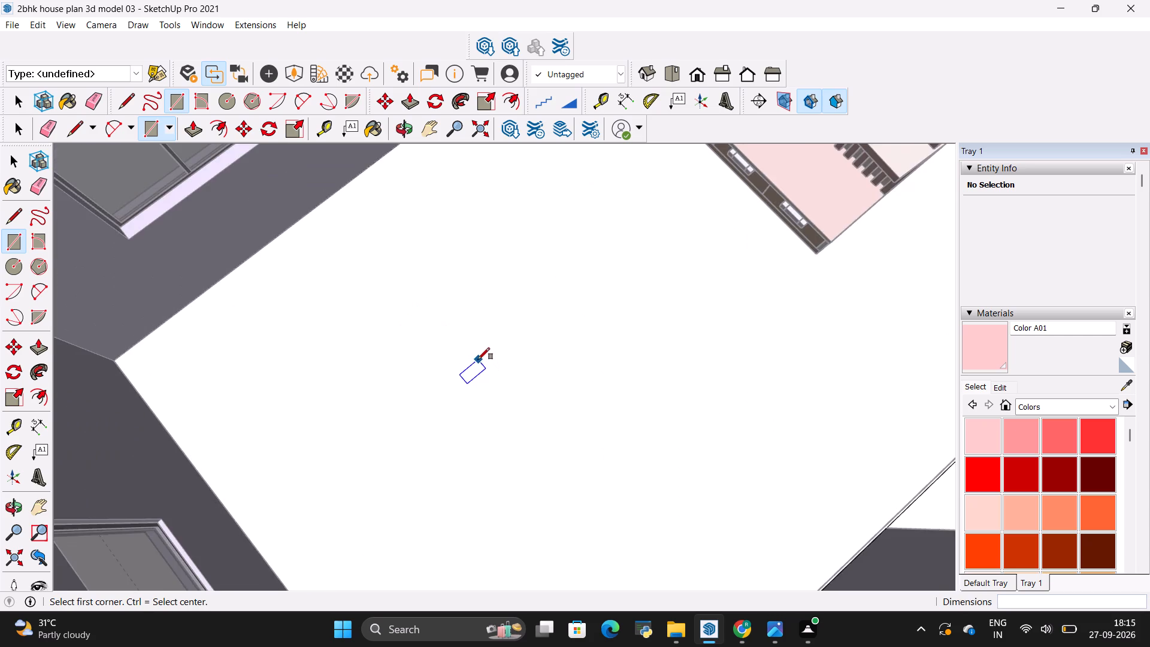
pyautogui.moveTo(481, 365); pyautogui.dragTo(570, 288, button='middle')
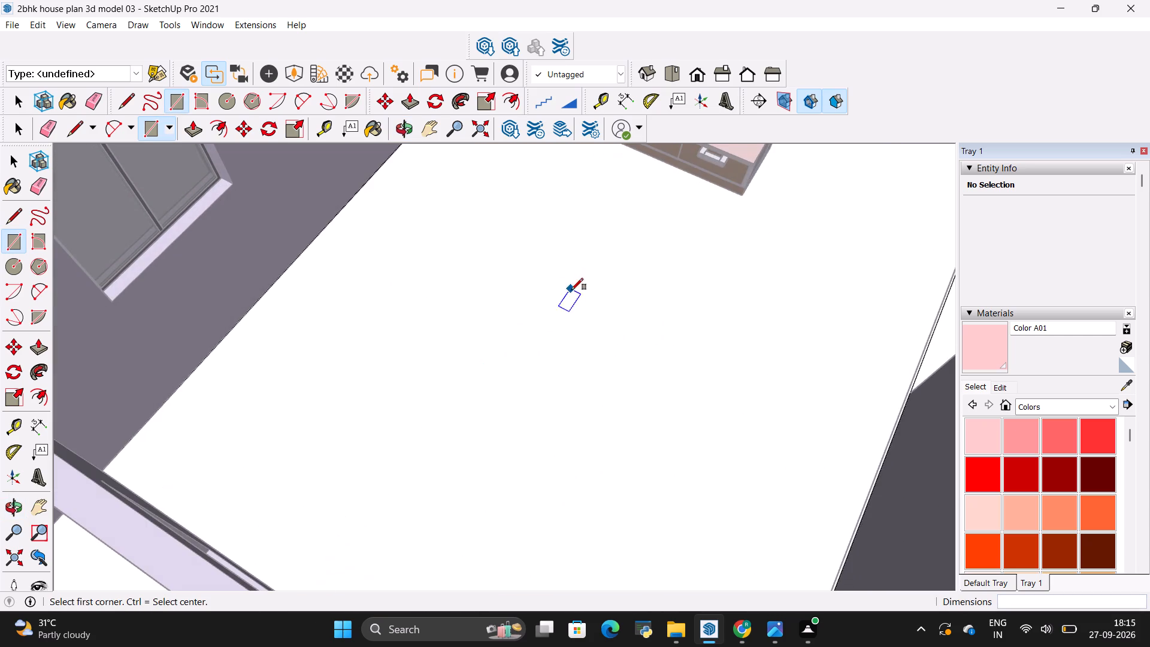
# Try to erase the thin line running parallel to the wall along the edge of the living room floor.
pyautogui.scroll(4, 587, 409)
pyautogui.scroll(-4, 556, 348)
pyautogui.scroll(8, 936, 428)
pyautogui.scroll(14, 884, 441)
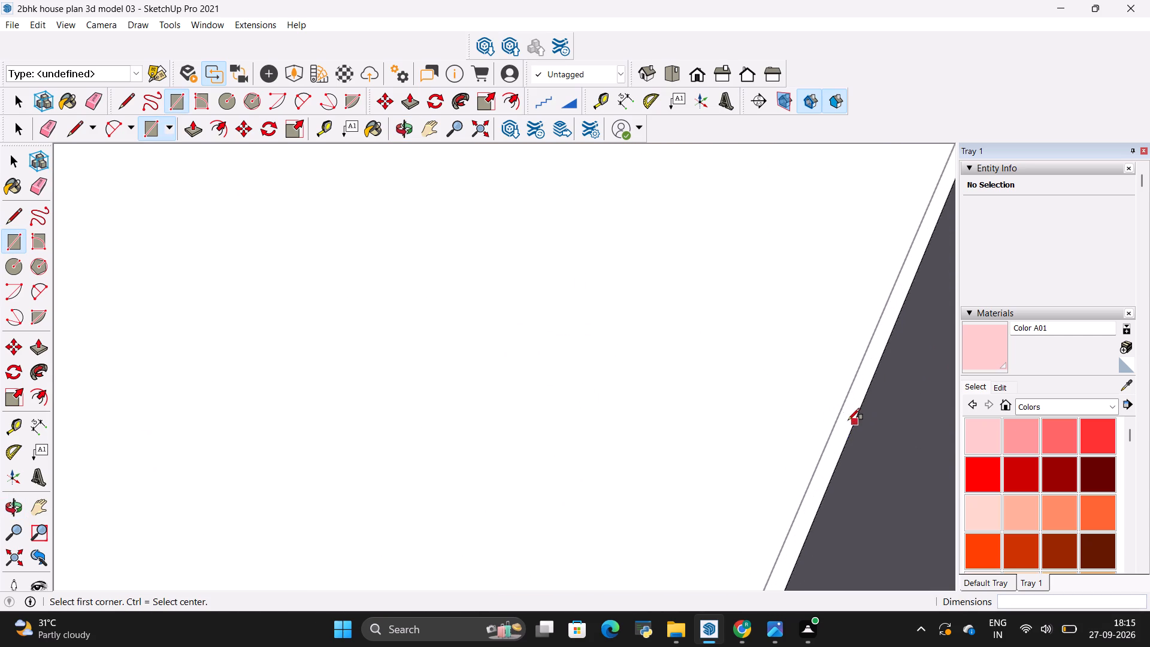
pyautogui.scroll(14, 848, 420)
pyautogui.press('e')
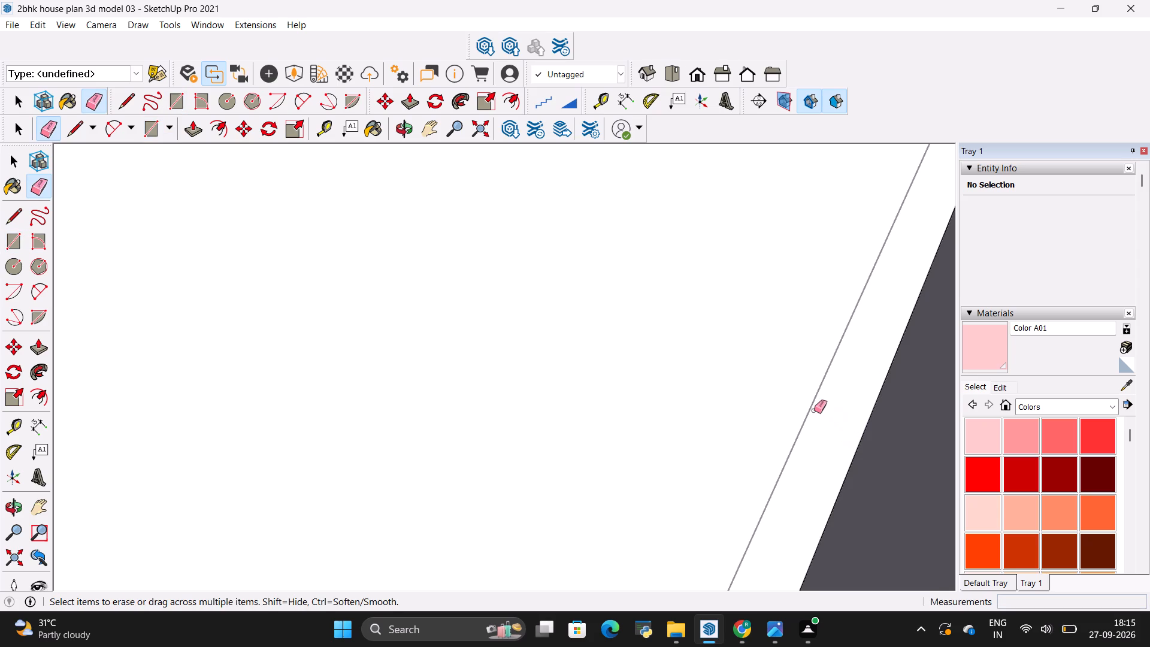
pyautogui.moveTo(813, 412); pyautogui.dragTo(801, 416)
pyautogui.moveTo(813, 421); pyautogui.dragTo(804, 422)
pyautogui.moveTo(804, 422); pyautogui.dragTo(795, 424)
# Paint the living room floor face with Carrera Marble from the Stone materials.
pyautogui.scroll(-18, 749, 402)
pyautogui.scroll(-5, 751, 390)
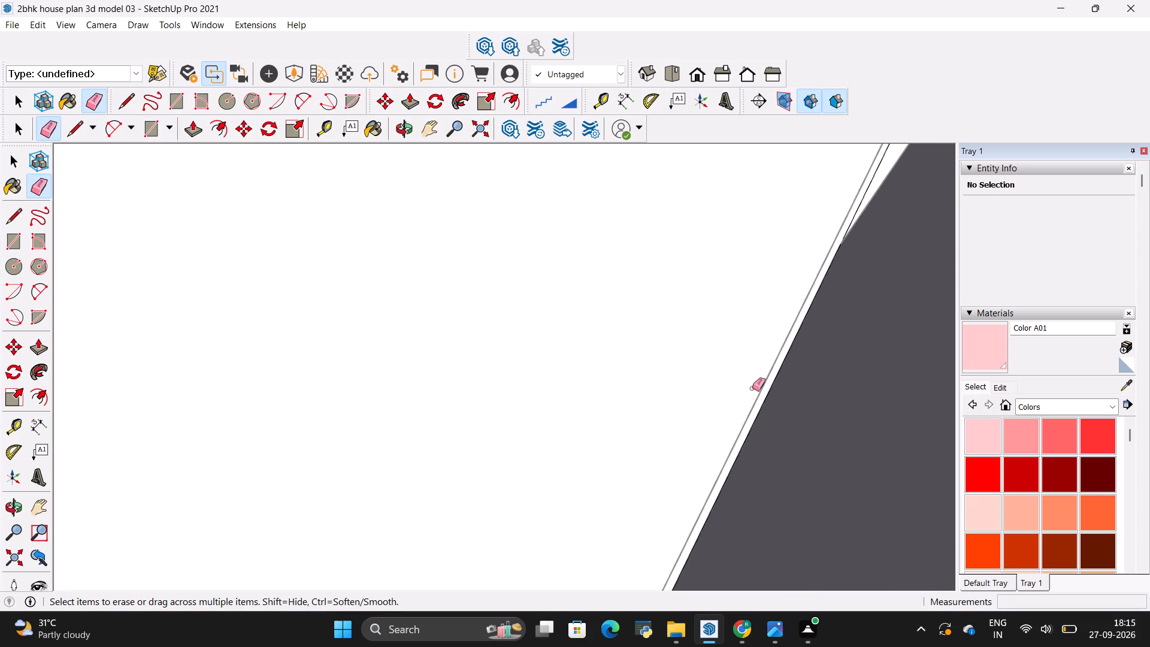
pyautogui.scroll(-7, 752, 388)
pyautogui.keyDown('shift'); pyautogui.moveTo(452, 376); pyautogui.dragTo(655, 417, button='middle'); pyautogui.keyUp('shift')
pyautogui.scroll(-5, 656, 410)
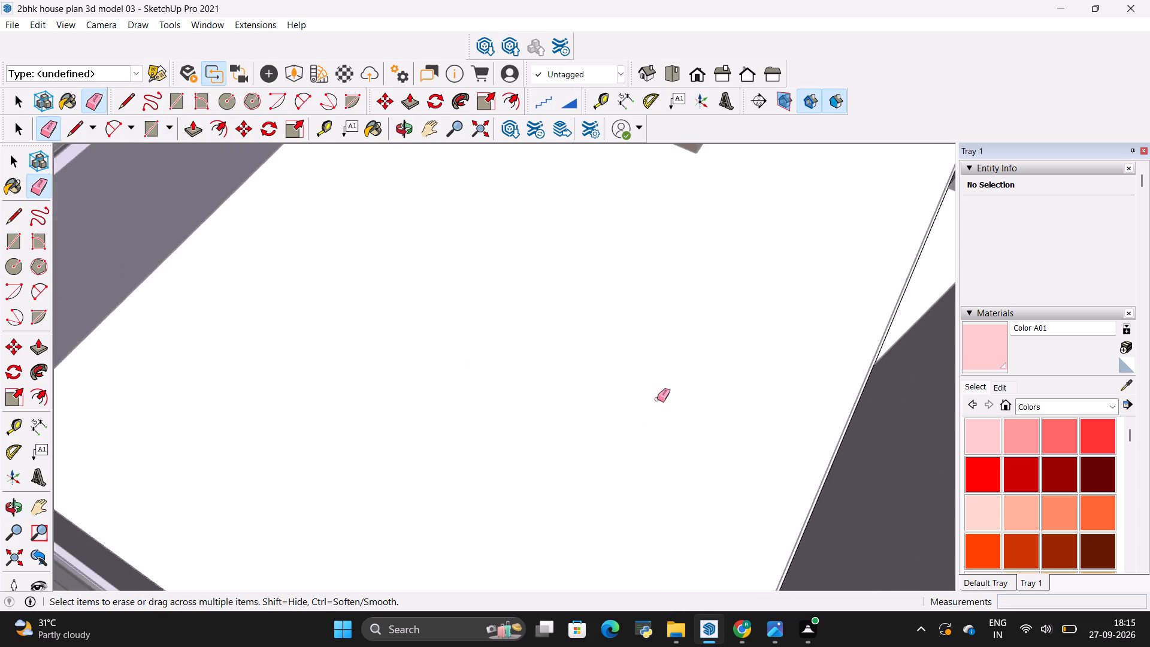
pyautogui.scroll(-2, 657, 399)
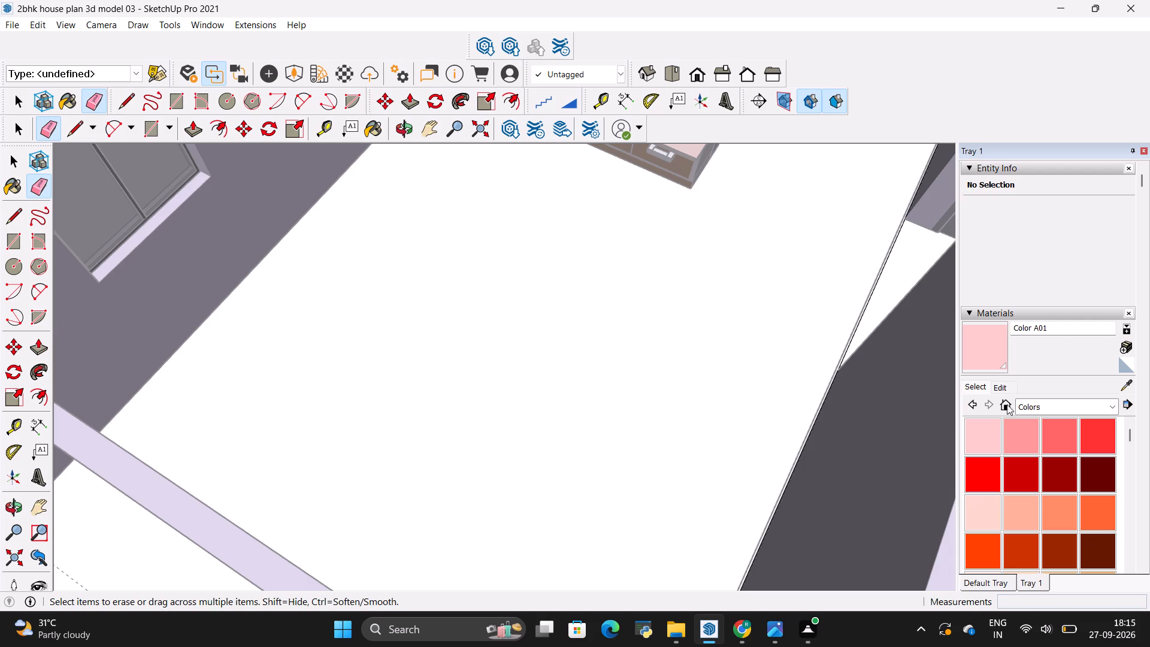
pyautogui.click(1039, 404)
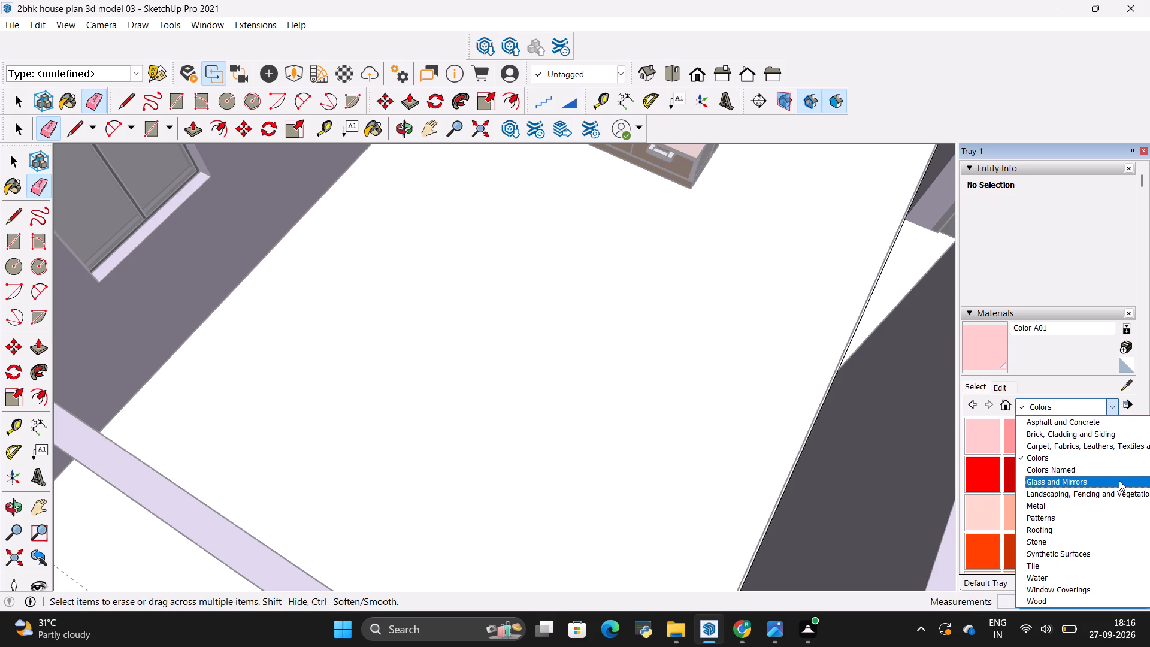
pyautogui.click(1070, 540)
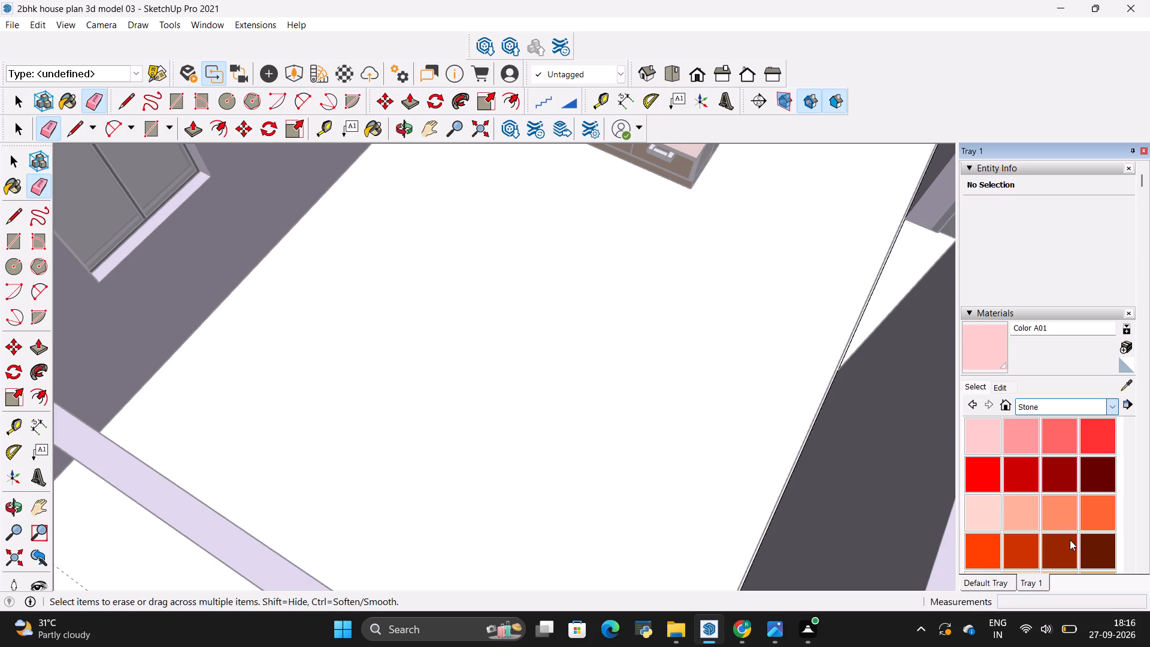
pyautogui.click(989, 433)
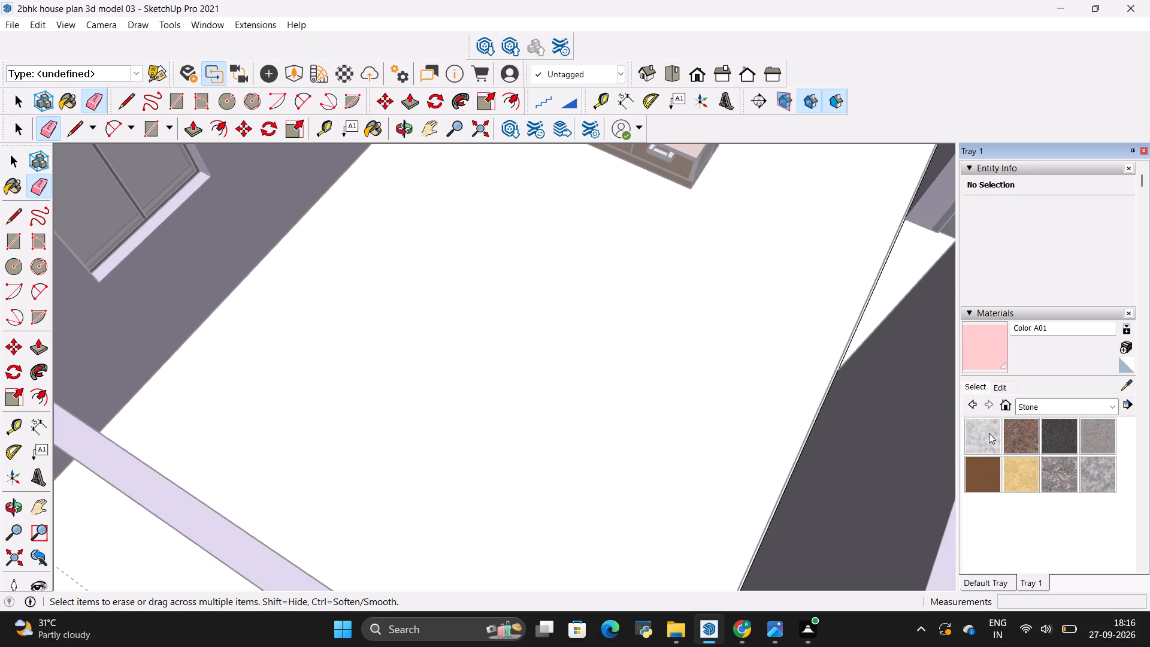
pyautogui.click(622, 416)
# Examine the marble floor around the TV unit, along the walls and inside the kitchen from several angles.
pyautogui.scroll(-5, 641, 431)
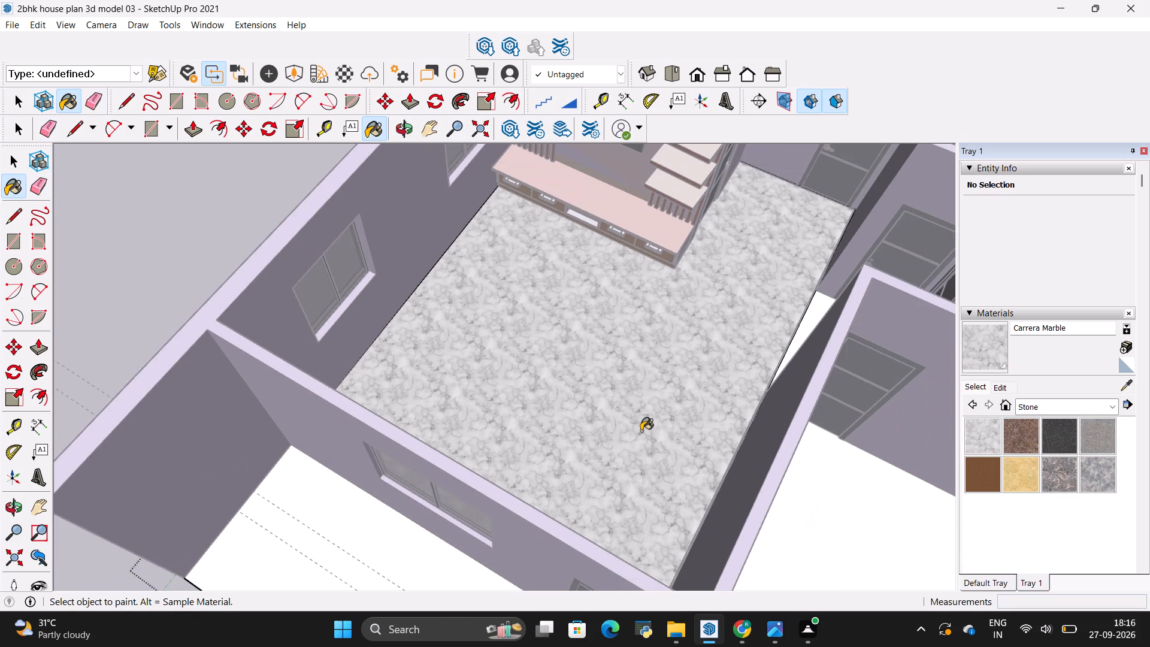
pyautogui.scroll(-14, 641, 431)
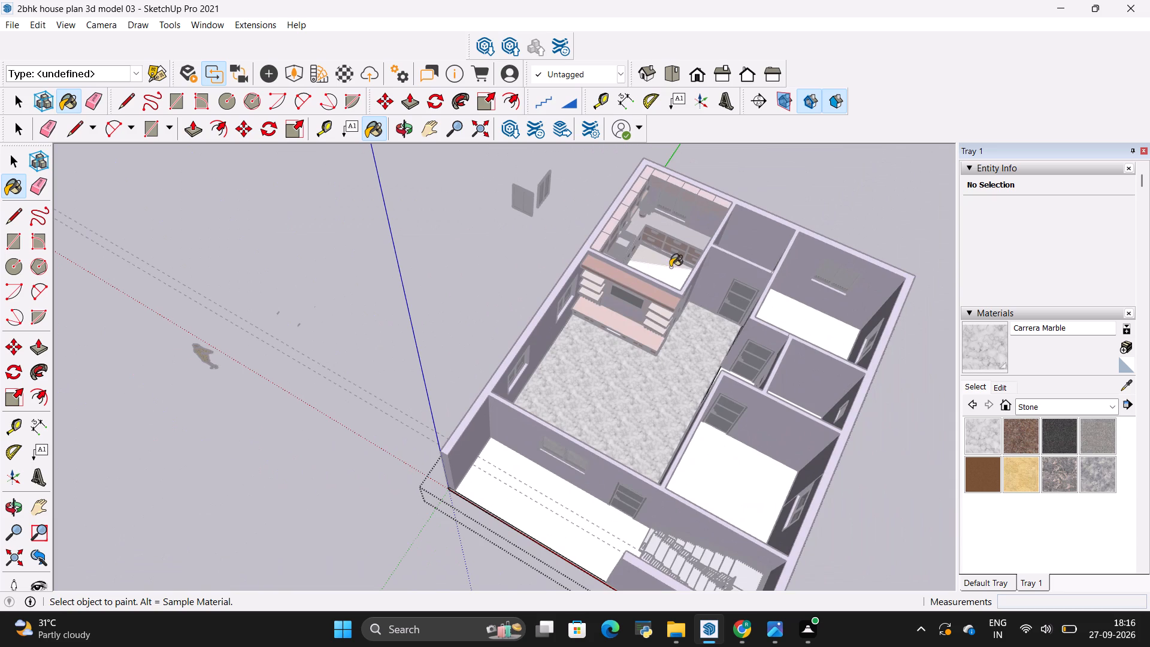
pyautogui.scroll(9, 665, 261)
pyautogui.scroll(5, 656, 492)
pyautogui.scroll(-6, 659, 485)
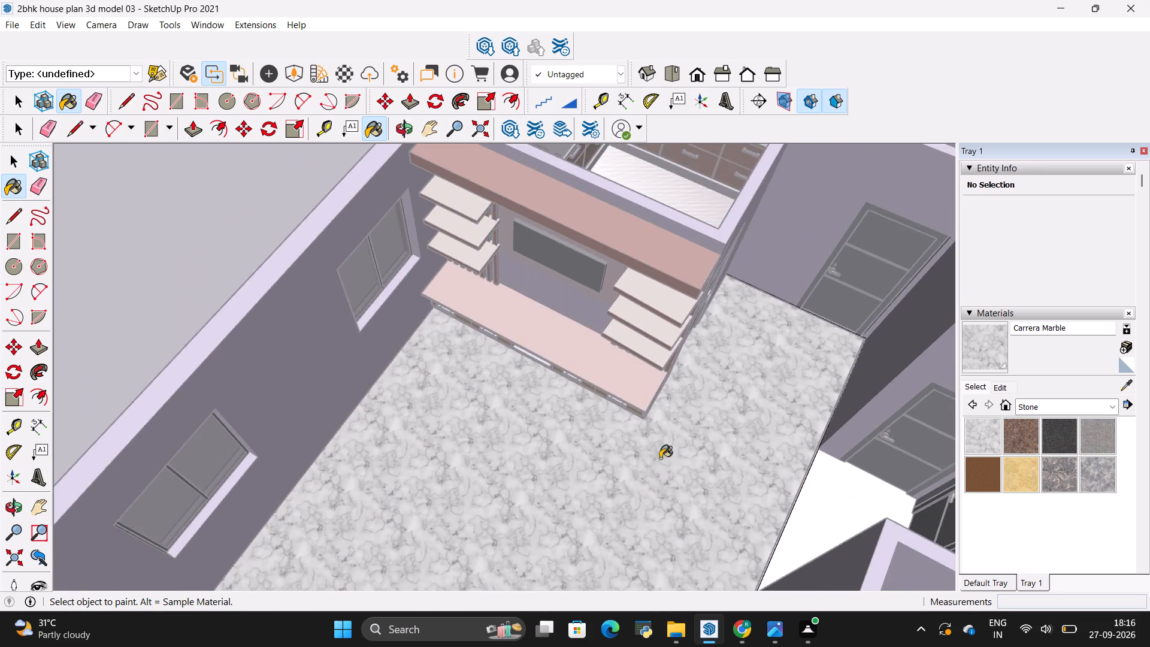
pyautogui.scroll(-6, 660, 458)
pyautogui.moveTo(553, 525); pyautogui.dragTo(733, 416, button='middle')
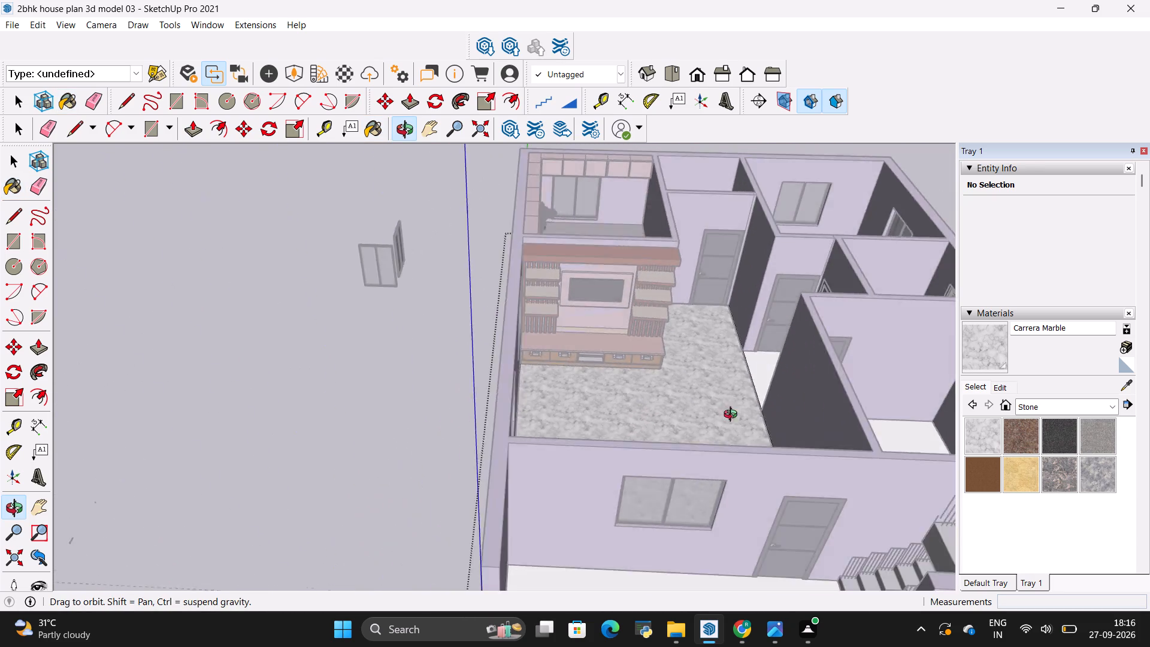
pyautogui.moveTo(733, 416); pyautogui.dragTo(515, 452, button='middle')
pyautogui.scroll(14, 515, 452)
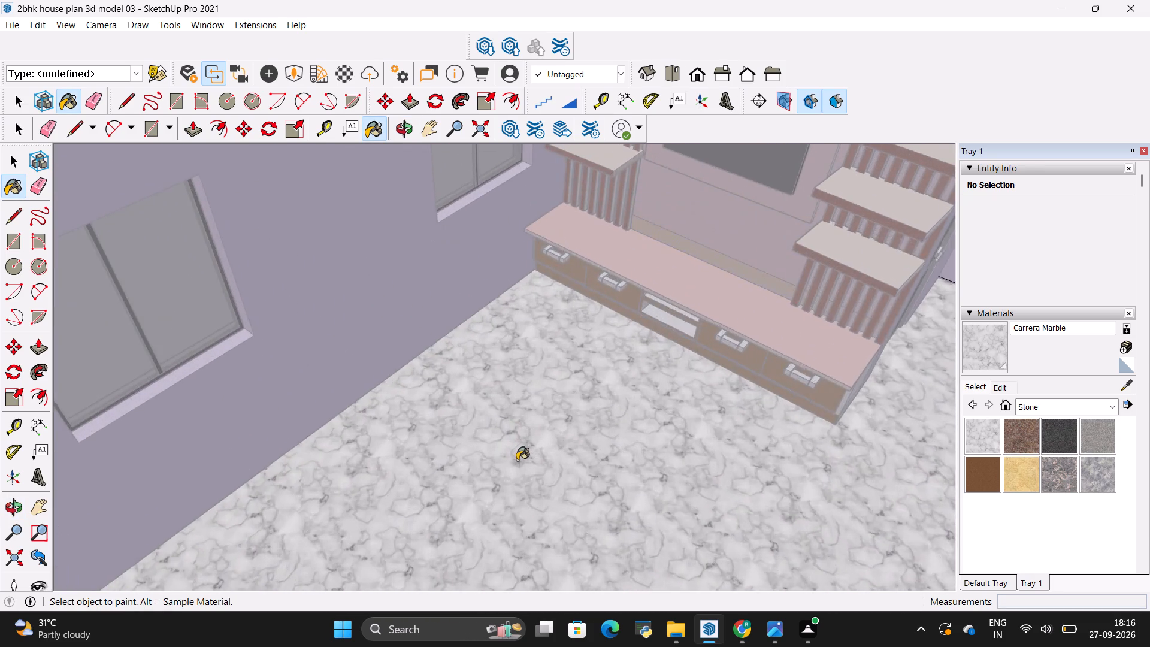
pyautogui.scroll(5, 517, 460)
pyautogui.scroll(-5, 517, 460)
pyautogui.scroll(5, 667, 399)
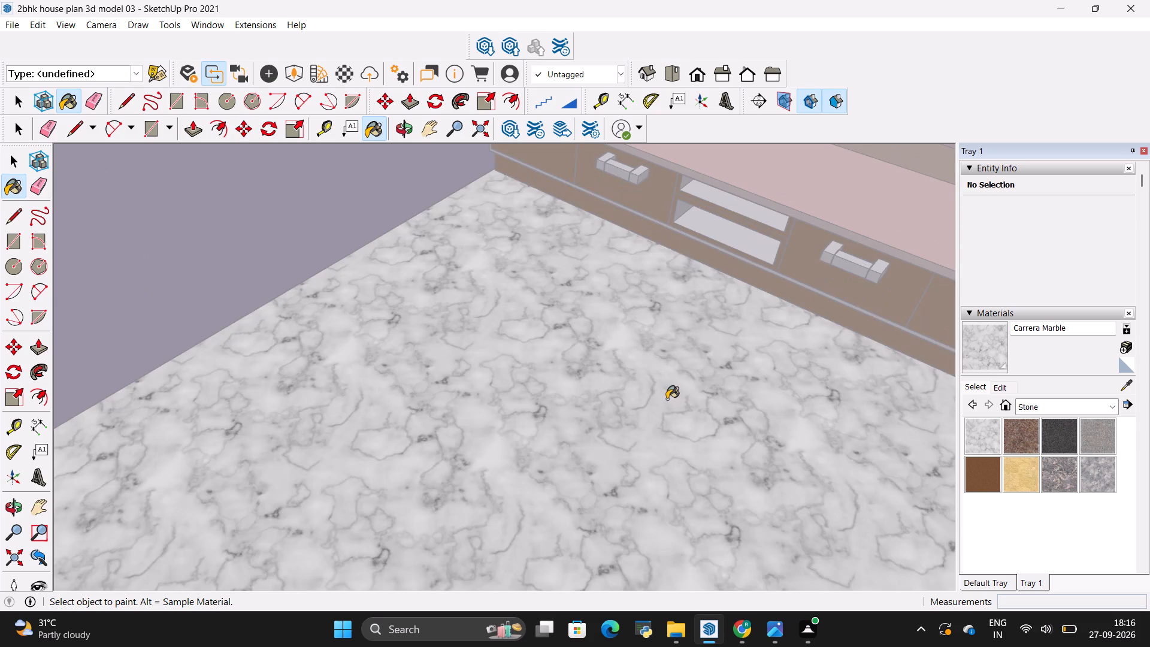
pyautogui.scroll(5, 667, 399)
pyautogui.scroll(-20, 667, 421)
pyautogui.scroll(-4, 667, 421)
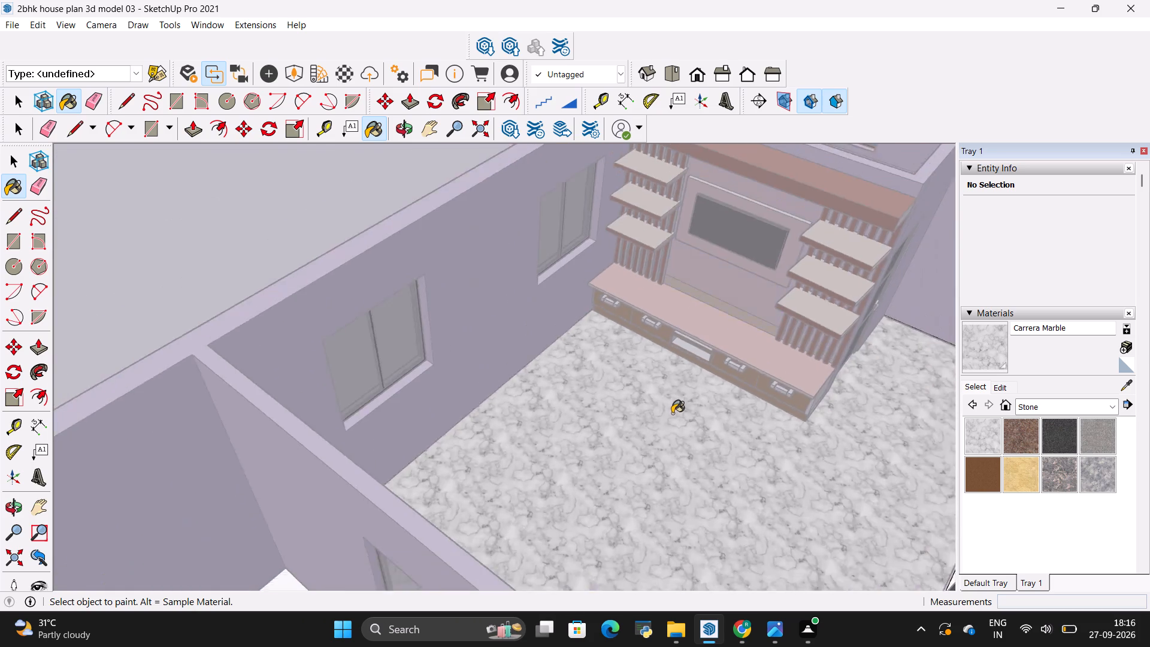
pyautogui.scroll(-6, 672, 413)
pyautogui.scroll(2, 780, 297)
pyautogui.scroll(14, 802, 253)
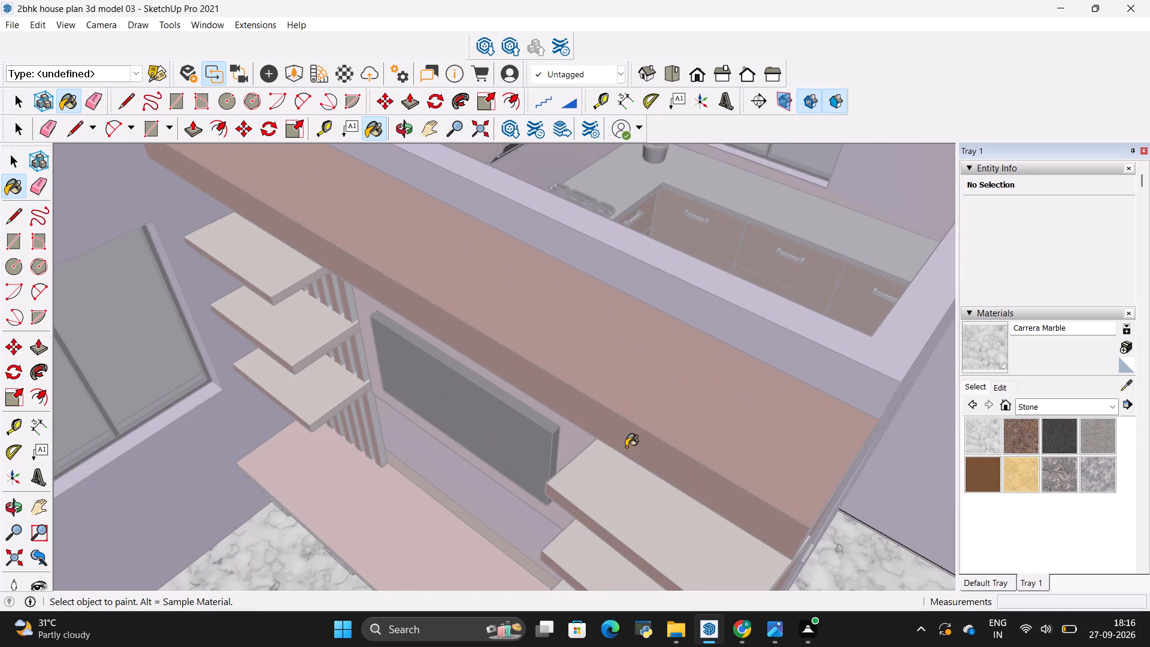
pyautogui.scroll(-20, 613, 448)
pyautogui.scroll(-2, 613, 448)
pyautogui.moveTo(687, 360); pyautogui.dragTo(491, 454, button='middle')
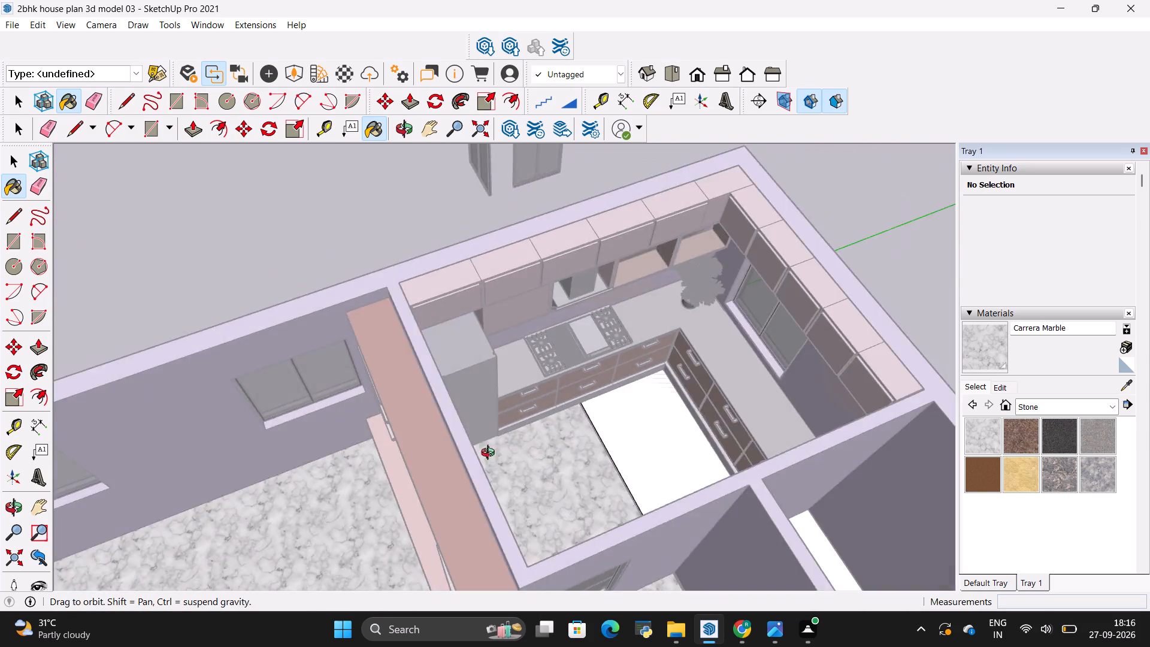
pyautogui.moveTo(491, 454); pyautogui.dragTo(421, 453, button='middle')
pyautogui.scroll(8, 462, 460)
pyautogui.scroll(-11, 492, 436)
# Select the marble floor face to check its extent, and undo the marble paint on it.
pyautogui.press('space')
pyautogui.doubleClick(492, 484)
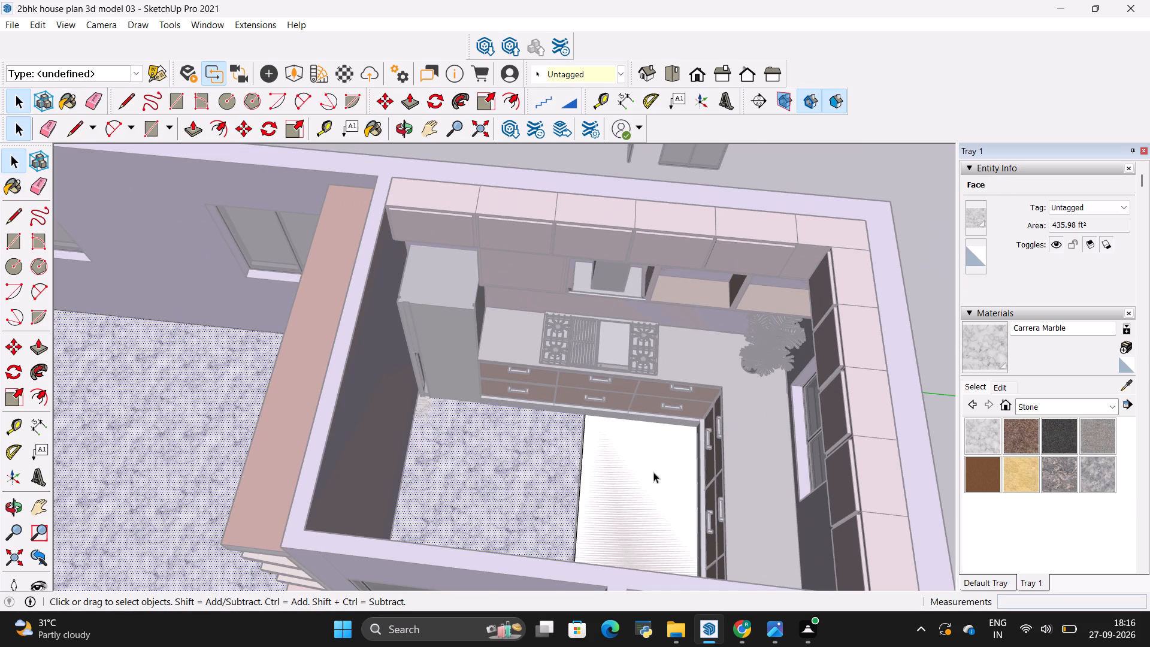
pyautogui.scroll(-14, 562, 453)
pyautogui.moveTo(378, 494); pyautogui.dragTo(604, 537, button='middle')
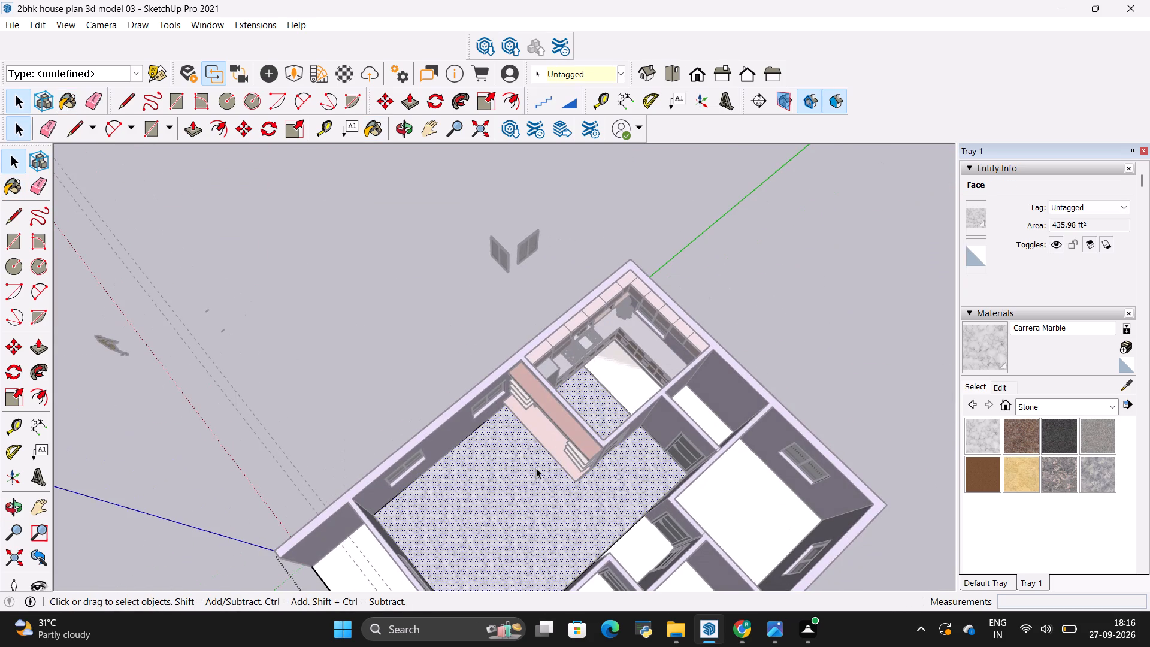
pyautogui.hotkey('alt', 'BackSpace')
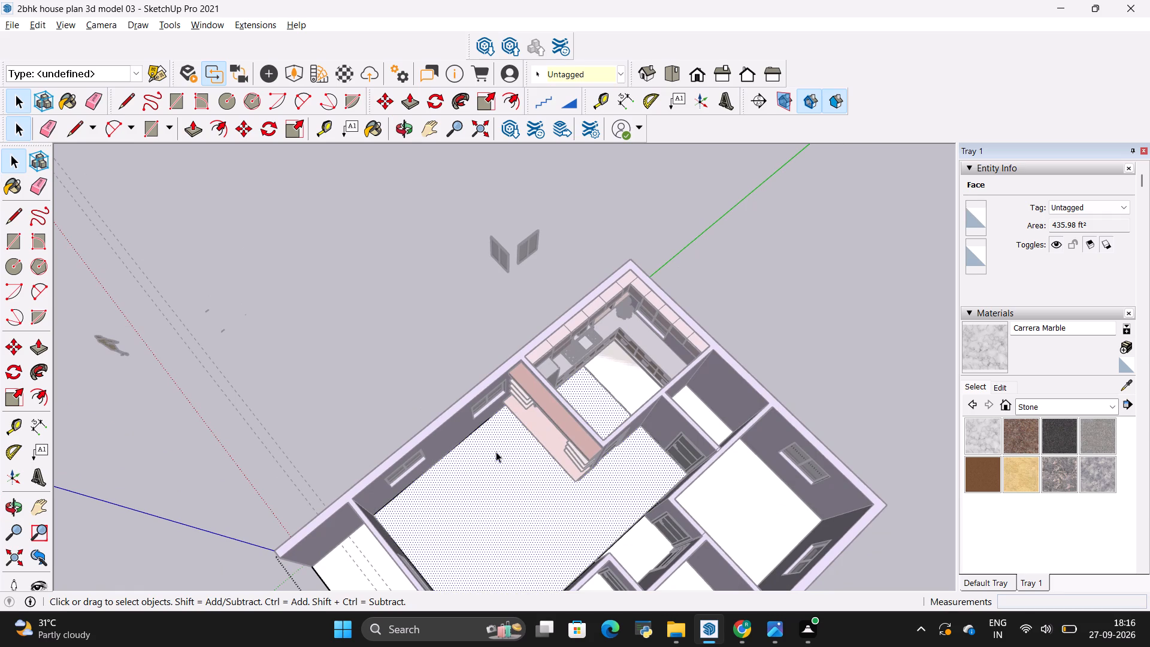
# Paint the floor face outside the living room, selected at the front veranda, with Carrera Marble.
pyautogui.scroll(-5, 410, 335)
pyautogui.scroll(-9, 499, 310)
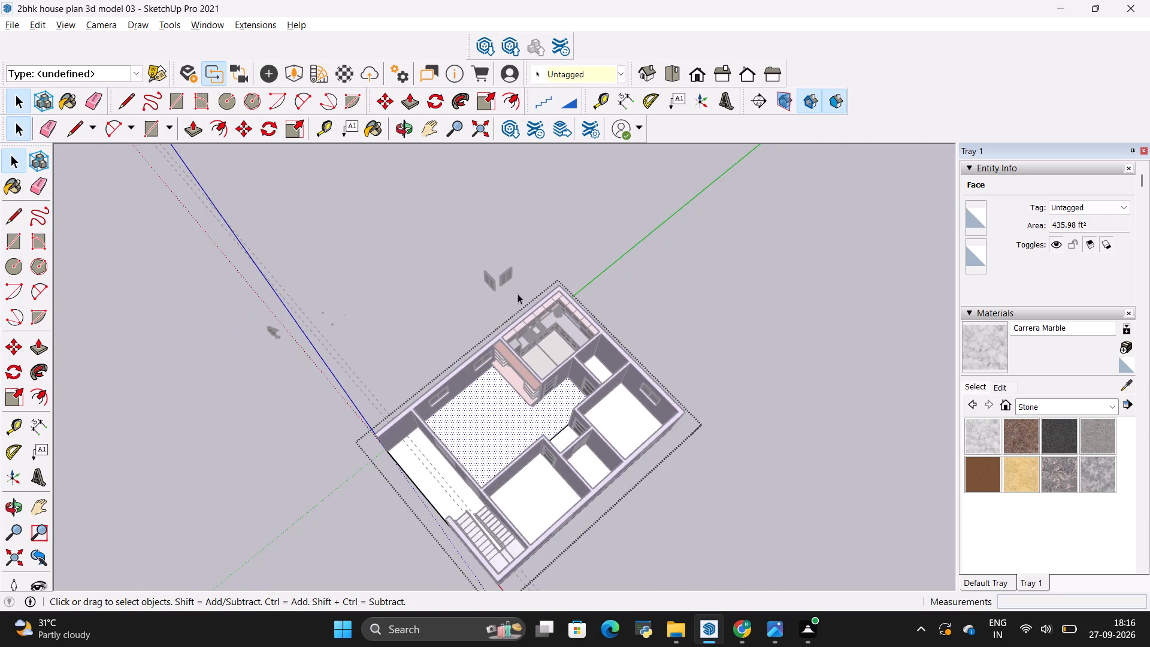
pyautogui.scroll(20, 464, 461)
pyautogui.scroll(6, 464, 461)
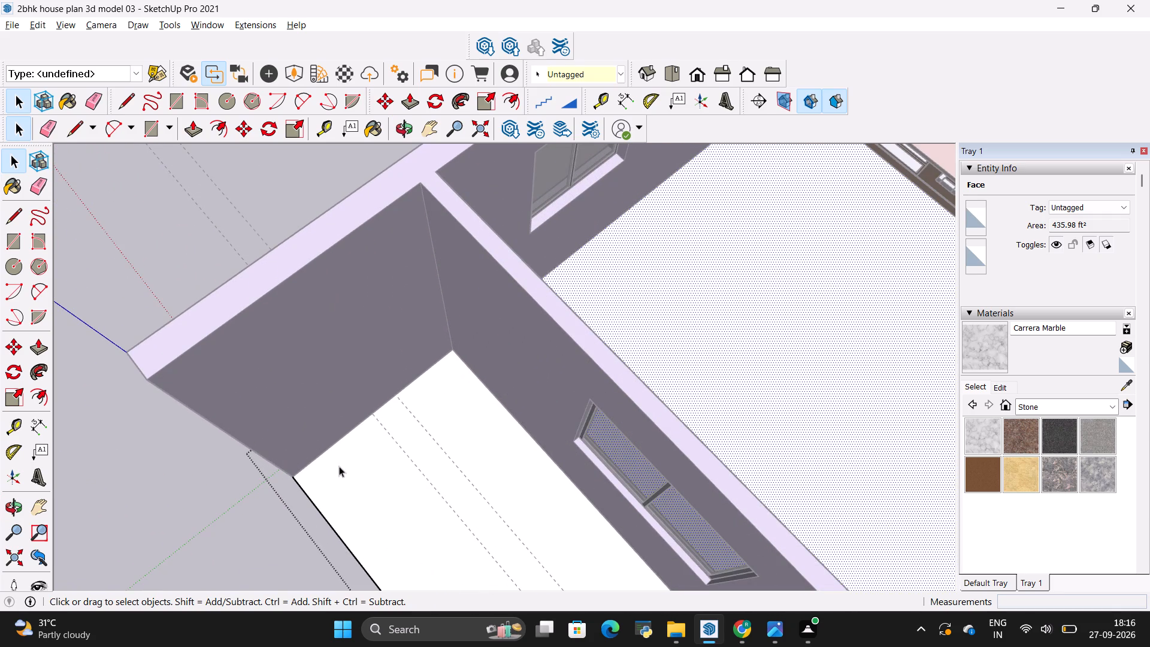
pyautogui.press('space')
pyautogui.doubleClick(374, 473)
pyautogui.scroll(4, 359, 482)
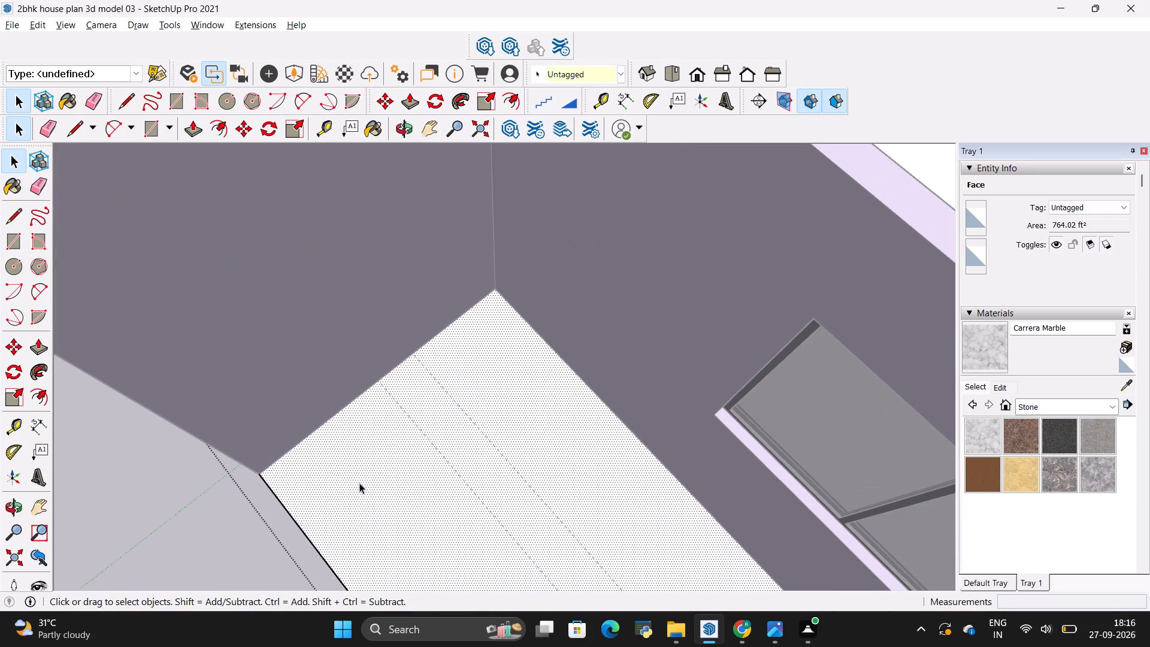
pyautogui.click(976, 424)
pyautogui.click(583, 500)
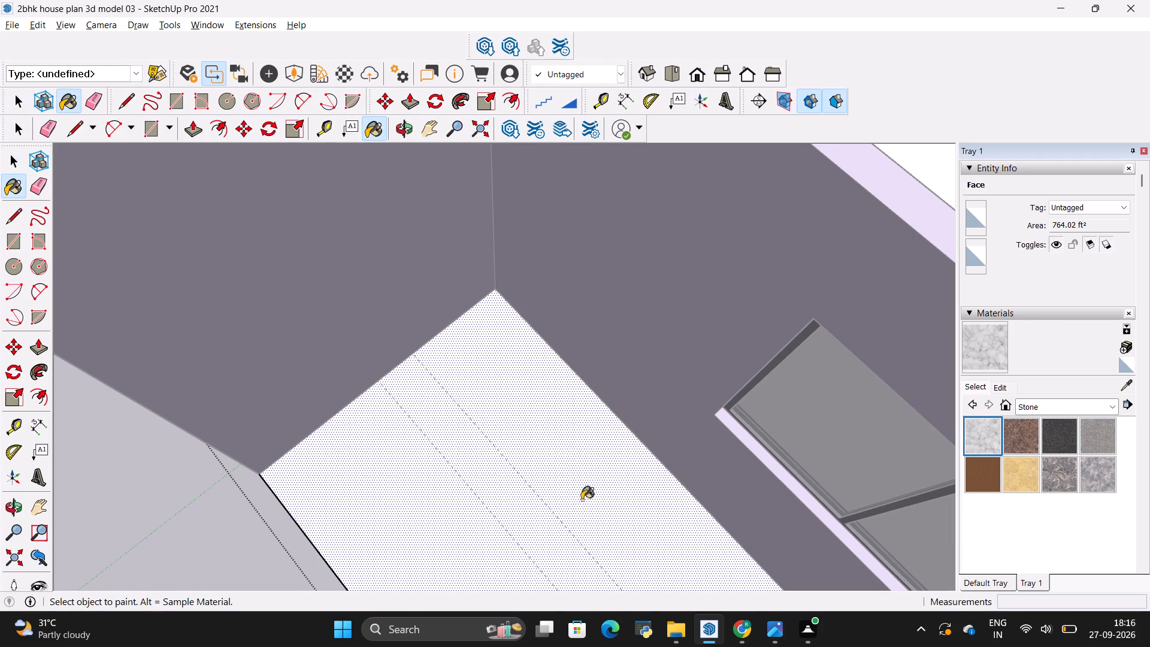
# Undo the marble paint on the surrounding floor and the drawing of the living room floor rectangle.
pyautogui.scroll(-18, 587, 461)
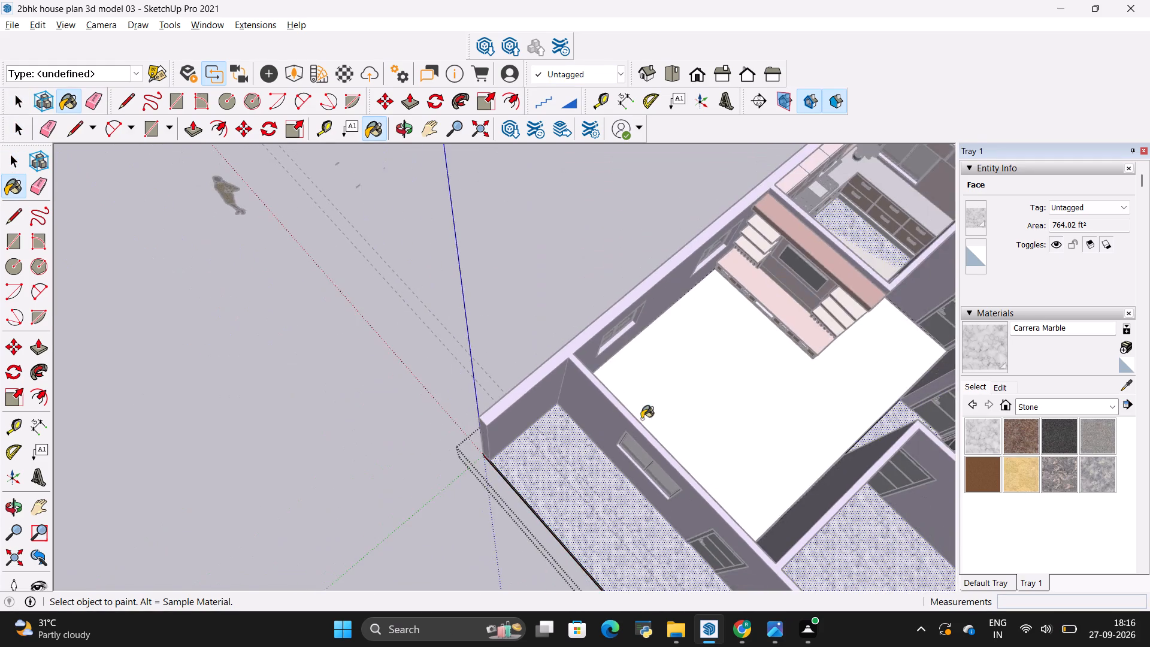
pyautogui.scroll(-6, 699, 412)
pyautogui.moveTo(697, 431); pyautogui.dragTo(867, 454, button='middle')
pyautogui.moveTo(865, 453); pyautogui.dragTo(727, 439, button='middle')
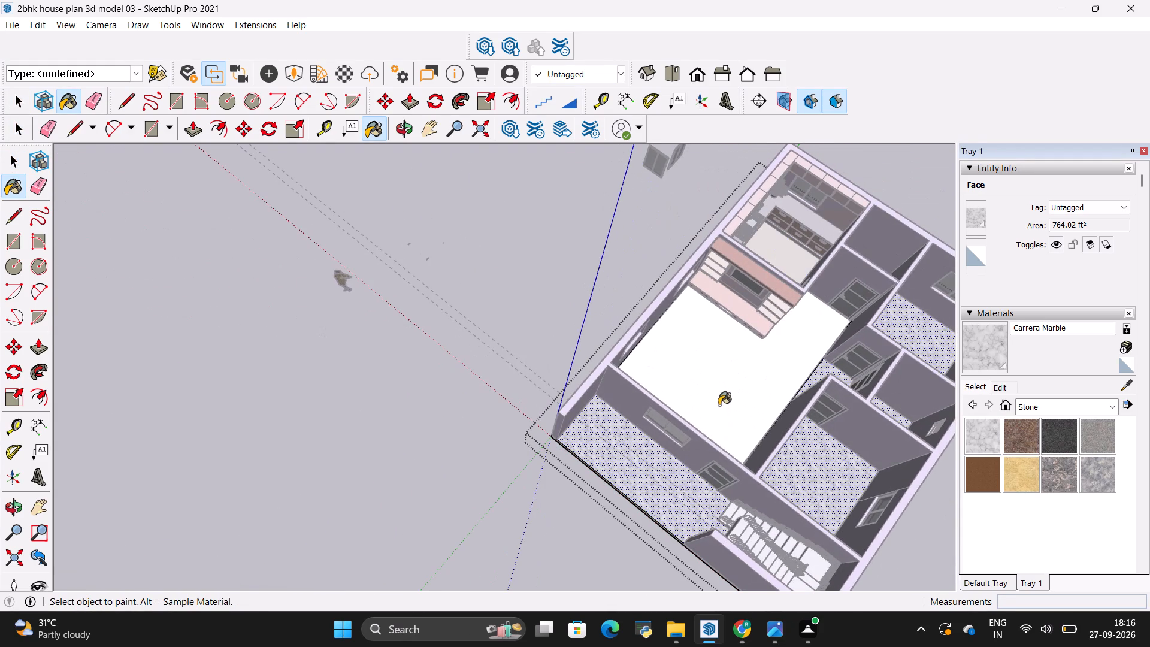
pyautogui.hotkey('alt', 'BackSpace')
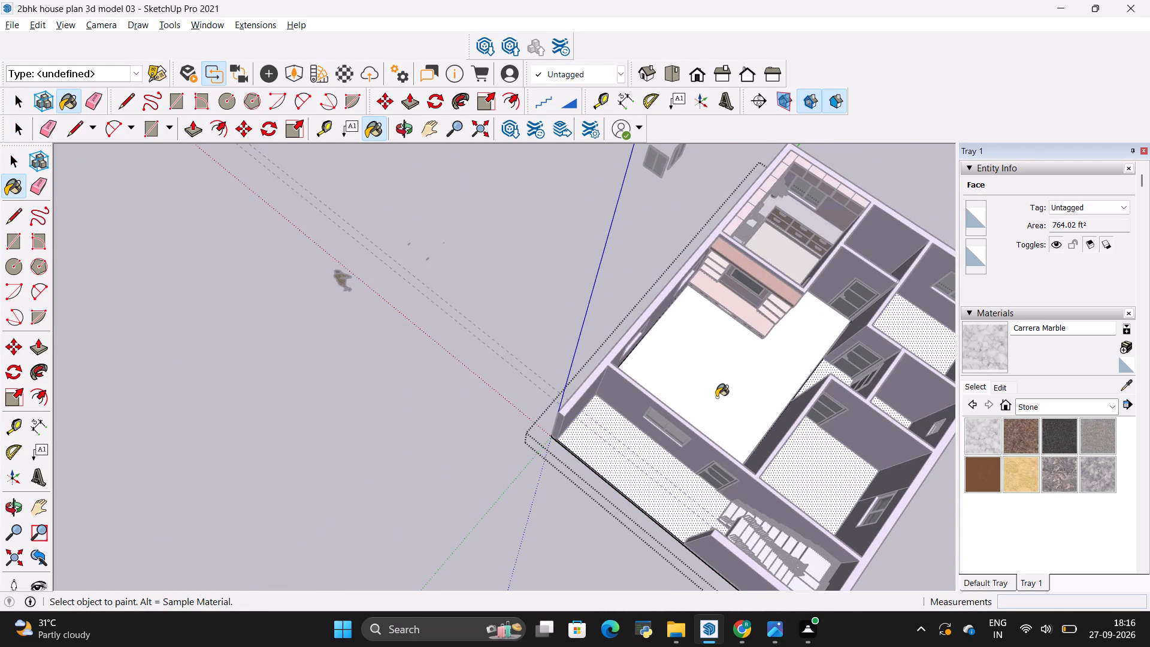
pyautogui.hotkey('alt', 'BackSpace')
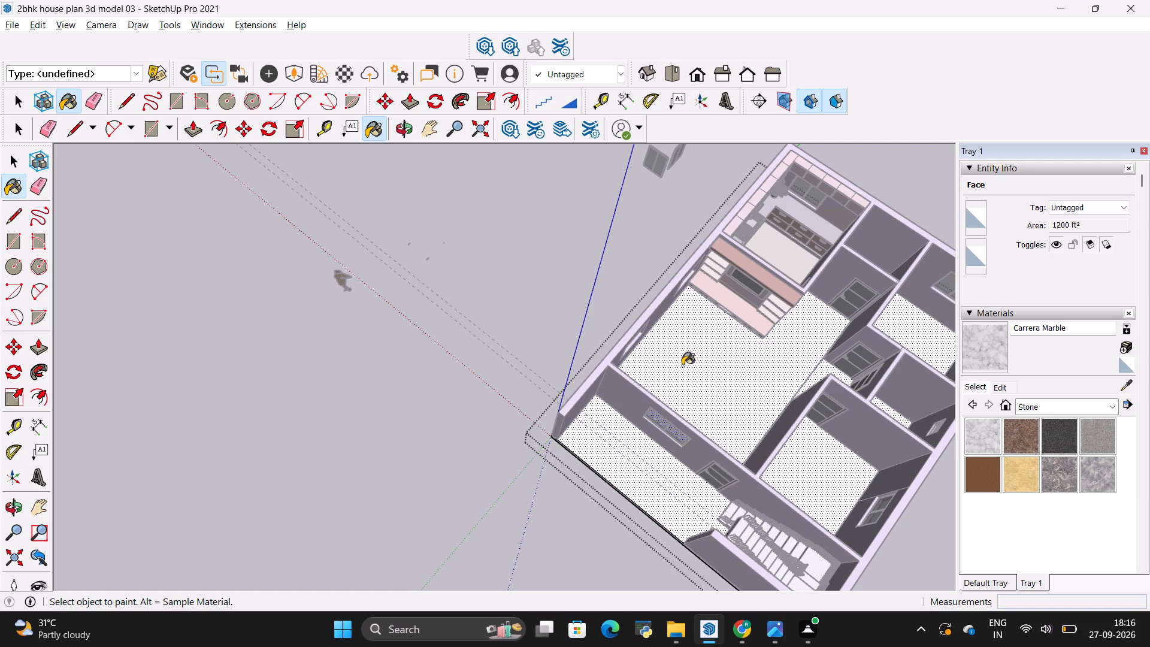
# Paint the whole 1200 ft² house floor face with Carrera Marble.
pyautogui.scroll(12, 721, 371)
pyautogui.scroll(-6, 734, 384)
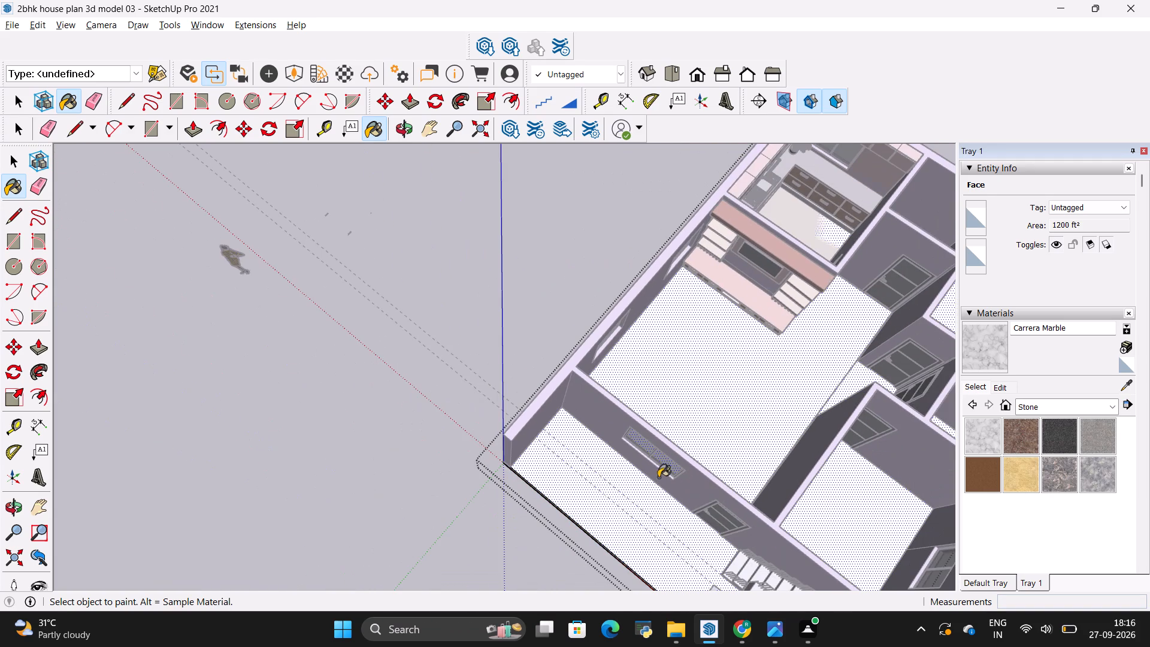
pyautogui.click(978, 441)
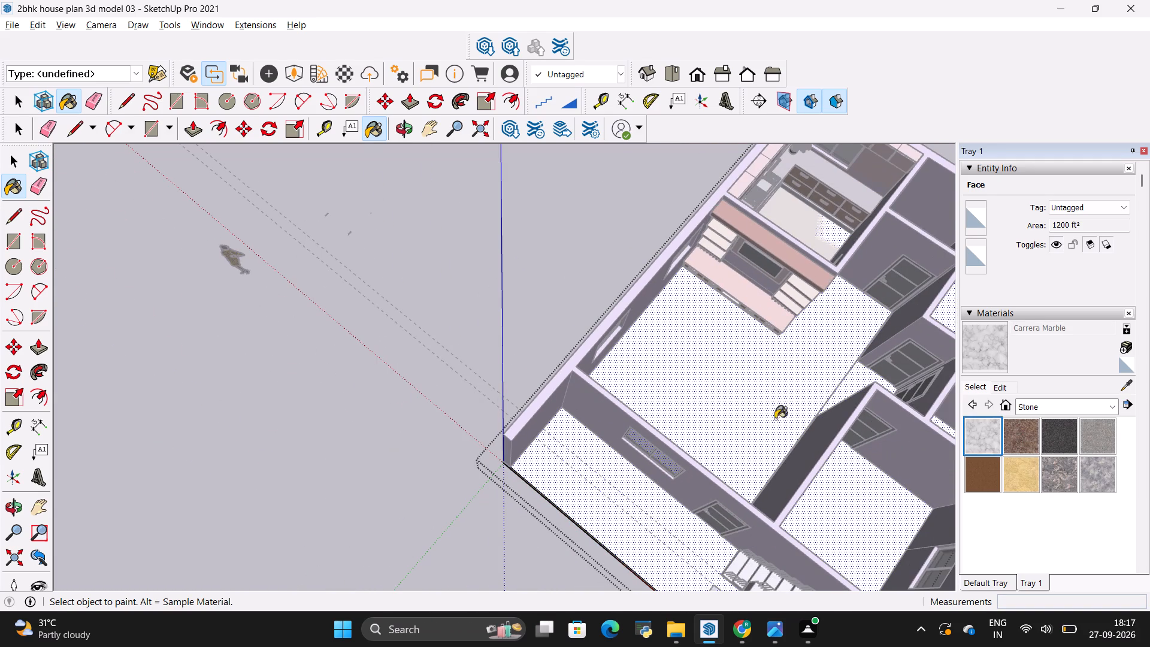
pyautogui.click(748, 409)
pyautogui.scroll(-6, 723, 319)
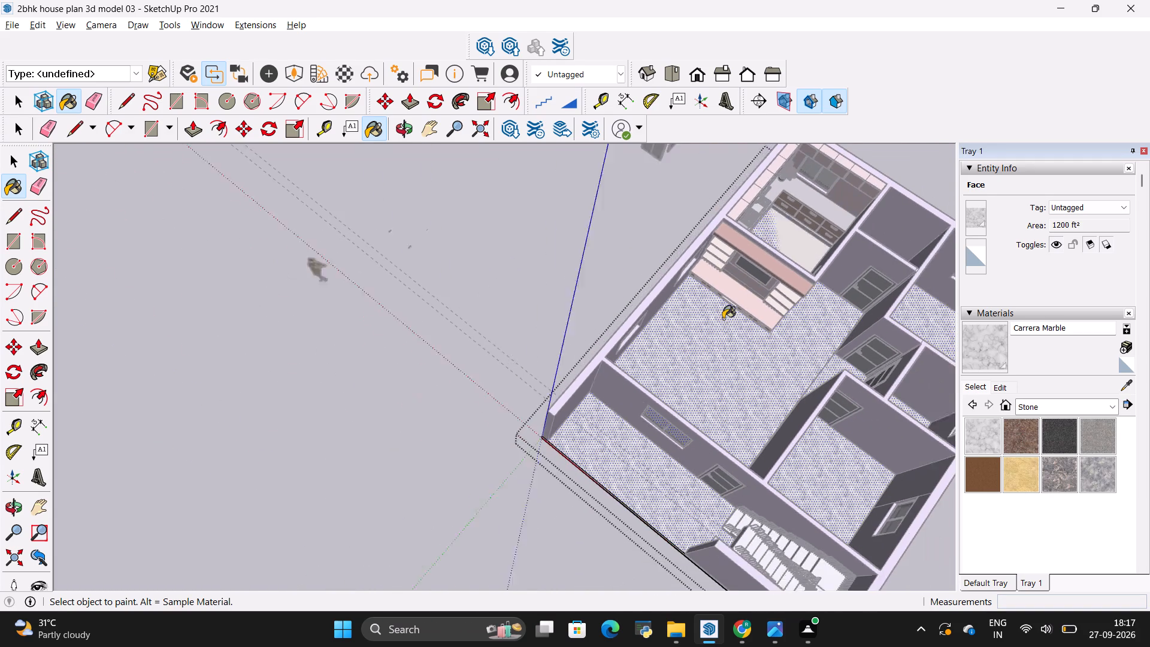
# Erase the leftover line crossing the marble floor between the living room and the passage to the bedroom doors.
pyautogui.scroll(20, 864, 238)
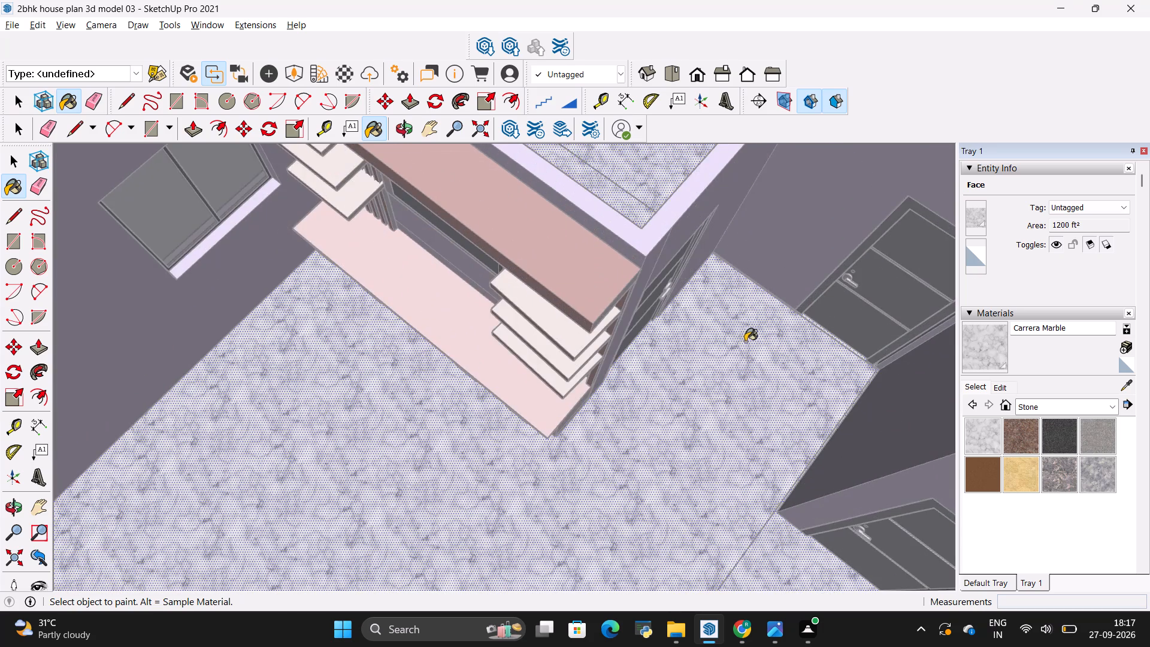
pyautogui.scroll(-12, 745, 341)
pyautogui.moveTo(597, 421); pyautogui.dragTo(804, 413, button='middle')
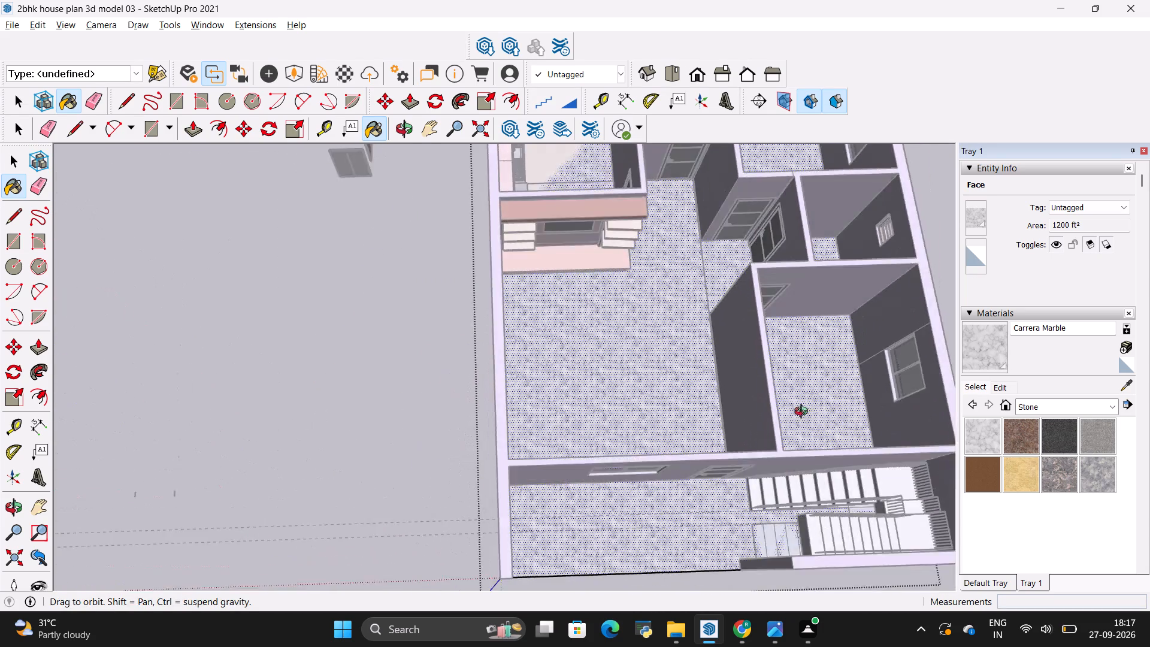
pyautogui.moveTo(804, 413); pyautogui.dragTo(659, 383, button='middle')
pyautogui.scroll(13, 719, 349)
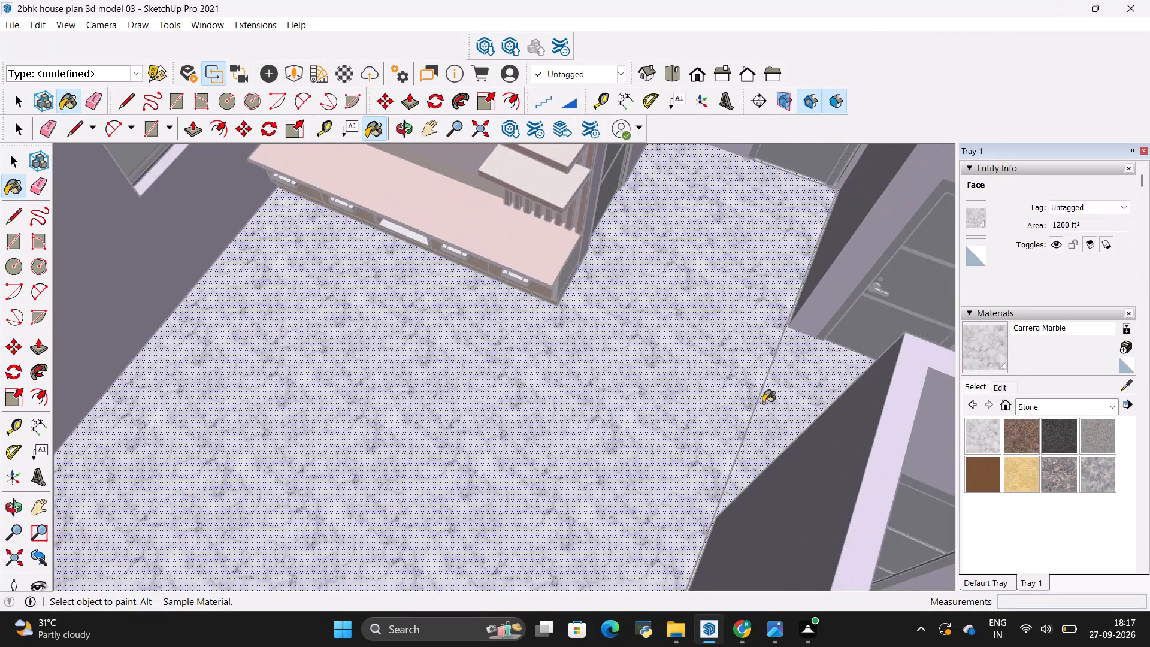
pyautogui.scroll(6, 763, 403)
pyautogui.press('e')
pyautogui.moveTo(764, 408); pyautogui.dragTo(747, 417)
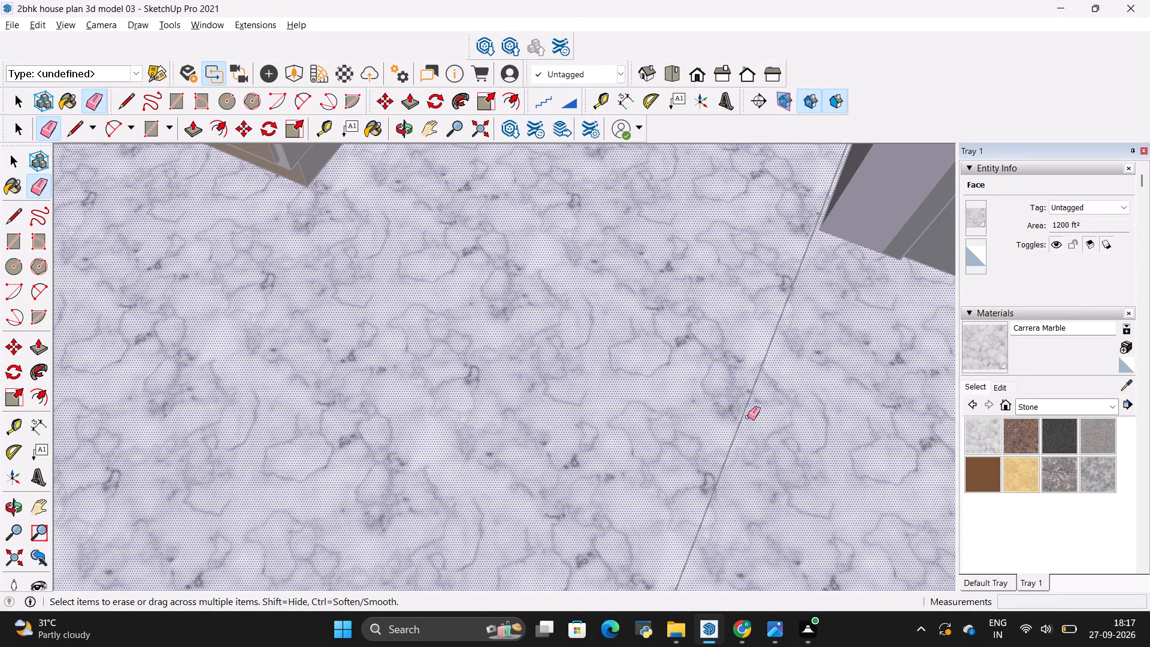
pyautogui.moveTo(747, 417); pyautogui.dragTo(742, 418)
pyautogui.click(740, 417)
pyautogui.press('space')
pyautogui.doubleClick(736, 401)
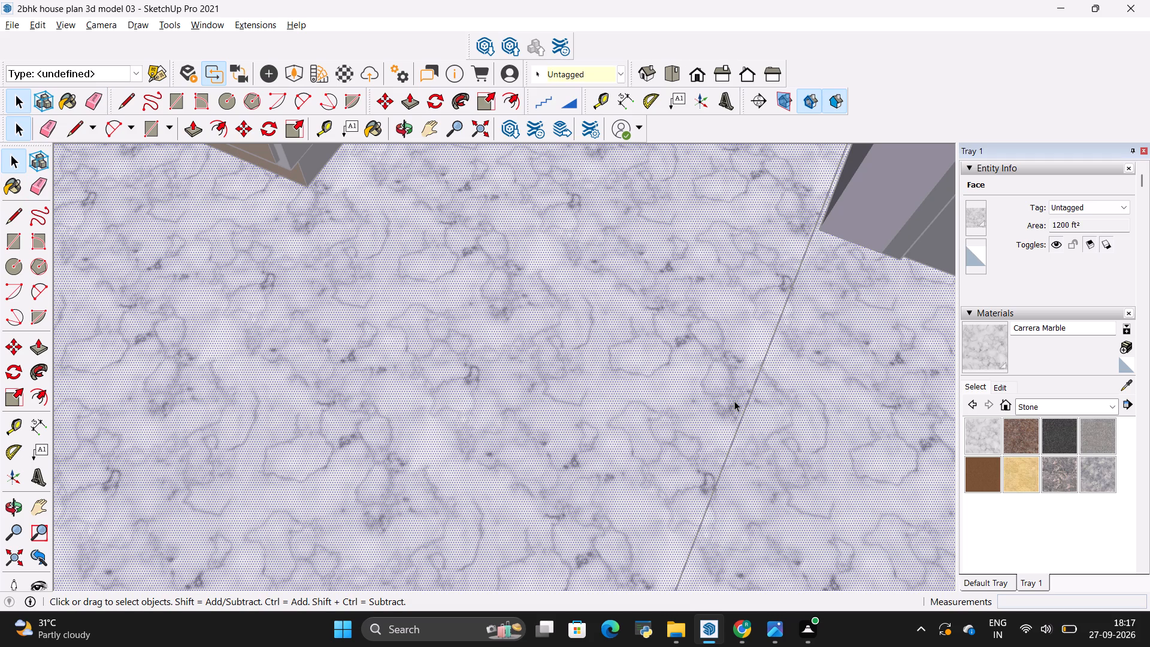
pyautogui.doubleClick(734, 400)
pyautogui.press('e')
pyautogui.moveTo(750, 402); pyautogui.dragTo(741, 403)
pyautogui.scroll(-17, 614, 264)
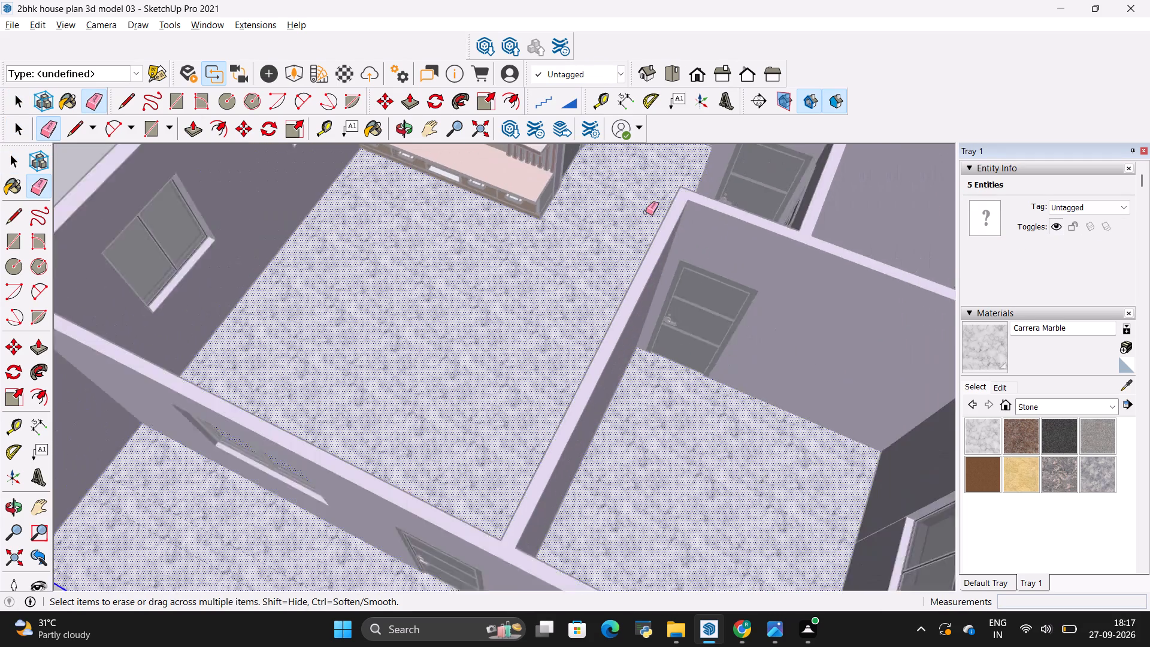
# Open the kitchen group and erase its separate floor face lying over the main floor.
pyautogui.scroll(-13, 646, 211)
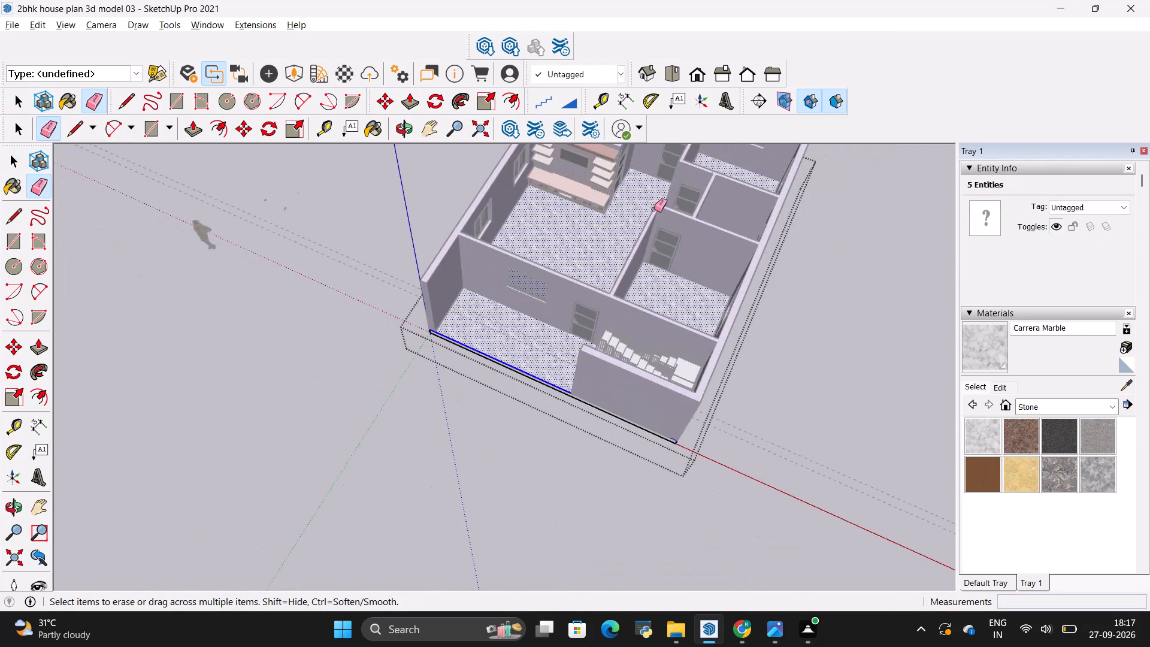
pyautogui.keyDown('shift'); pyautogui.moveTo(656, 210); pyautogui.dragTo(610, 369, button='middle'); pyautogui.keyUp('shift')
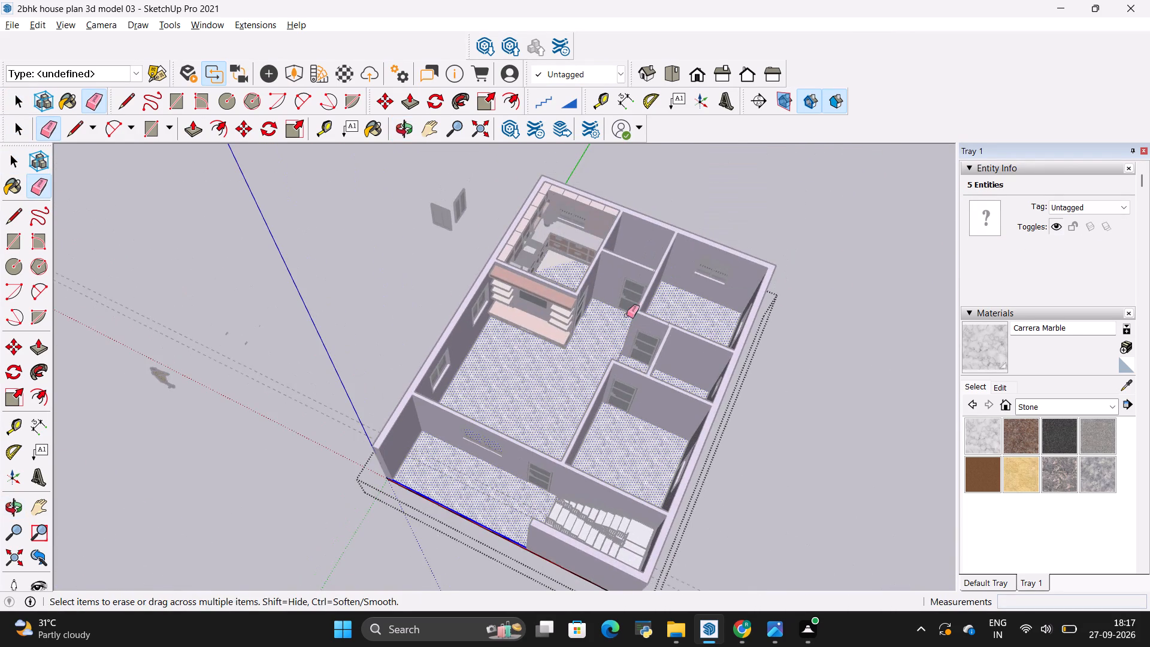
pyautogui.scroll(5, 604, 296)
pyautogui.scroll(19, 528, 278)
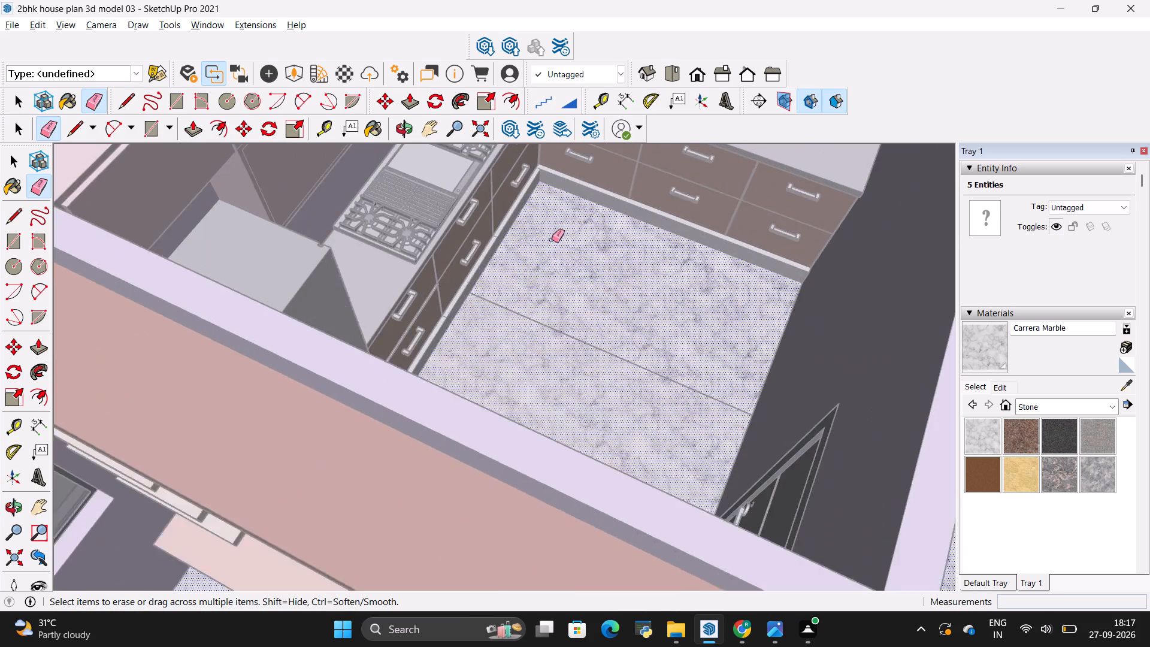
pyautogui.scroll(1, 583, 253)
pyautogui.scroll(-12, 635, 266)
pyautogui.moveTo(649, 261); pyautogui.dragTo(481, 287, button='middle')
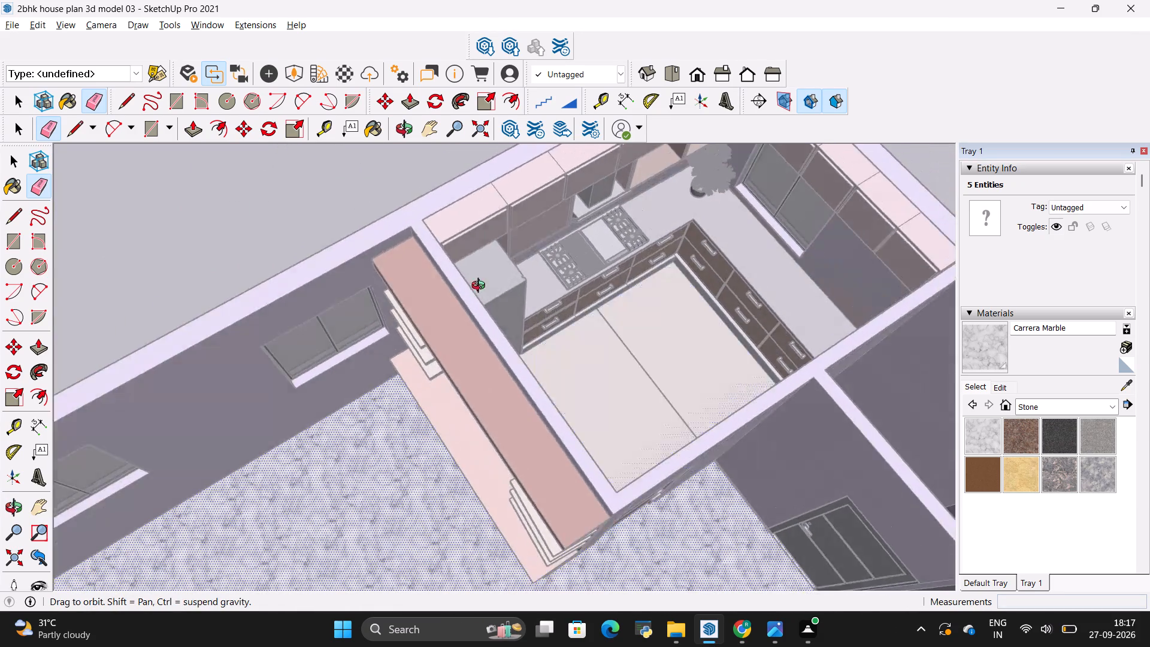
pyautogui.moveTo(481, 287); pyautogui.dragTo(273, 258, button='middle')
pyautogui.moveTo(415, 395); pyautogui.dragTo(310, 463, button='middle')
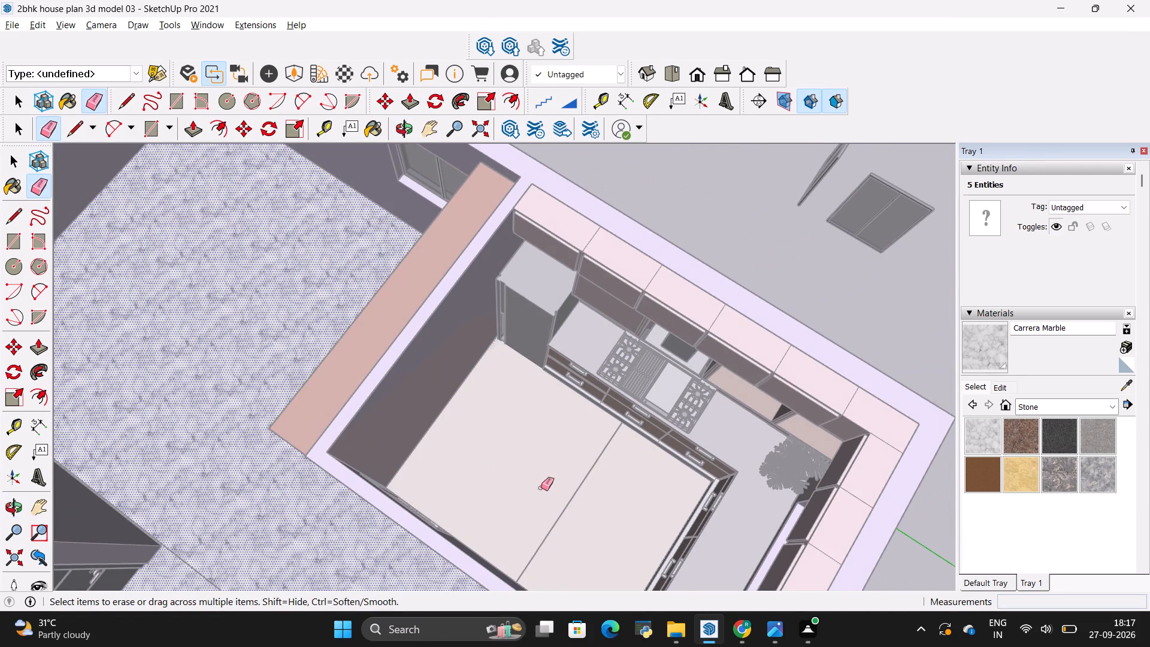
pyautogui.press('space')
pyautogui.click(522, 493)
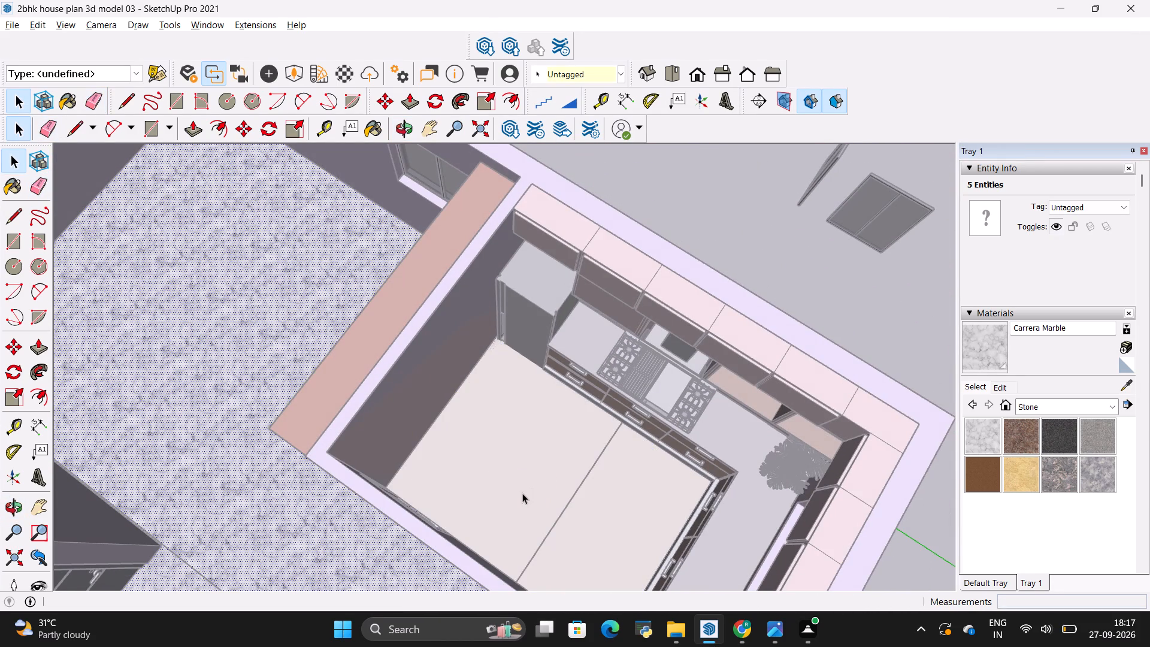
pyautogui.doubleClick(522, 493)
pyautogui.scroll(5, 523, 492)
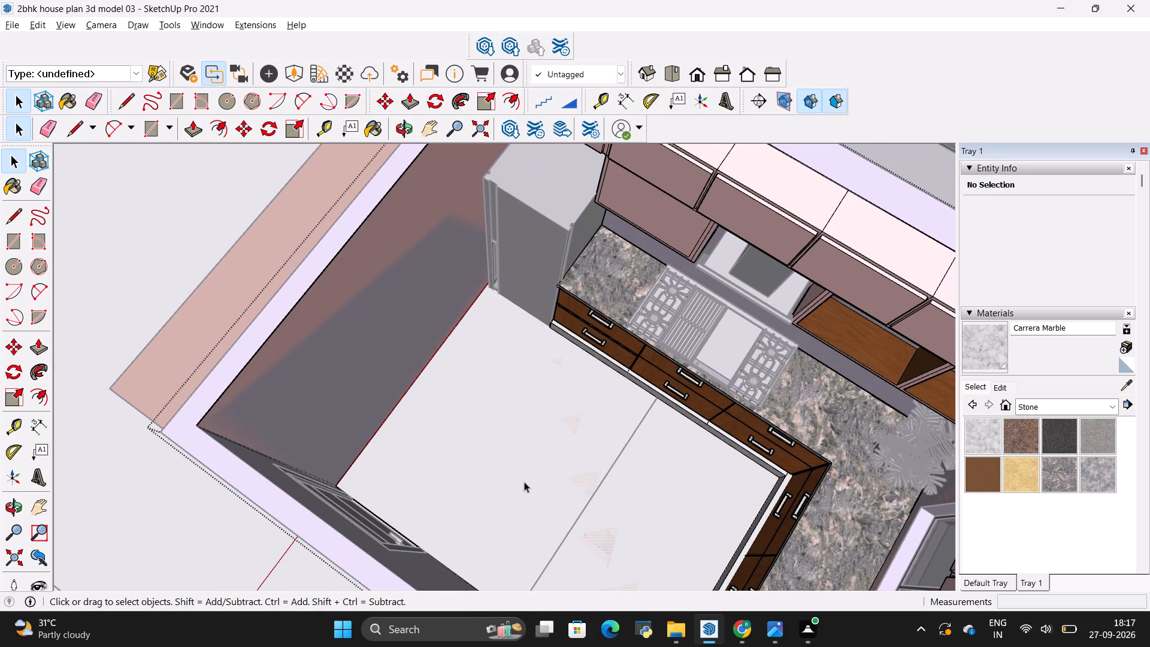
pyautogui.click(524, 482)
pyautogui.doubleClick(524, 481)
pyautogui.click(523, 481)
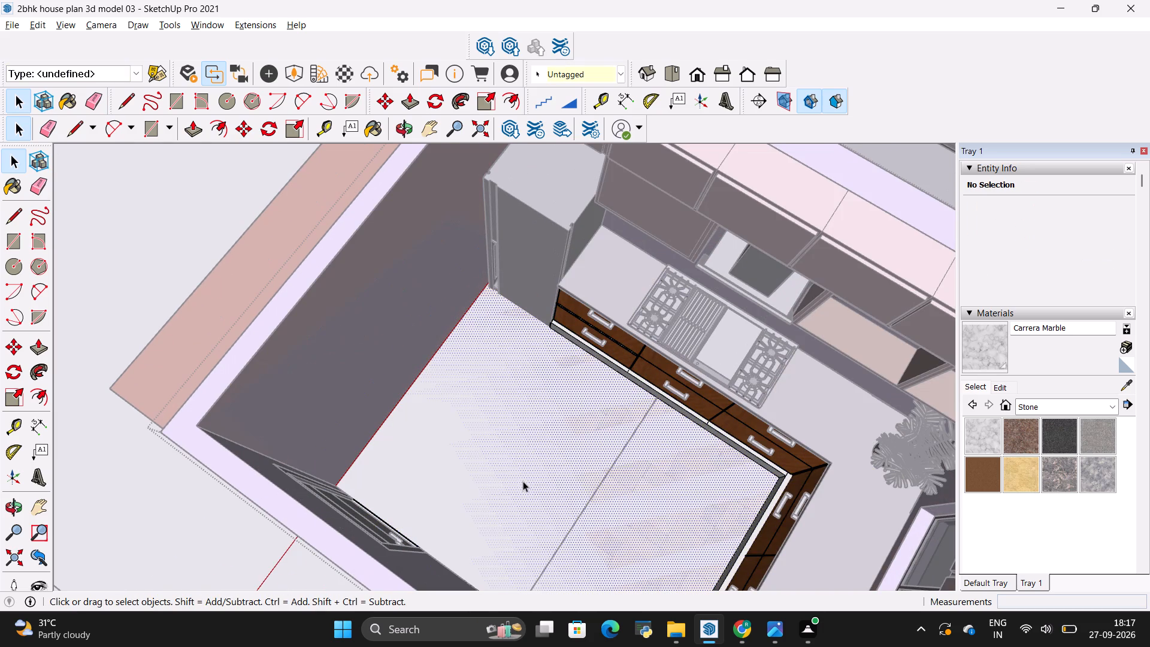
pyautogui.rightClick(523, 481)
pyautogui.click(574, 286)
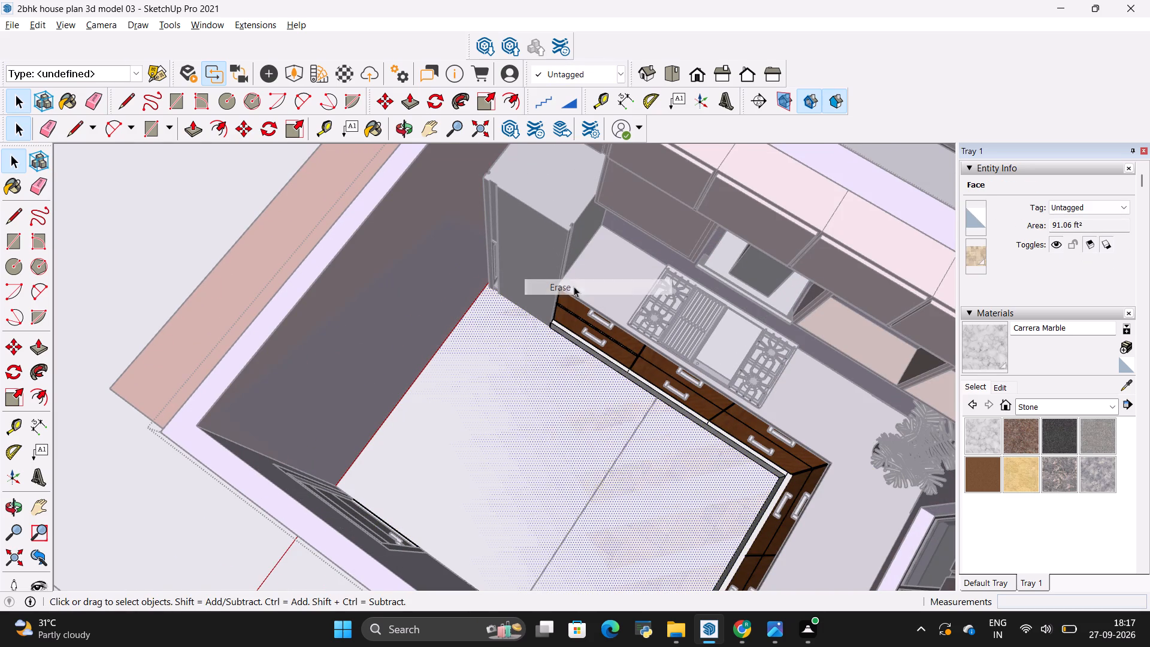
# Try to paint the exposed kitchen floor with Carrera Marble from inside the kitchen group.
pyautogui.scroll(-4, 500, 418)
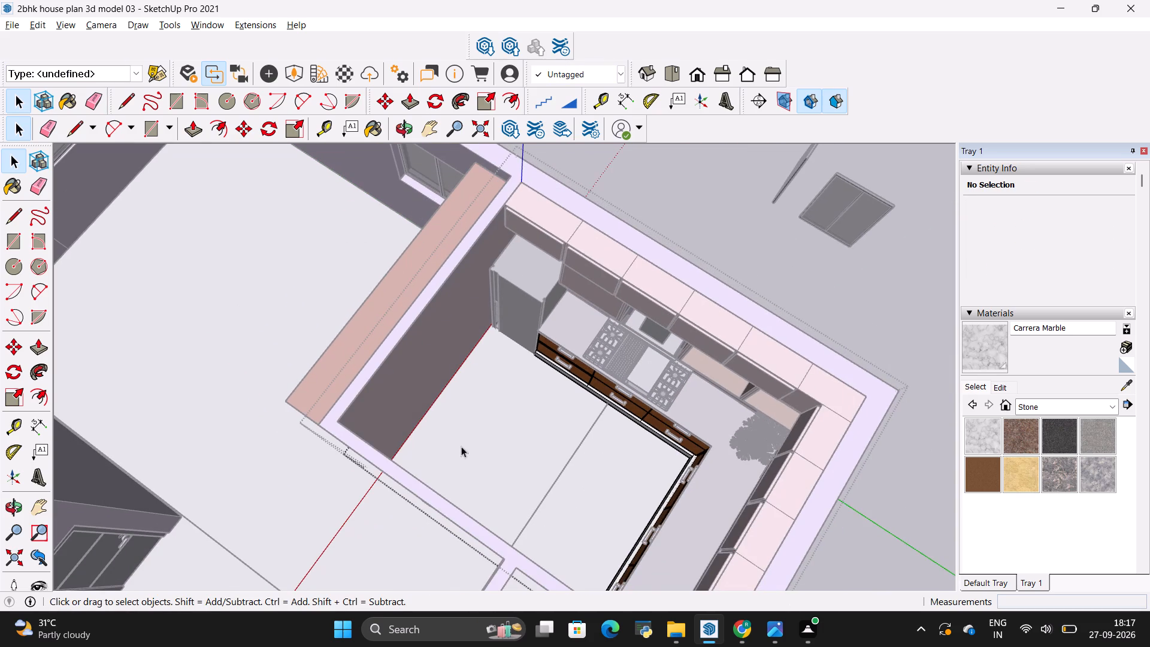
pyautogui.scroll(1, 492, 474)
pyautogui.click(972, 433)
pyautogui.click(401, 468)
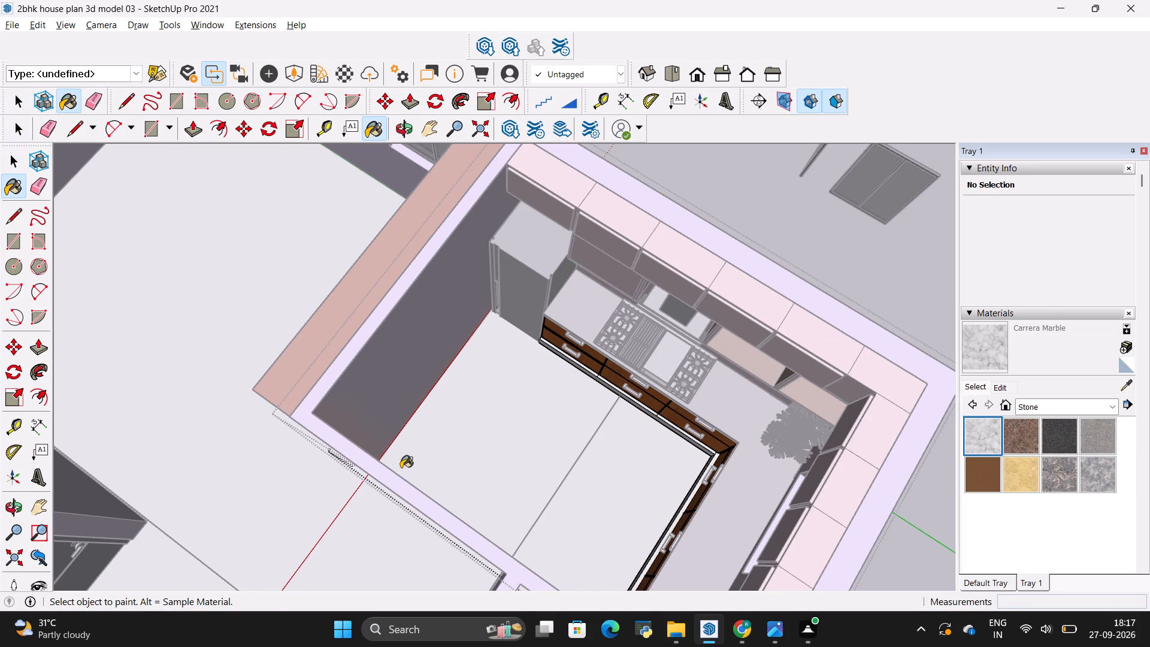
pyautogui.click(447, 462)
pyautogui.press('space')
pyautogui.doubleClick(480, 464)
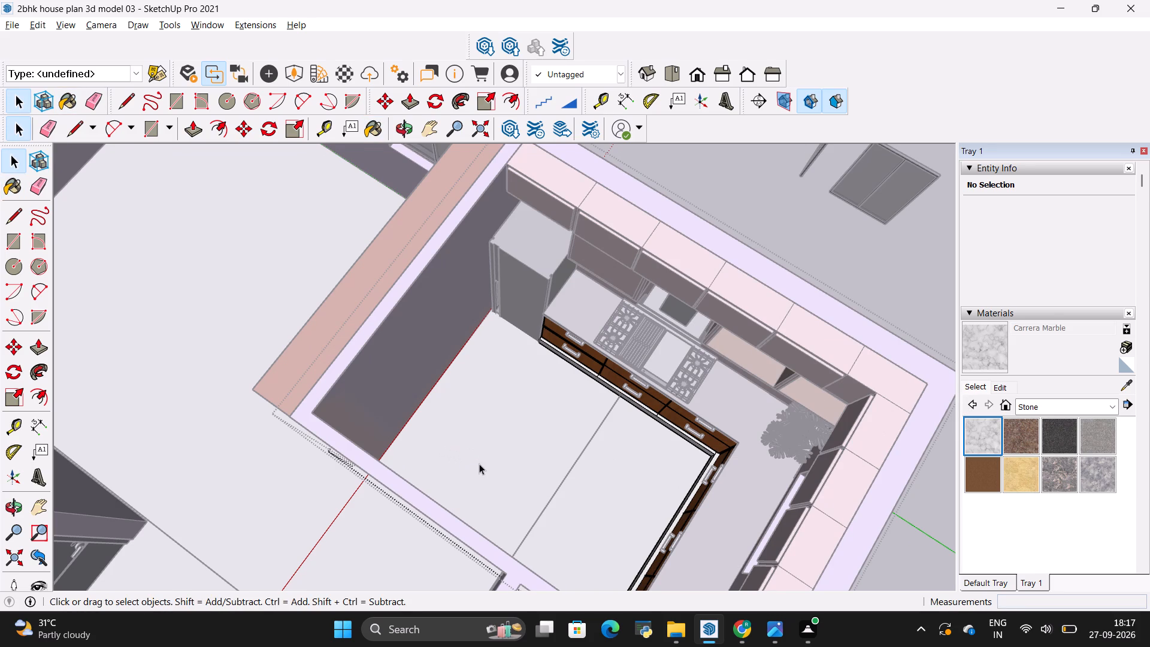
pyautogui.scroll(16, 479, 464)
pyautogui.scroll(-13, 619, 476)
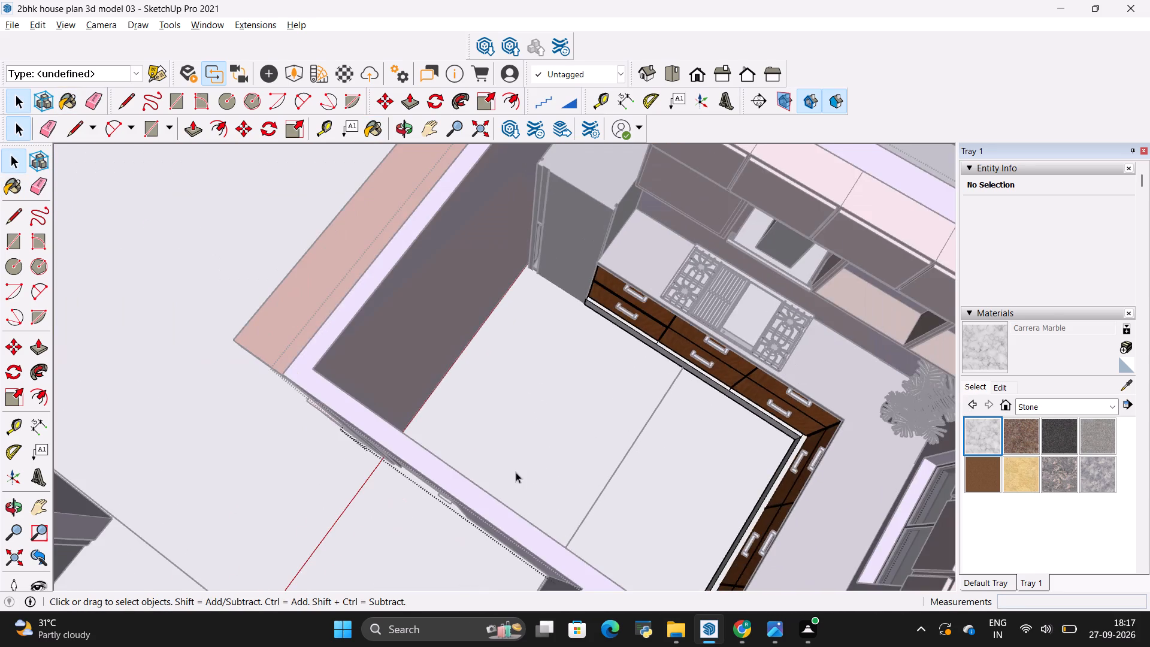
# Close the kitchen group and return to editing the whole model.
pyautogui.moveTo(516, 474); pyautogui.dragTo(986, 432, button='middle')
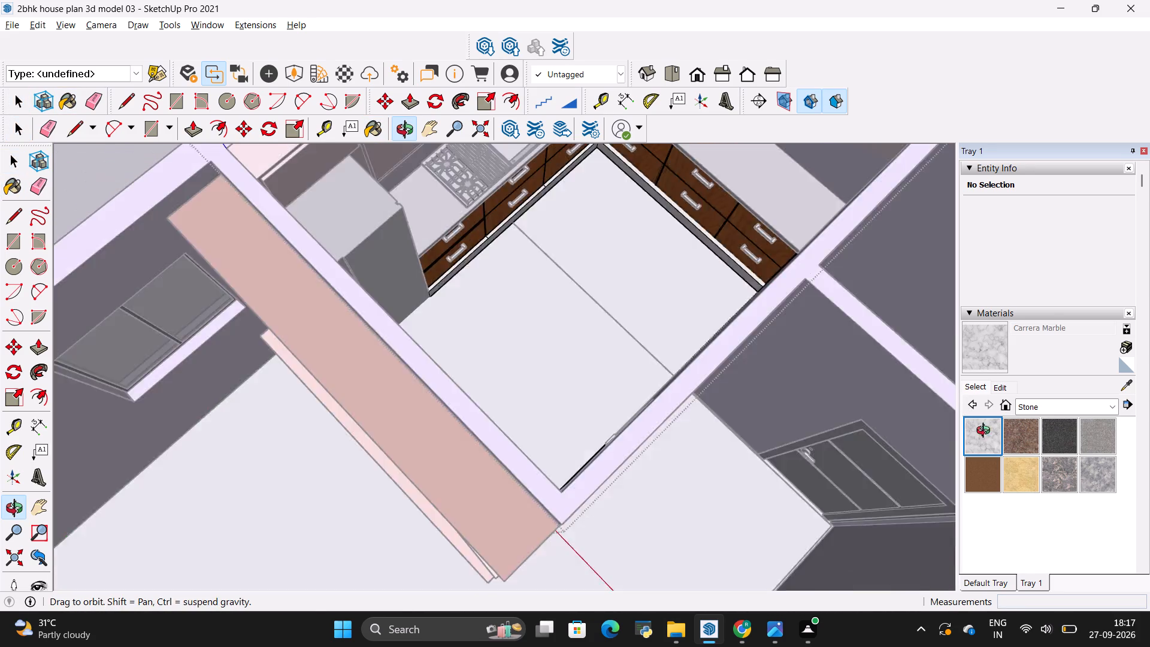
pyautogui.moveTo(986, 432); pyautogui.dragTo(1002, 402, button='middle')
pyautogui.press('space')
pyautogui.click(734, 503)
pyautogui.scroll(-6, 734, 501)
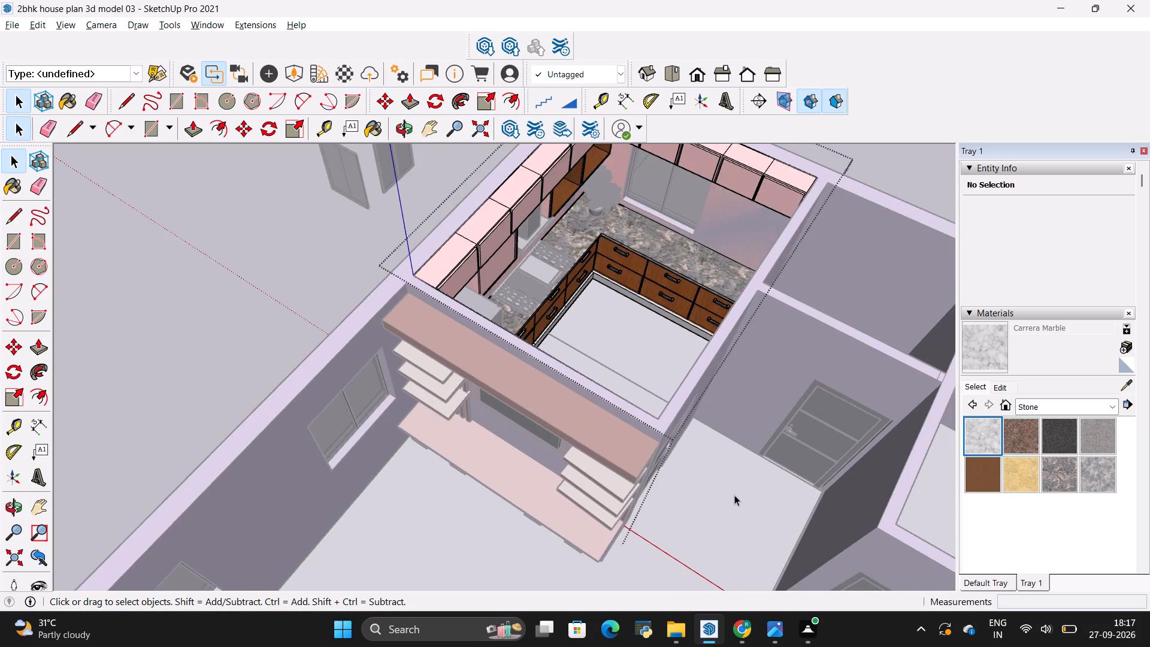
pyautogui.scroll(-3, 734, 492)
pyautogui.click(304, 367)
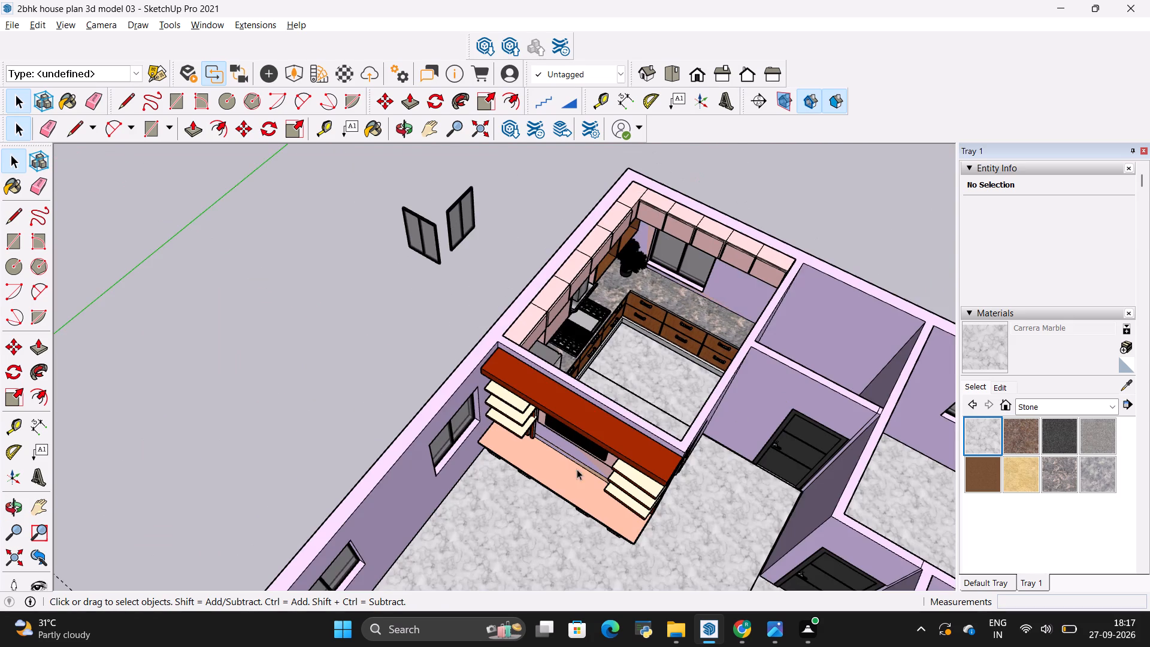
# Erase the line running across the kitchen's marble floor.
pyautogui.scroll(20, 576, 469)
pyautogui.scroll(6, 576, 469)
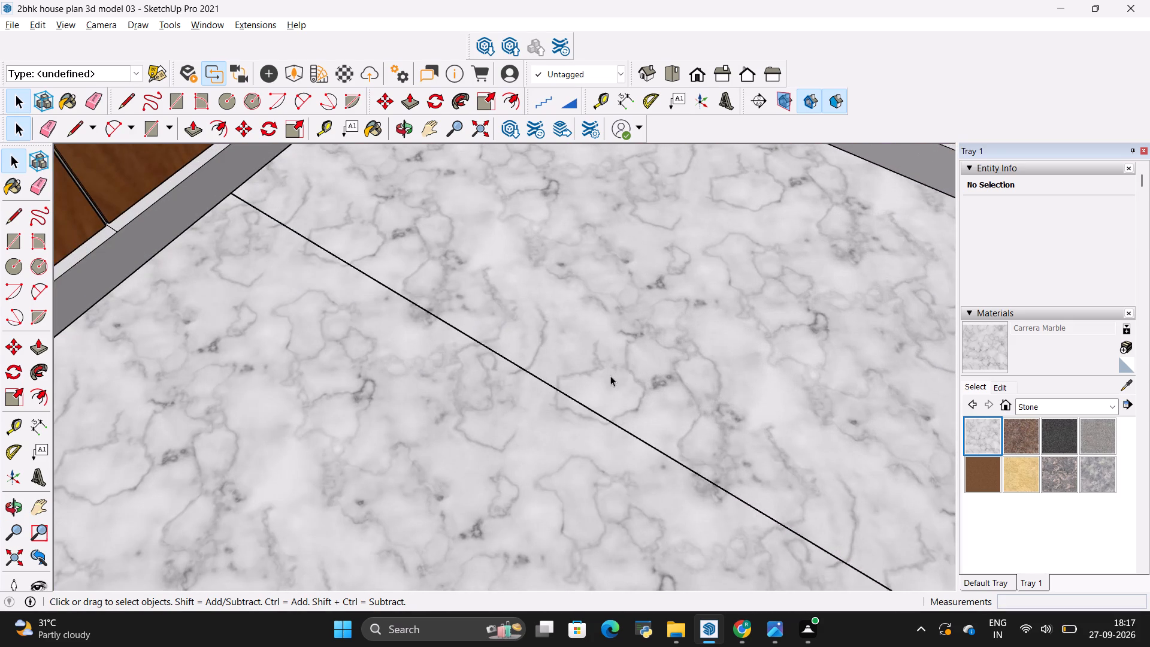
pyautogui.press('e')
pyautogui.moveTo(604, 416); pyautogui.dragTo(603, 440)
pyautogui.scroll(-4, 565, 371)
# Apply Carrera Marble to the kitchen base cabinet group at the grey plinth along the floor.
pyautogui.scroll(2, 278, 309)
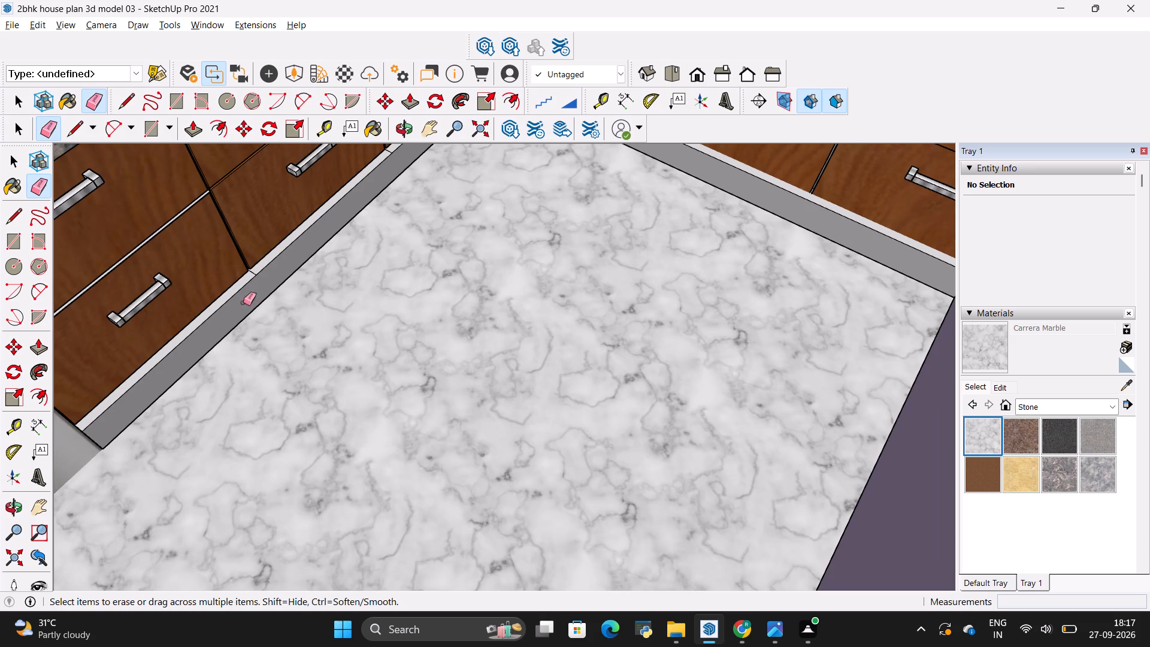
pyautogui.scroll(17, 243, 303)
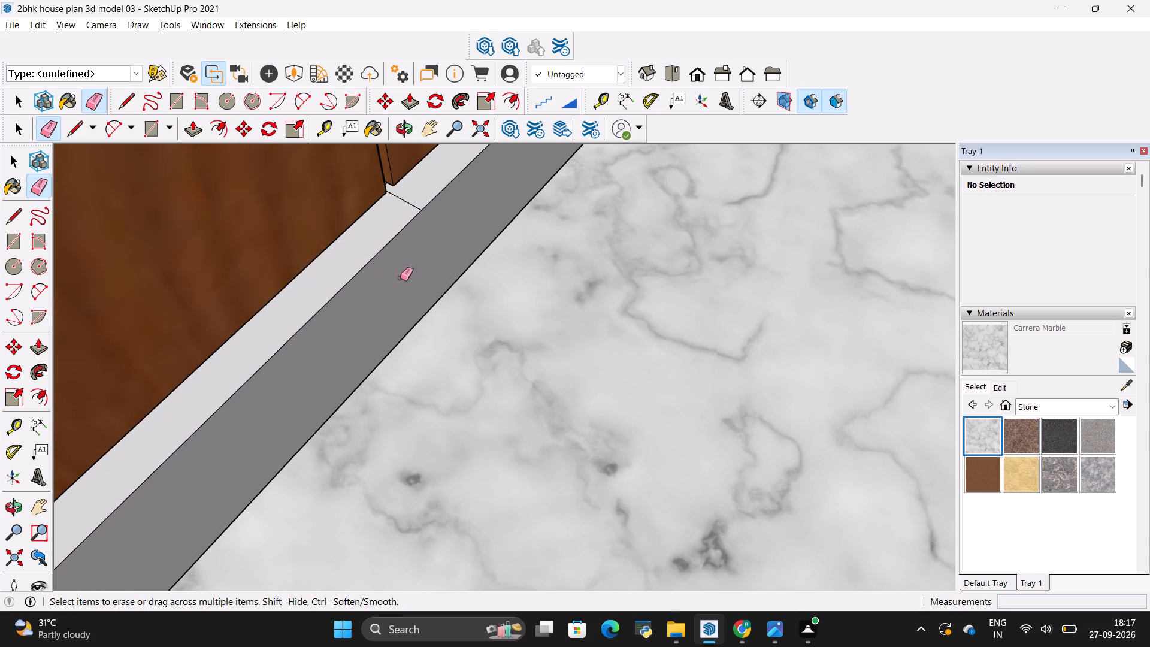
pyautogui.scroll(-9, 356, 269)
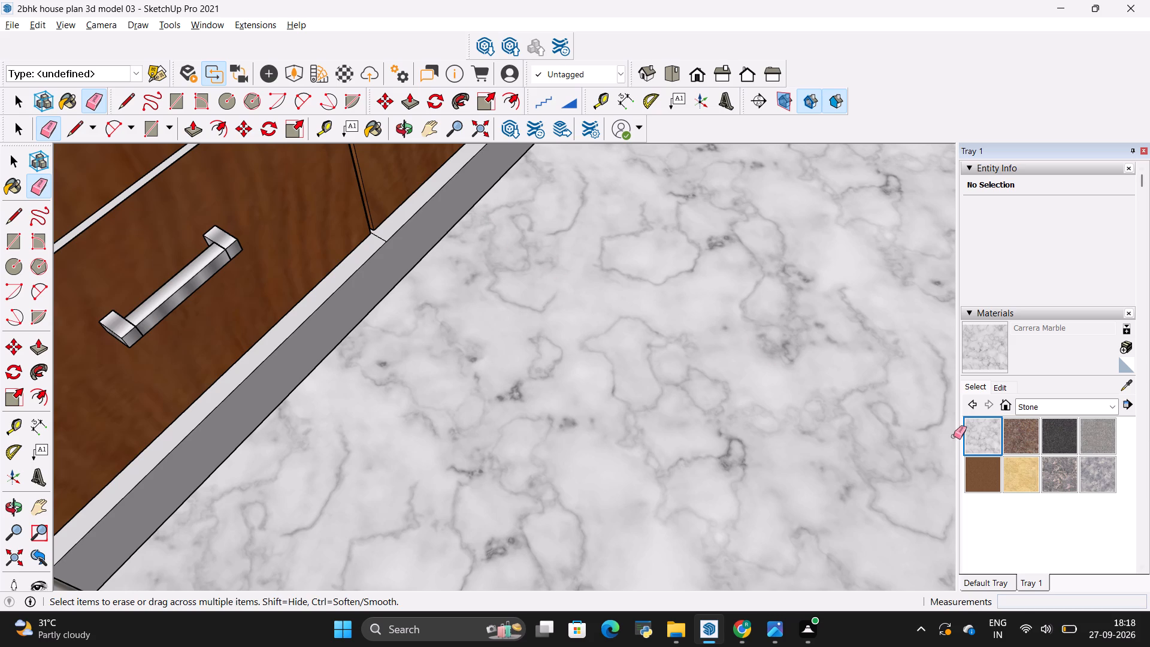
pyautogui.click(977, 432)
pyautogui.scroll(7, 324, 315)
pyautogui.click(323, 315)
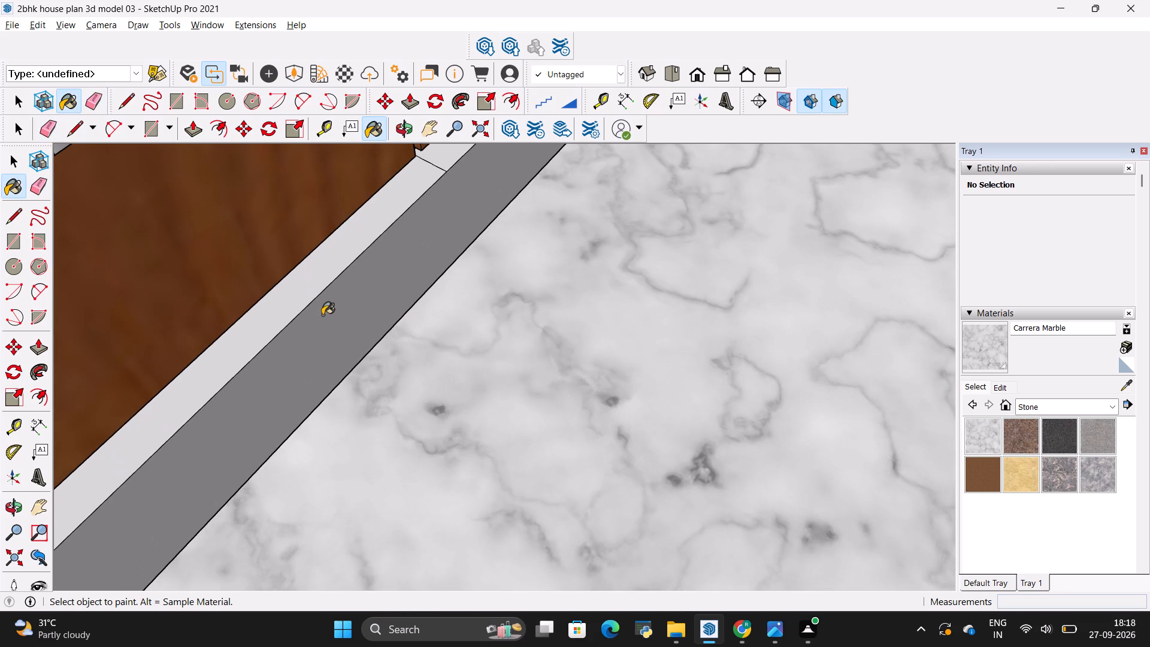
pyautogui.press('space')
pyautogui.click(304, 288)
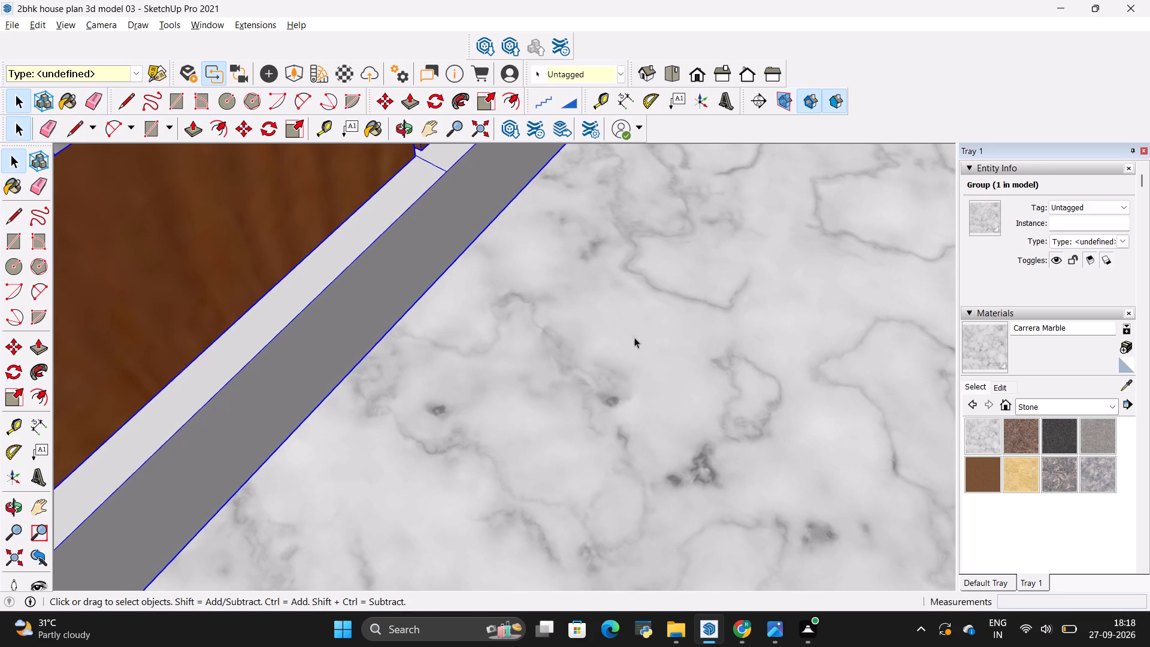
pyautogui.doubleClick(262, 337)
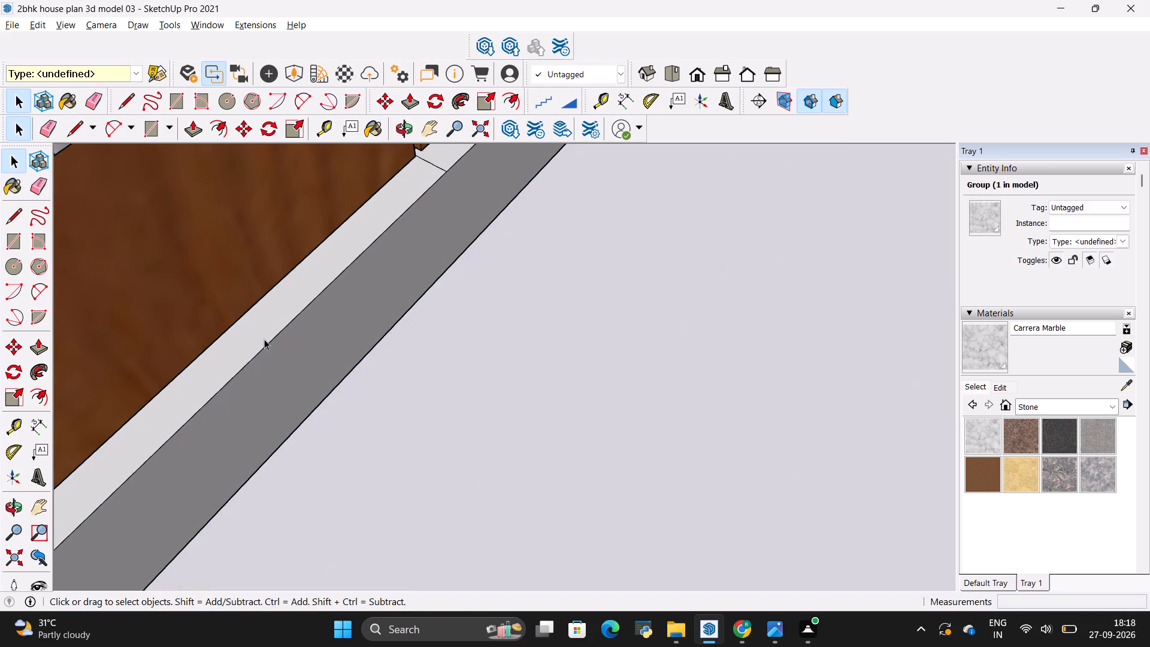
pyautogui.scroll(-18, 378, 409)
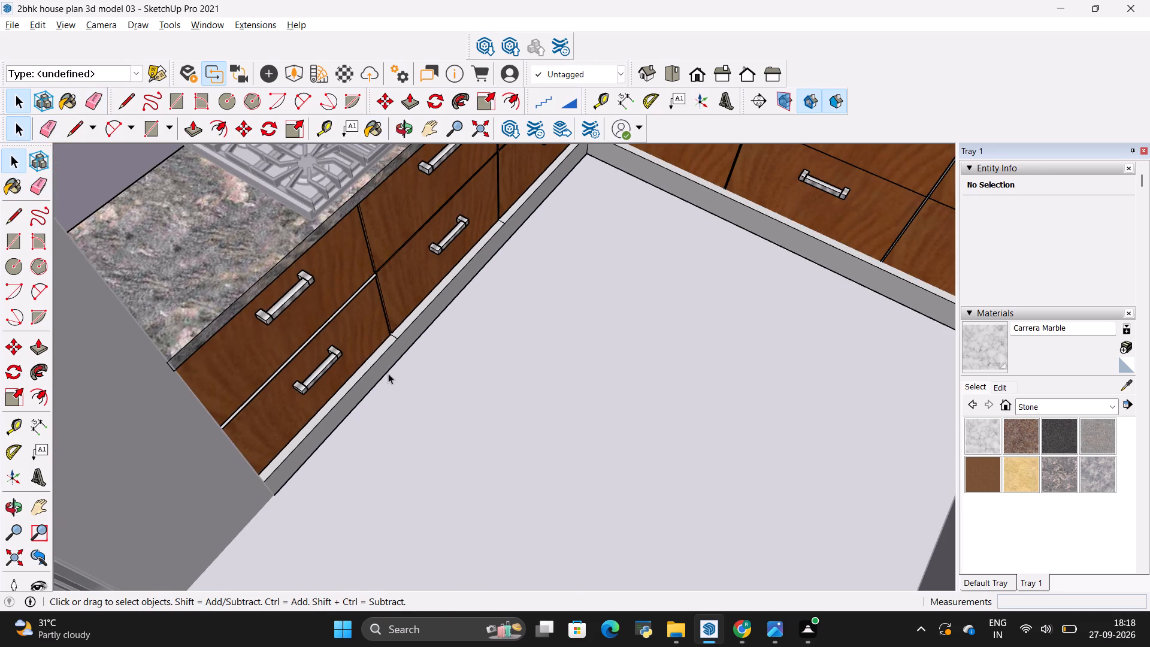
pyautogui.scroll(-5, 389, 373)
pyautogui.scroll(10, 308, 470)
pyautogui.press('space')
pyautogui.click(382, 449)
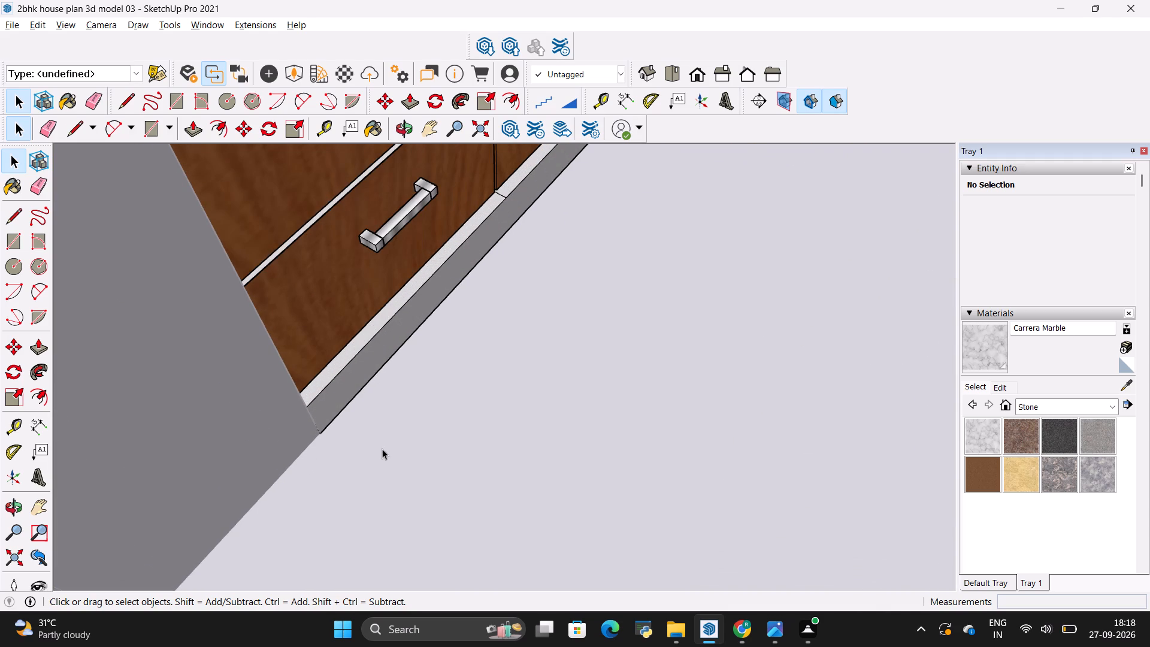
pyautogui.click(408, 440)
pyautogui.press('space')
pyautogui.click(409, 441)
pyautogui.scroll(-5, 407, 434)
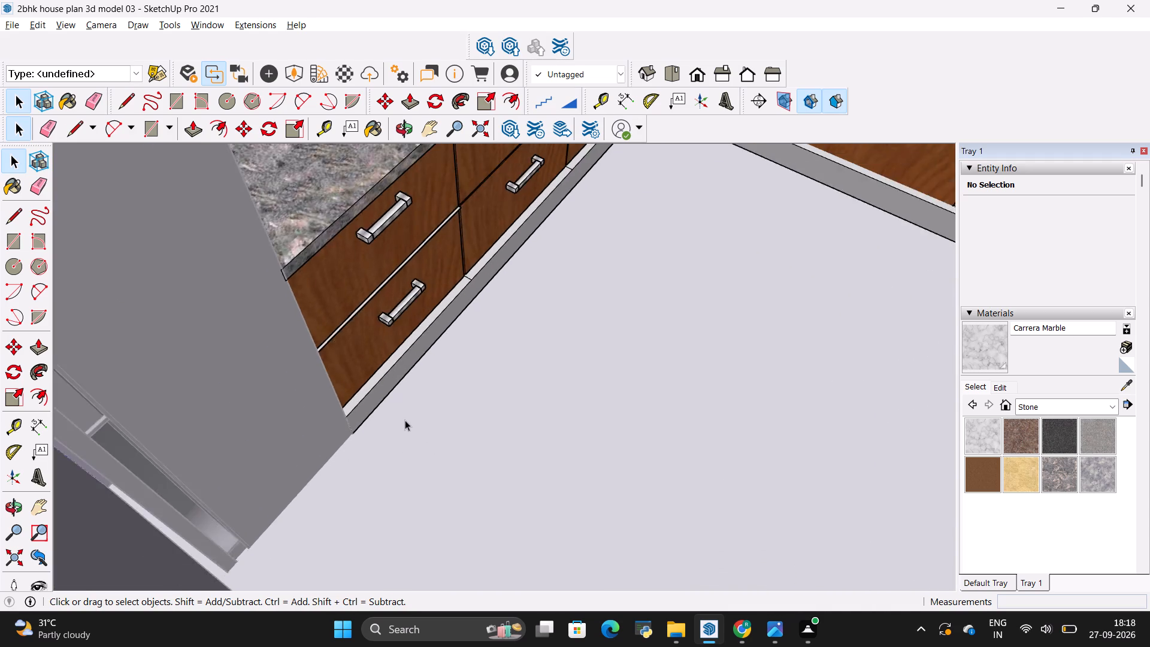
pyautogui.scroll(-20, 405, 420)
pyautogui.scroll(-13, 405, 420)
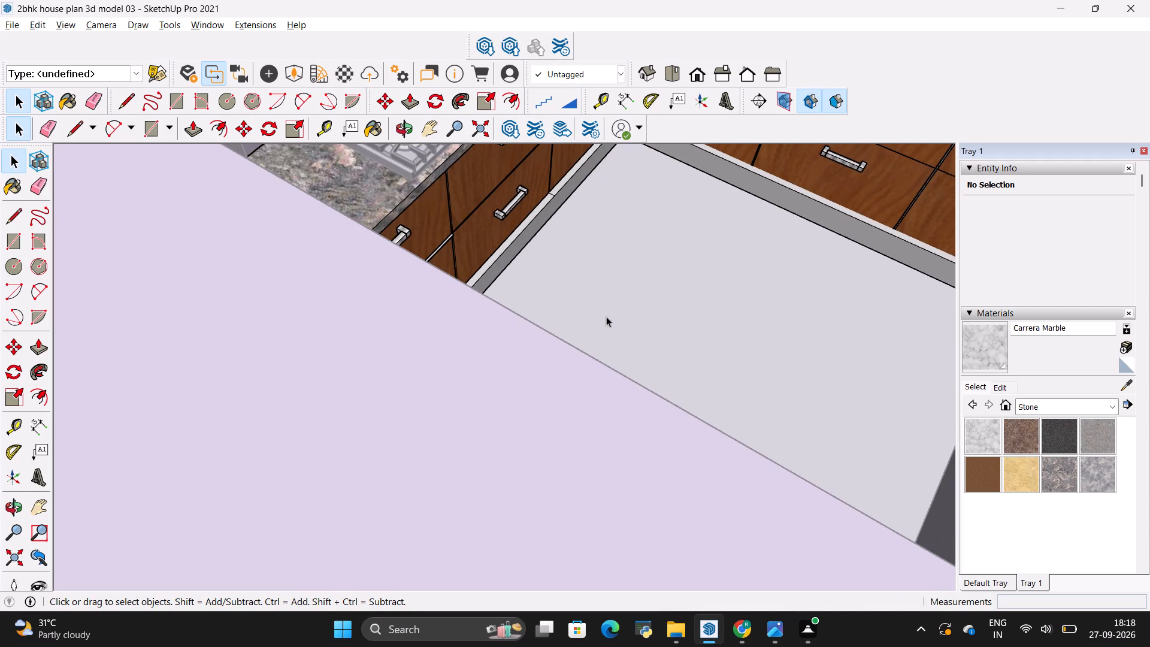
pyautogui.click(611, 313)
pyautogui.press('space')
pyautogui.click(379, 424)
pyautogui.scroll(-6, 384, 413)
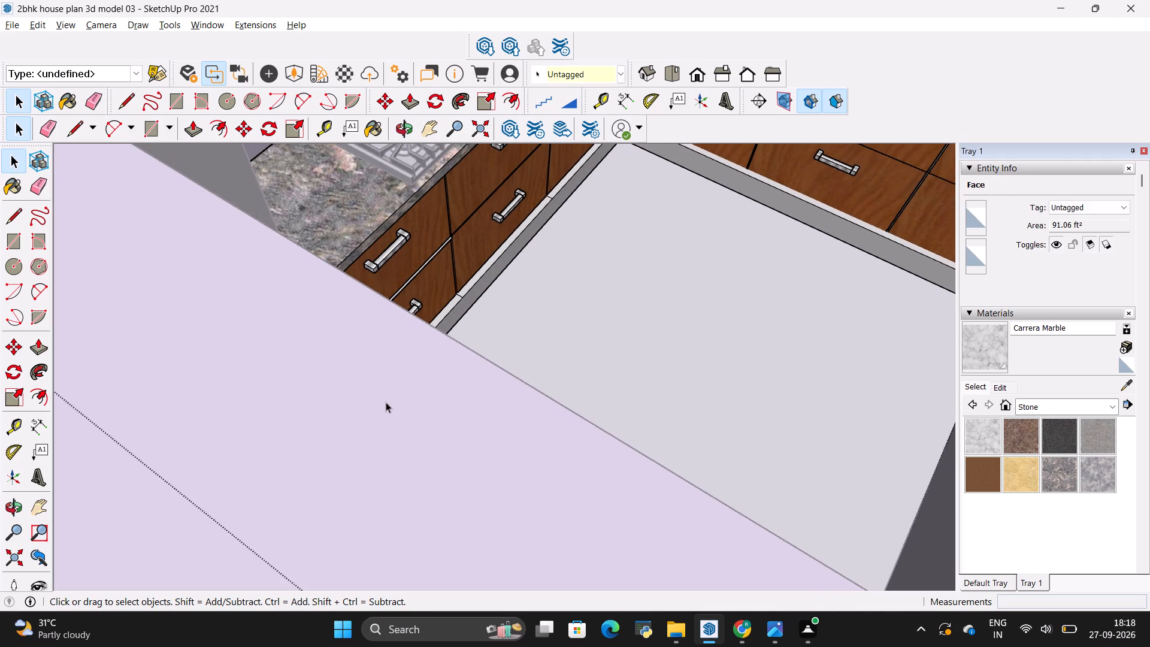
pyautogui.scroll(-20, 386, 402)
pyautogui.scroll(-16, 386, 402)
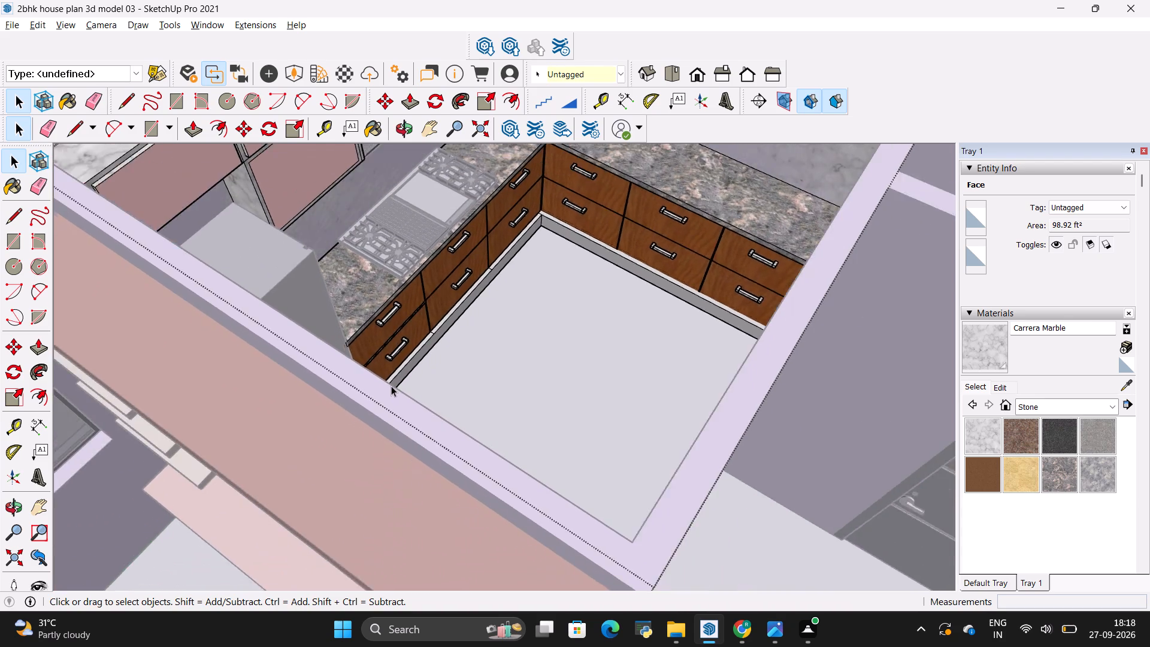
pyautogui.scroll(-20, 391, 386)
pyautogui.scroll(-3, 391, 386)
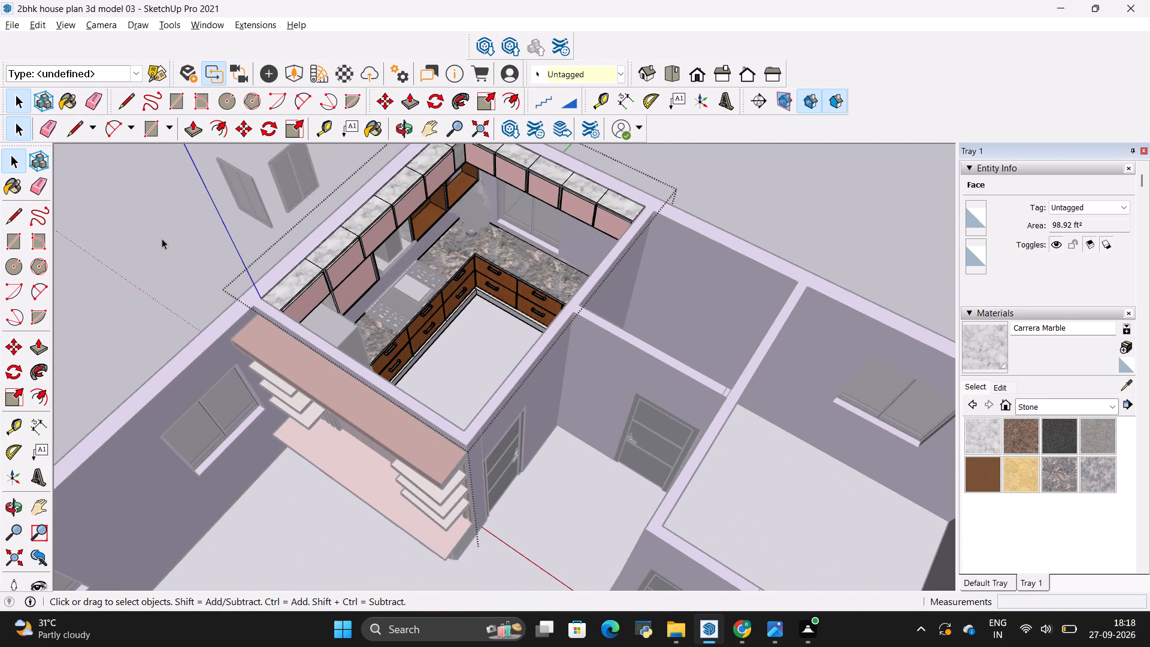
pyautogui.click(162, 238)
# Examine the kitchen's marble floor, base cabinets and plinth, and the adjoining rooms, from several angles.
pyautogui.moveTo(532, 404); pyautogui.dragTo(489, 407, button='middle')
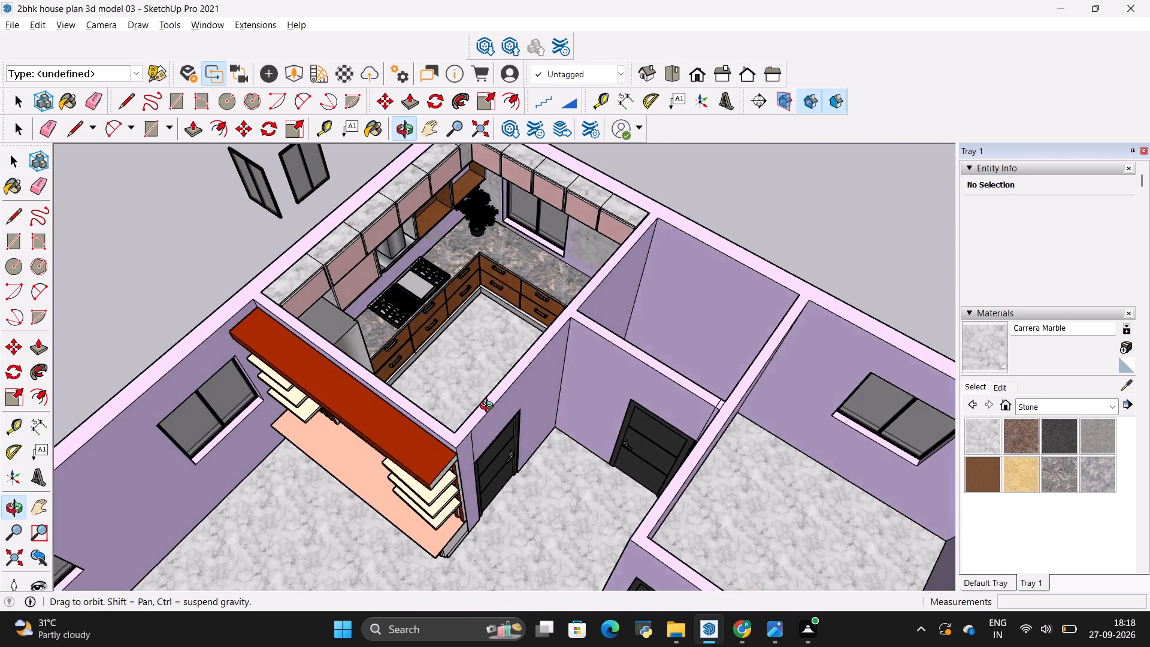
pyautogui.moveTo(489, 407); pyautogui.dragTo(648, 325, button='middle')
pyautogui.scroll(-4, 562, 425)
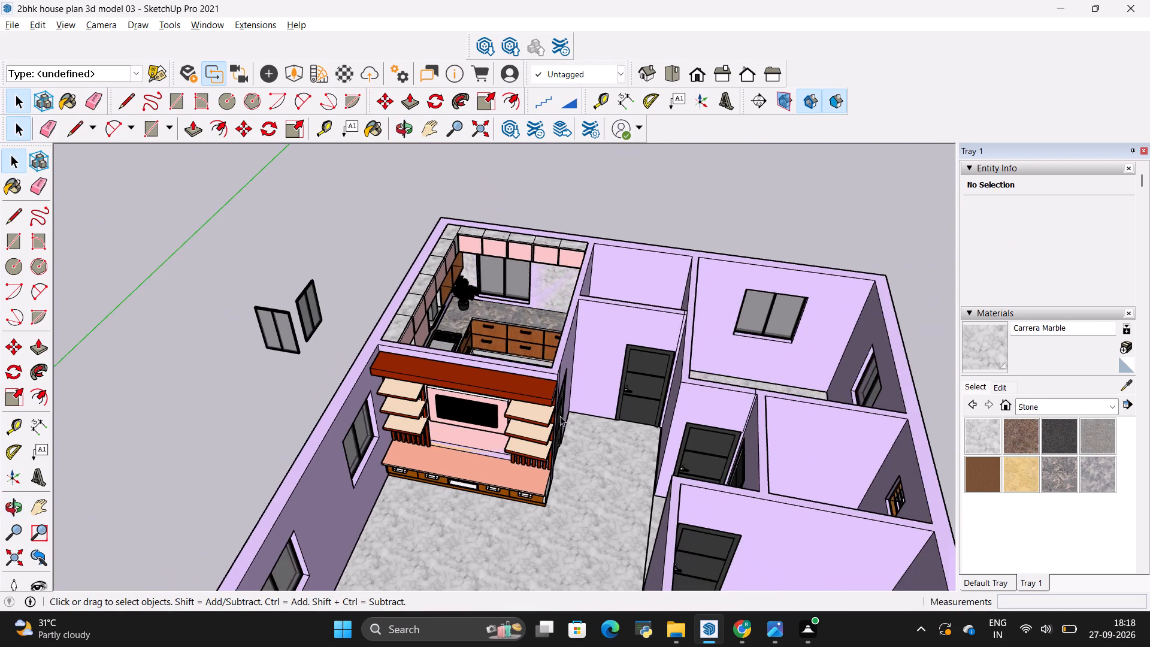
pyautogui.scroll(9, 491, 329)
pyautogui.scroll(-8, 594, 366)
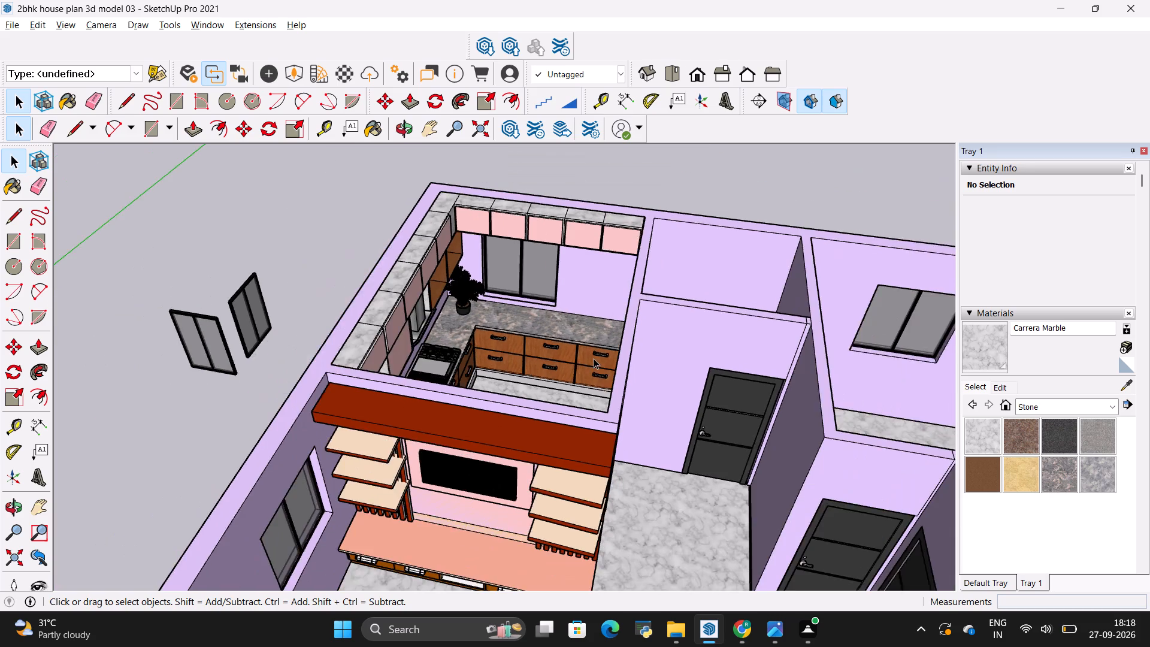
pyautogui.scroll(-16, 594, 358)
pyautogui.moveTo(643, 464); pyautogui.dragTo(441, 474, button='middle')
pyautogui.scroll(4, 644, 362)
pyautogui.scroll(3, 576, 401)
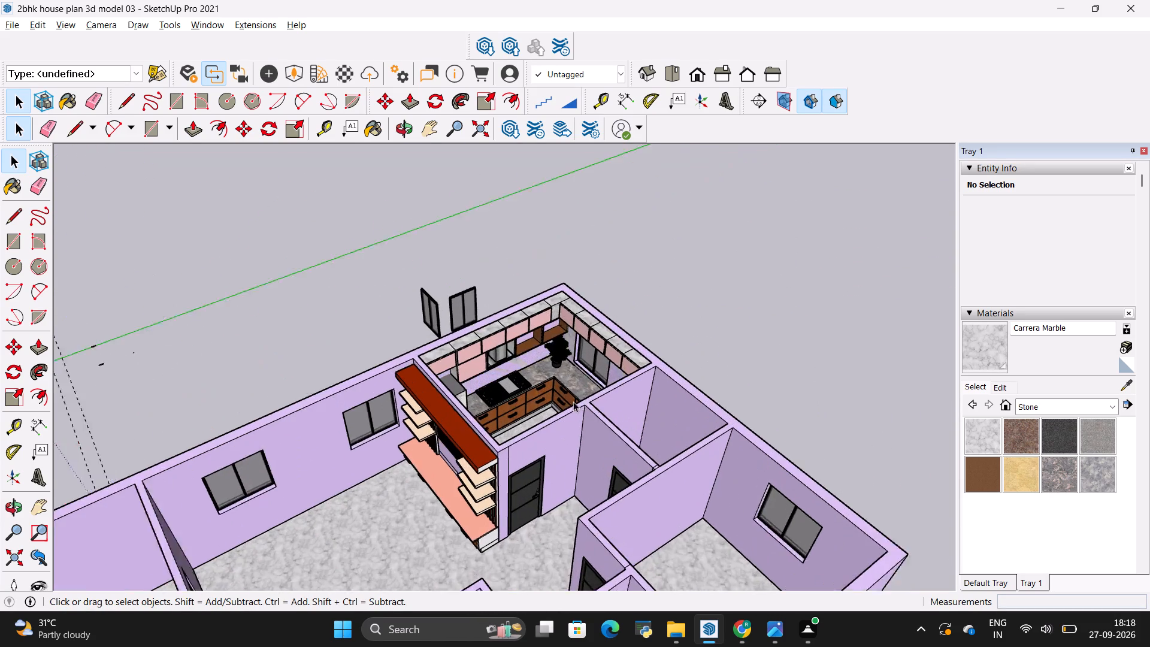
pyautogui.scroll(7, 573, 401)
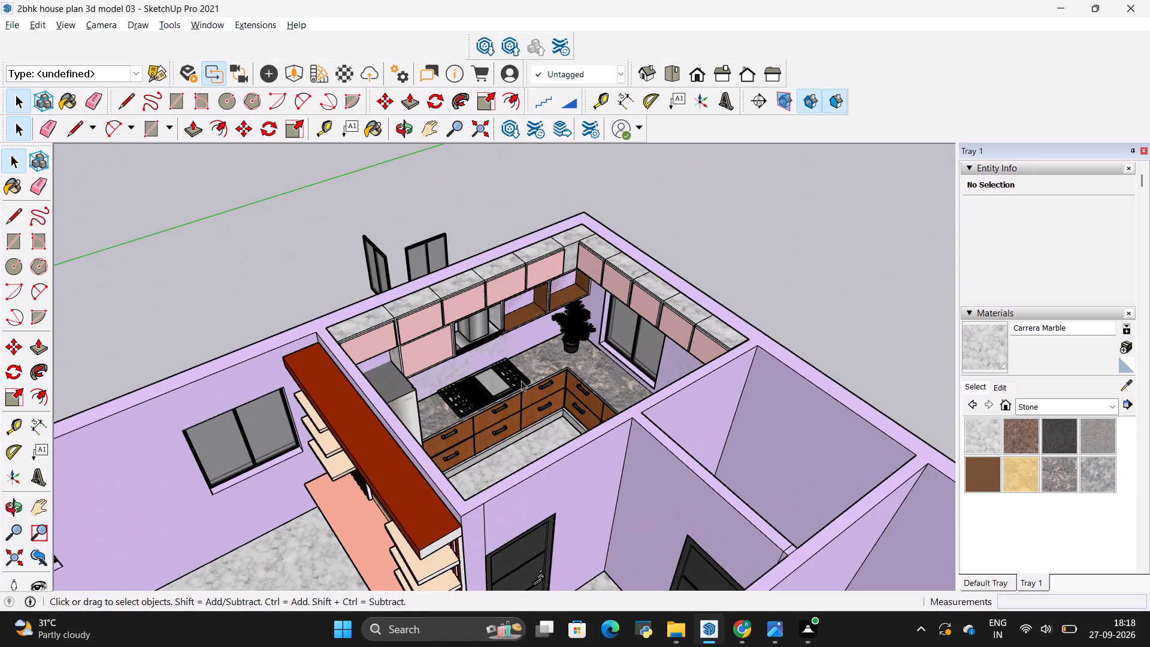
pyautogui.scroll(6, 522, 385)
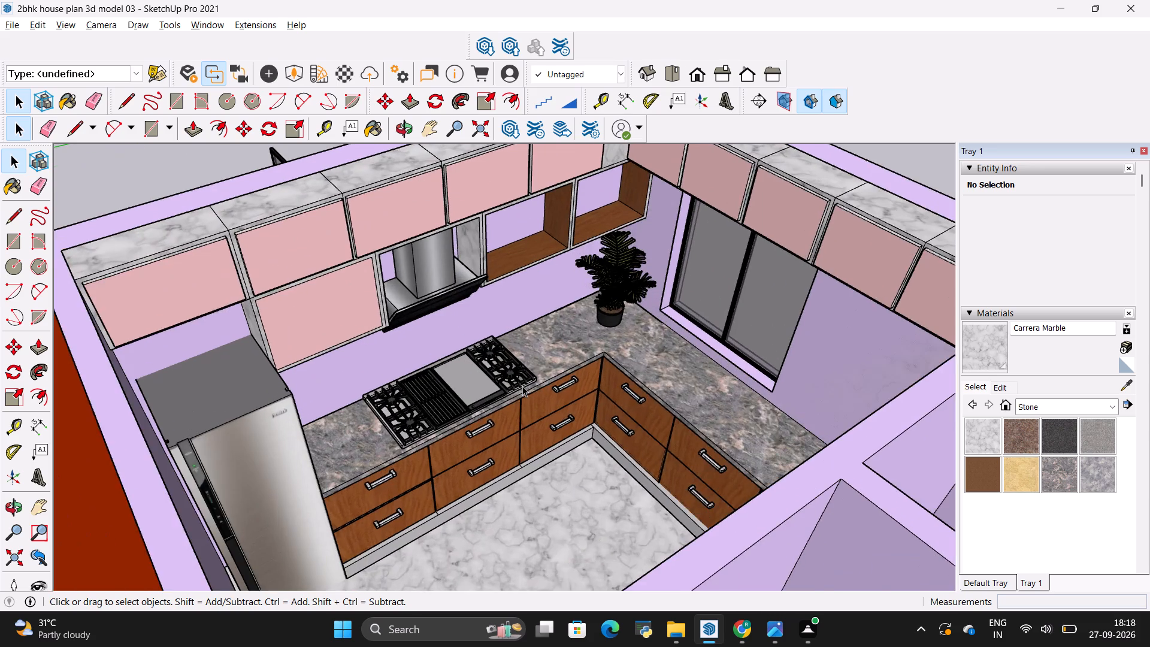
pyautogui.scroll(-3, 522, 386)
pyautogui.moveTo(718, 455); pyautogui.dragTo(569, 577, button='middle')
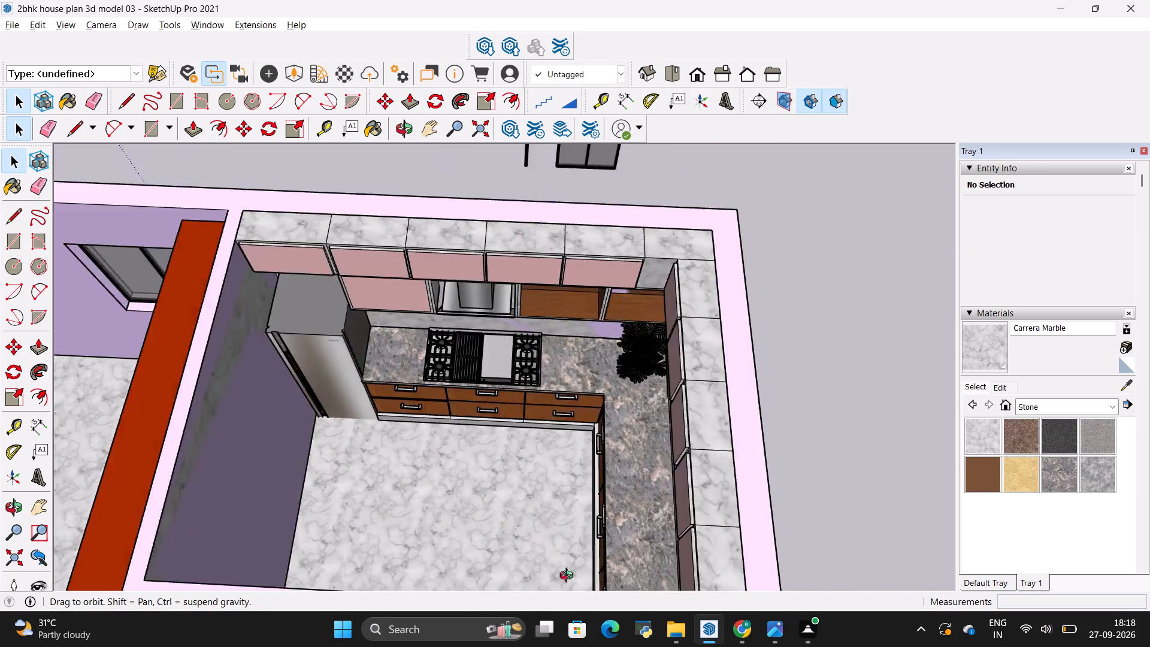
pyautogui.moveTo(569, 577); pyautogui.dragTo(786, 545, button='middle')
pyautogui.moveTo(637, 531); pyautogui.dragTo(816, 455, button='middle')
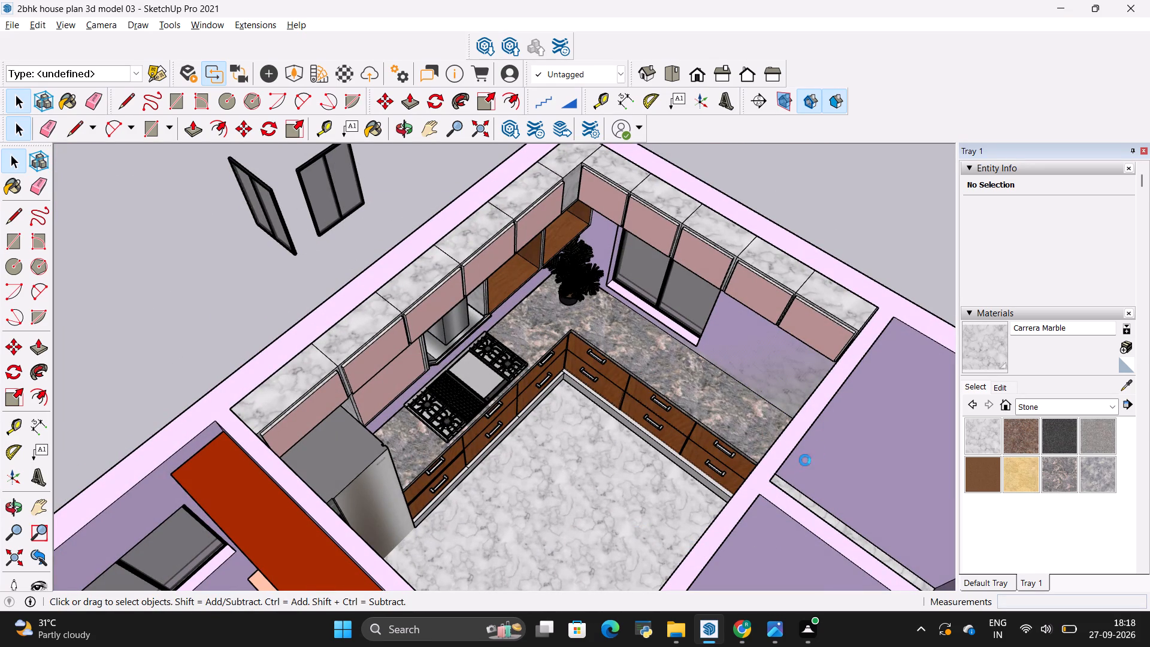
pyautogui.moveTo(685, 497); pyautogui.dragTo(810, 424, button='middle')
pyautogui.scroll(-4, 694, 433)
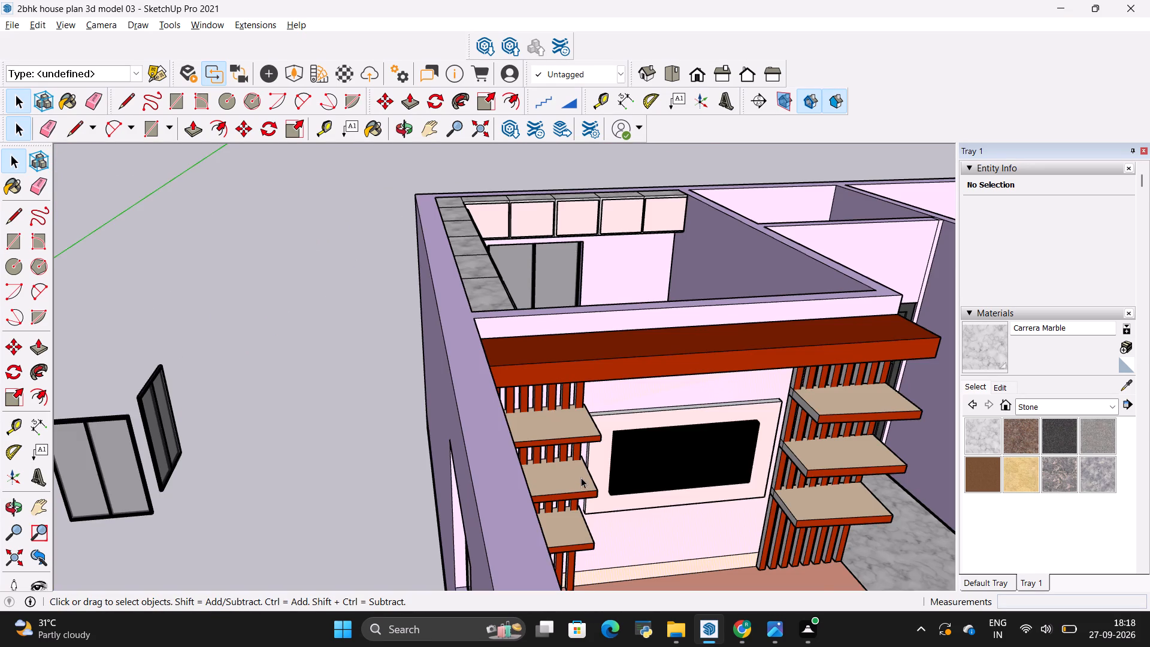
pyautogui.scroll(7, 615, 331)
pyautogui.moveTo(685, 328); pyautogui.dragTo(532, 541, button='middle')
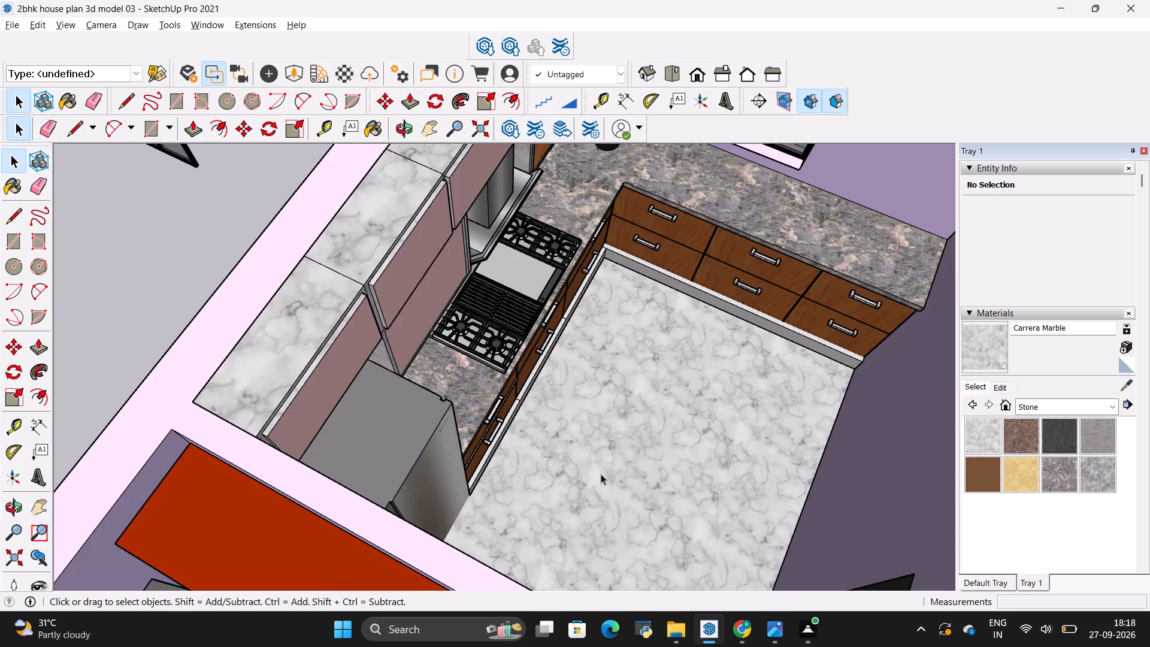
pyautogui.scroll(12, 601, 474)
pyautogui.scroll(-10, 642, 451)
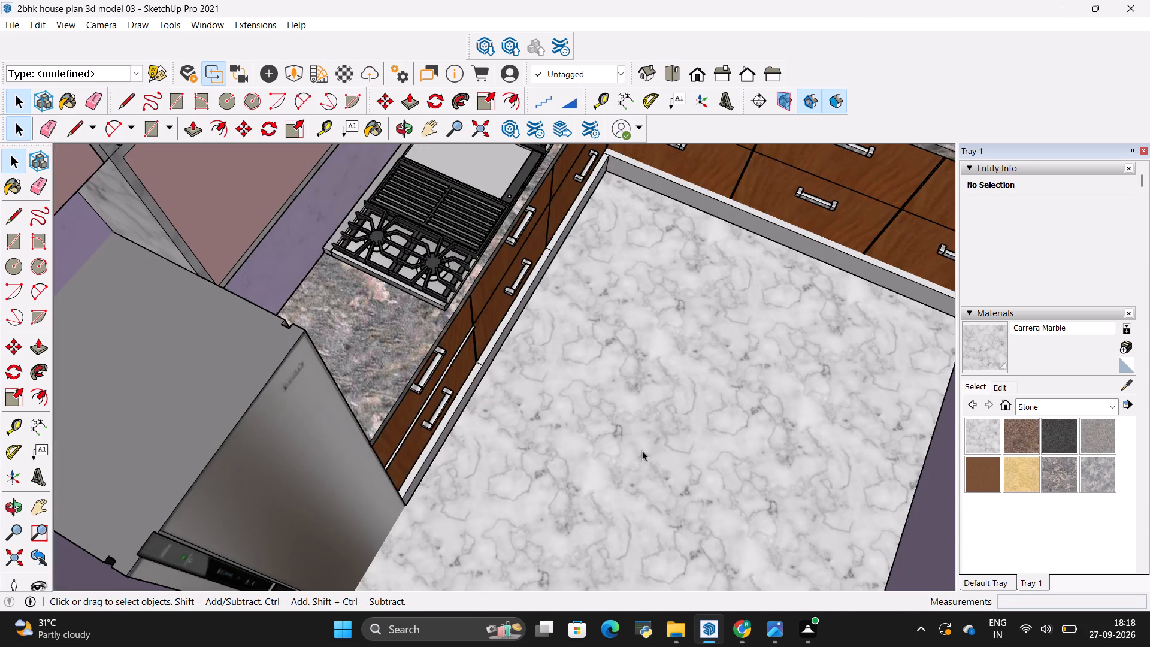
pyautogui.scroll(-14, 642, 451)
pyautogui.scroll(-9, 642, 448)
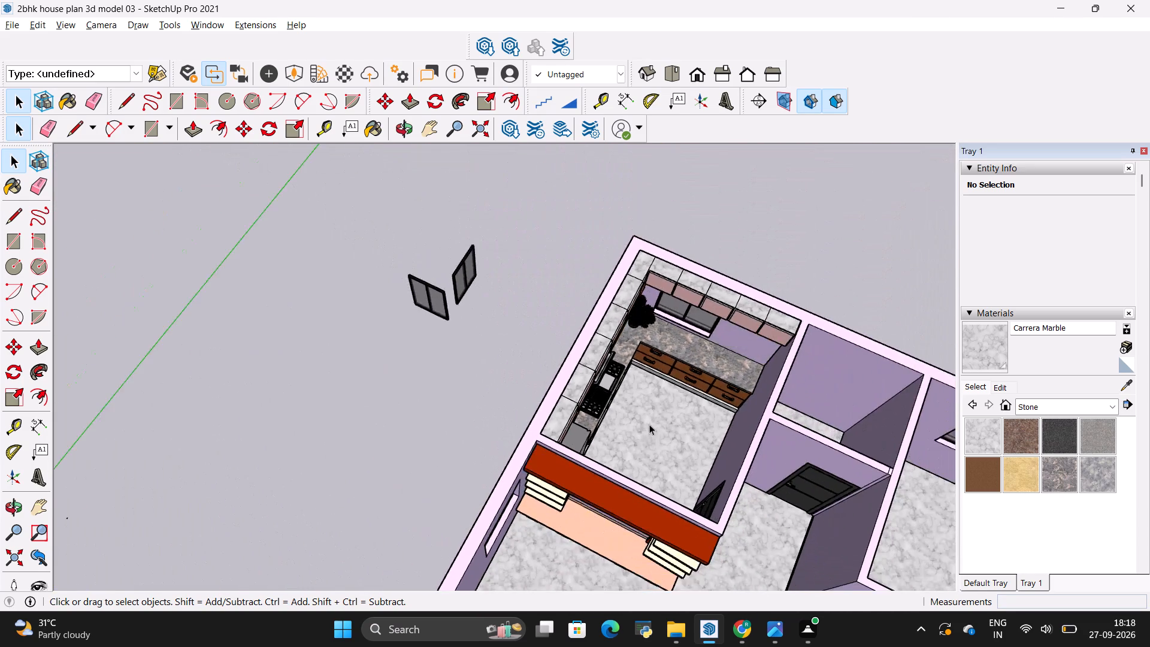
pyautogui.scroll(-15, 649, 424)
pyautogui.scroll(10, 672, 535)
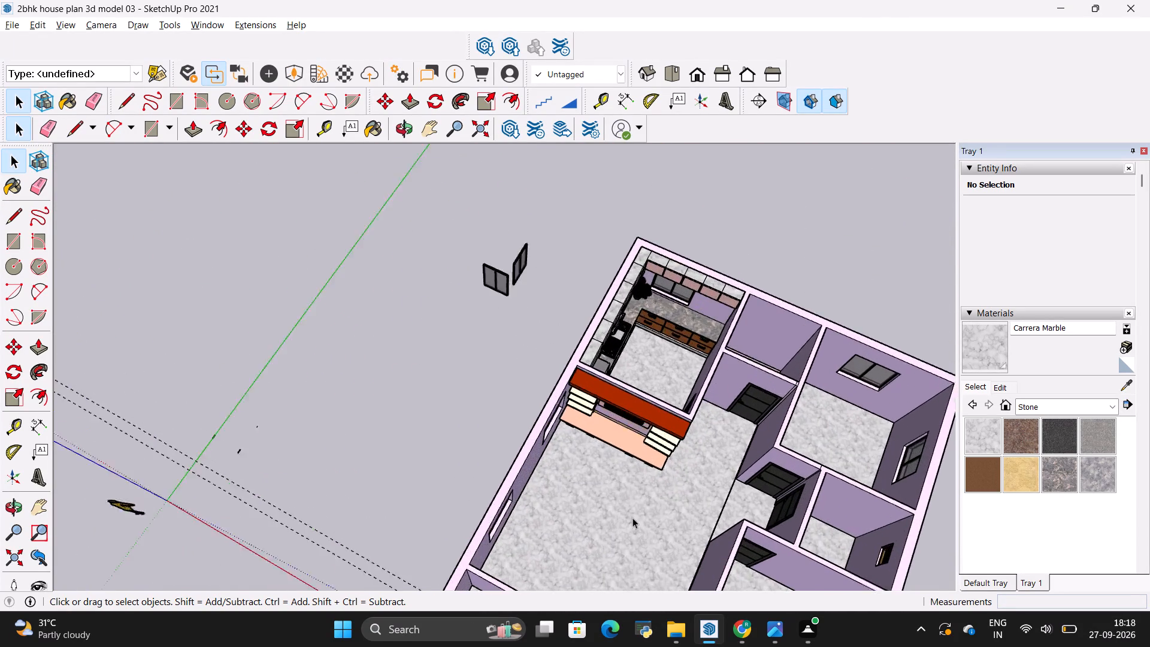
pyautogui.scroll(15, 652, 304)
pyautogui.scroll(-4, 706, 320)
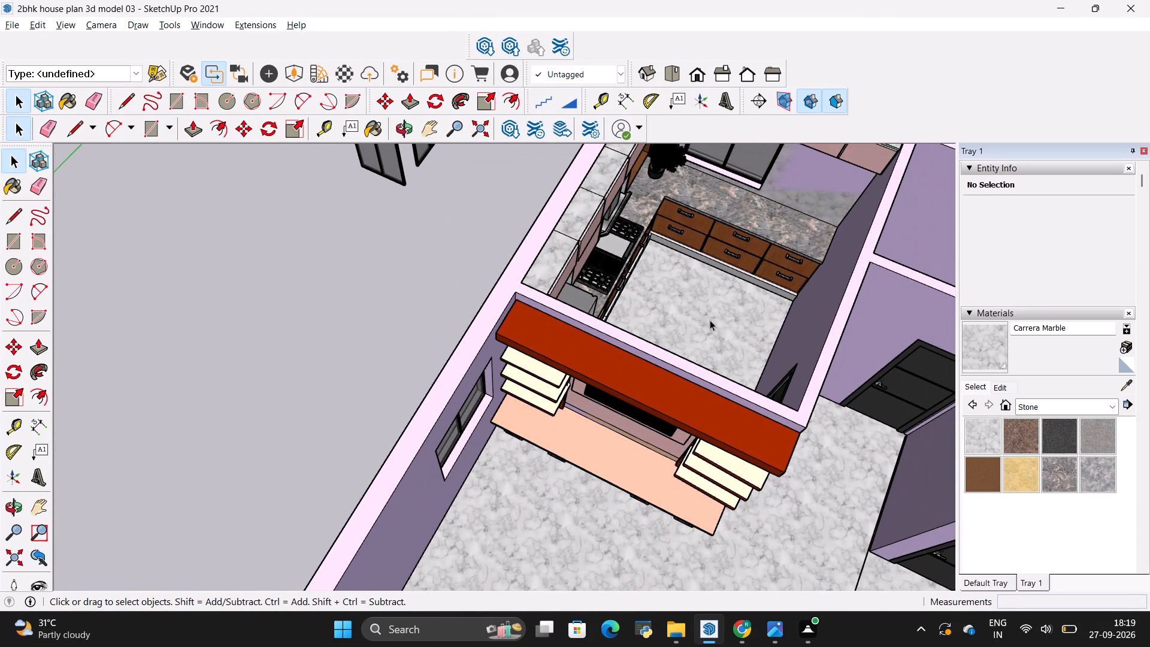
pyautogui.keyDown('shift'); pyautogui.moveTo(760, 302); pyautogui.dragTo(603, 362, button='middle'); pyautogui.keyUp('shift')
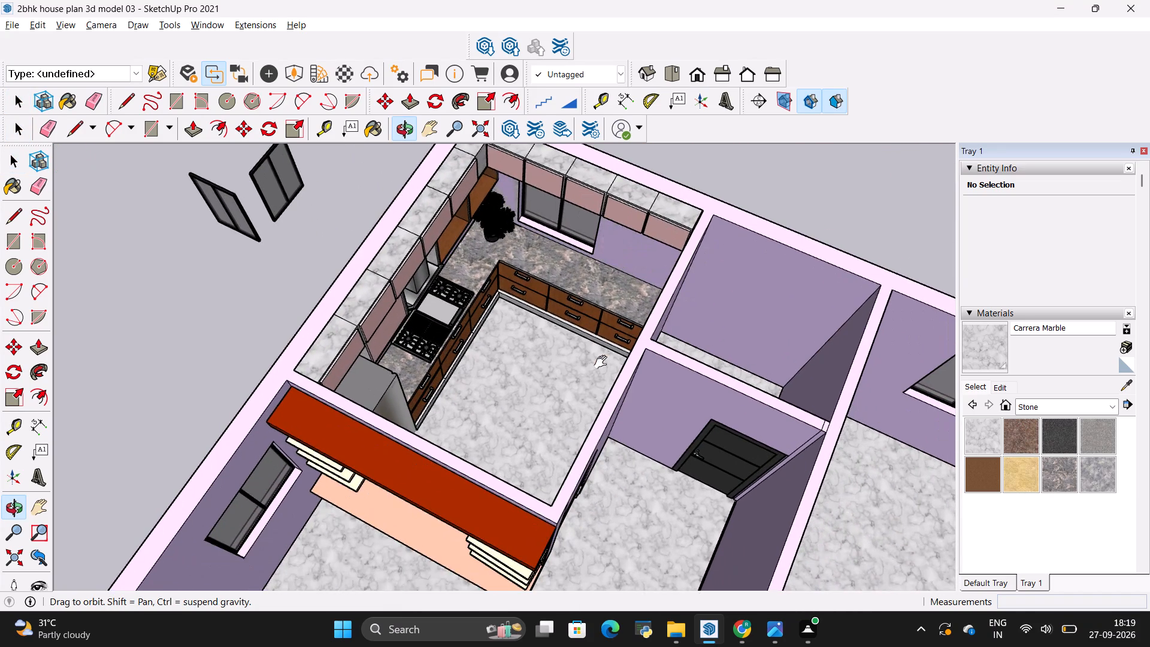
pyautogui.keyDown('shift'); pyautogui.moveTo(603, 362); pyautogui.dragTo(601, 366, button='middle'); pyautogui.keyUp('shift')
pyautogui.scroll(5, 571, 252)
pyautogui.scroll(3, 578, 305)
pyautogui.scroll(-4, 562, 328)
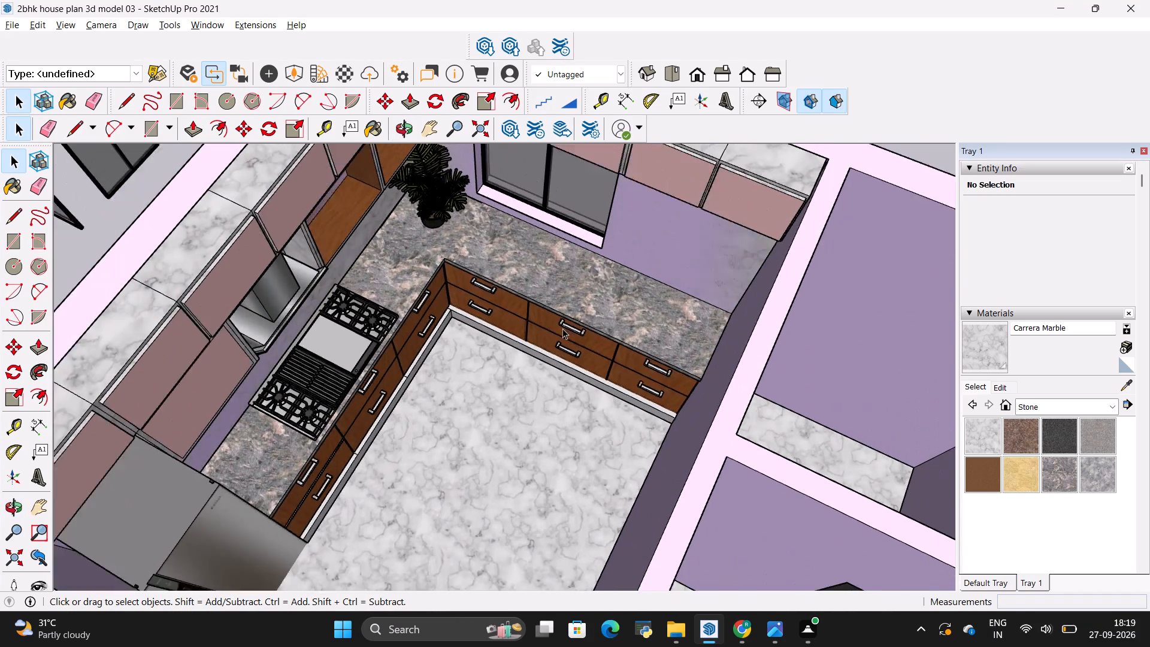
pyautogui.scroll(-5, 486, 315)
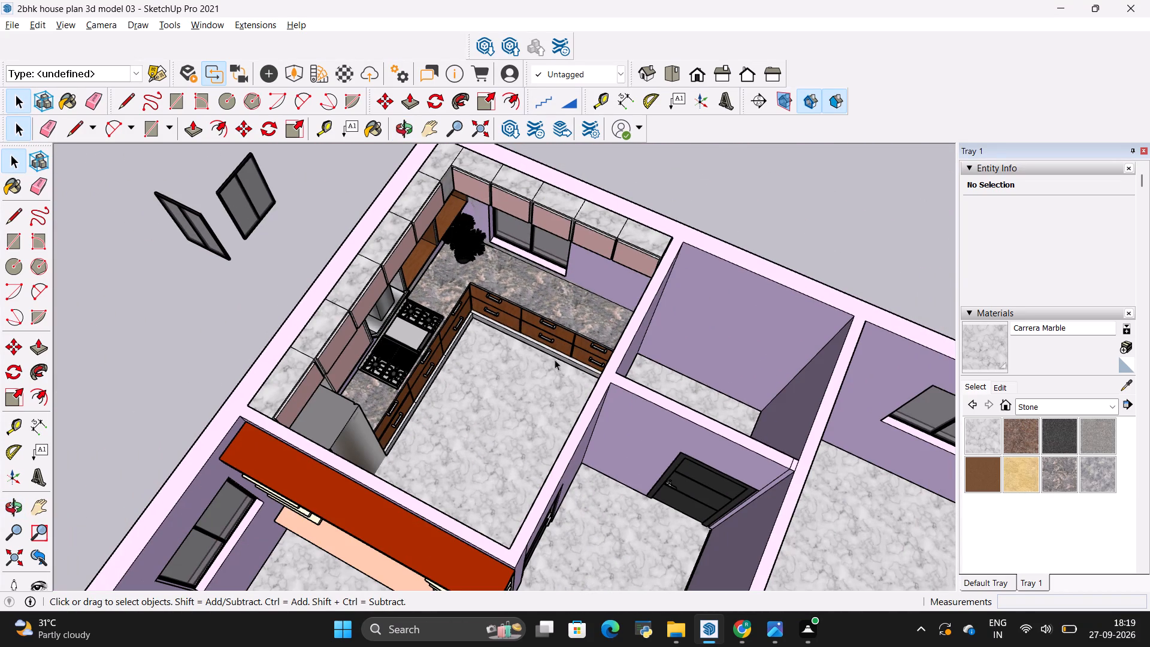
# Import the Bed model from the Downloads folder into the house model.
pyautogui.click(8, 23)
pyautogui.click(41, 270)
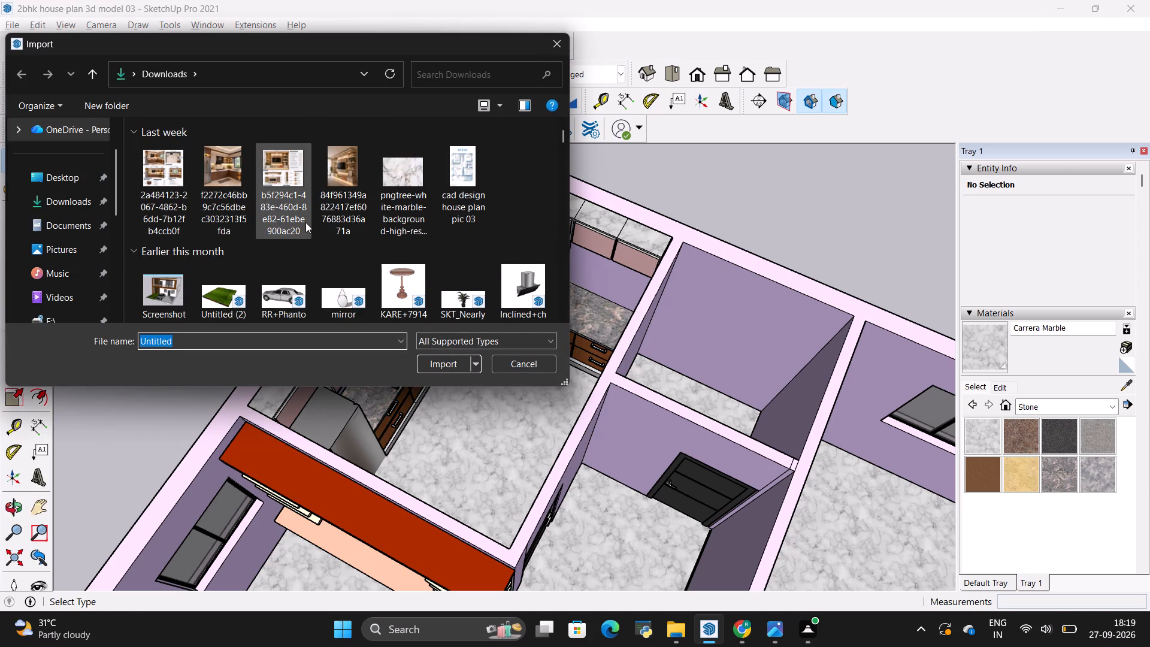
pyautogui.scroll(-3, 305, 222)
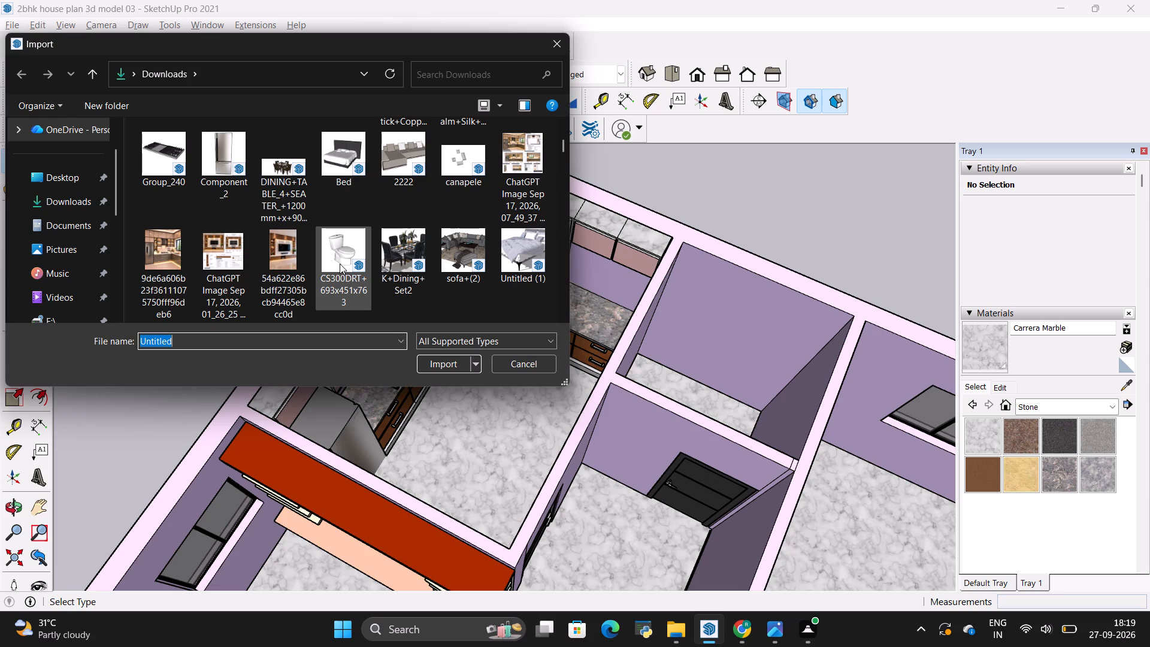
pyautogui.click(342, 140)
pyautogui.click(437, 367)
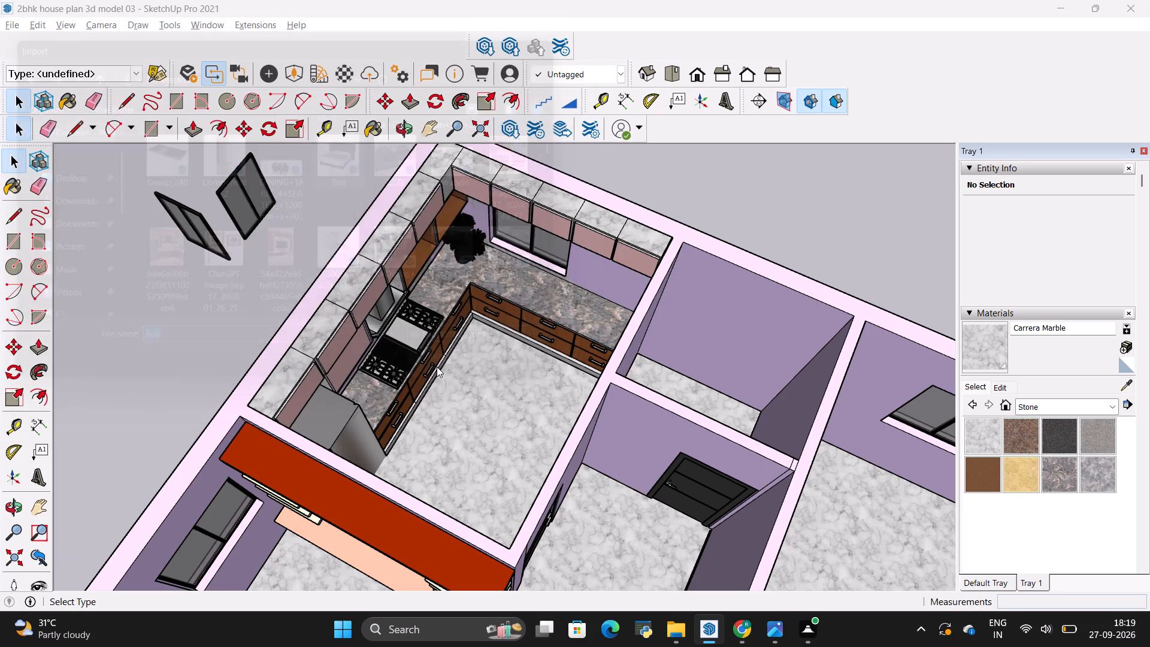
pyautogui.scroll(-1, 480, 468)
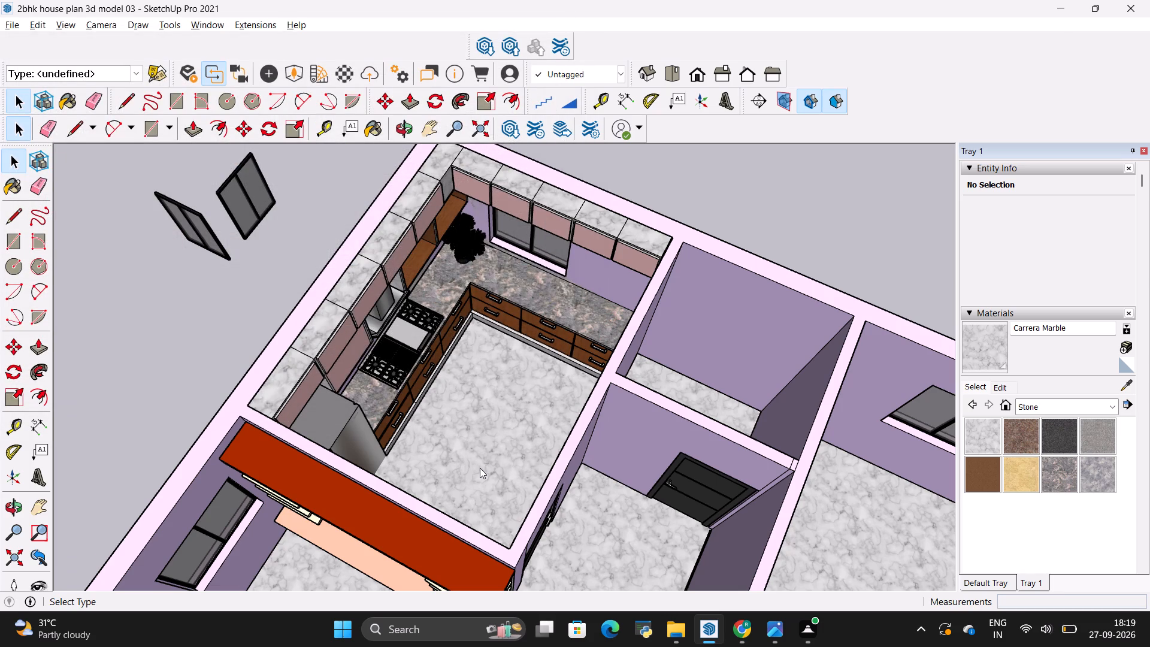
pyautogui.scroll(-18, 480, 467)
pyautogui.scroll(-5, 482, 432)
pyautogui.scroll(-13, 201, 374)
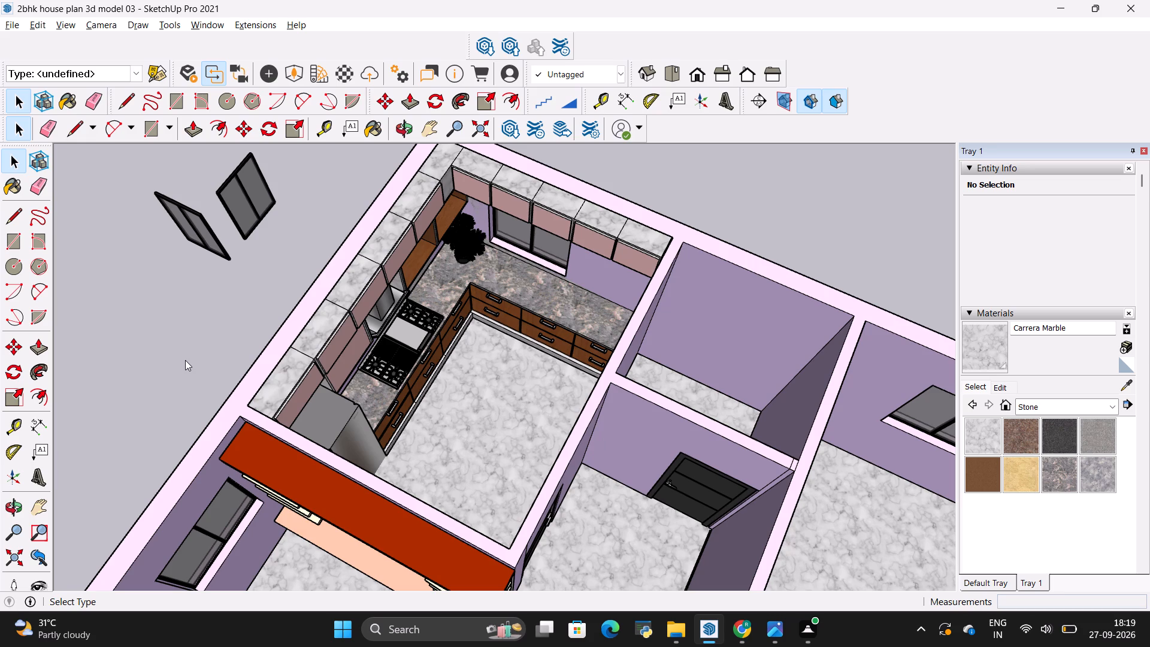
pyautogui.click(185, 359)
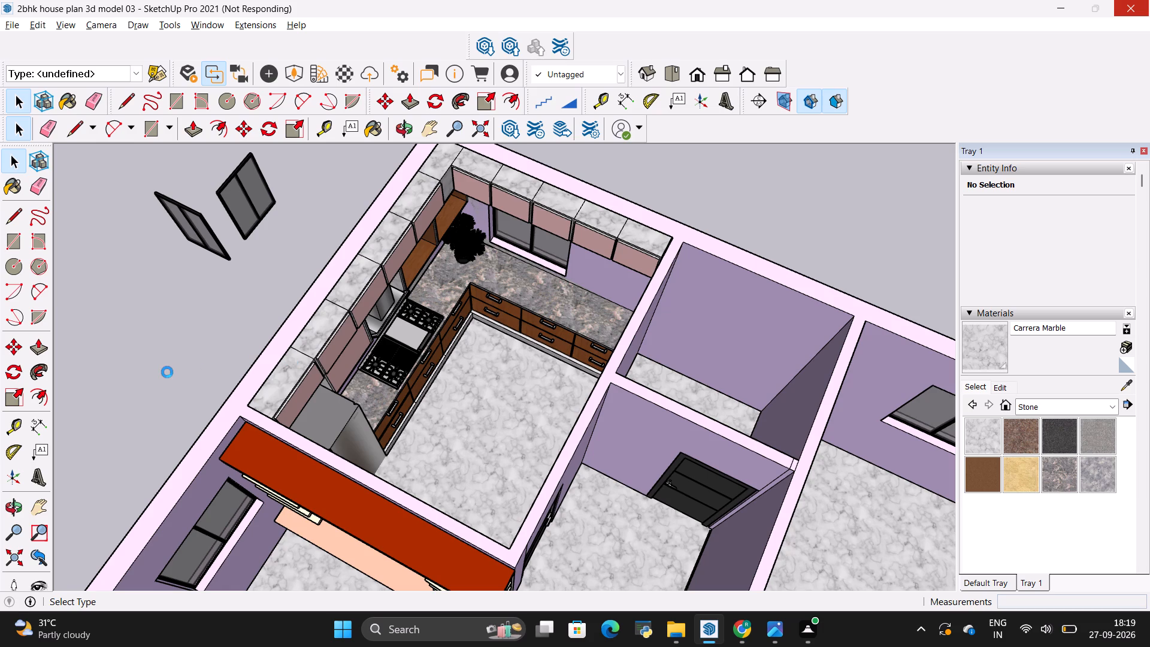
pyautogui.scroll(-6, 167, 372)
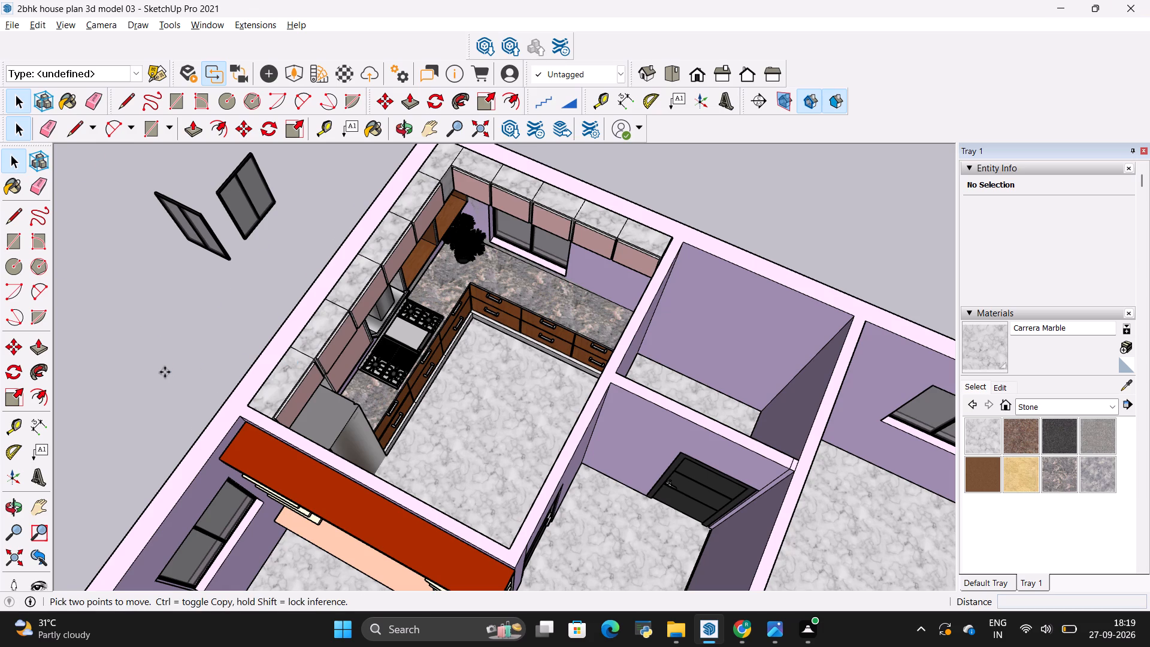
# Move the bed about 59' 9" from beside the kitchen to the open ground outside the opposite bedroom wall.
pyautogui.scroll(-5, 158, 373)
pyautogui.scroll(4, 178, 353)
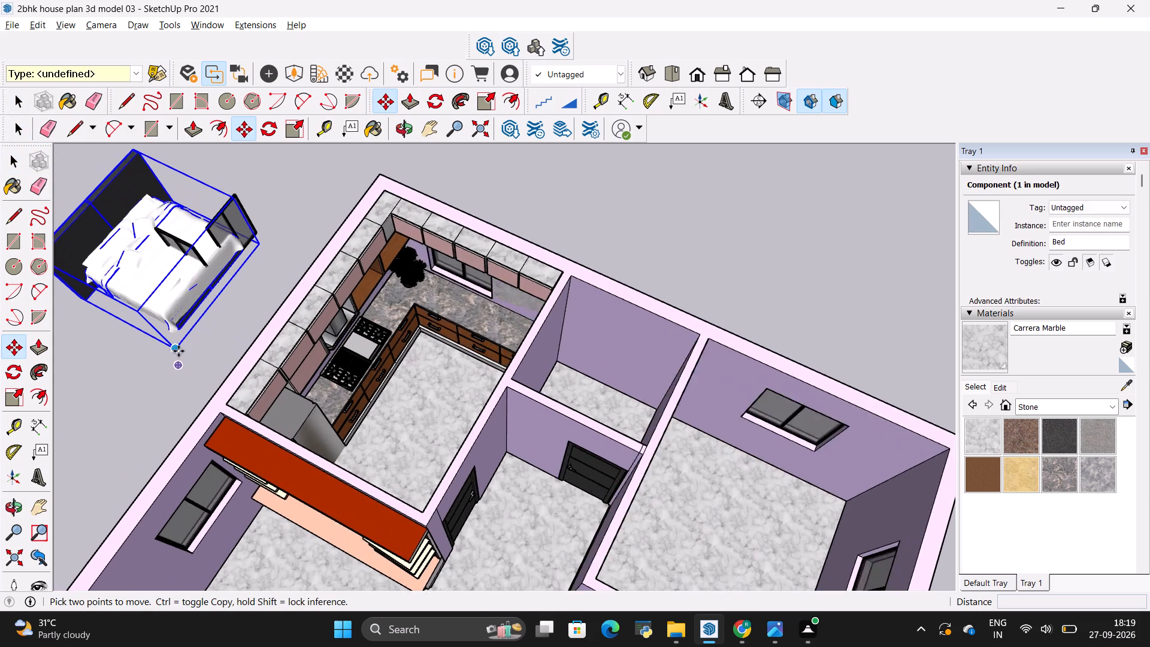
pyautogui.scroll(4, 174, 351)
pyautogui.click(175, 348)
pyautogui.scroll(-4, 197, 337)
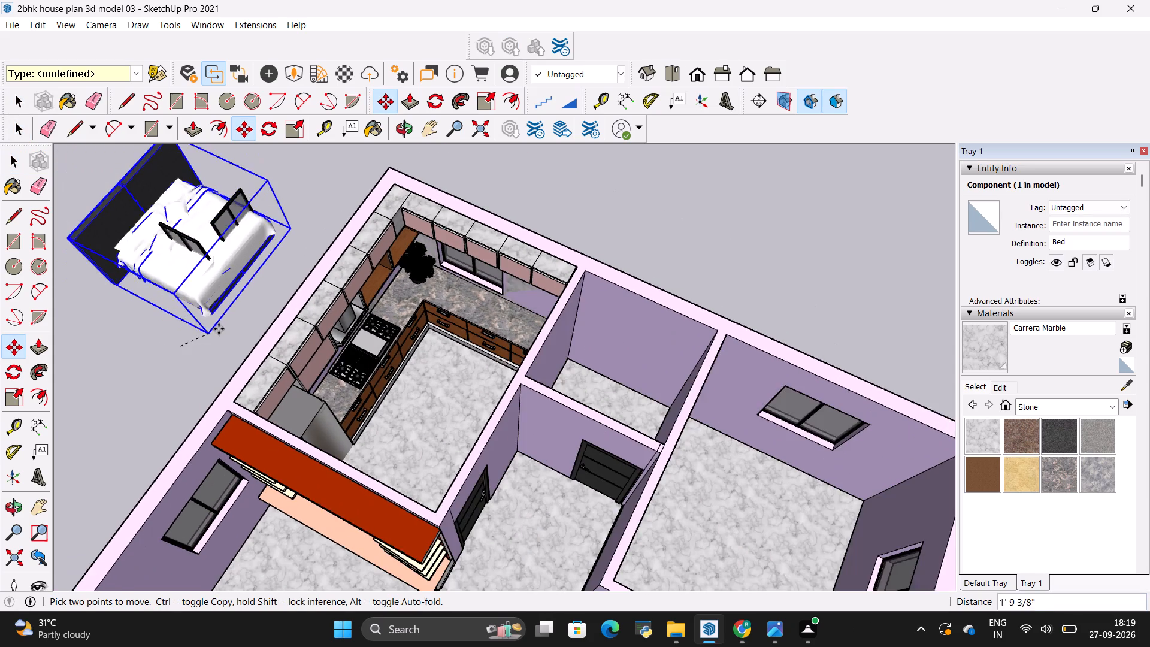
pyautogui.scroll(-19, 231, 323)
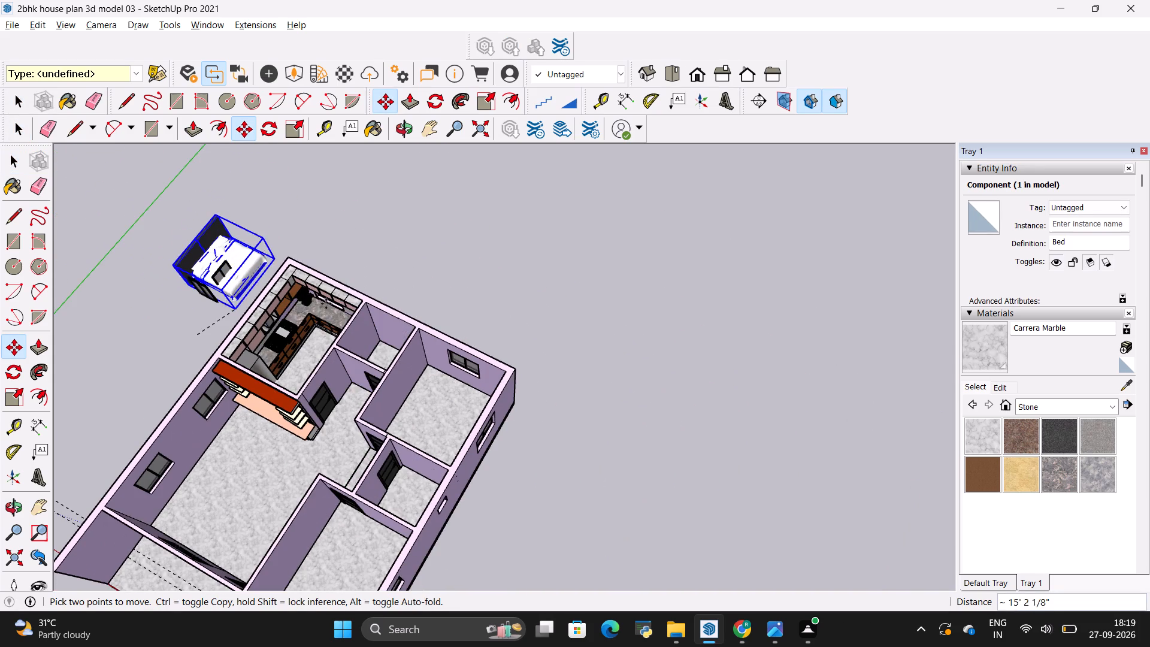
pyautogui.scroll(-4, 486, 336)
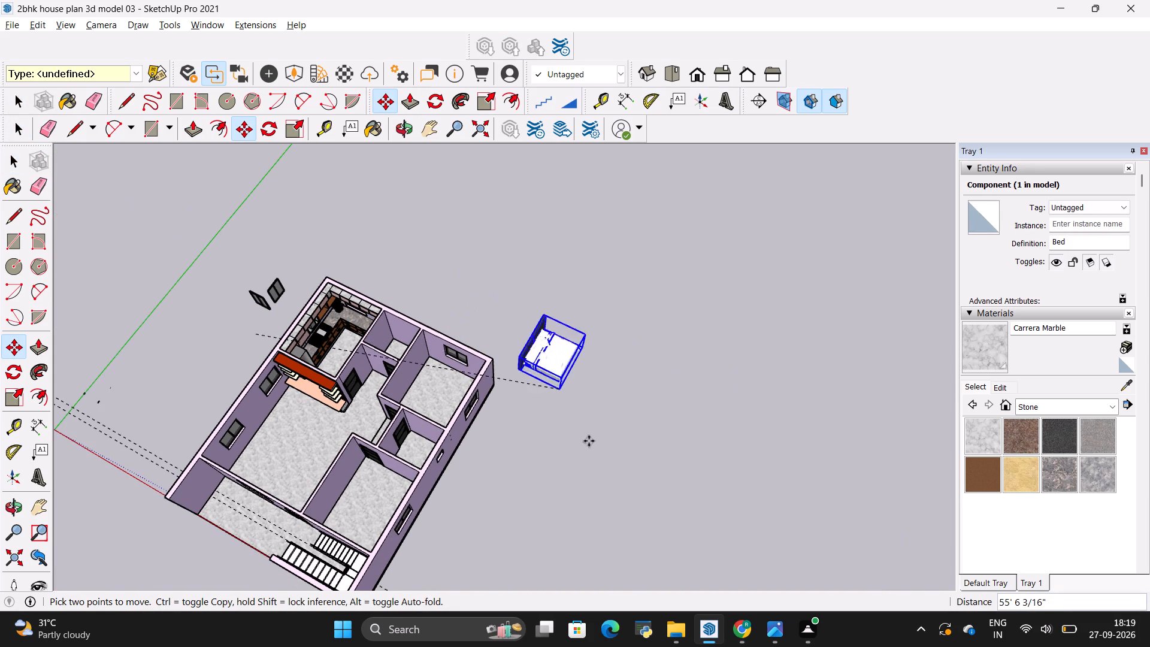
pyautogui.scroll(16, 591, 511)
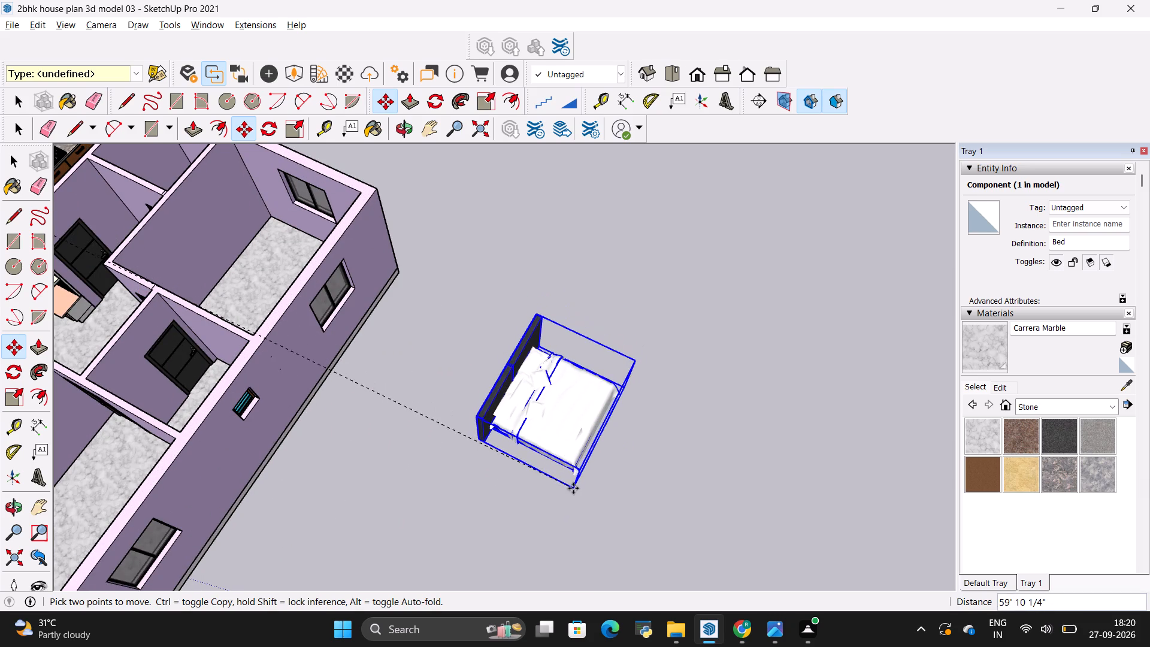
pyautogui.click(572, 489)
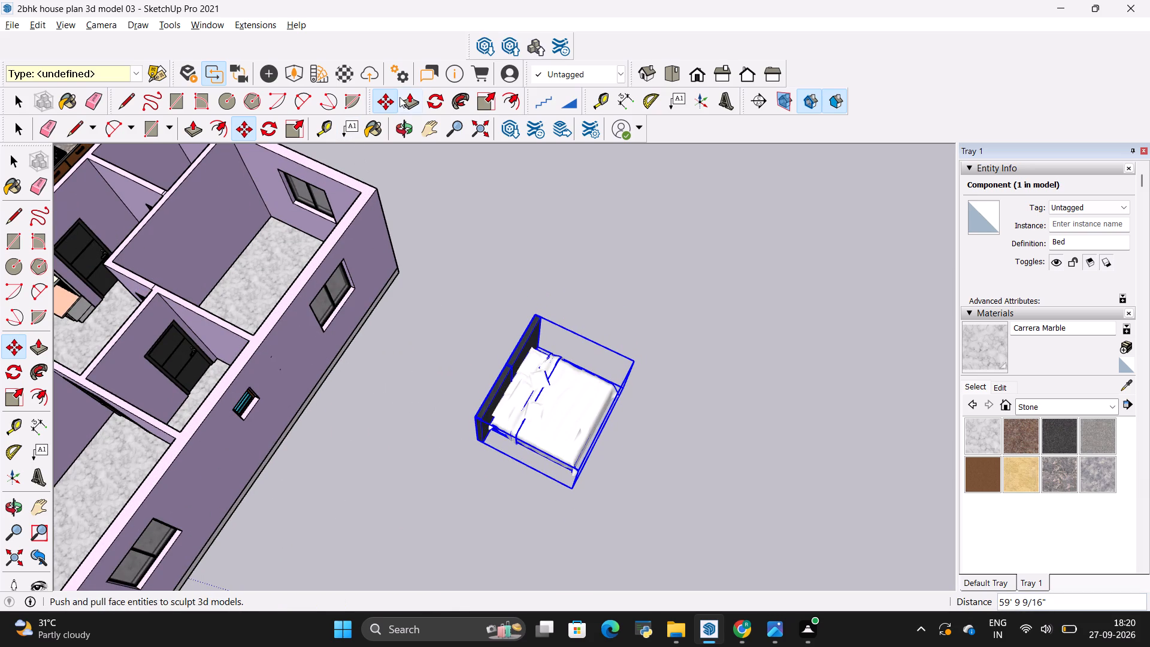
# Rotate the bed 180° horizontally about the top corner of its headboard.
pyautogui.click(444, 102)
pyautogui.scroll(4, 538, 311)
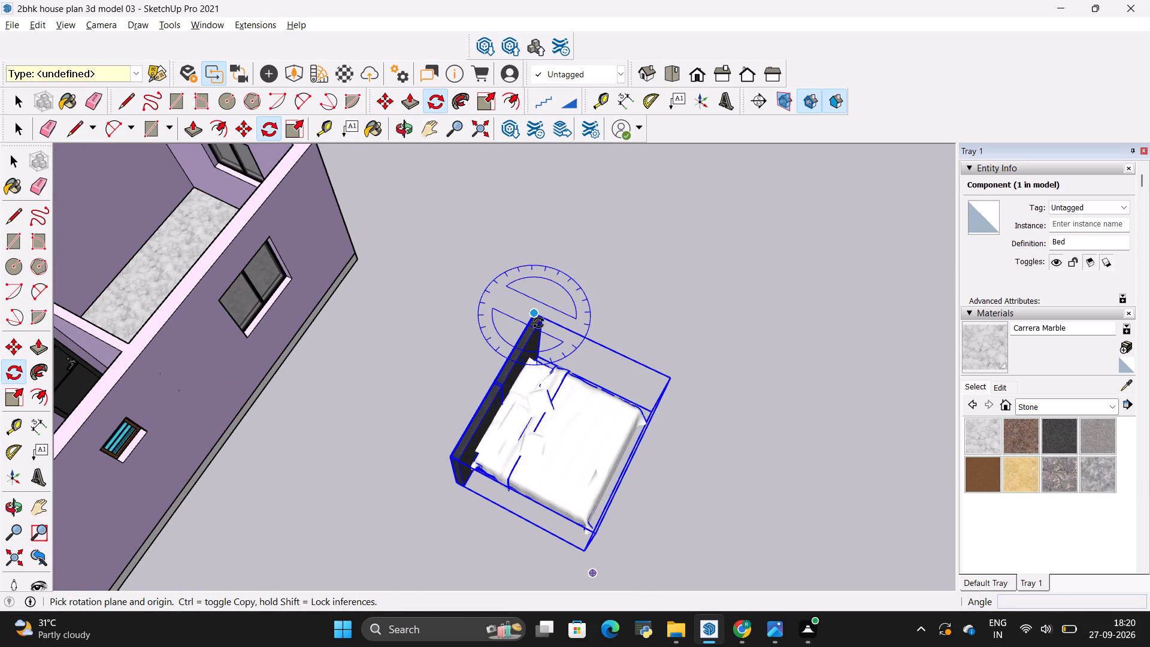
pyautogui.click(538, 323)
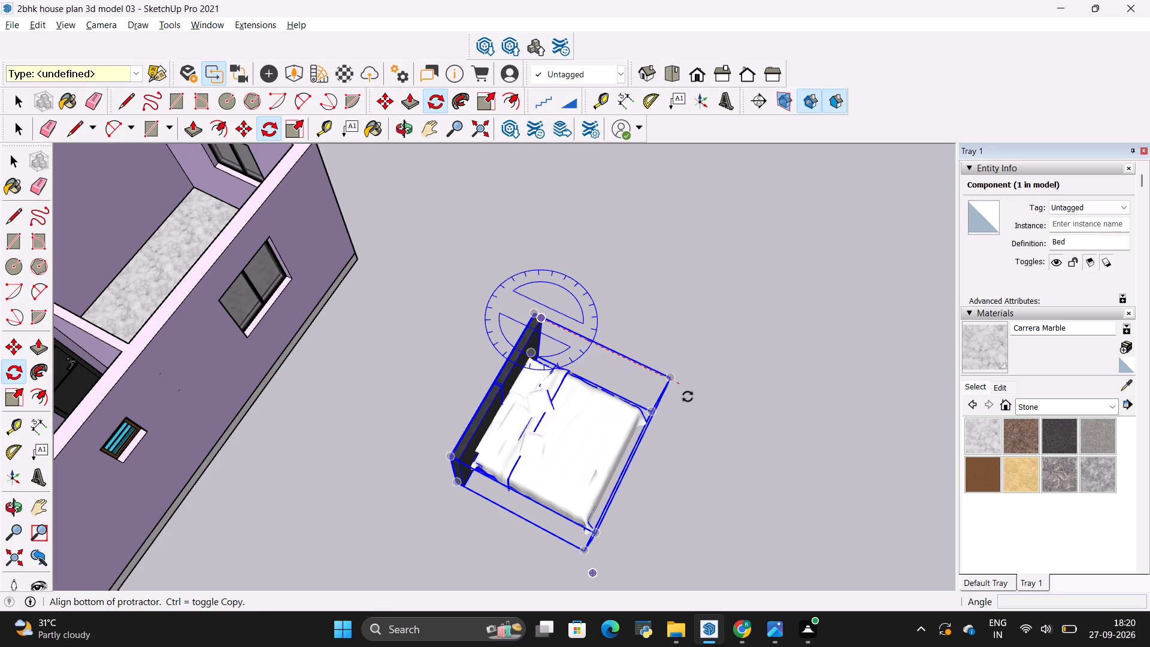
pyautogui.click(689, 396)
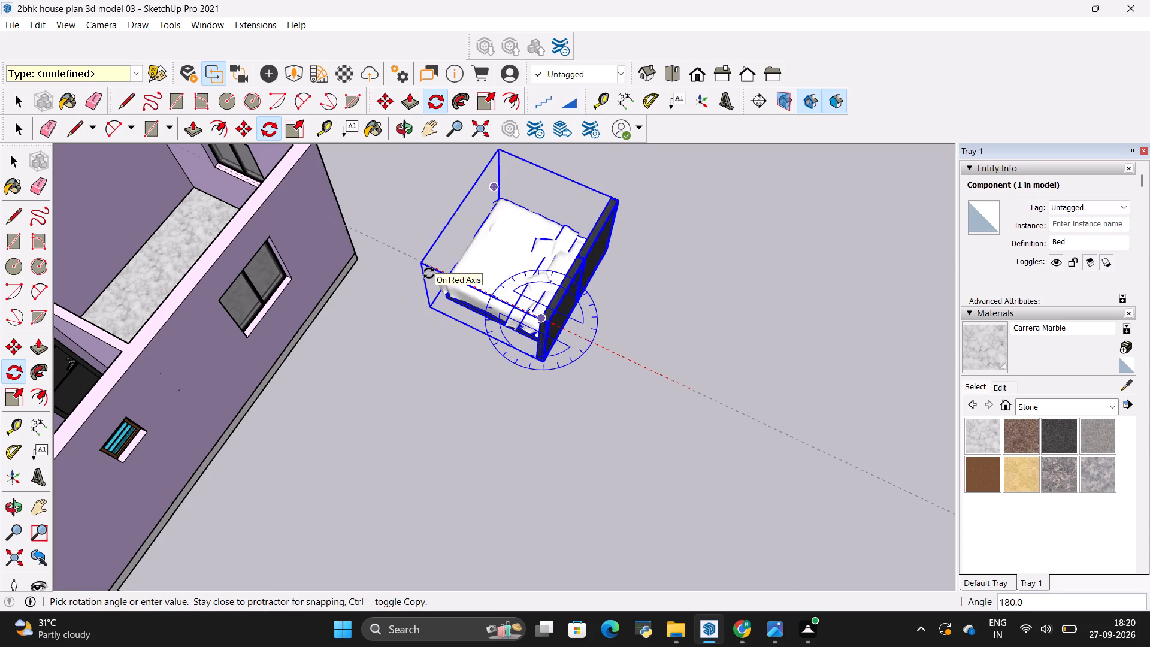
pyautogui.click(429, 273)
pyautogui.scroll(-4, 517, 385)
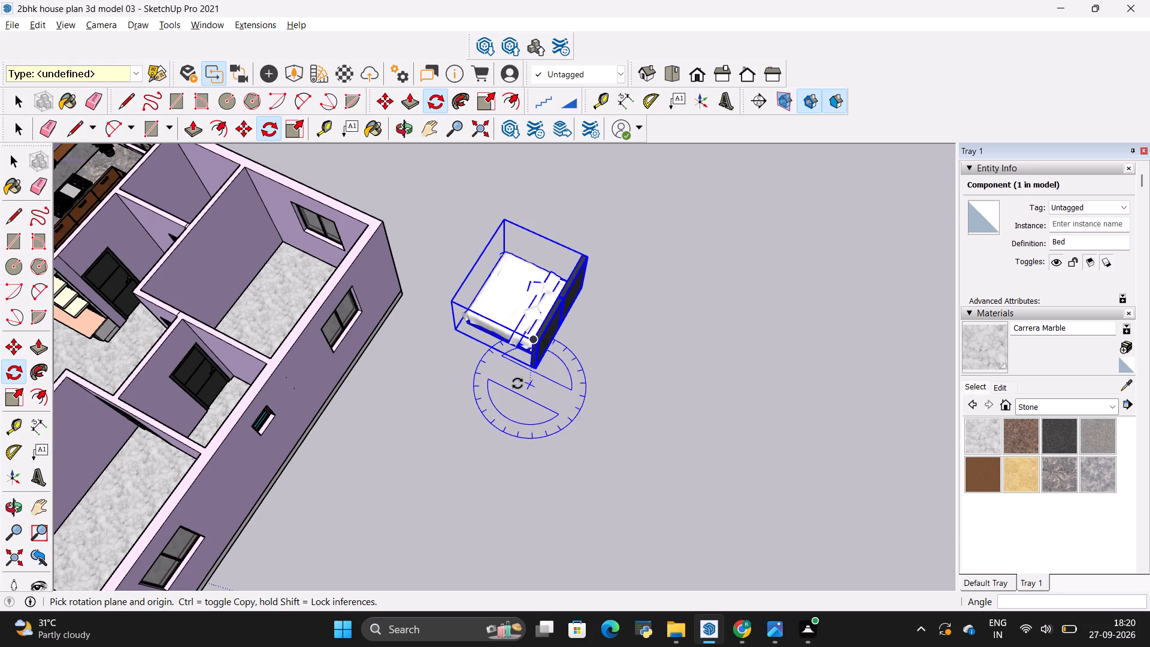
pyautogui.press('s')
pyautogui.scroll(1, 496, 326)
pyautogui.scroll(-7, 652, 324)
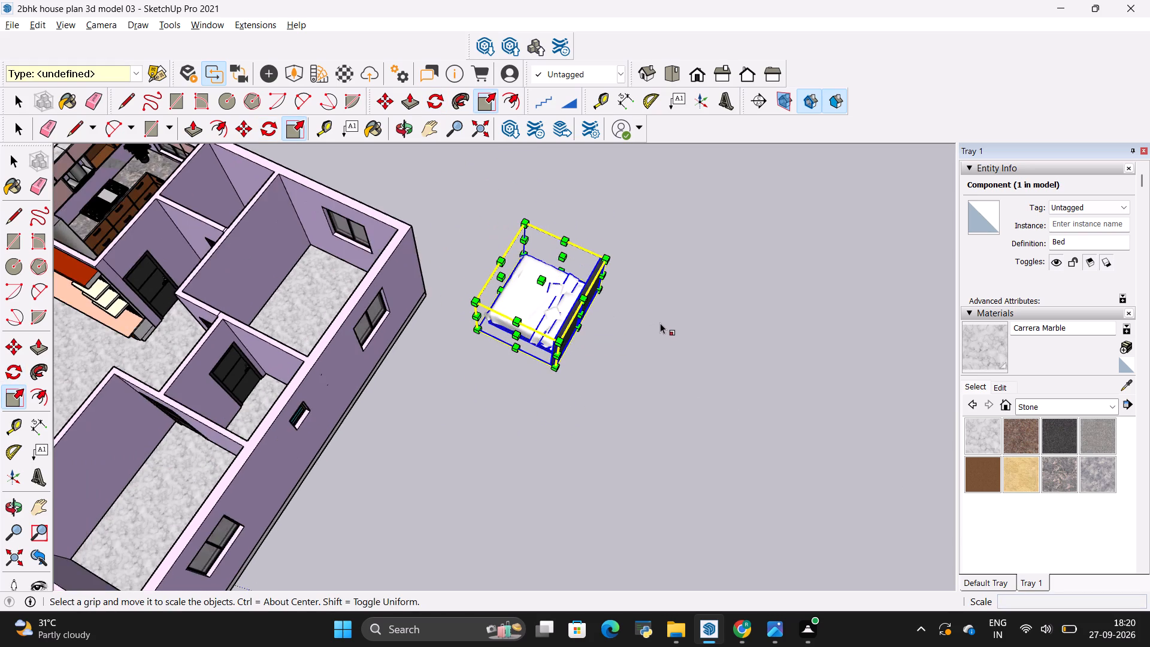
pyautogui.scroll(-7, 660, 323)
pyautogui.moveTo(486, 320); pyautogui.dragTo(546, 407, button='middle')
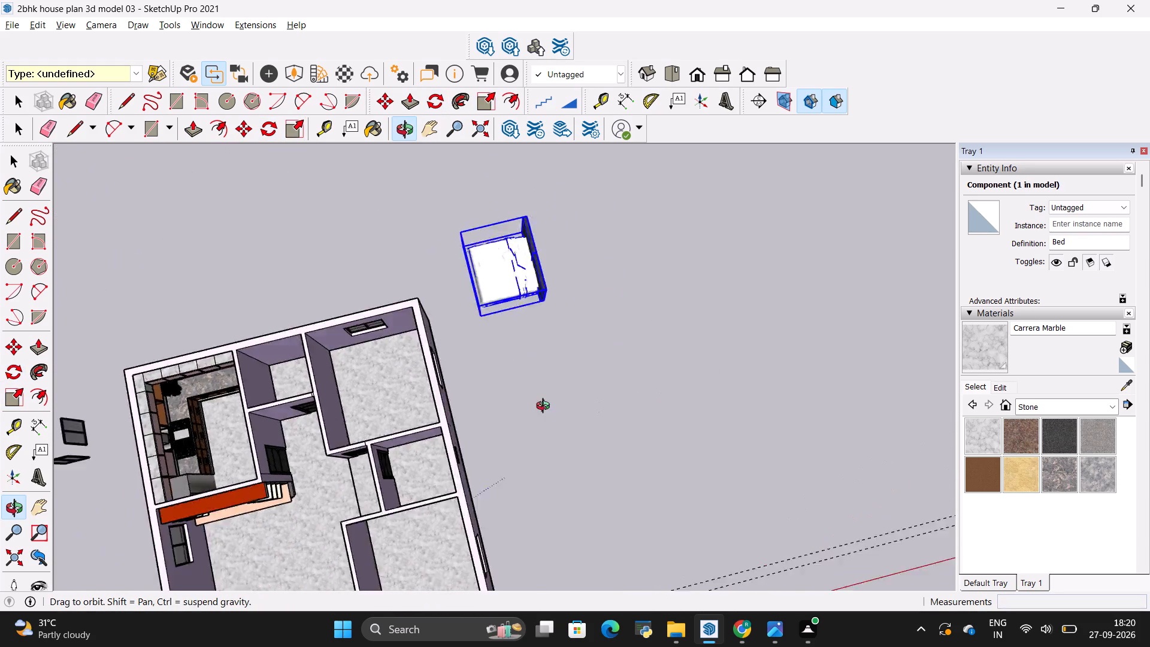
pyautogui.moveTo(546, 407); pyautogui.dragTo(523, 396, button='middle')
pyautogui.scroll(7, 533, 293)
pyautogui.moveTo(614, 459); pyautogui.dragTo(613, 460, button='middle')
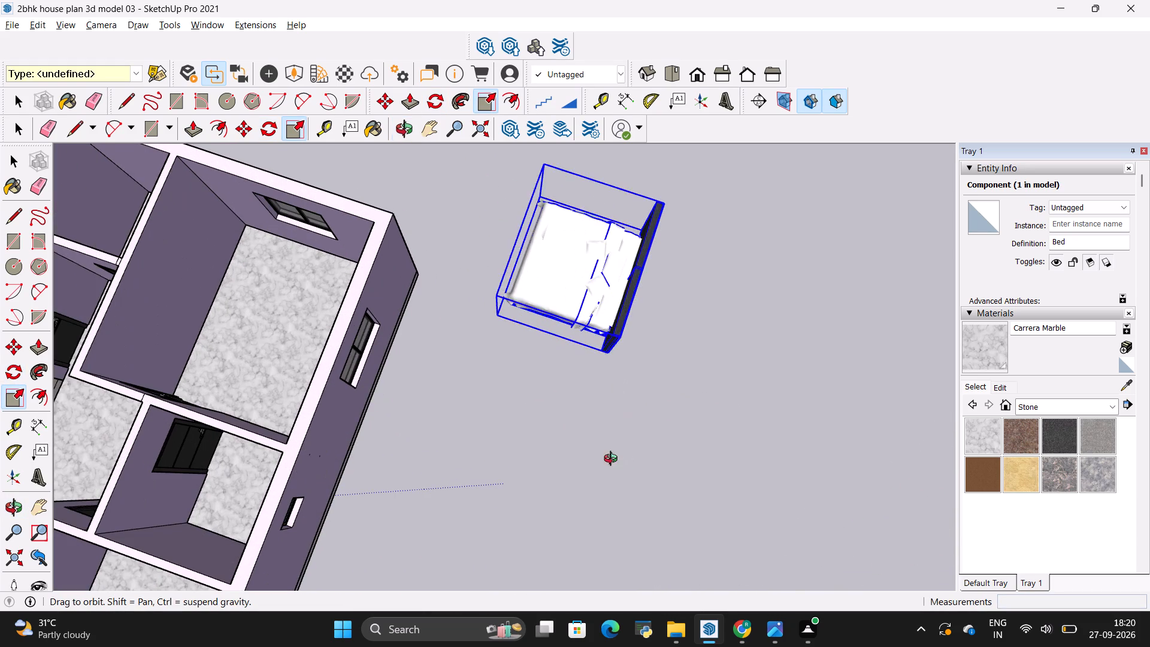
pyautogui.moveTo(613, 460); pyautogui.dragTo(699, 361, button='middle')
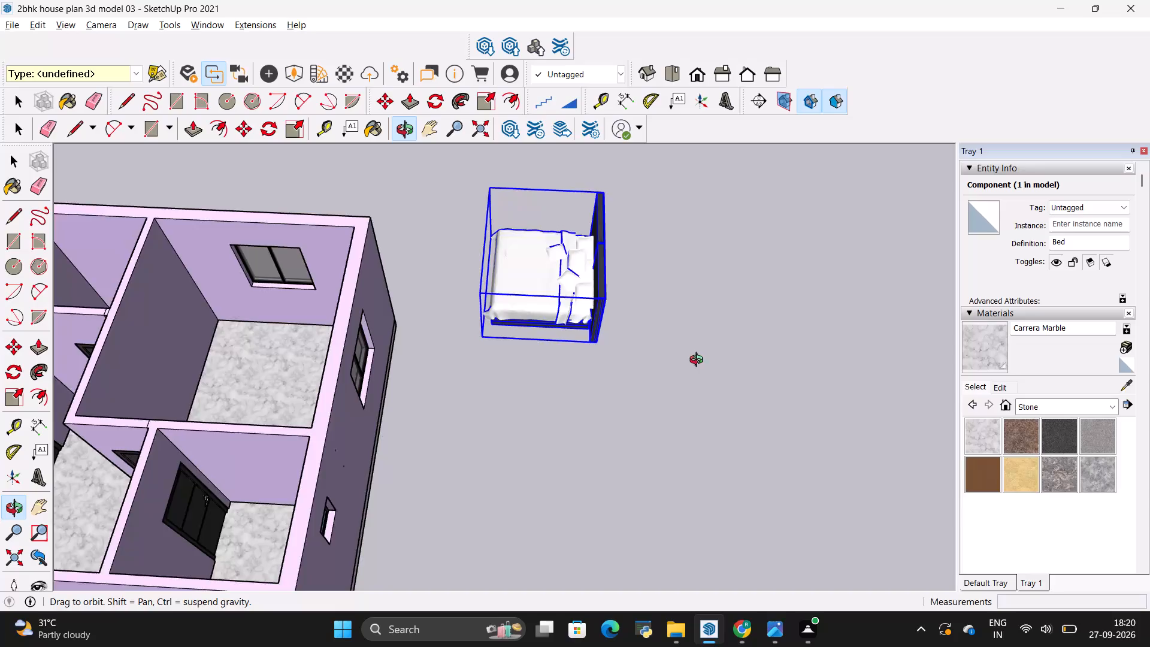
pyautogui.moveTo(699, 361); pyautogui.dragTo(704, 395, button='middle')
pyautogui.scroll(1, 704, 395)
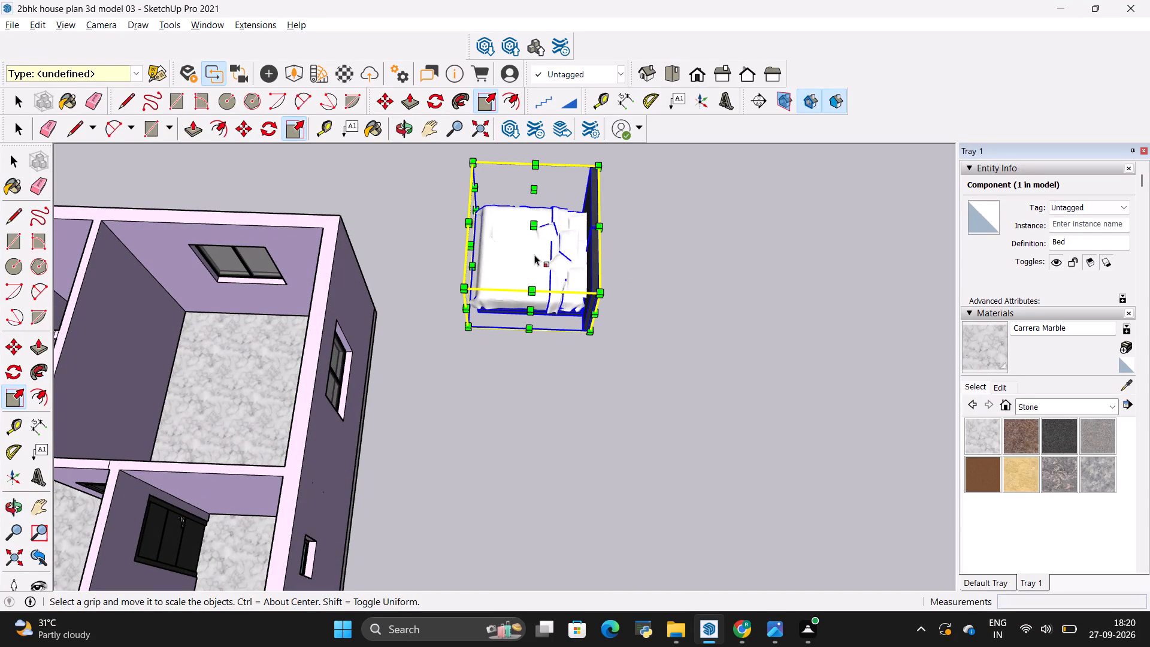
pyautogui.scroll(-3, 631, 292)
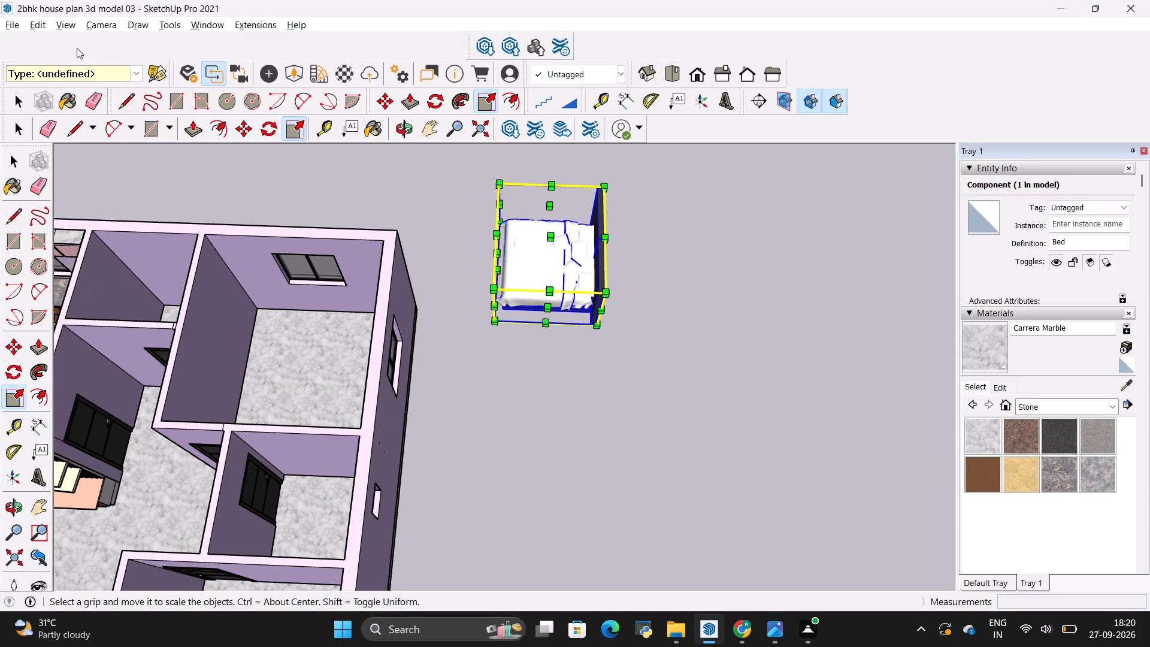
# Rotate the bed 90° horizontally about its headboard corner, with the headboard parallel to the bedroom's window wall at the house end.
pyautogui.click(437, 99)
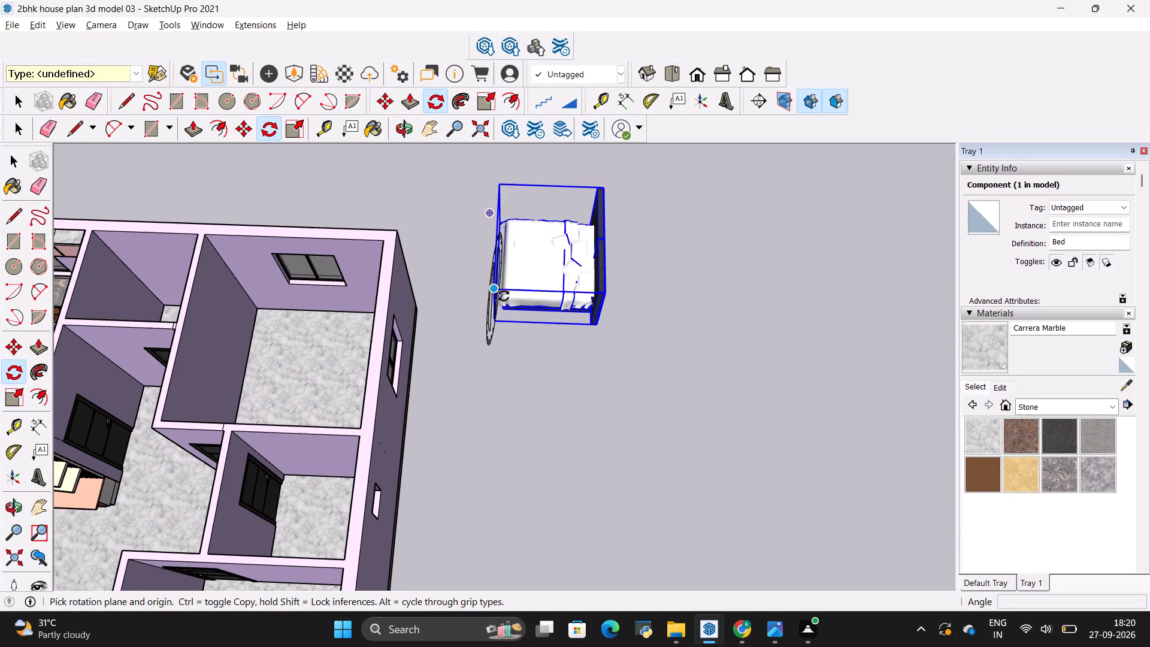
pyautogui.scroll(5, 530, 290)
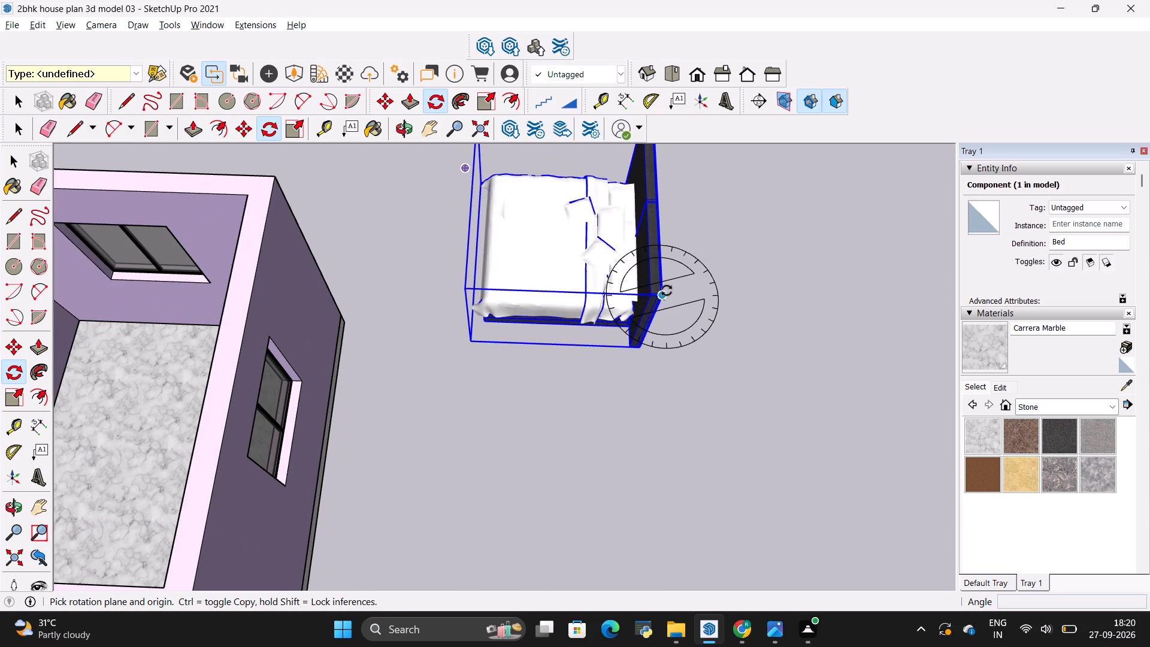
pyautogui.scroll(8, 665, 295)
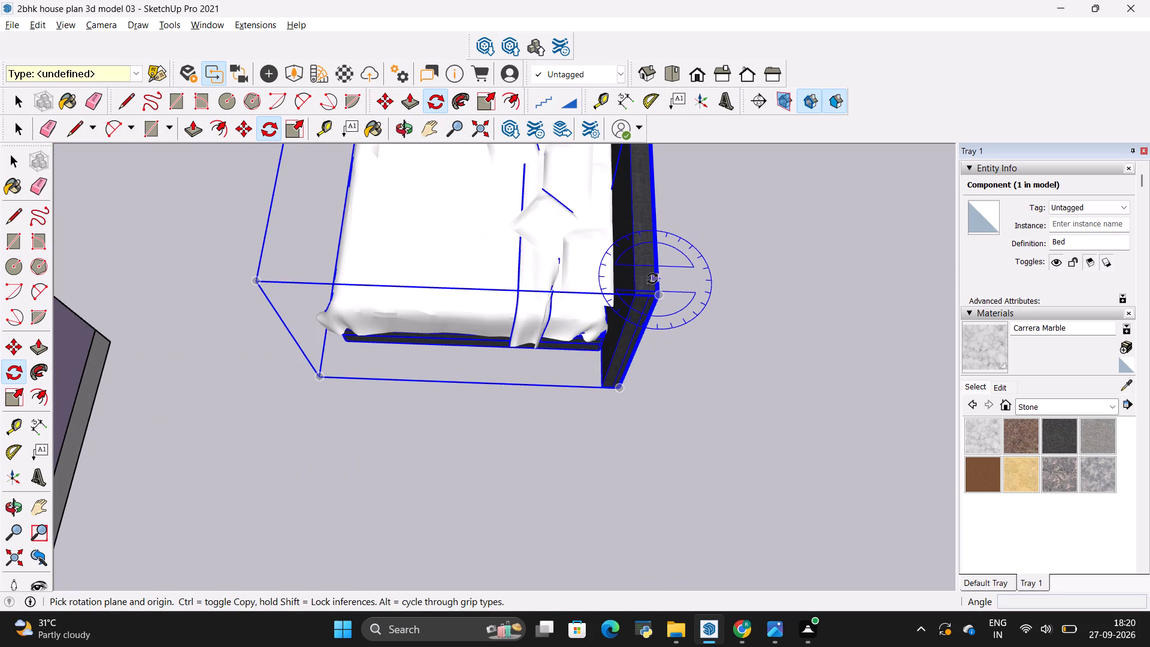
pyautogui.click(652, 280)
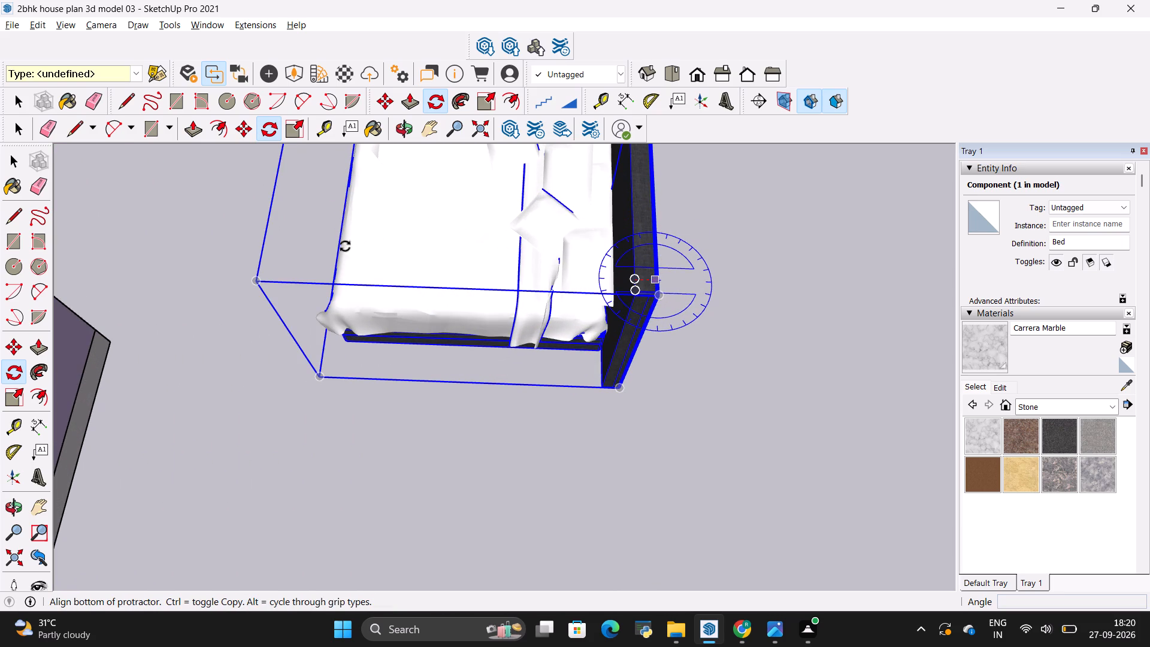
pyautogui.click(257, 262)
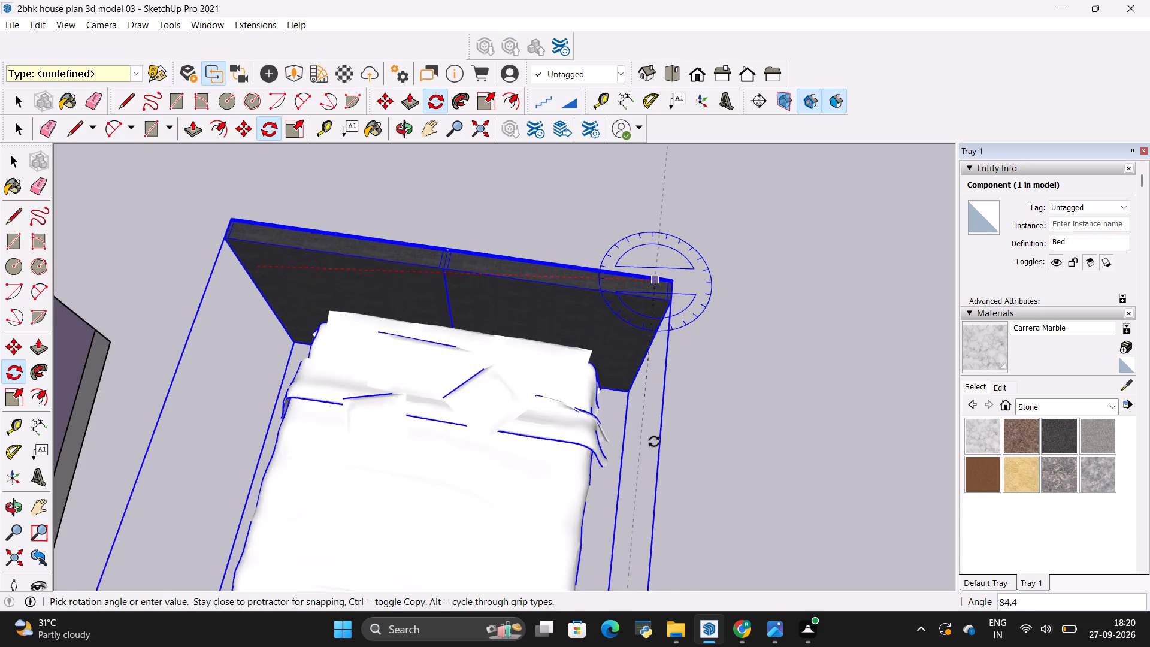
pyautogui.scroll(-8, 668, 425)
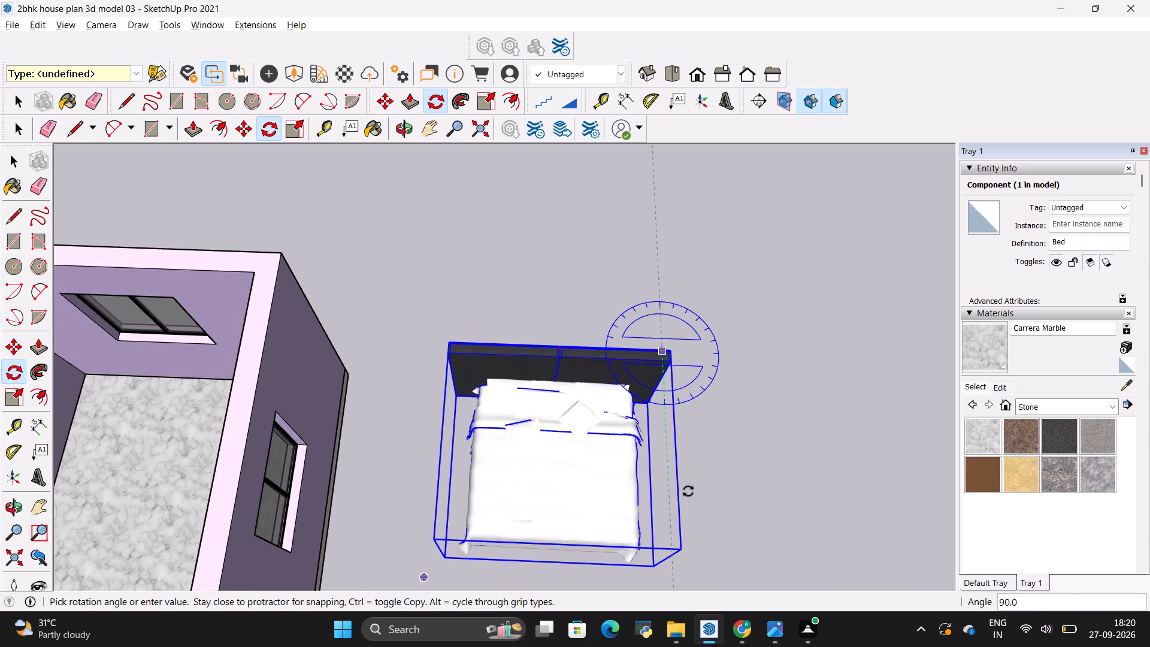
pyautogui.click(673, 493)
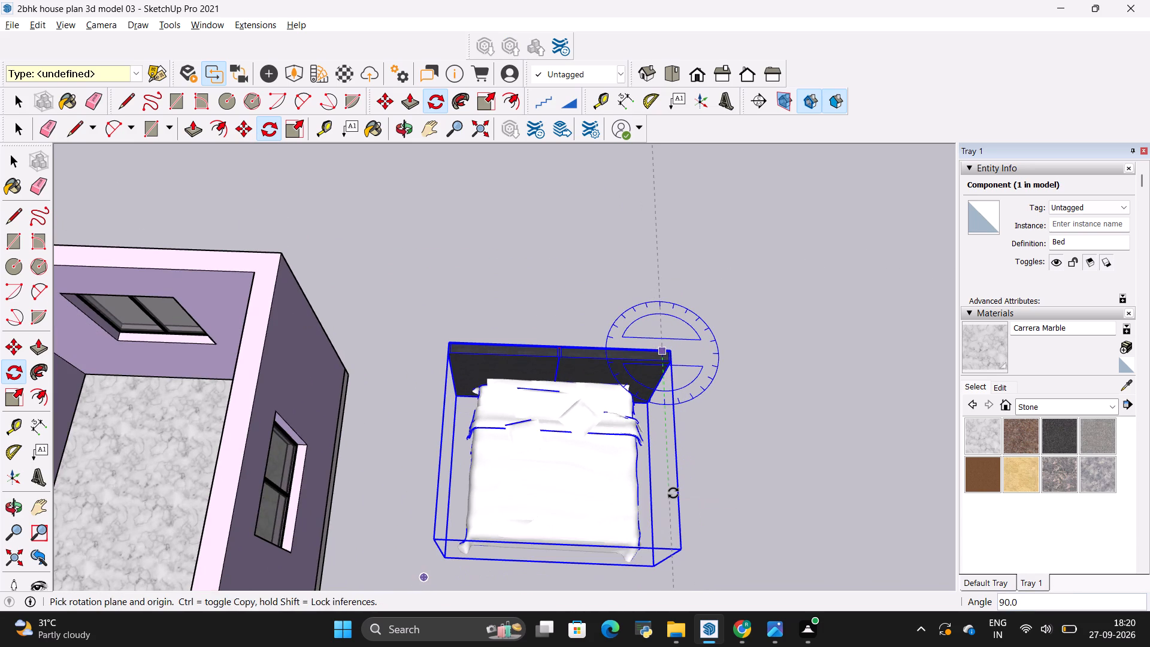
pyautogui.press('space')
# Move the bed about 15' 10" into the corner bedroom, with its headboard towards the end wall's window.
pyautogui.click(738, 484)
pyautogui.click(598, 480)
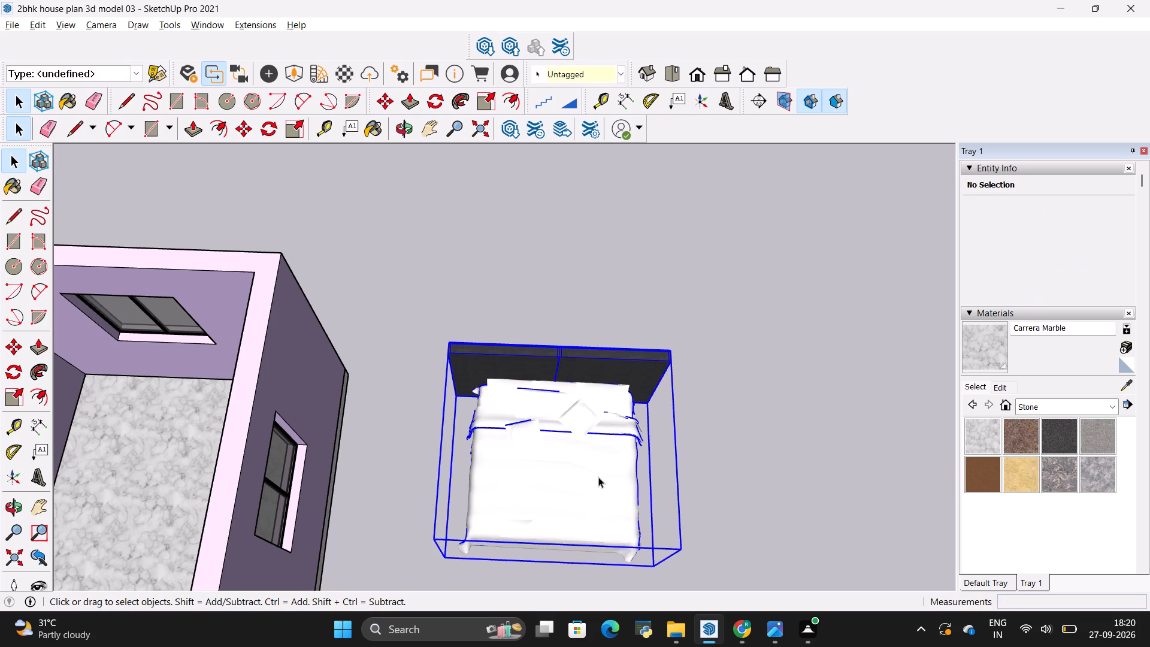
pyautogui.scroll(-5, 603, 394)
pyautogui.scroll(2, 565, 504)
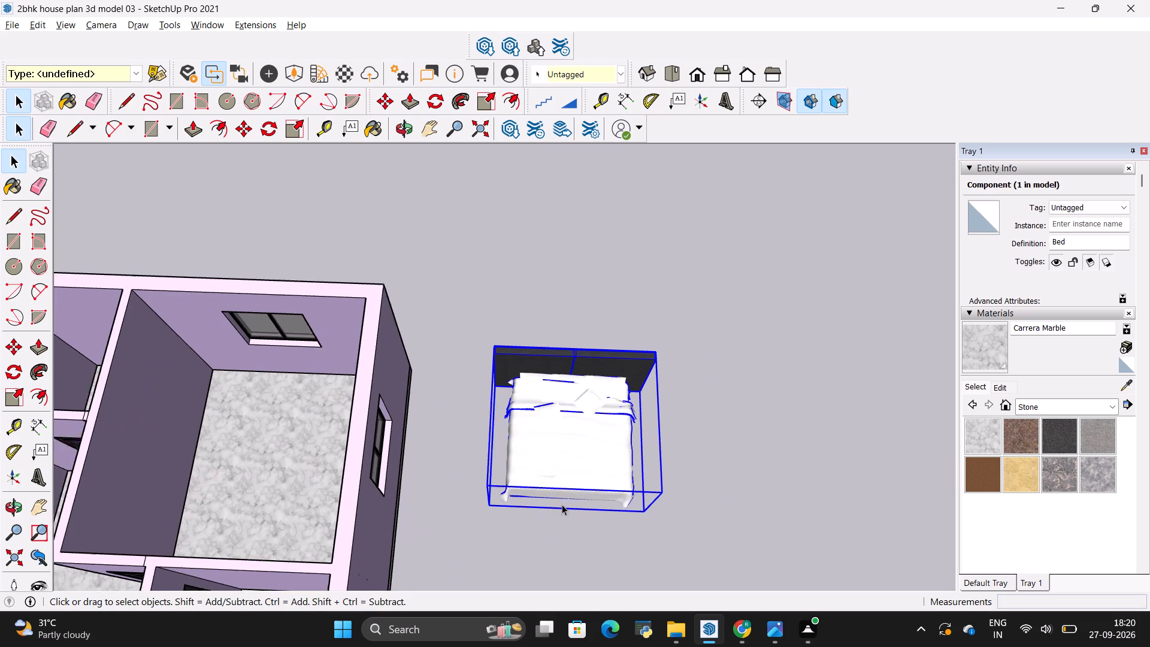
pyautogui.scroll(4, 650, 538)
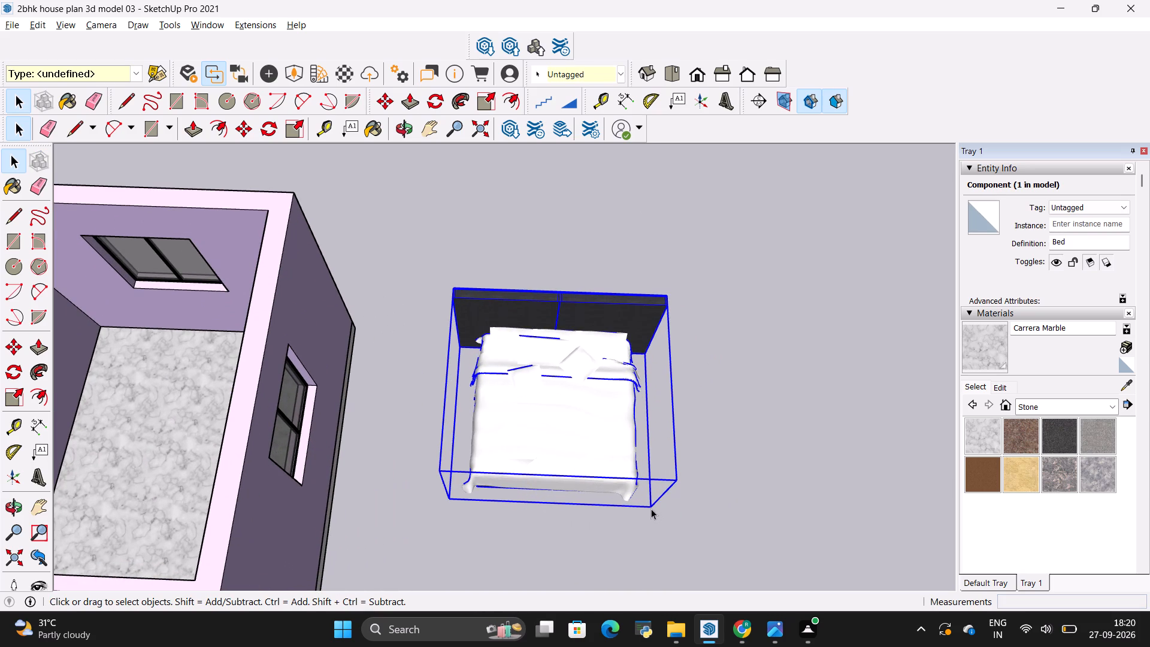
pyautogui.press('m')
pyautogui.click(651, 504)
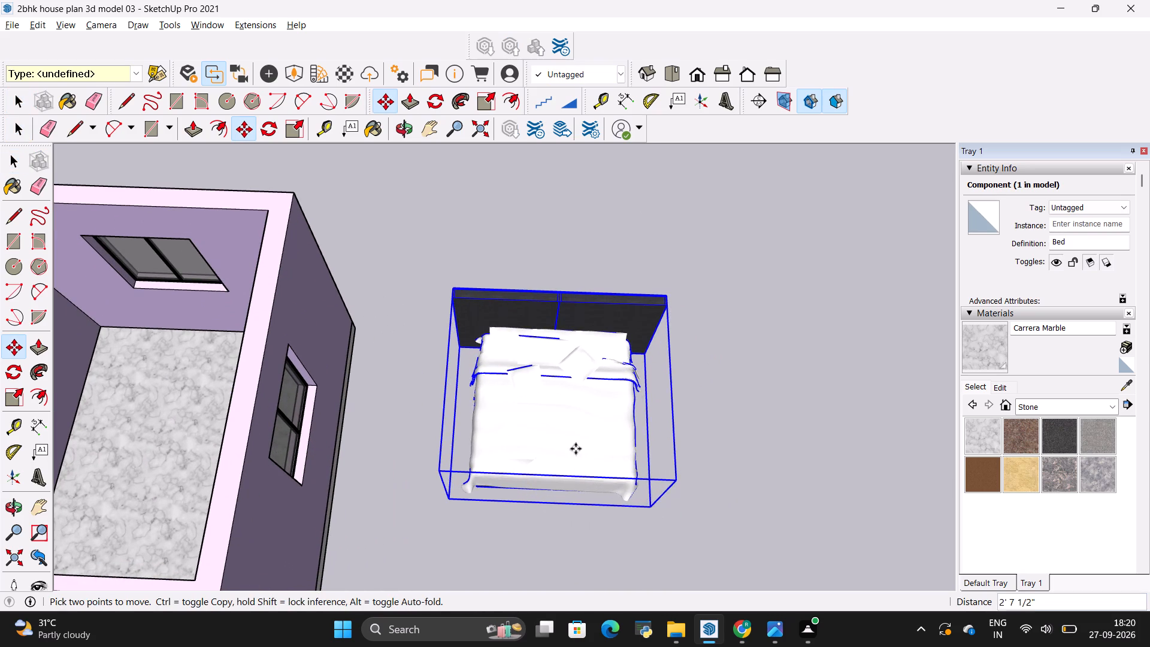
pyautogui.scroll(-5, 635, 407)
pyautogui.scroll(7, 229, 473)
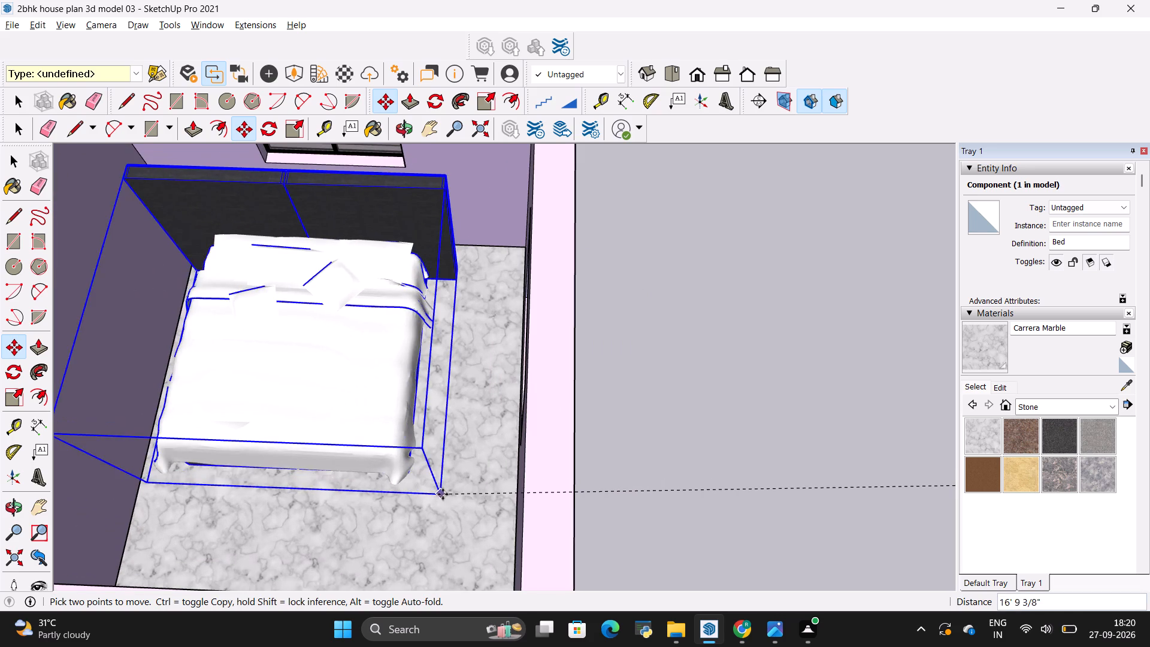
pyautogui.click(473, 509)
# Move the bed by its headboard's top corner about 1' 7" towards the wall below the window.
pyautogui.scroll(-2, 682, 468)
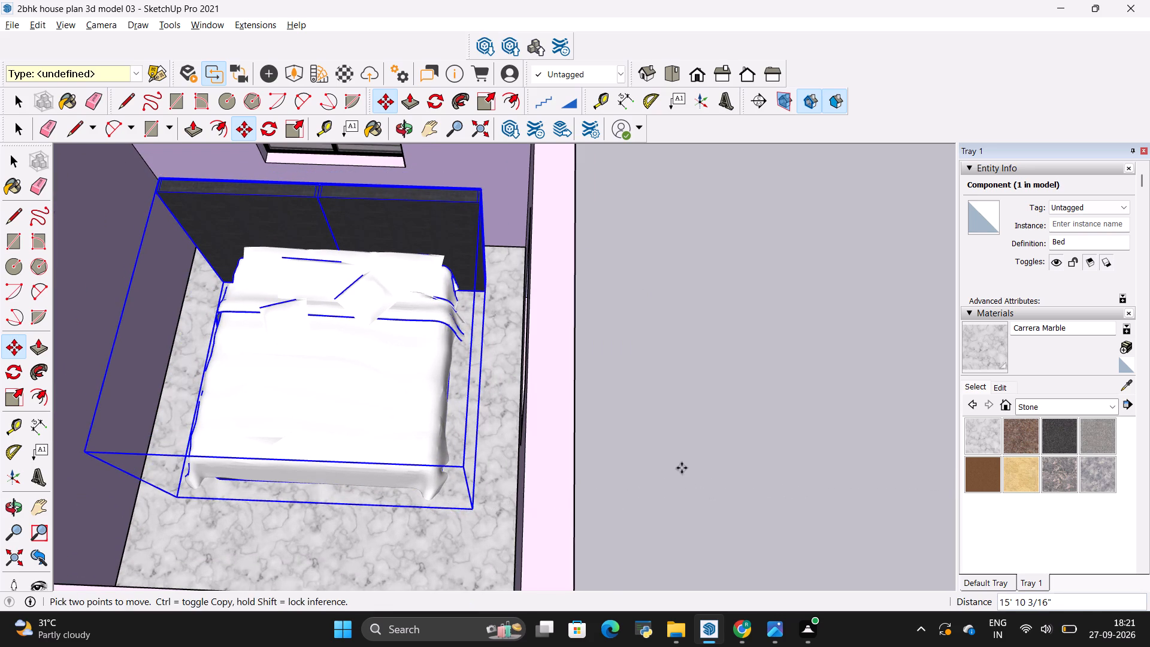
pyautogui.scroll(-7, 682, 468)
pyautogui.scroll(7, 319, 237)
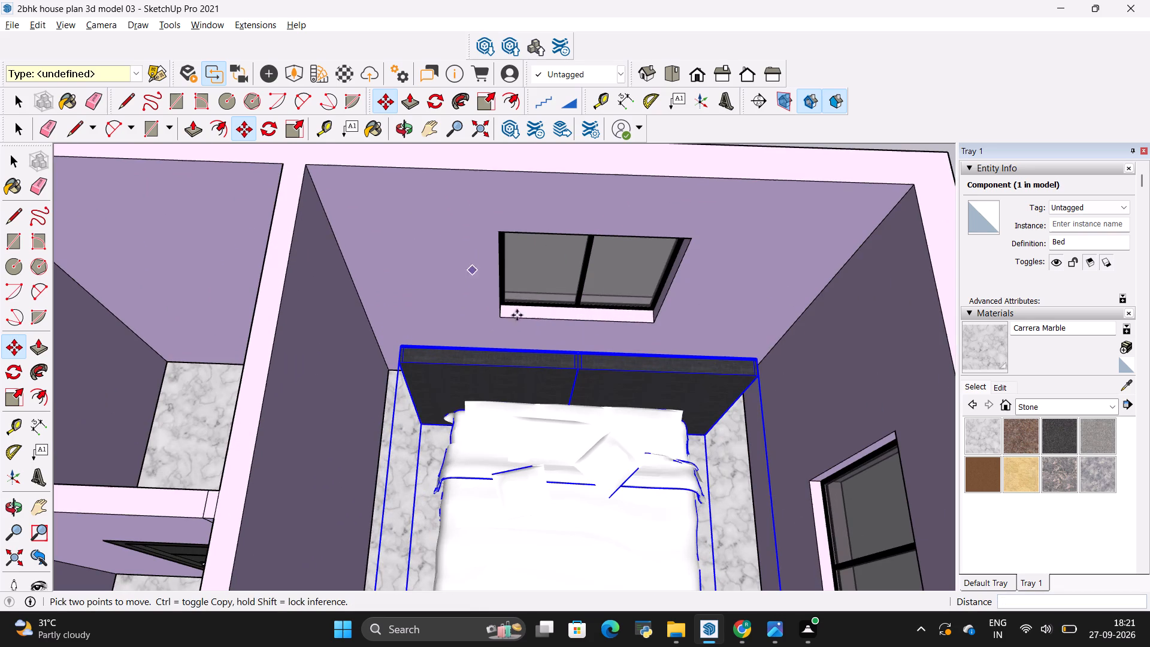
pyautogui.click(394, 352)
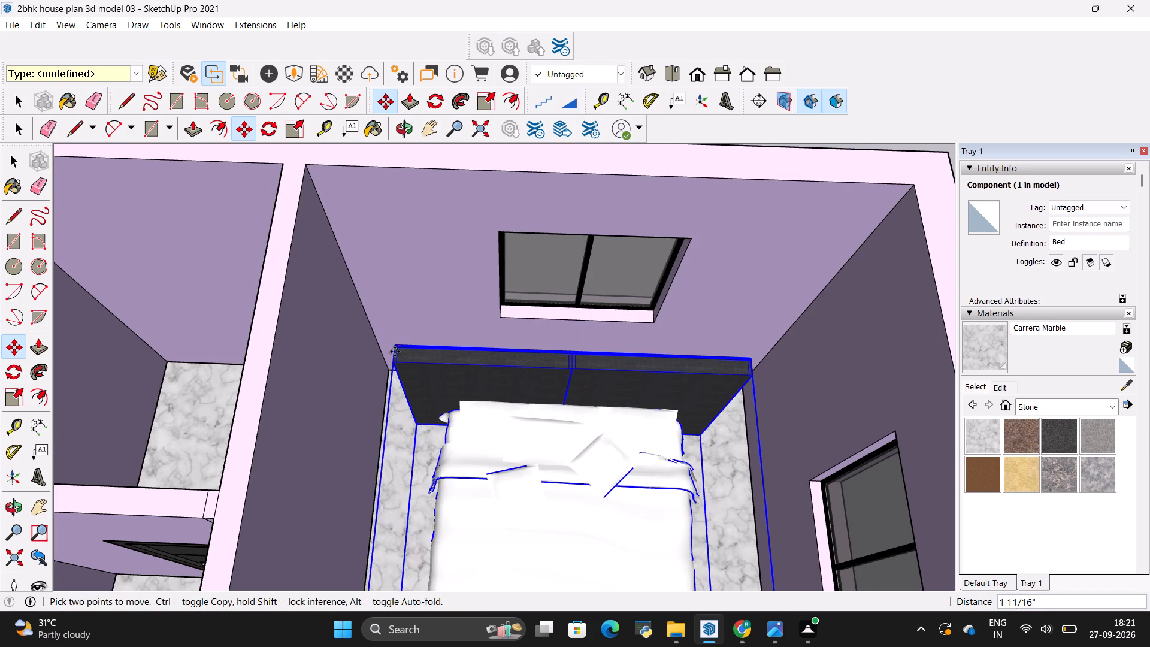
pyautogui.click(417, 315)
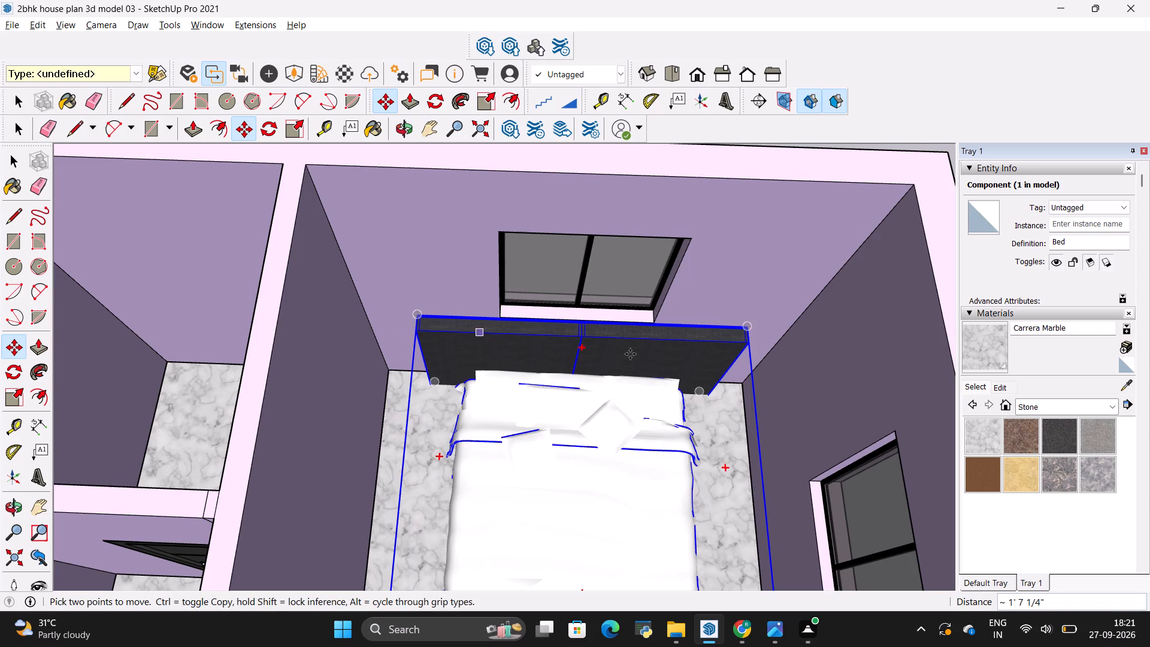
# Move the bed slightly across the floor by the bottom front corner of its headboard, beside the window wall.
pyautogui.scroll(-4, 630, 354)
pyautogui.scroll(4, 780, 397)
pyautogui.scroll(-3, 700, 381)
pyautogui.scroll(5, 699, 382)
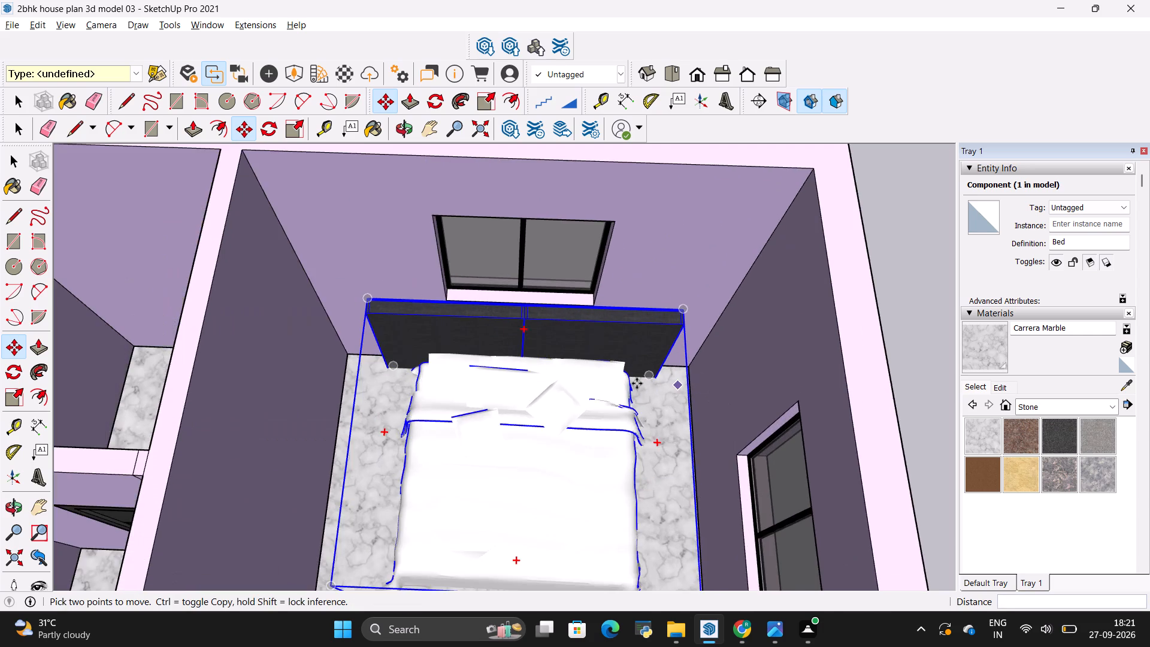
pyautogui.scroll(14, 637, 383)
pyautogui.scroll(6, 699, 410)
pyautogui.moveTo(697, 409); pyautogui.dragTo(548, 424, button='middle')
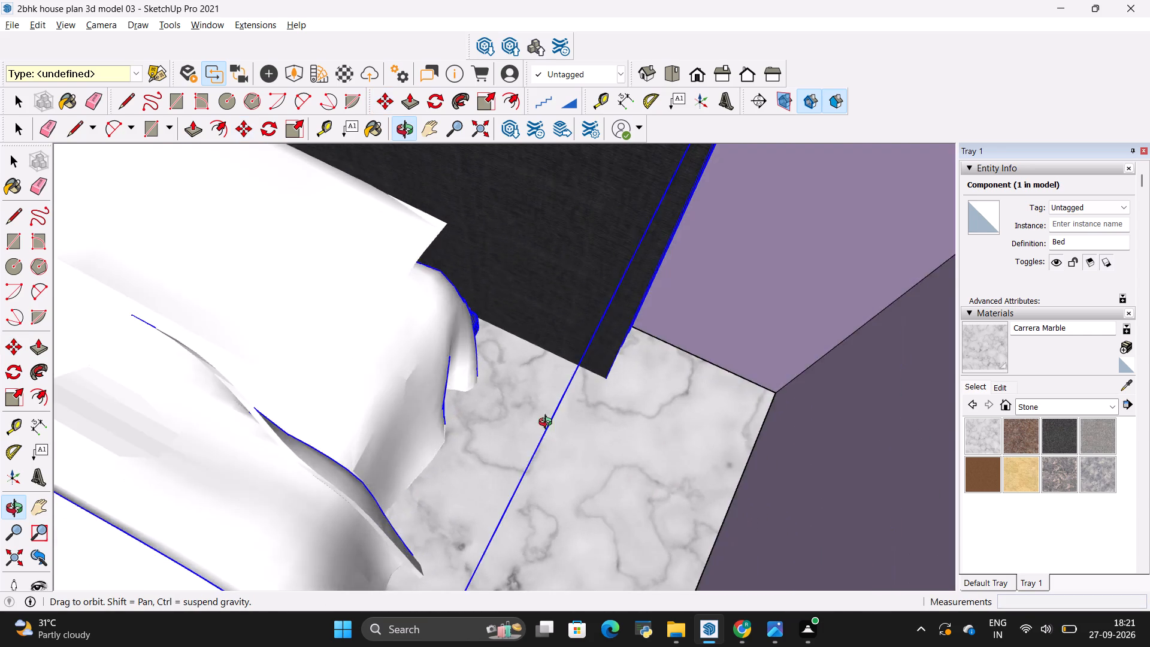
pyautogui.moveTo(548, 424); pyautogui.dragTo(513, 405, button='middle')
pyautogui.scroll(12, 610, 378)
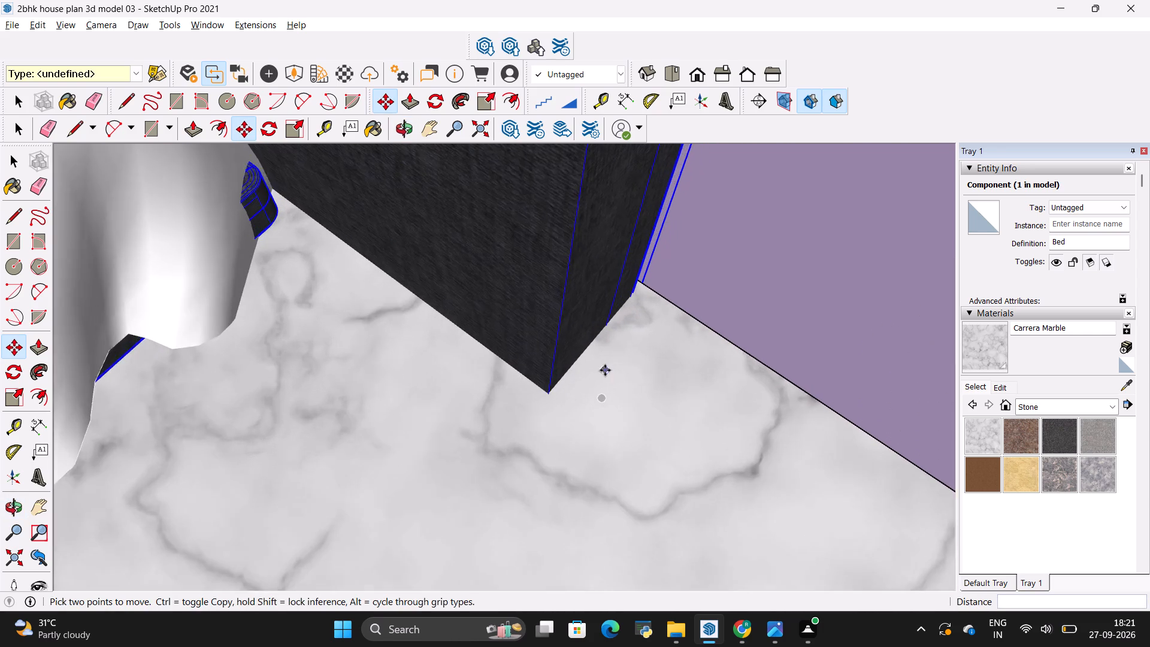
pyautogui.scroll(2, 605, 370)
pyautogui.press('m')
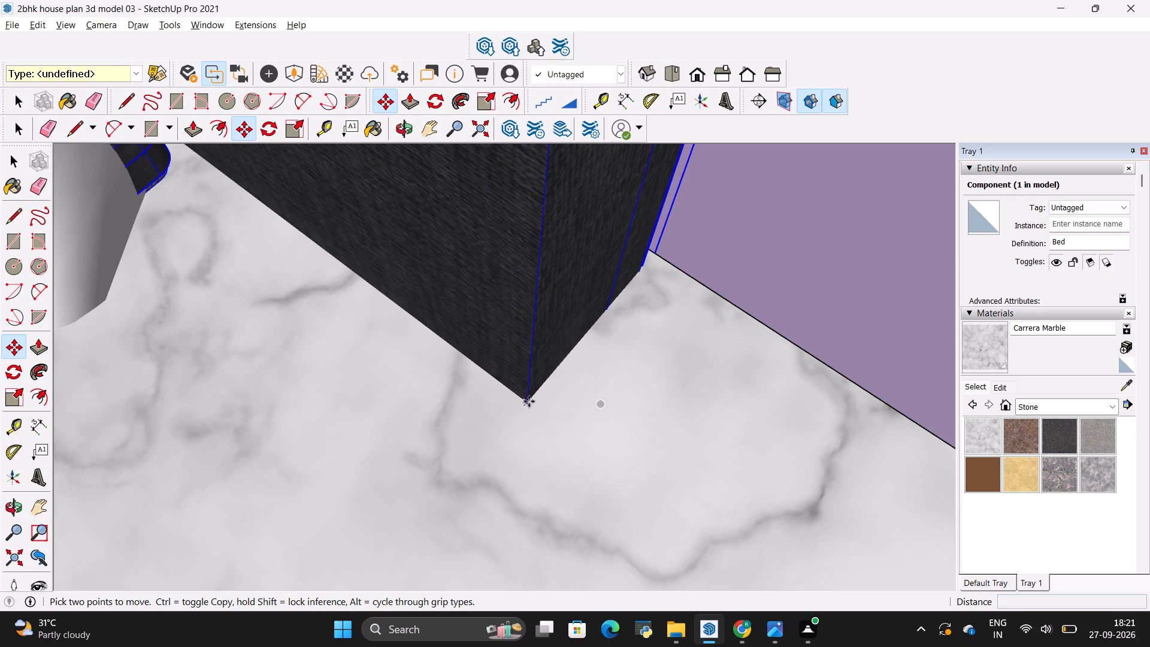
pyautogui.click(529, 401)
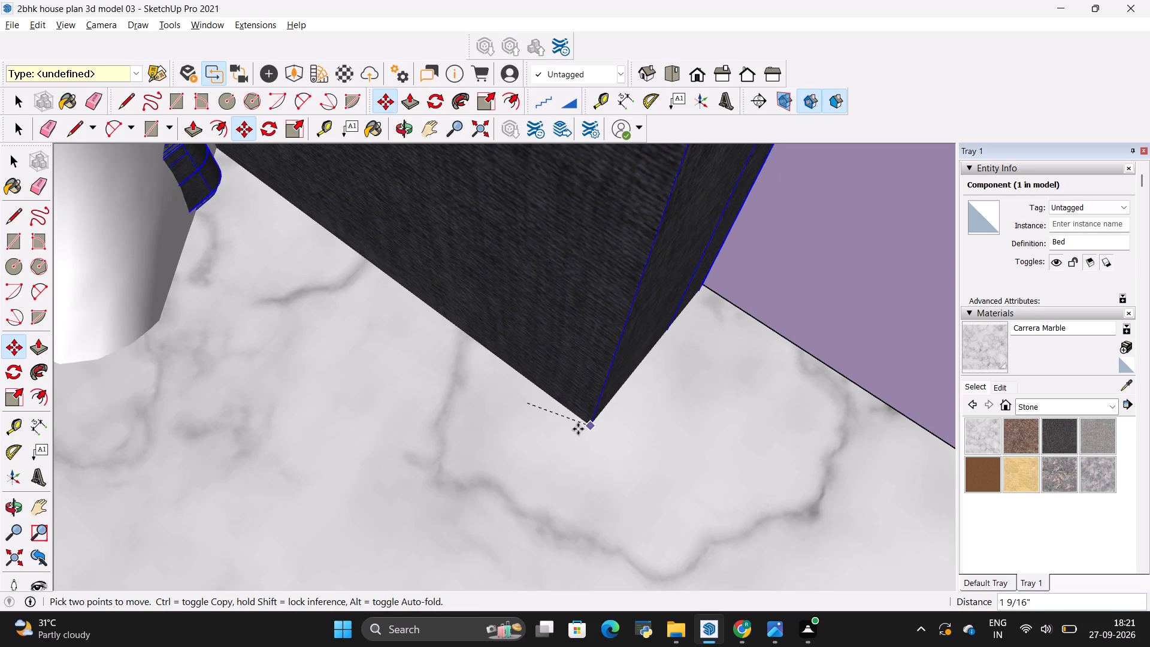
pyautogui.click(541, 433)
# Move the bed about 2 5/16" by its bounding box's rear bottom corner, bringing the back of the headboard to the window wall.
pyautogui.scroll(7, 773, 365)
pyautogui.moveTo(756, 364); pyautogui.dragTo(733, 383, button='middle')
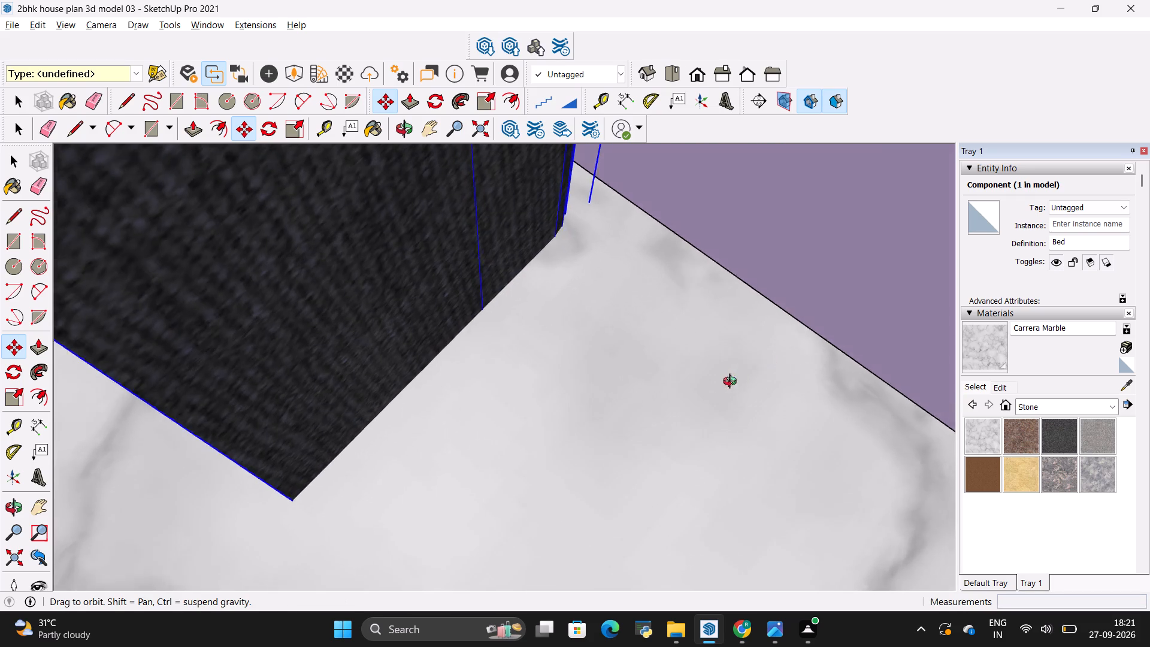
pyautogui.moveTo(733, 383); pyautogui.dragTo(524, 322, button='middle')
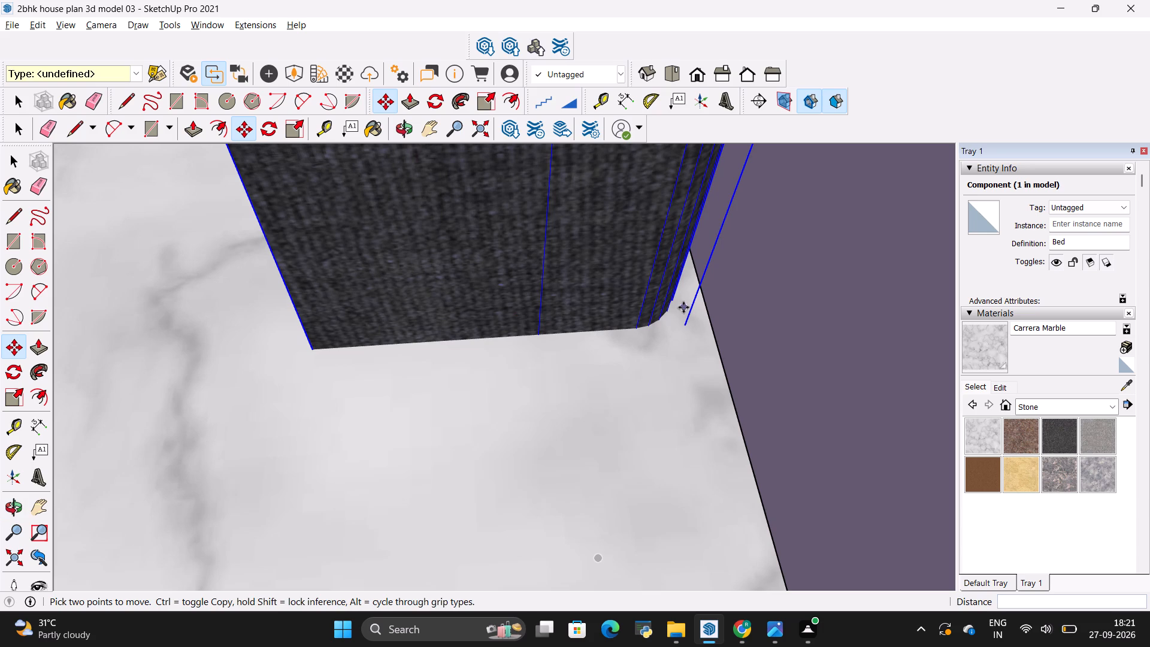
pyautogui.scroll(3, 692, 337)
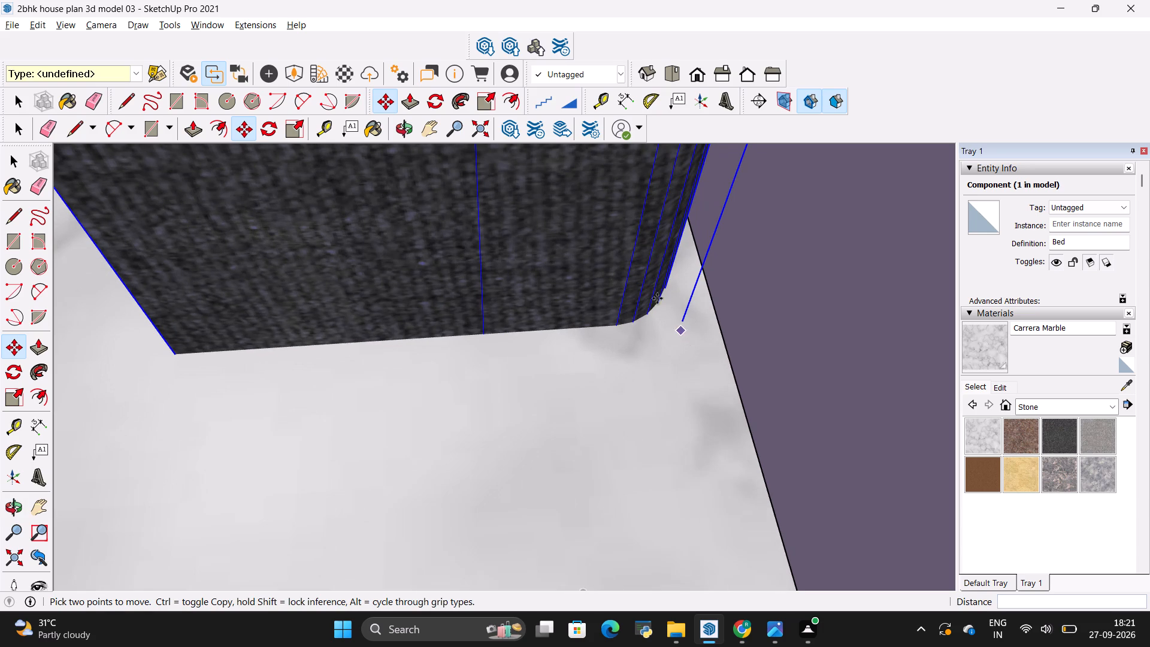
pyautogui.scroll(2, 640, 276)
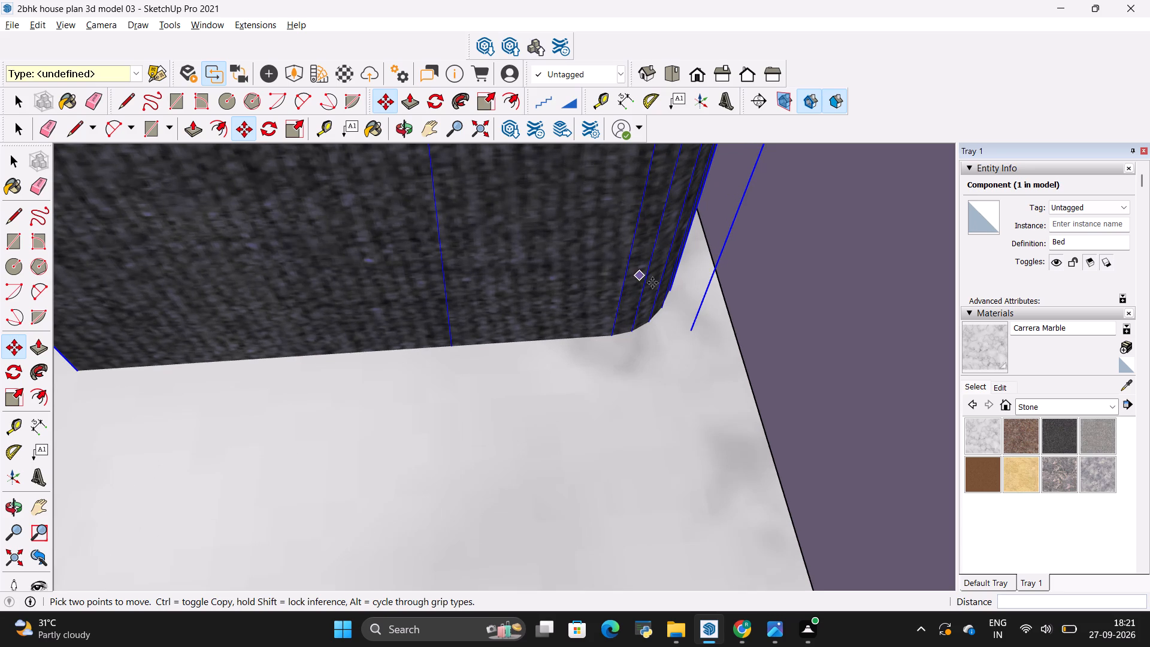
pyautogui.press('m')
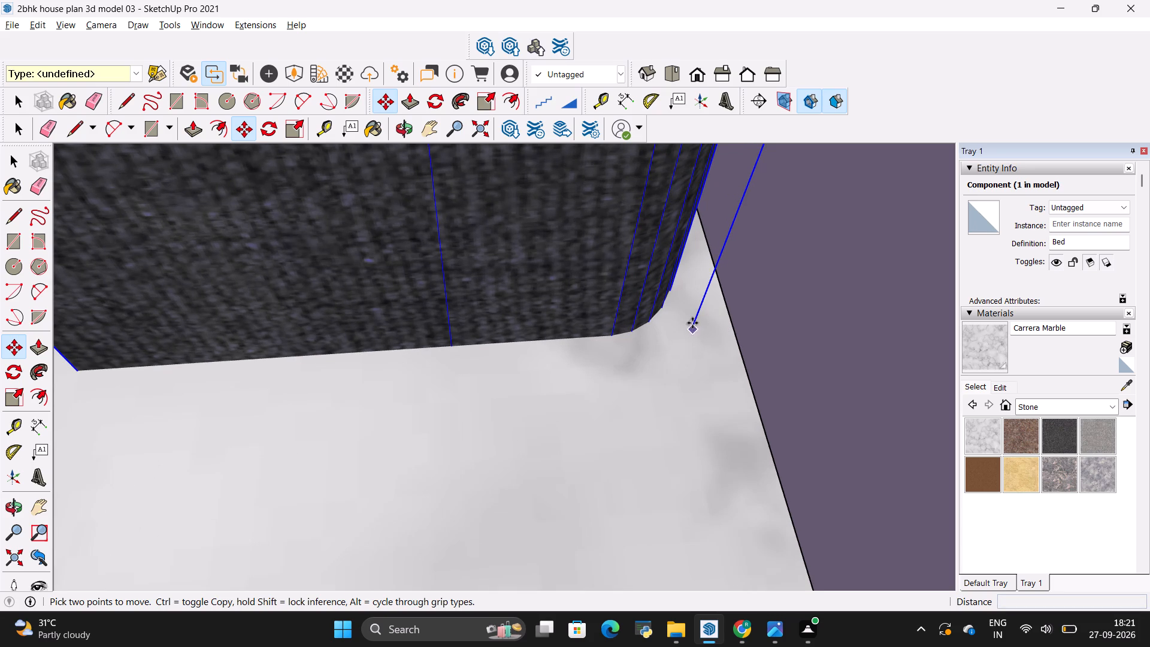
pyautogui.click(692, 321)
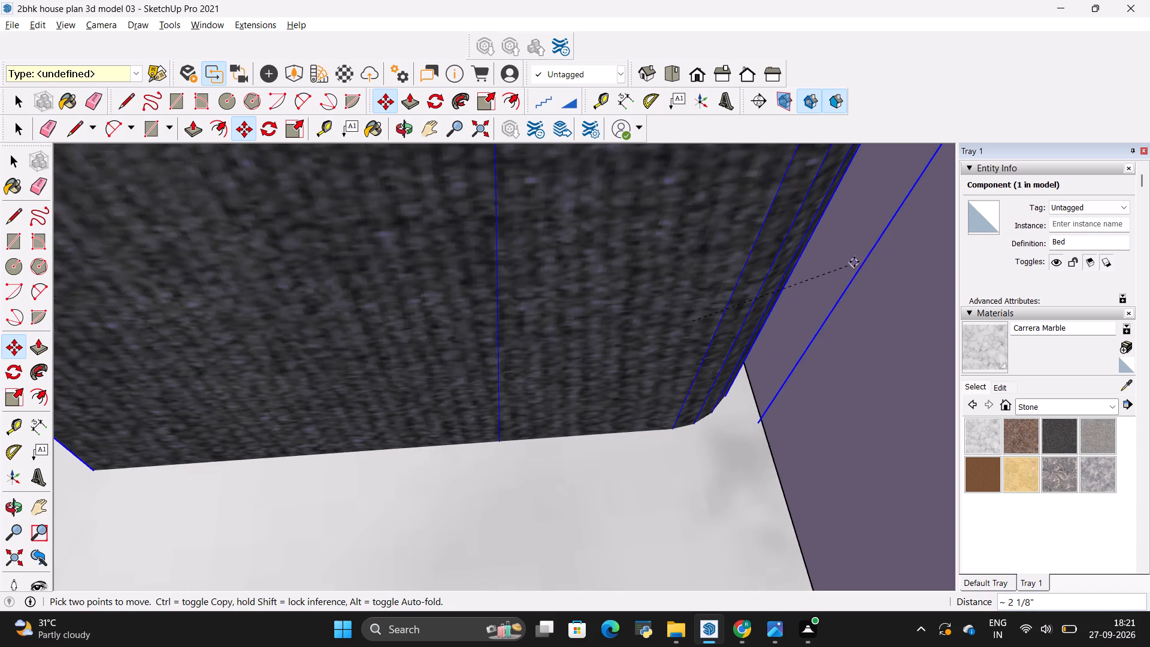
pyautogui.click(866, 208)
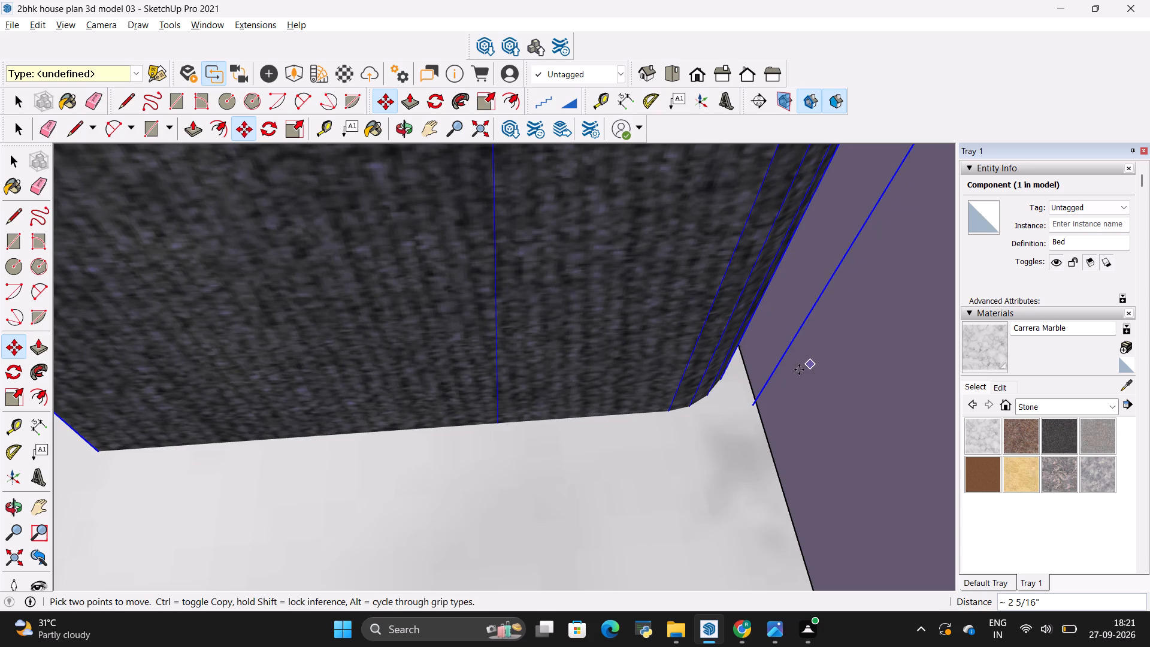
# Fine-tune the bed's position at the window wall with two small moves by its rear bottom corner, the first about 2 1/4".
pyautogui.click(767, 389)
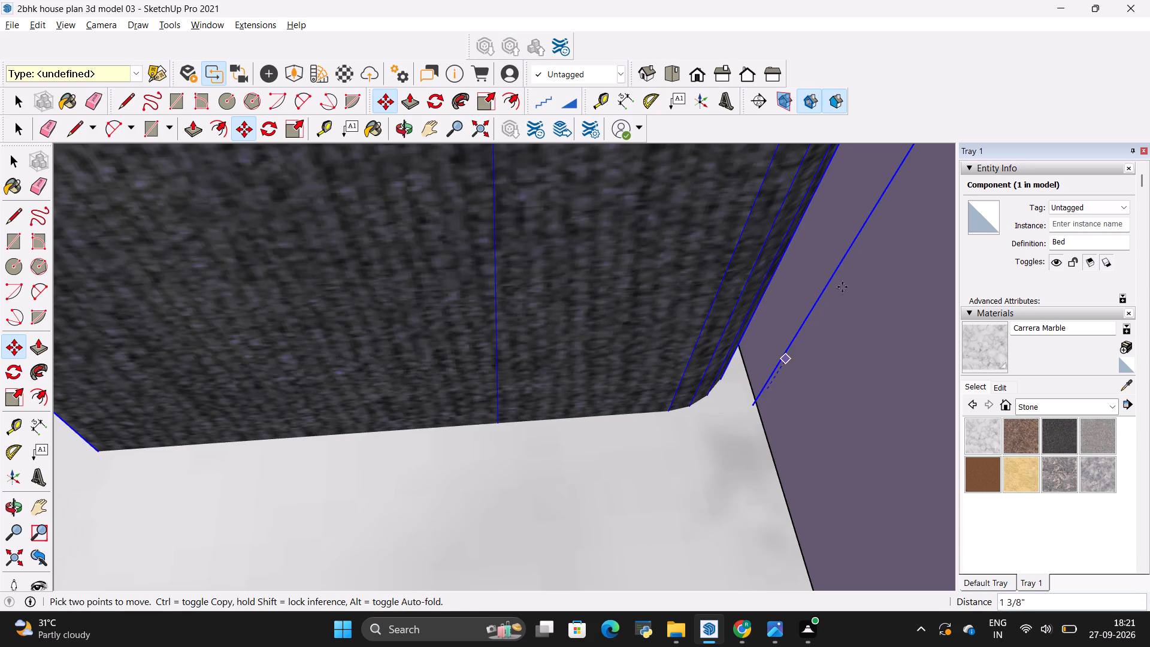
pyautogui.click(910, 200)
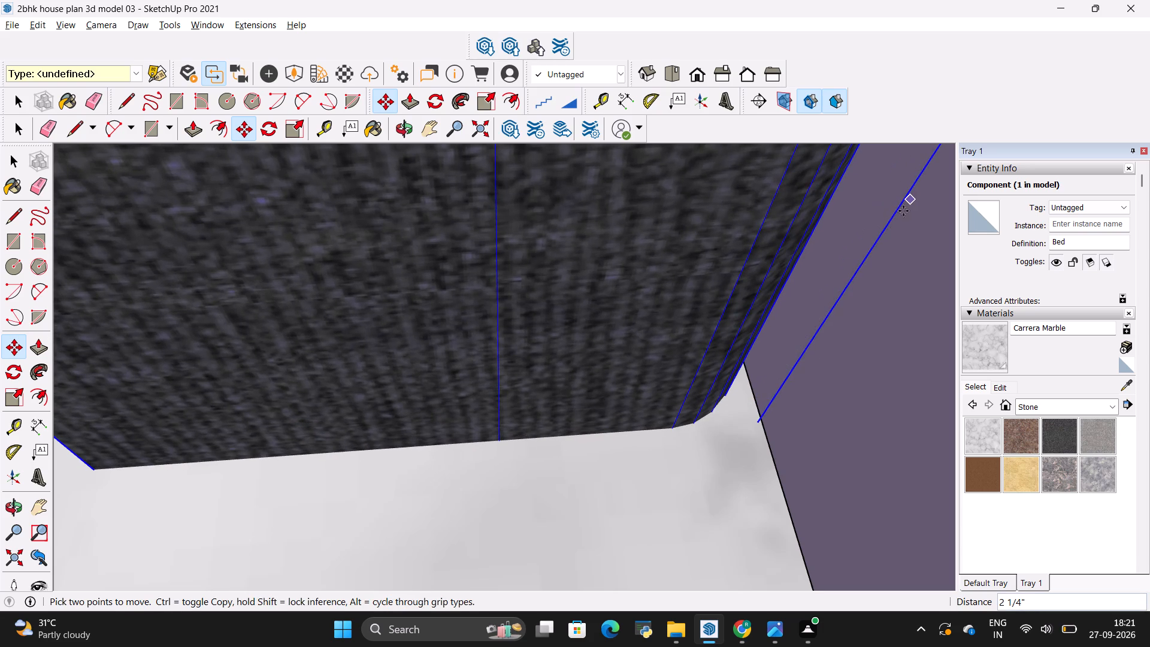
pyautogui.click(764, 411)
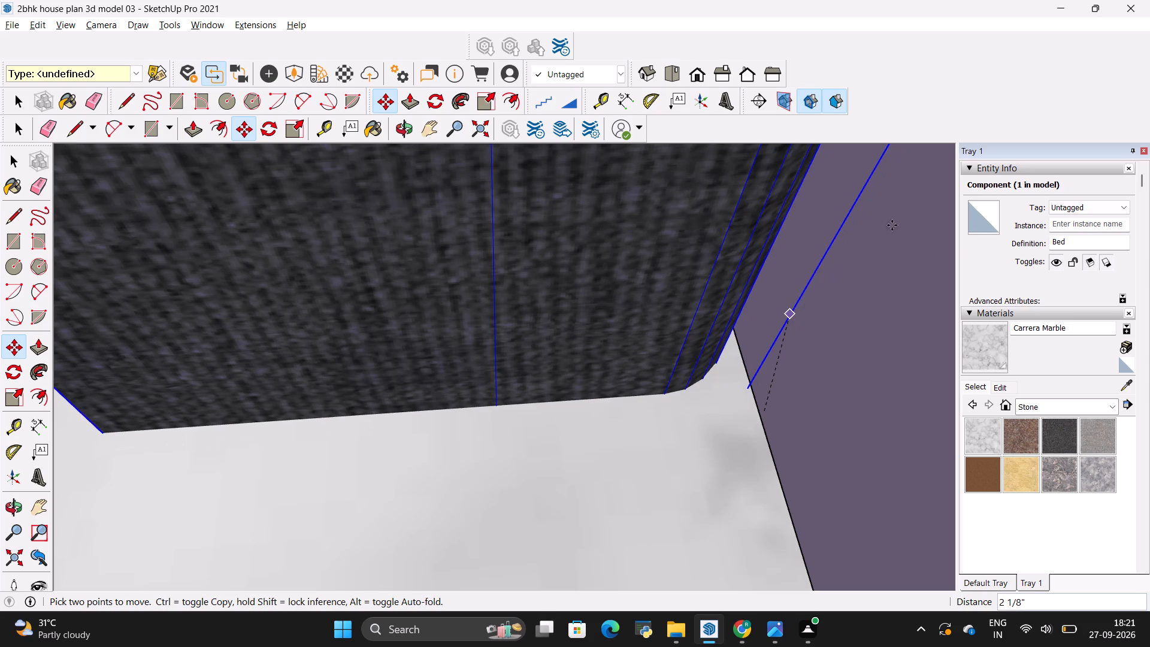
pyautogui.click(896, 224)
# Move the bed about 4 5/8" by its bounding box's bottom foot corner, raising its sunken base above the marble floor.
pyautogui.scroll(-2, 693, 430)
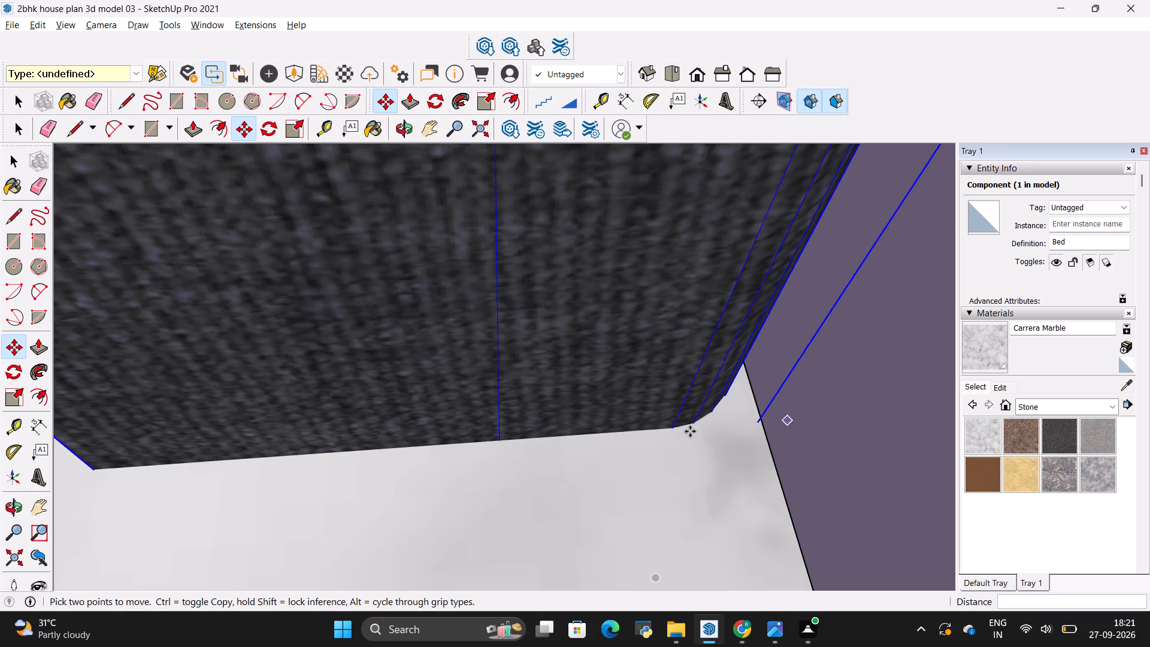
pyautogui.scroll(-17, 690, 431)
pyautogui.scroll(-5, 690, 431)
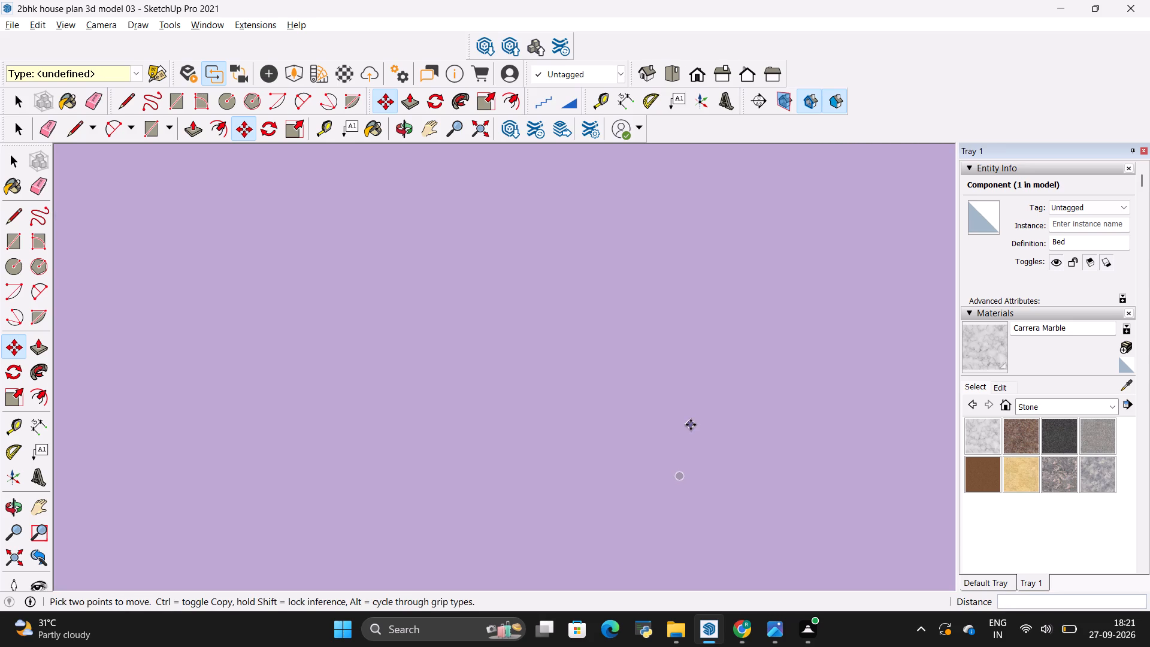
pyautogui.scroll(-19, 694, 416)
pyautogui.scroll(-20, 699, 407)
pyautogui.scroll(-5, 699, 407)
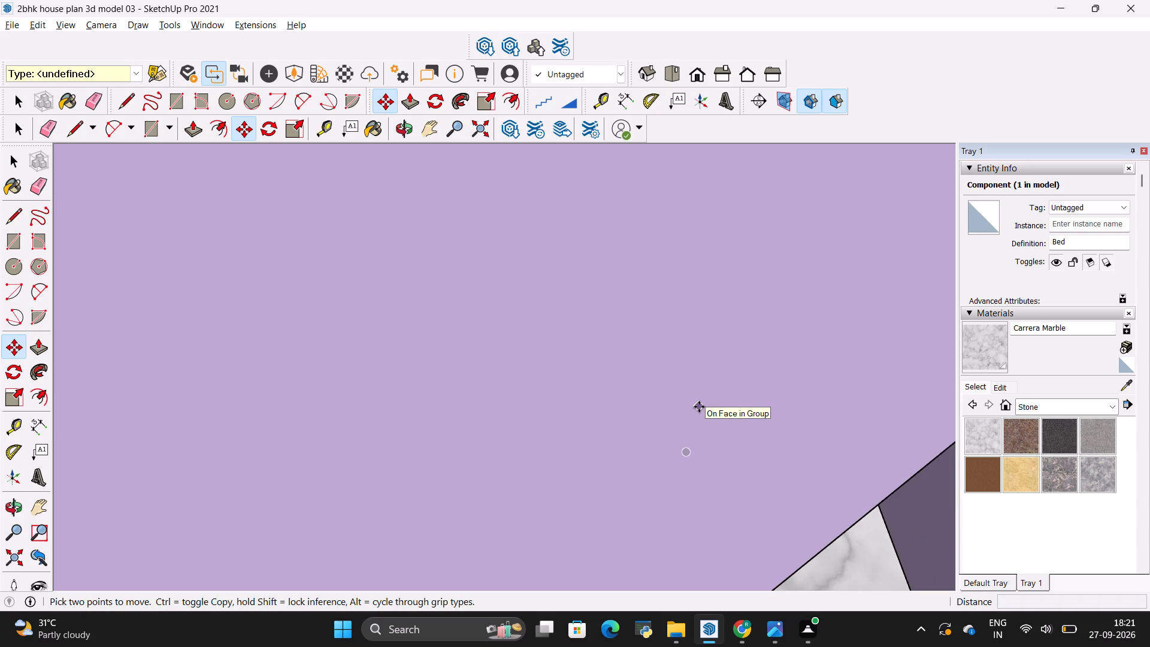
pyautogui.scroll(-20, 699, 407)
pyautogui.scroll(-7, 699, 407)
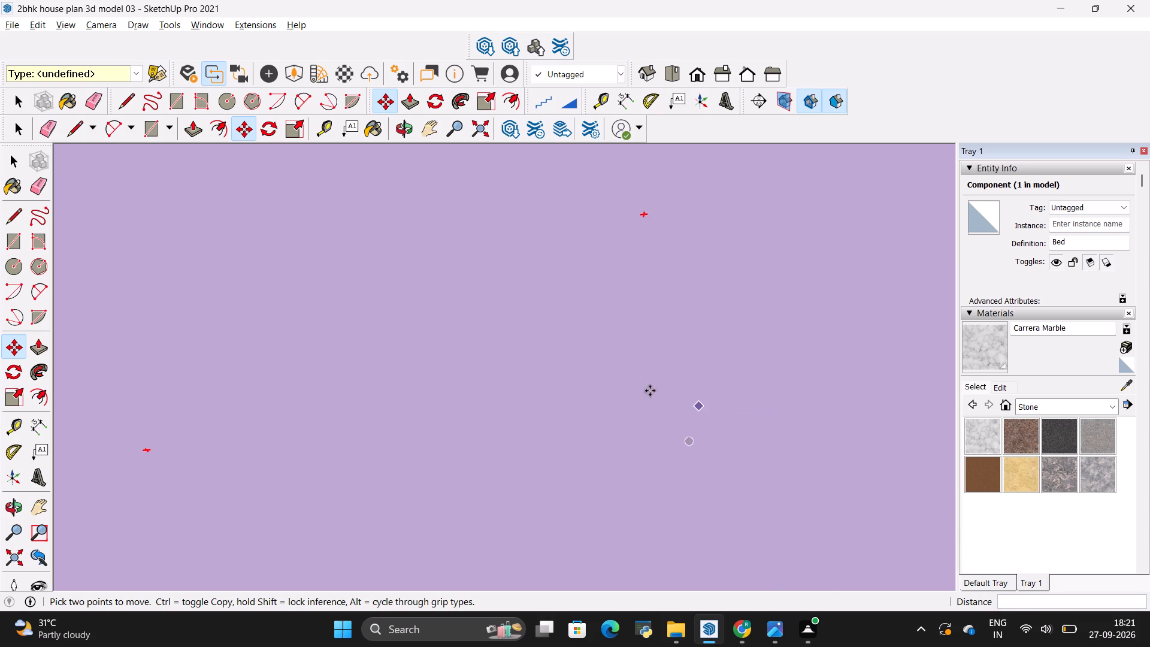
pyautogui.scroll(-15, 621, 389)
pyautogui.scroll(-10, 417, 378)
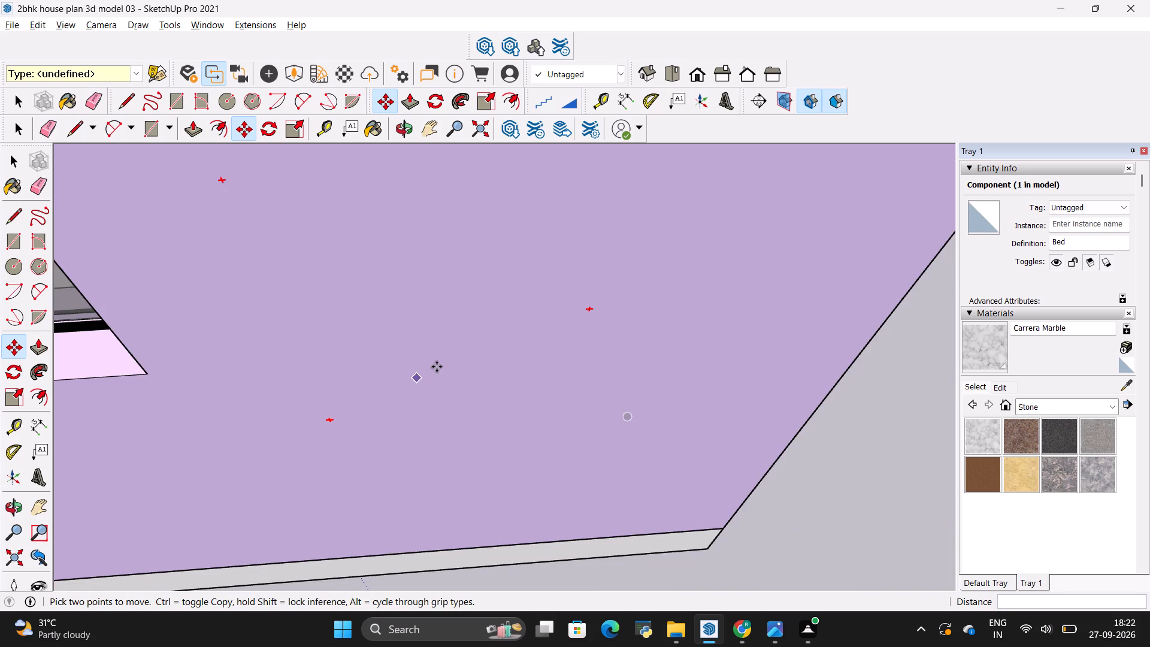
pyautogui.scroll(7, 576, 347)
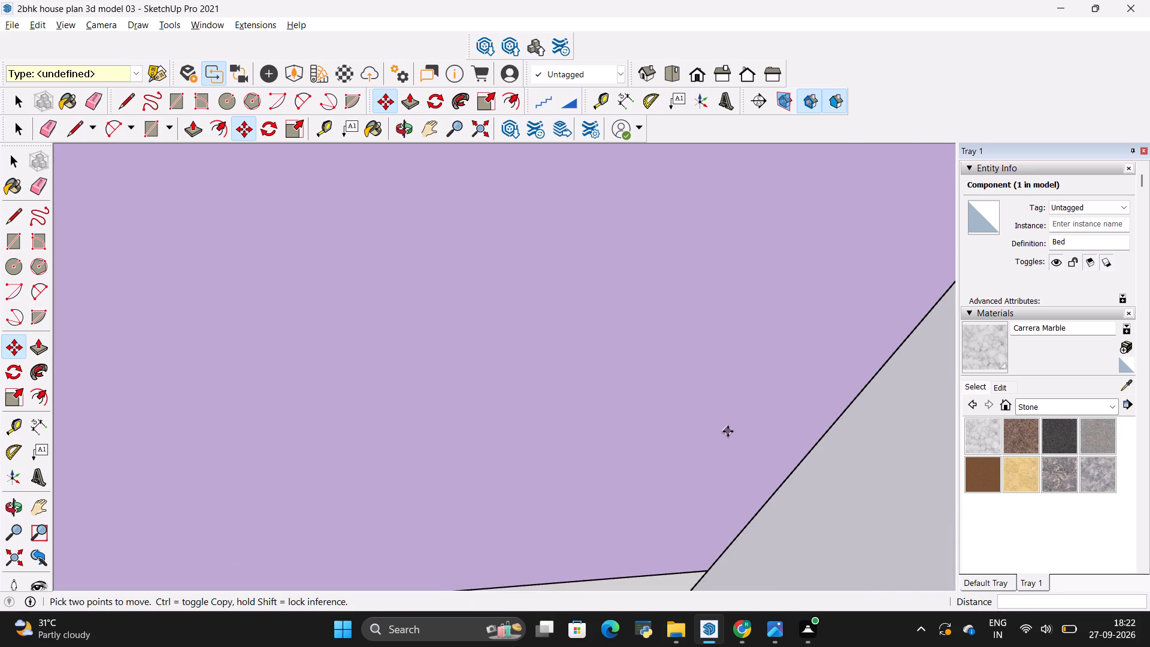
pyautogui.scroll(-20, 729, 433)
pyautogui.scroll(-5, 731, 430)
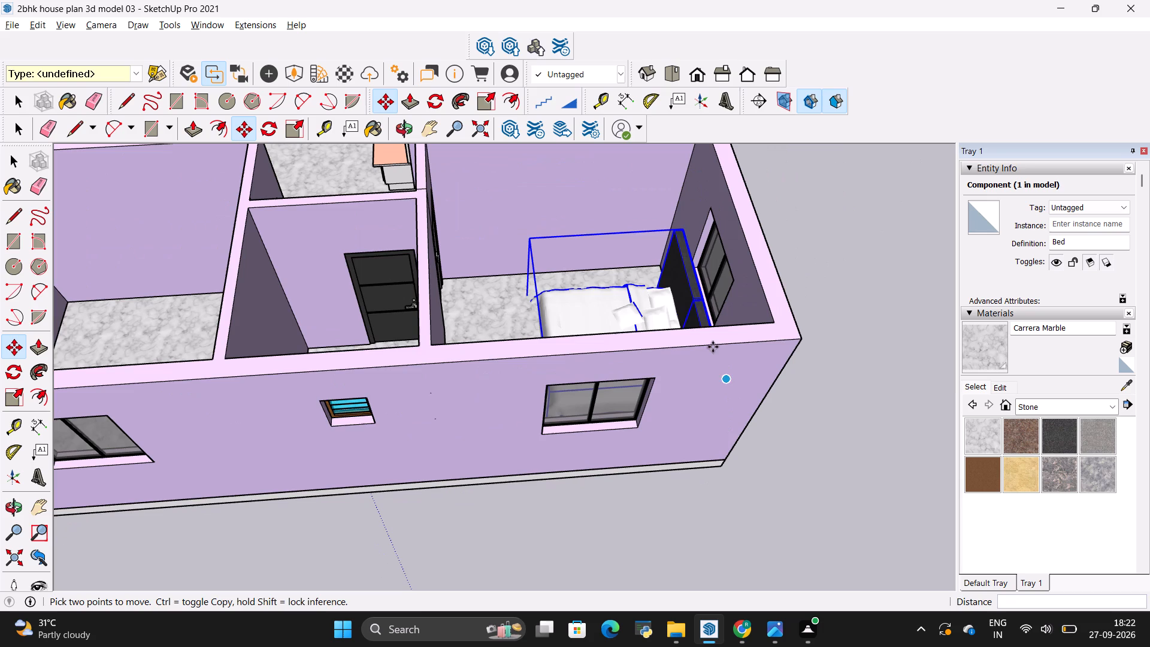
pyautogui.scroll(4, 677, 307)
pyautogui.scroll(4, 624, 334)
pyautogui.scroll(4, 456, 325)
pyautogui.moveTo(380, 421); pyautogui.dragTo(546, 445, button='middle')
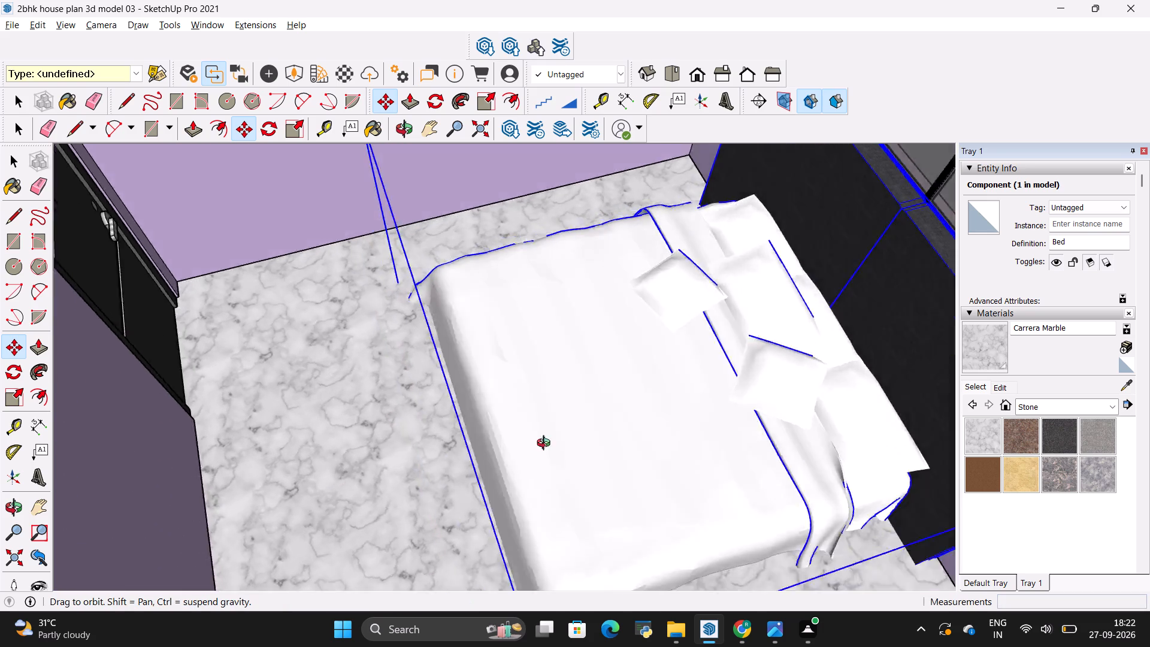
pyautogui.moveTo(546, 445); pyautogui.dragTo(621, 439, button='middle')
pyautogui.scroll(1, 382, 340)
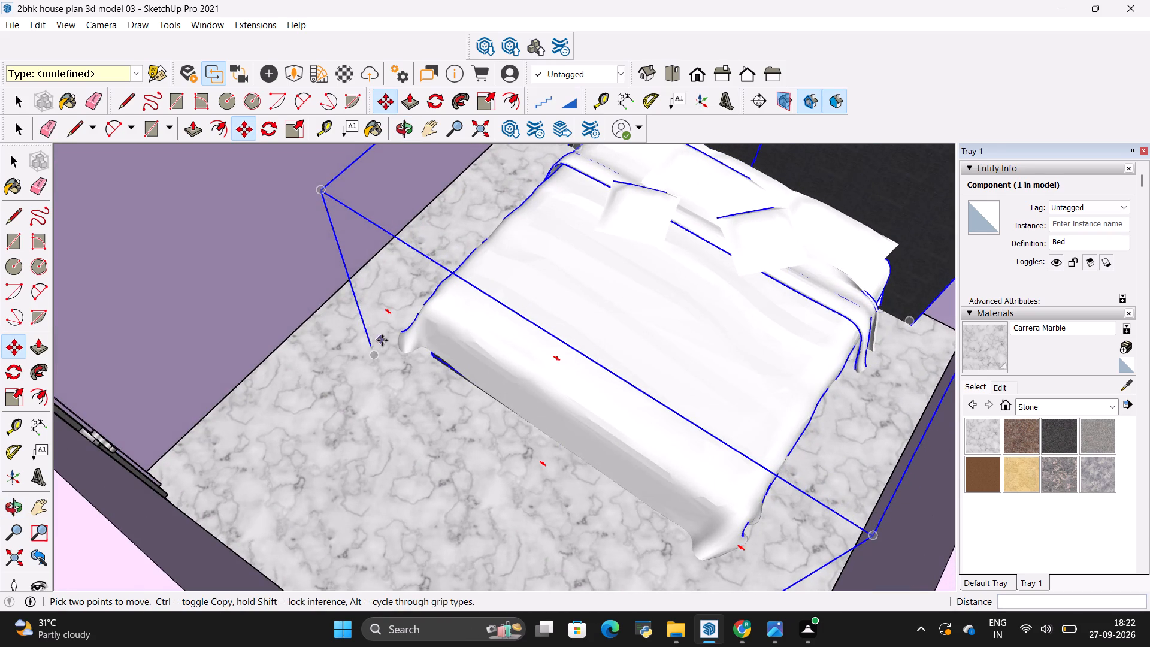
pyautogui.scroll(4, 382, 340)
pyautogui.press('m')
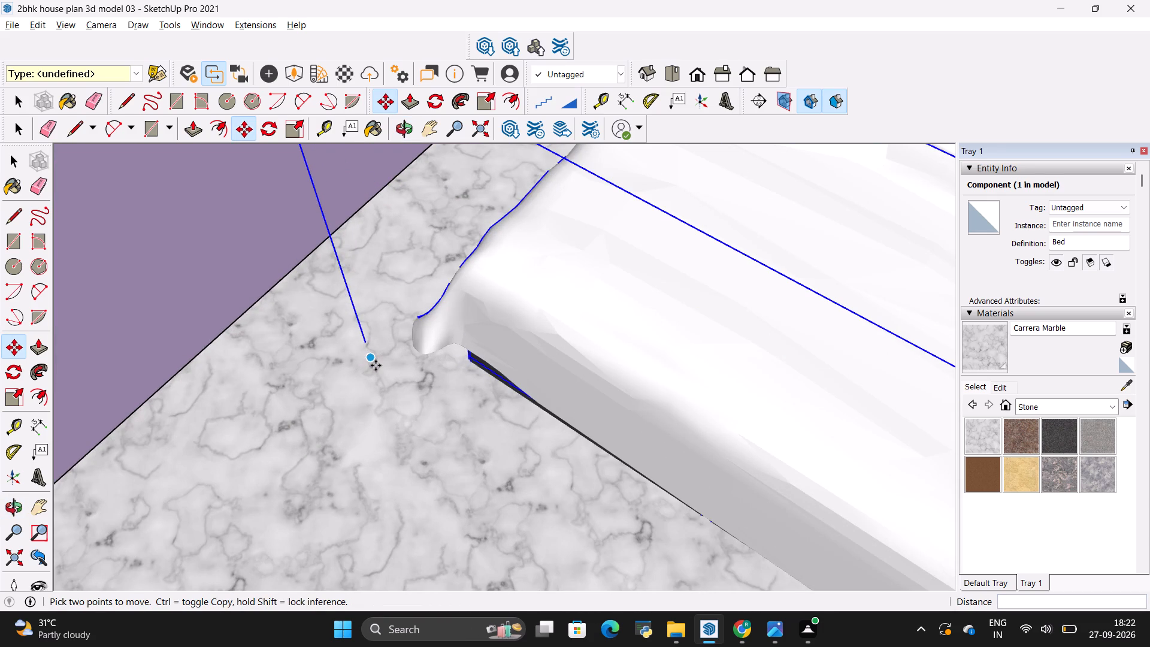
pyautogui.click(372, 359)
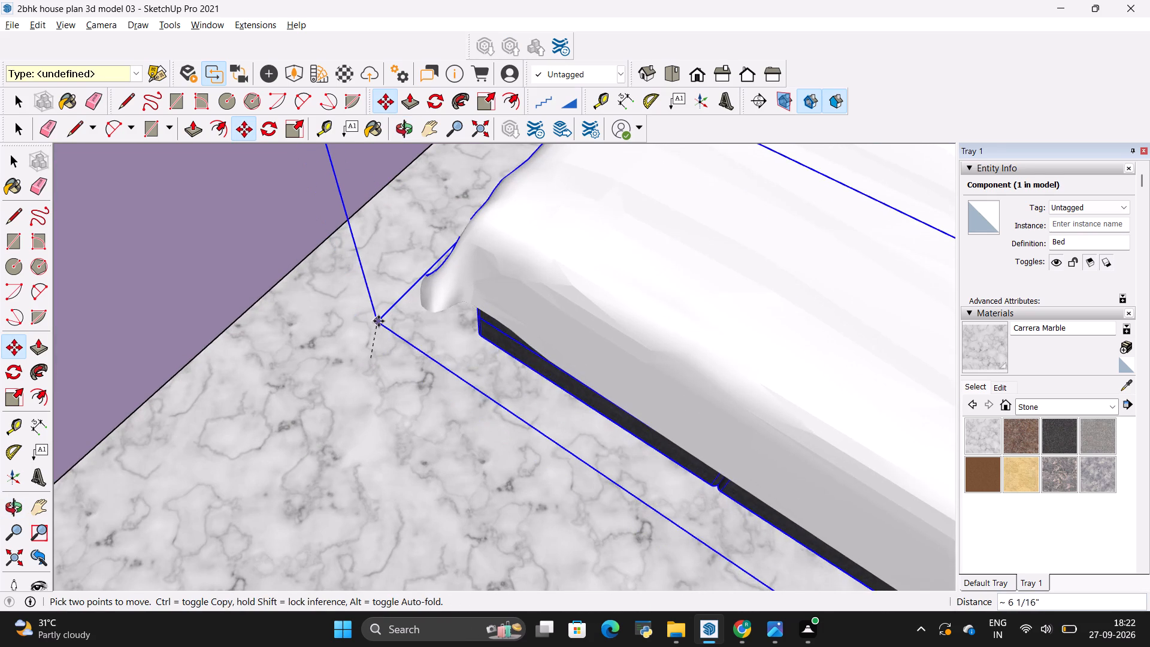
pyautogui.click(364, 337)
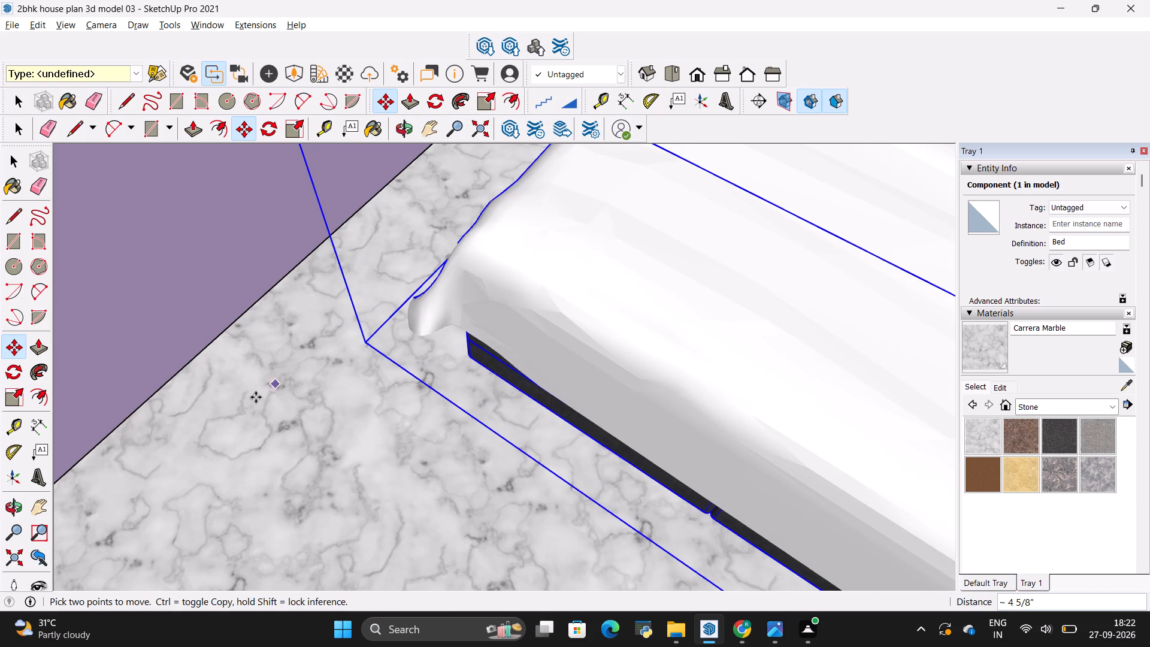
# Examine the bed's placement against the window wall and on the bedroom floor, with the bed deselected.
pyautogui.scroll(-10, 254, 397)
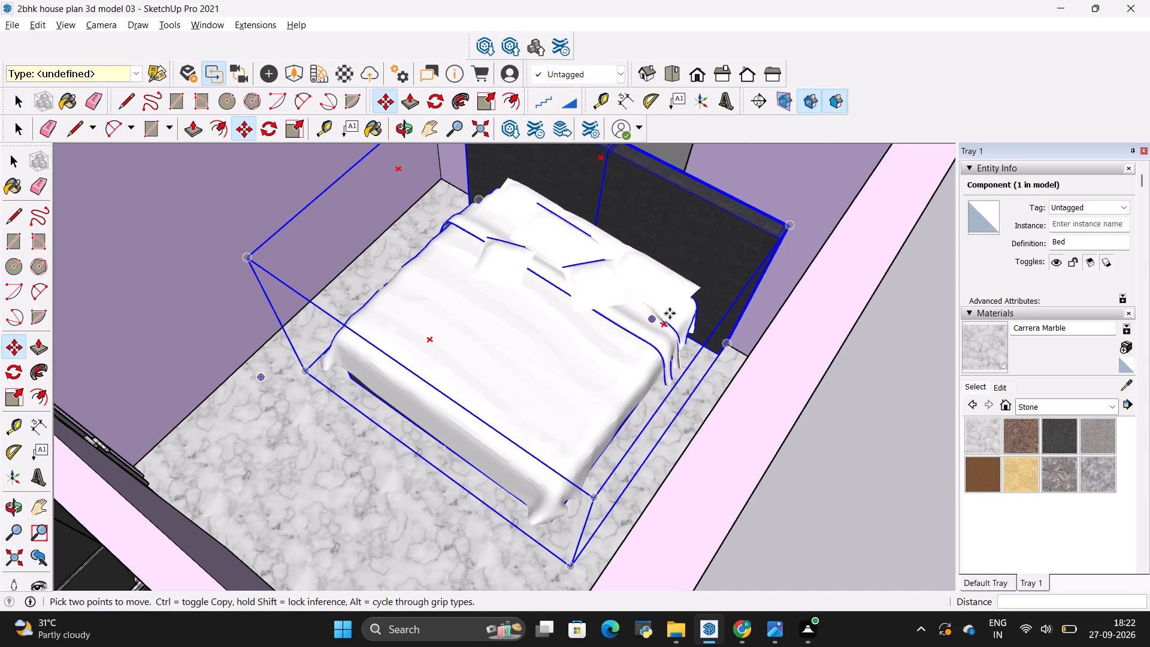
pyautogui.scroll(-17, 683, 253)
pyautogui.scroll(9, 656, 194)
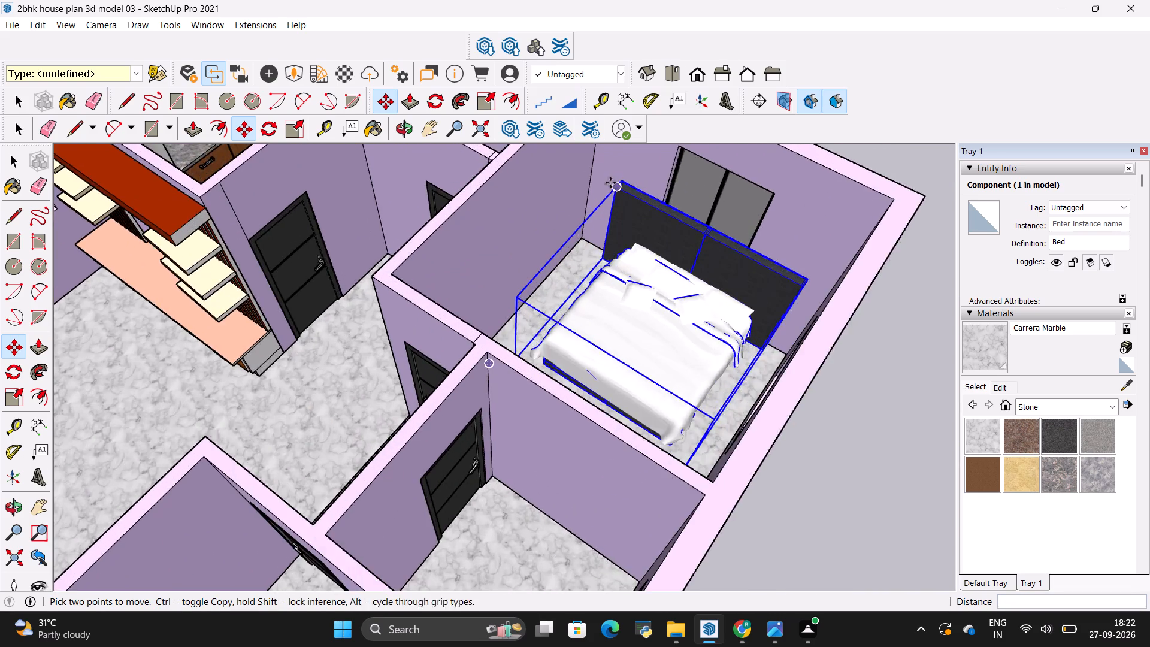
pyautogui.scroll(6, 610, 183)
pyautogui.moveTo(495, 297); pyautogui.dragTo(647, 335, button='middle')
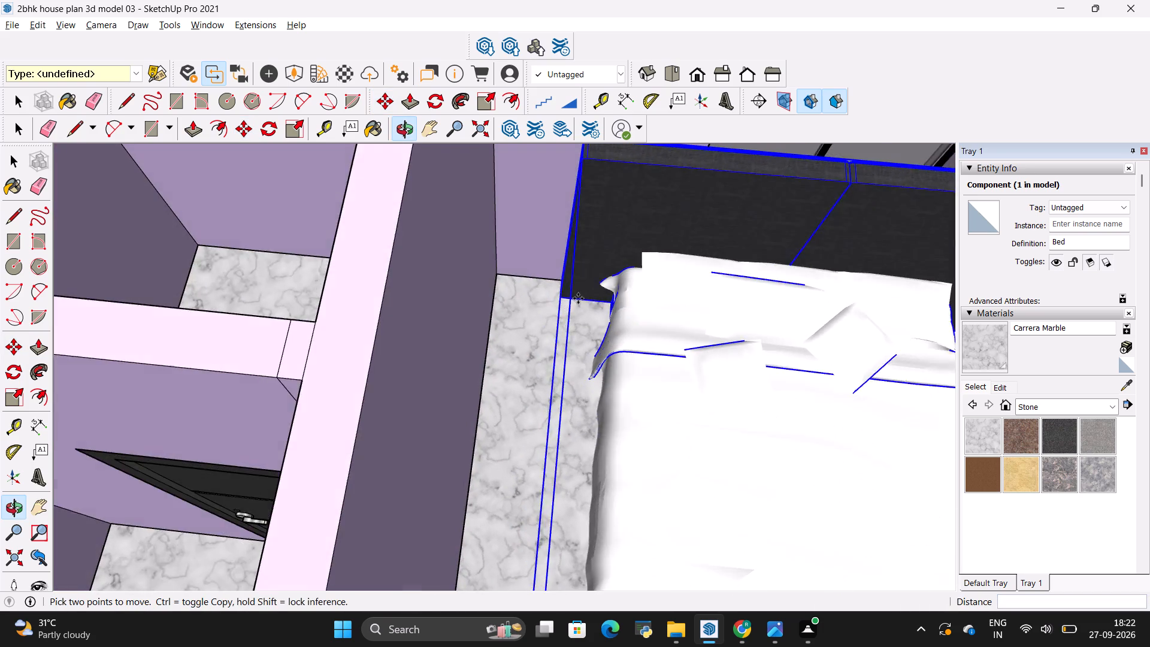
pyautogui.scroll(-8, 525, 290)
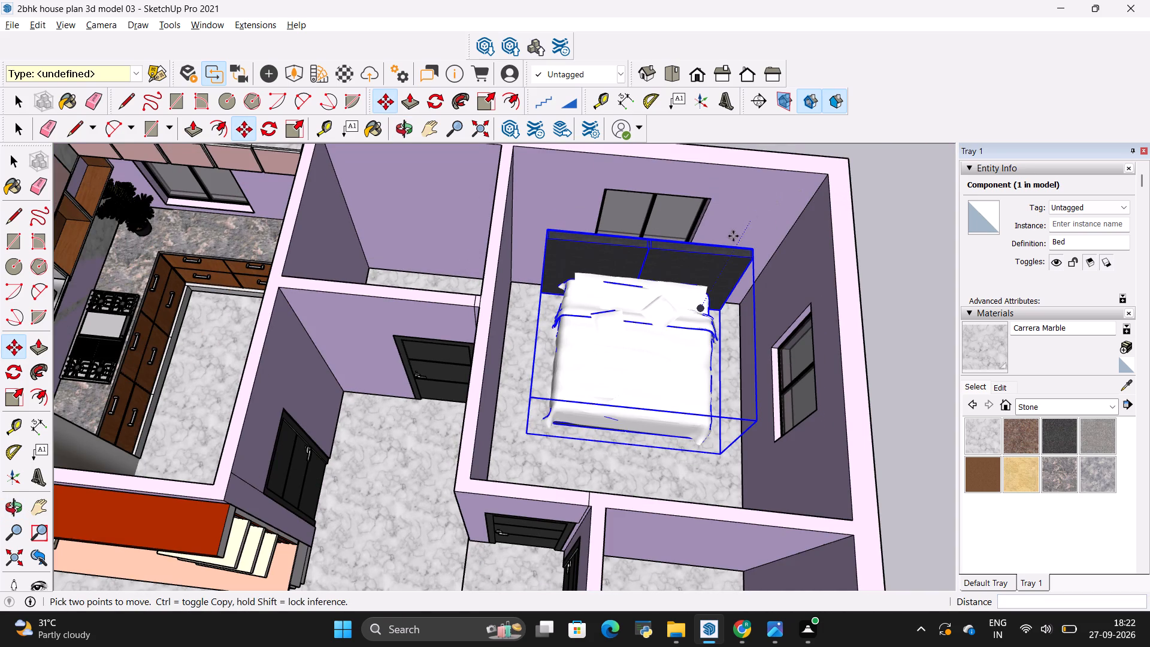
pyautogui.press('space')
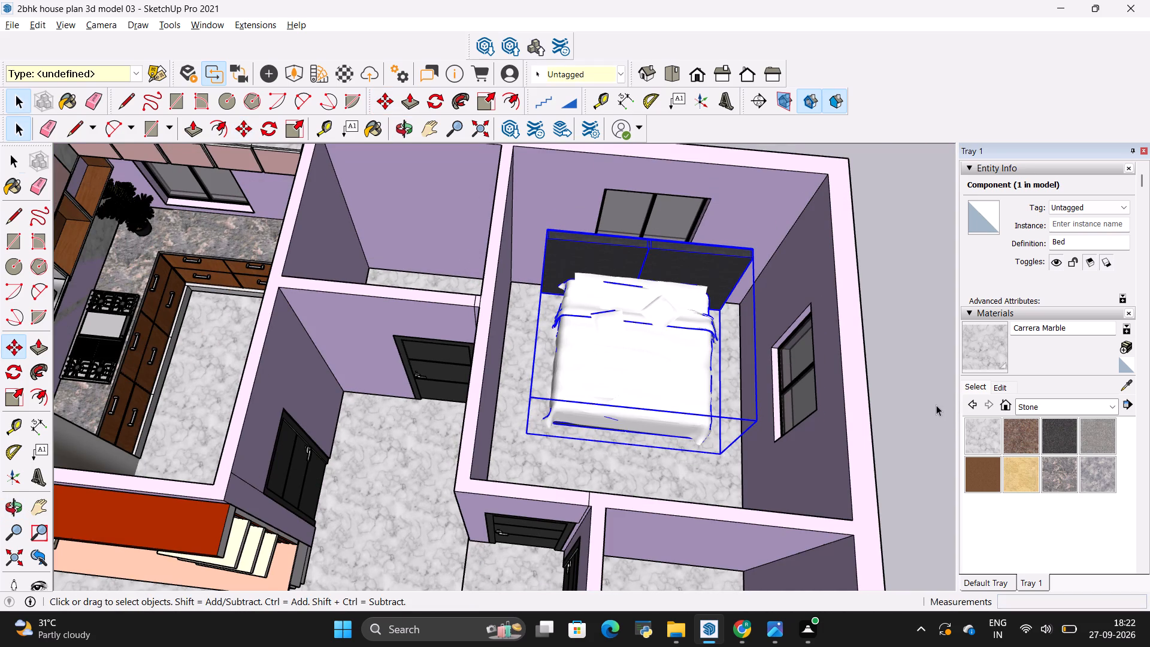
pyautogui.click(936, 405)
pyautogui.scroll(10, 809, 359)
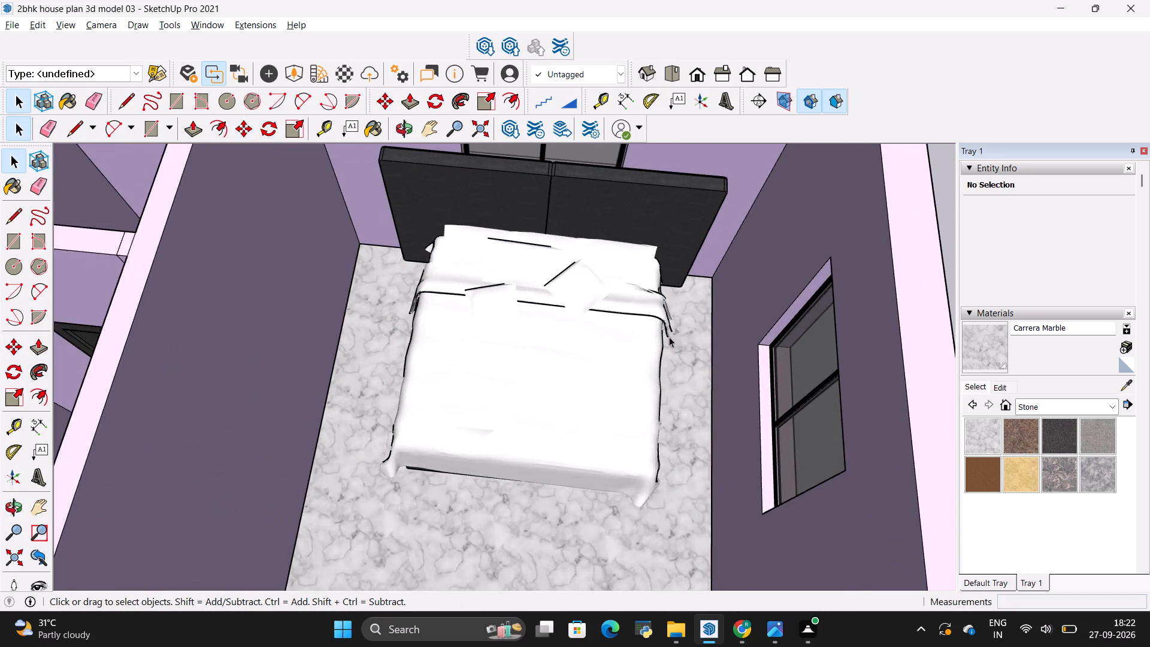
pyautogui.scroll(4, 669, 337)
pyautogui.scroll(2, 562, 317)
pyautogui.scroll(-8, 562, 317)
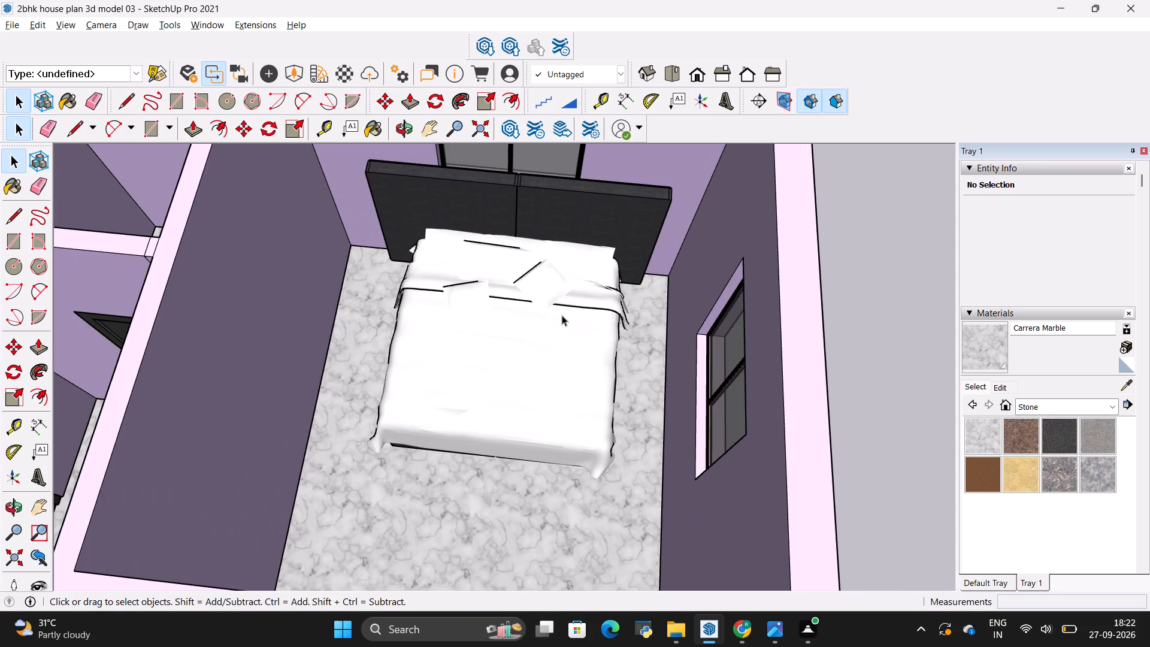
# Examine the bed's fit against the window wall and the floor space around it from several angles.
pyautogui.moveTo(615, 377); pyautogui.dragTo(496, 315, button='middle')
pyautogui.scroll(1, 615, 378)
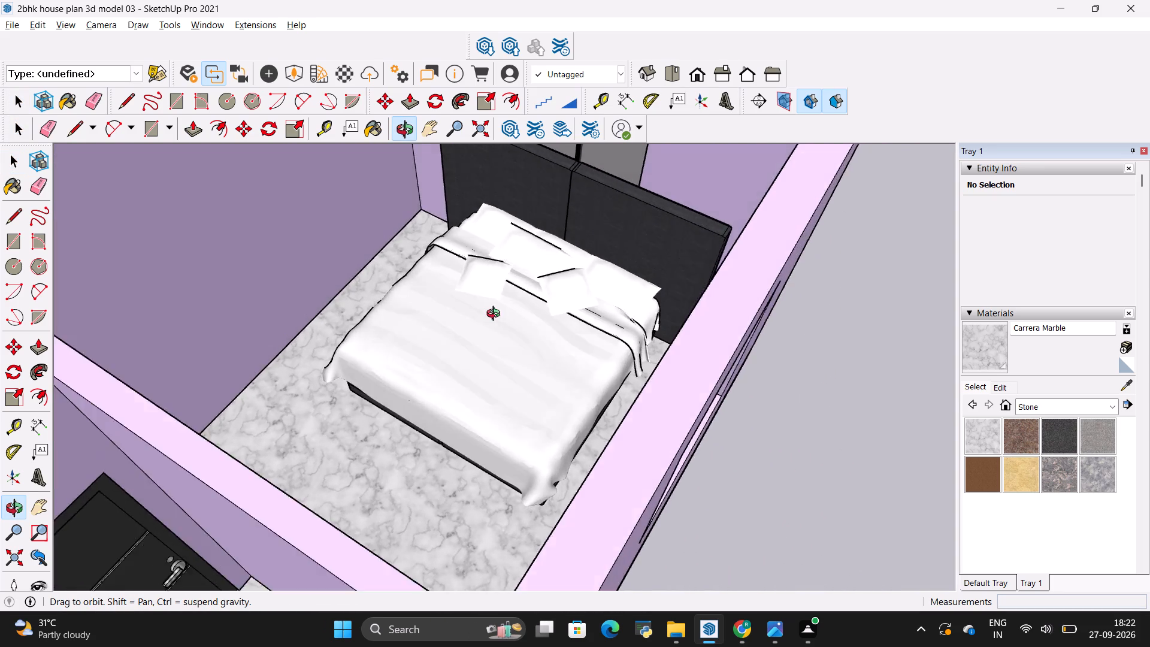
pyautogui.moveTo(496, 315); pyautogui.dragTo(576, 375, button='middle')
pyautogui.scroll(-3, 576, 372)
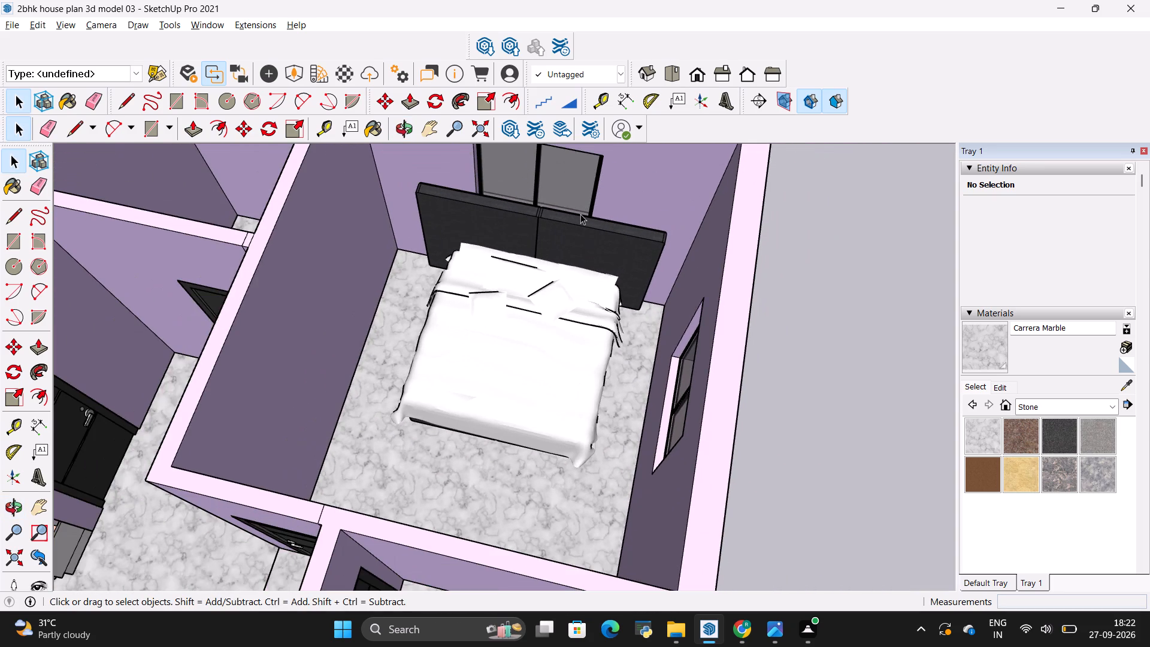
pyautogui.scroll(8, 613, 192)
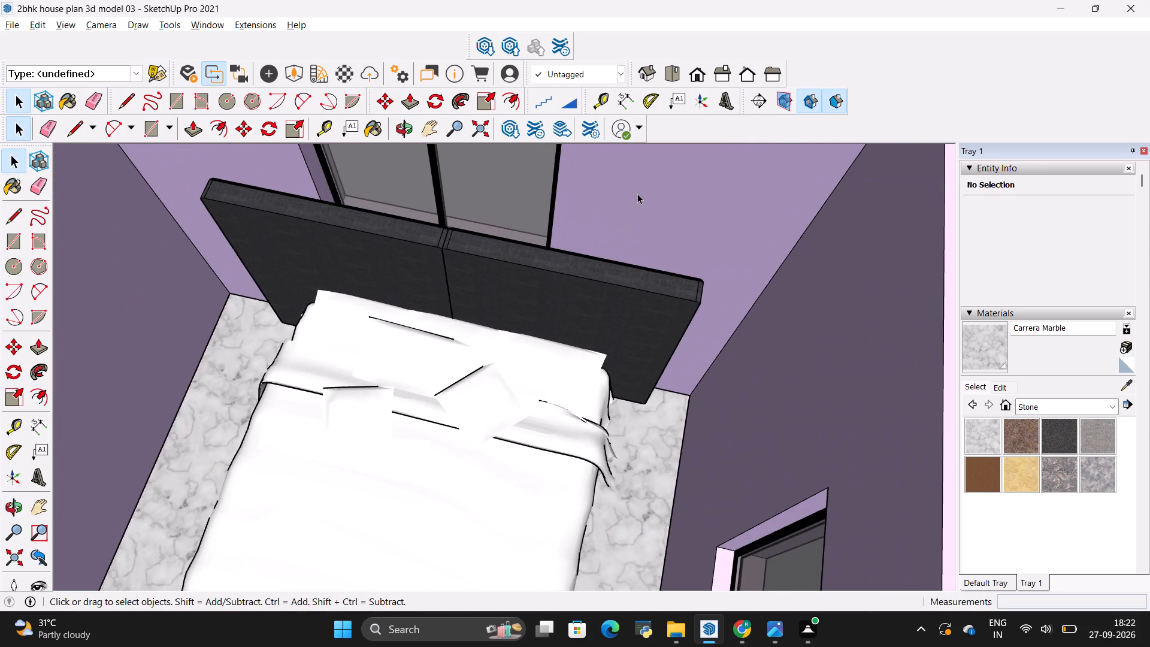
pyautogui.scroll(-4, 637, 194)
pyautogui.moveTo(733, 212); pyautogui.dragTo(727, 208, button='middle')
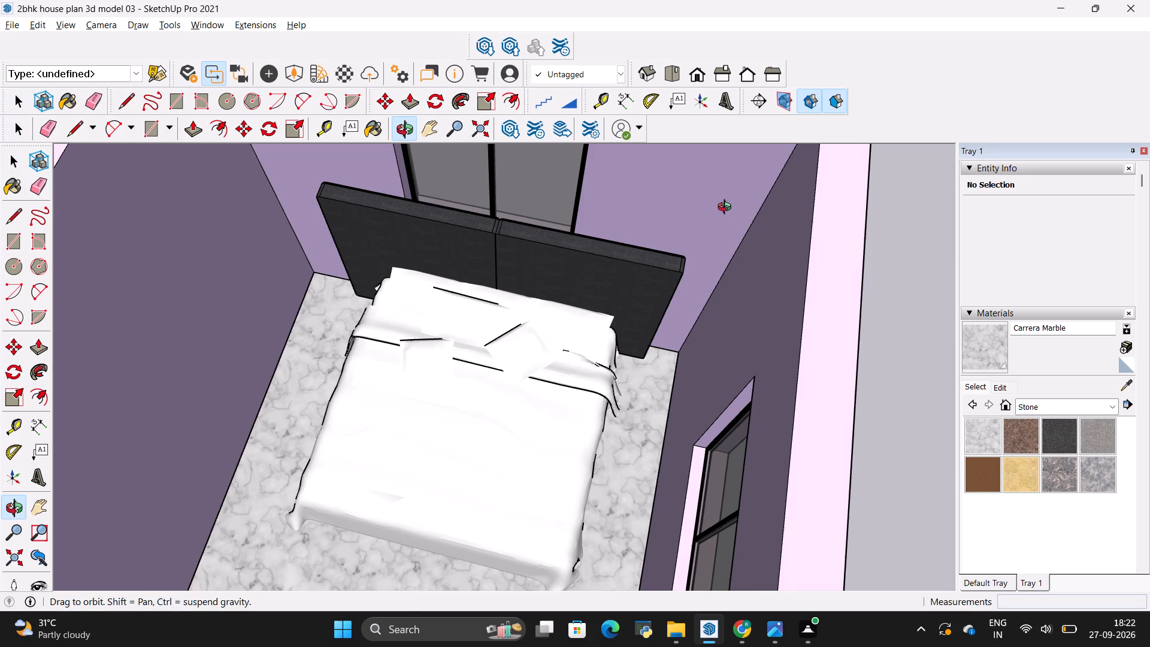
pyautogui.moveTo(727, 208); pyautogui.dragTo(644, 211, button='middle')
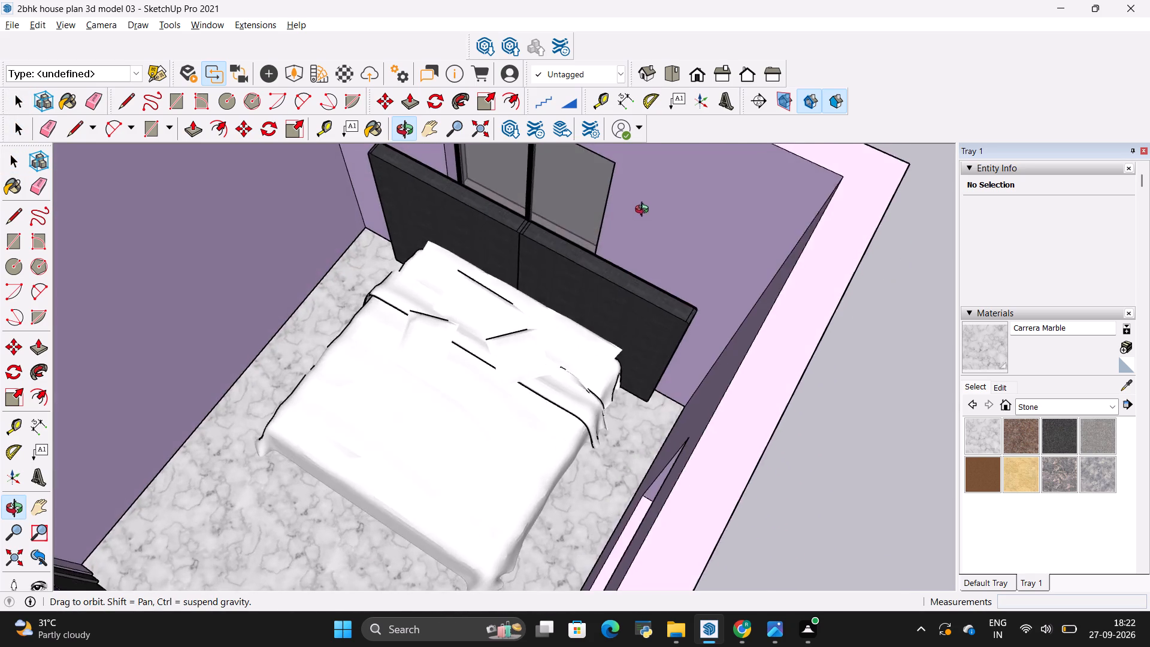
pyautogui.moveTo(644, 211); pyautogui.dragTo(692, 196, button='middle')
pyautogui.scroll(-2, 703, 192)
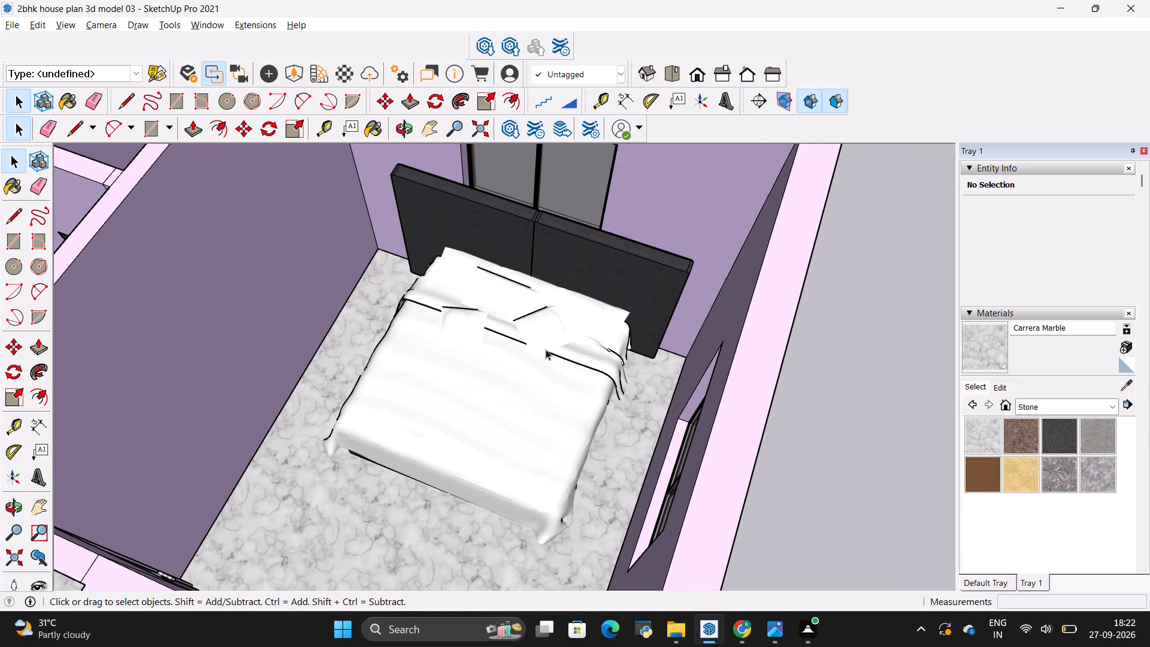
pyautogui.scroll(-1, 544, 344)
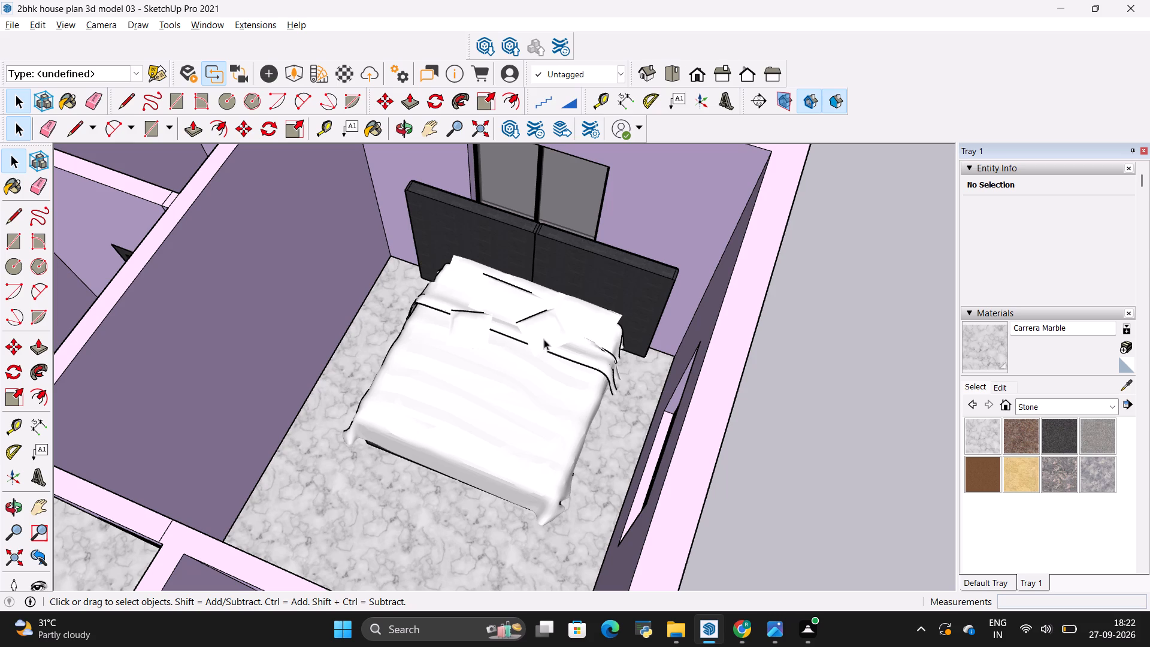
# Scale the bed lengthwise to about 1.24 from its foot end, keeping the headboard at the window wall, and deselect it.
pyautogui.press('s')
pyautogui.click(467, 364)
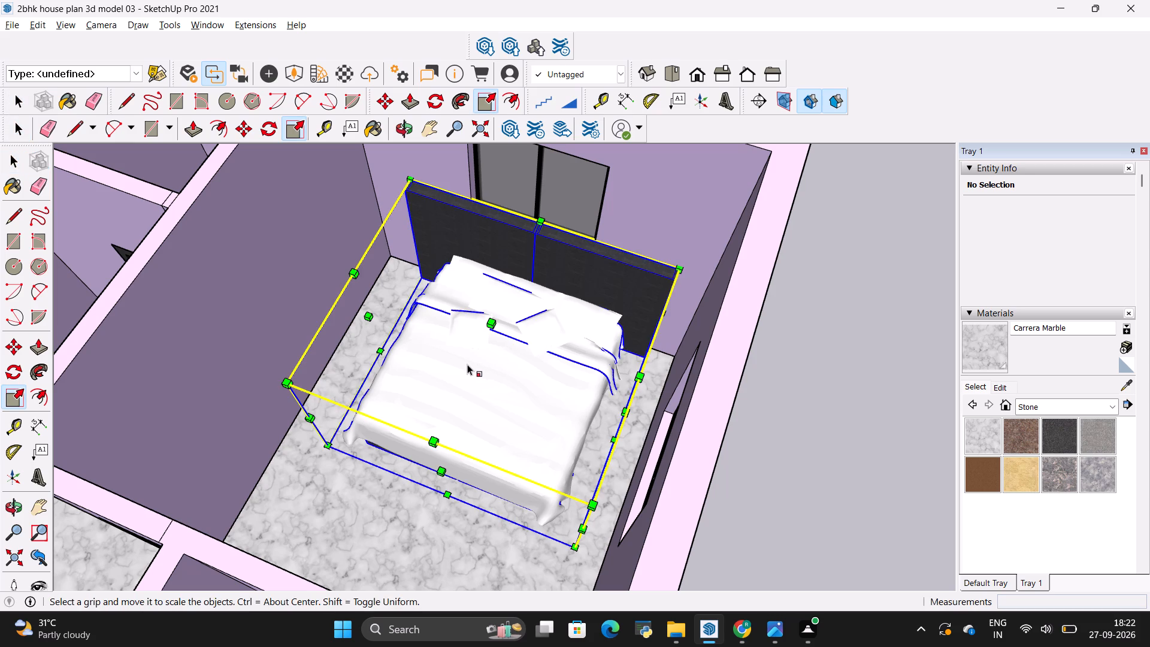
pyautogui.click(445, 471)
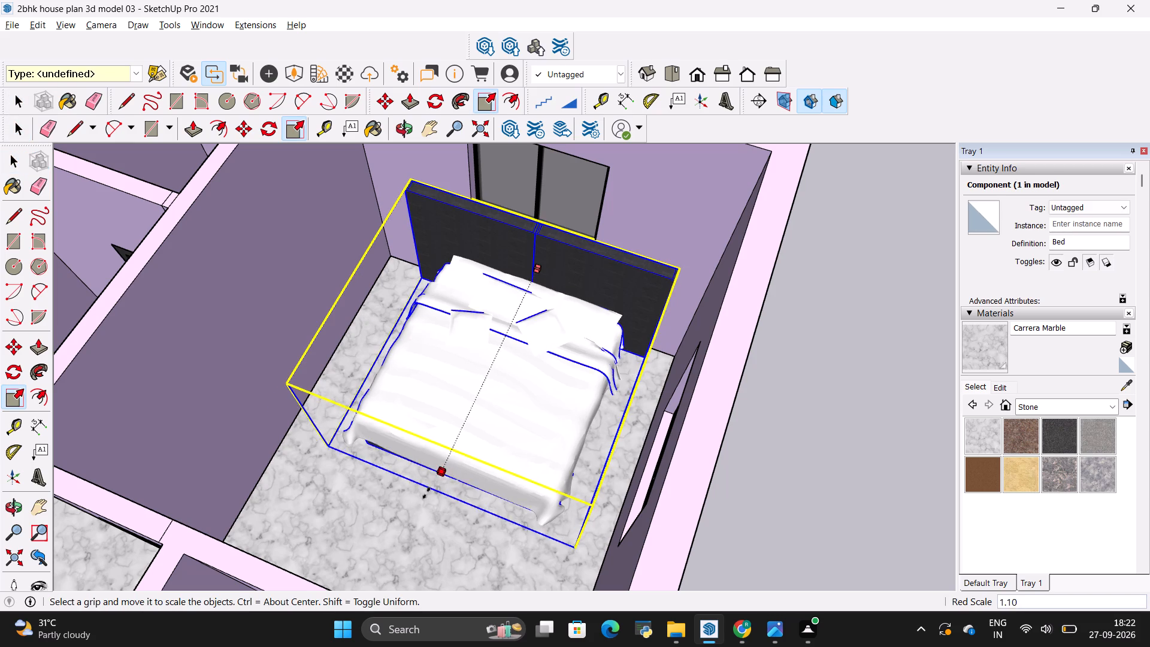
pyautogui.click(398, 522)
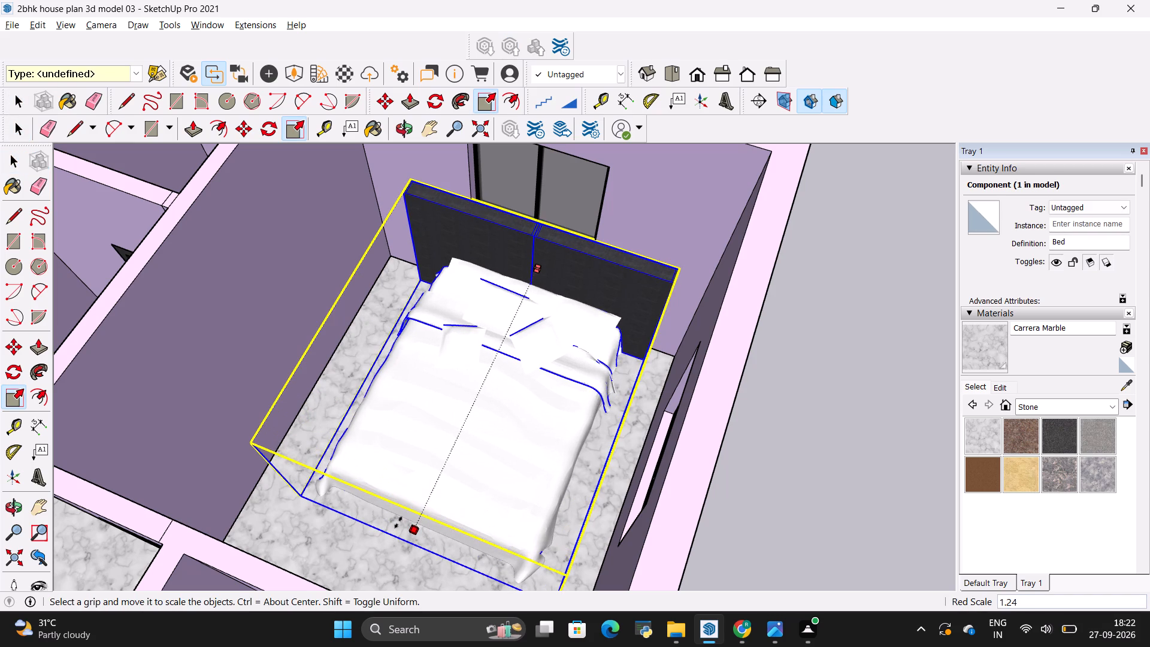
pyautogui.press('space')
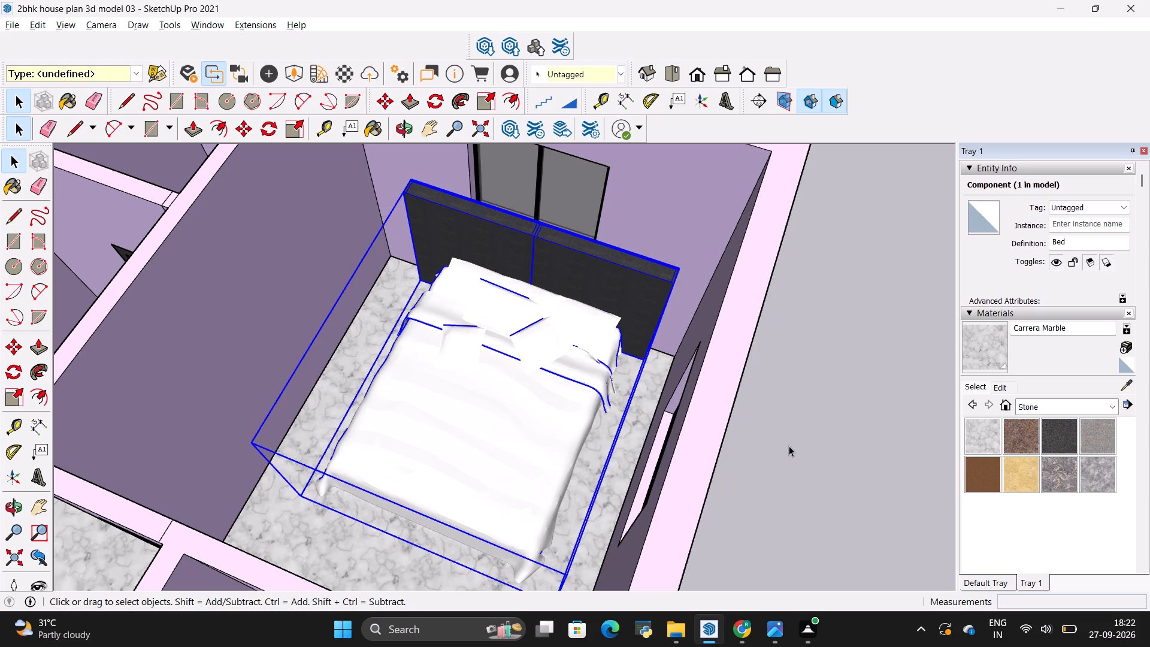
pyautogui.click(789, 446)
# Examine the lengthened bed's proportions and the clearance around it in the bedroom.
pyautogui.scroll(-2, 438, 346)
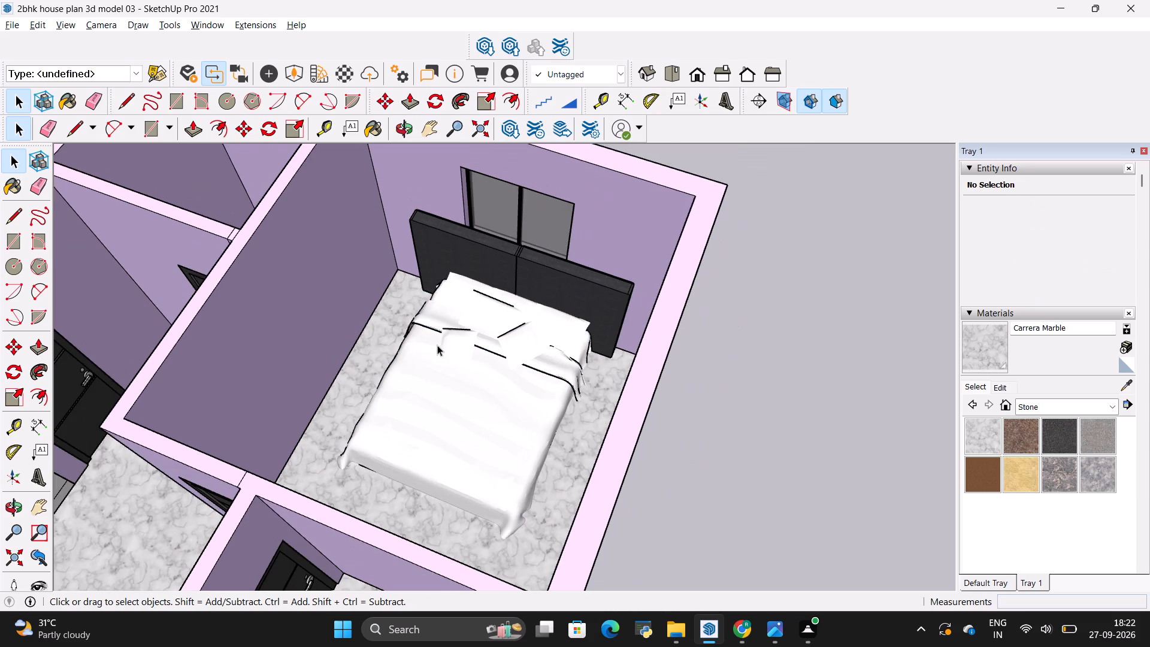
pyautogui.scroll(-3, 437, 345)
pyautogui.scroll(3, 553, 326)
pyautogui.scroll(1, 408, 389)
pyautogui.moveTo(410, 391); pyautogui.dragTo(562, 388, button='middle')
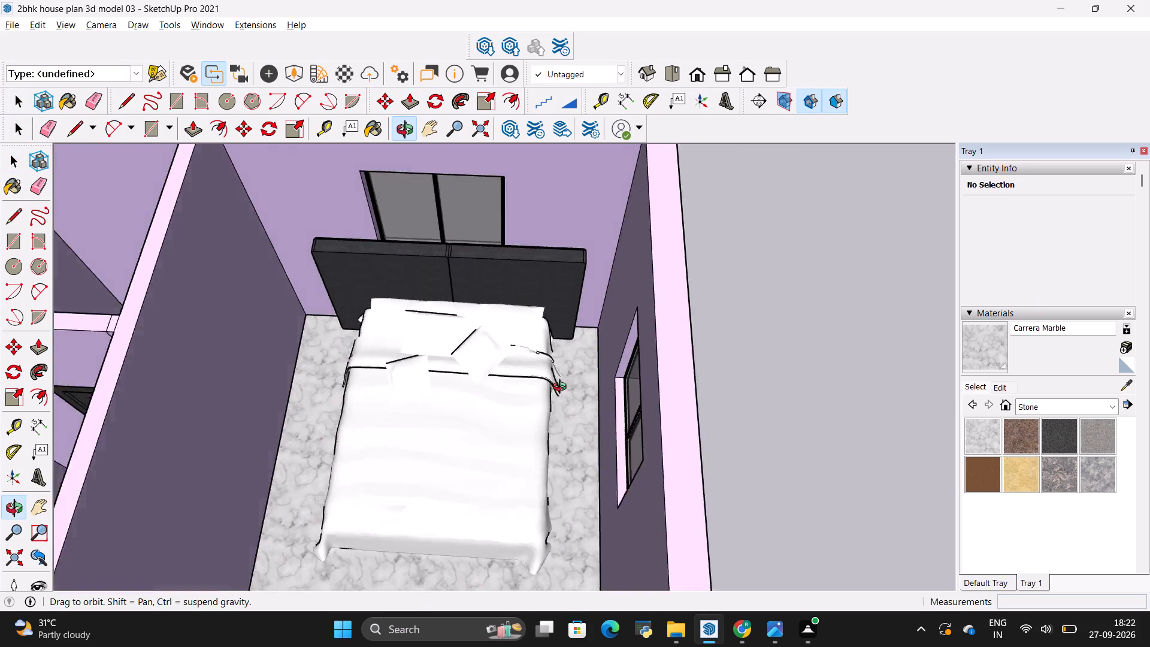
pyautogui.moveTo(562, 388); pyautogui.dragTo(659, 367, button='middle')
pyautogui.moveTo(646, 357); pyautogui.dragTo(512, 376, button='middle')
pyautogui.scroll(-2, 707, 346)
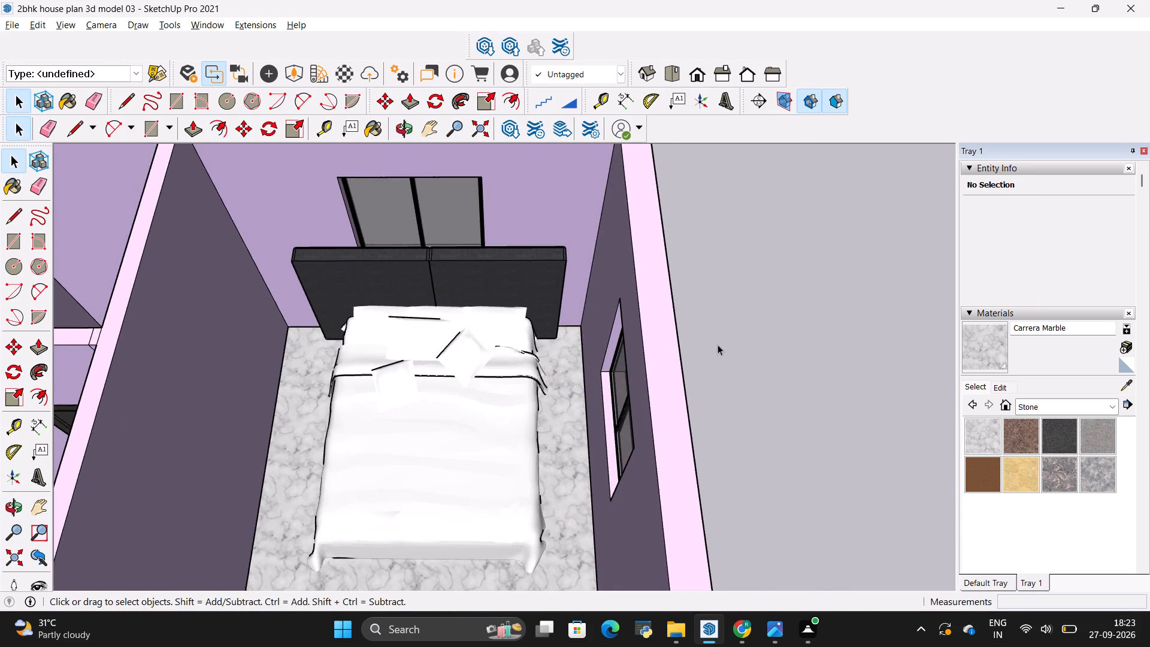
# Examine the kitchen countertop and cabinets and the overall room layout, including the rooms still without furniture.
pyautogui.scroll(-10, 718, 344)
pyautogui.scroll(3, 279, 337)
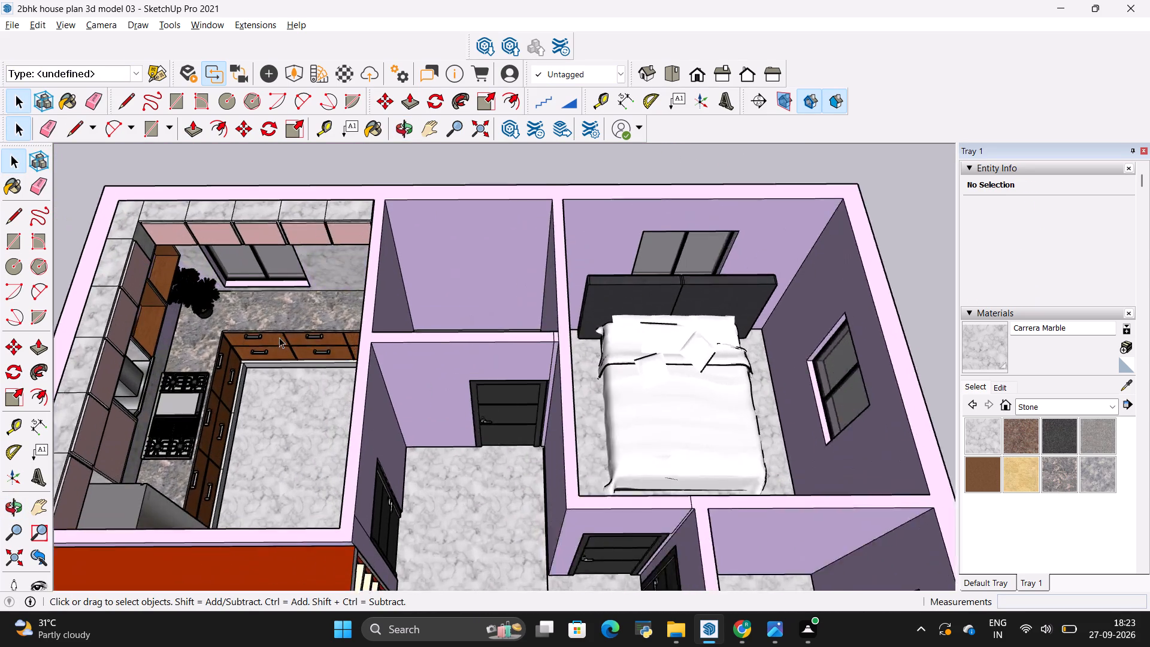
pyautogui.scroll(1, 279, 337)
pyautogui.scroll(12, 329, 331)
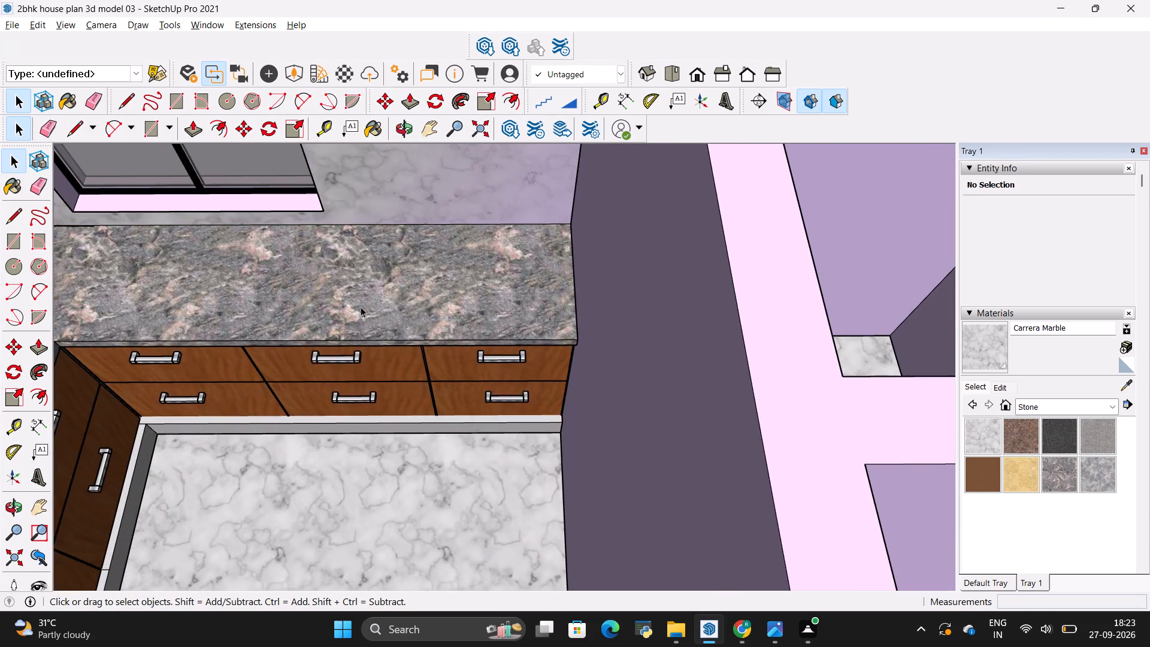
pyautogui.scroll(4, 432, 304)
pyautogui.scroll(-19, 432, 304)
pyautogui.moveTo(430, 307); pyautogui.dragTo(185, 252, button='middle')
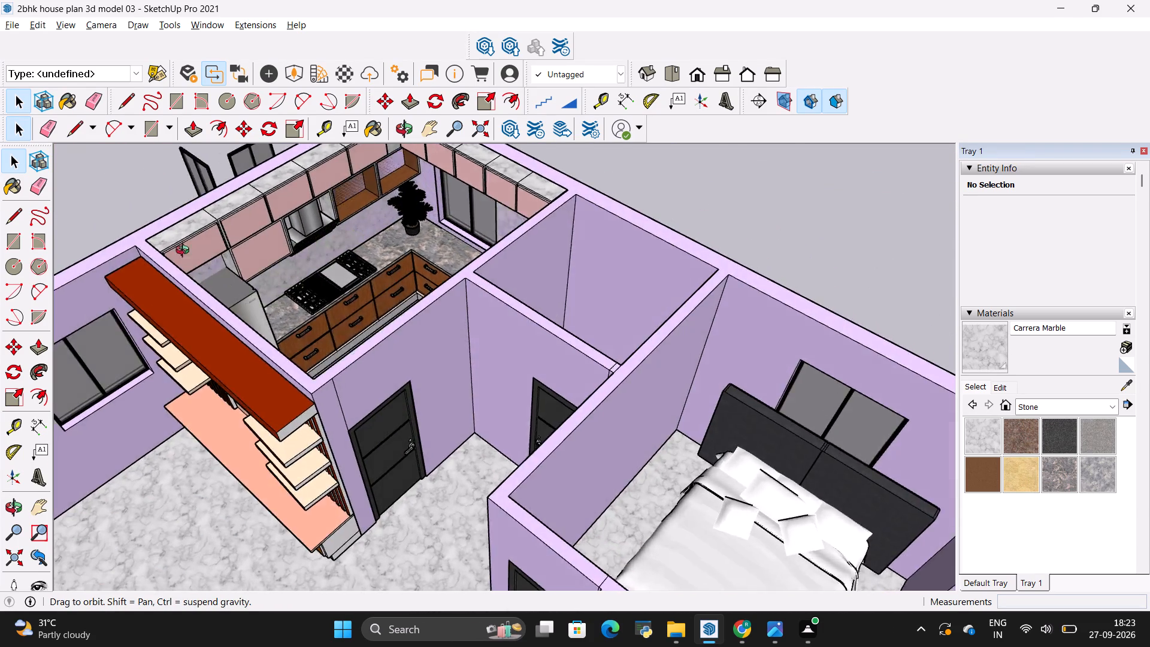
pyautogui.moveTo(185, 252); pyautogui.dragTo(421, 274, button='middle')
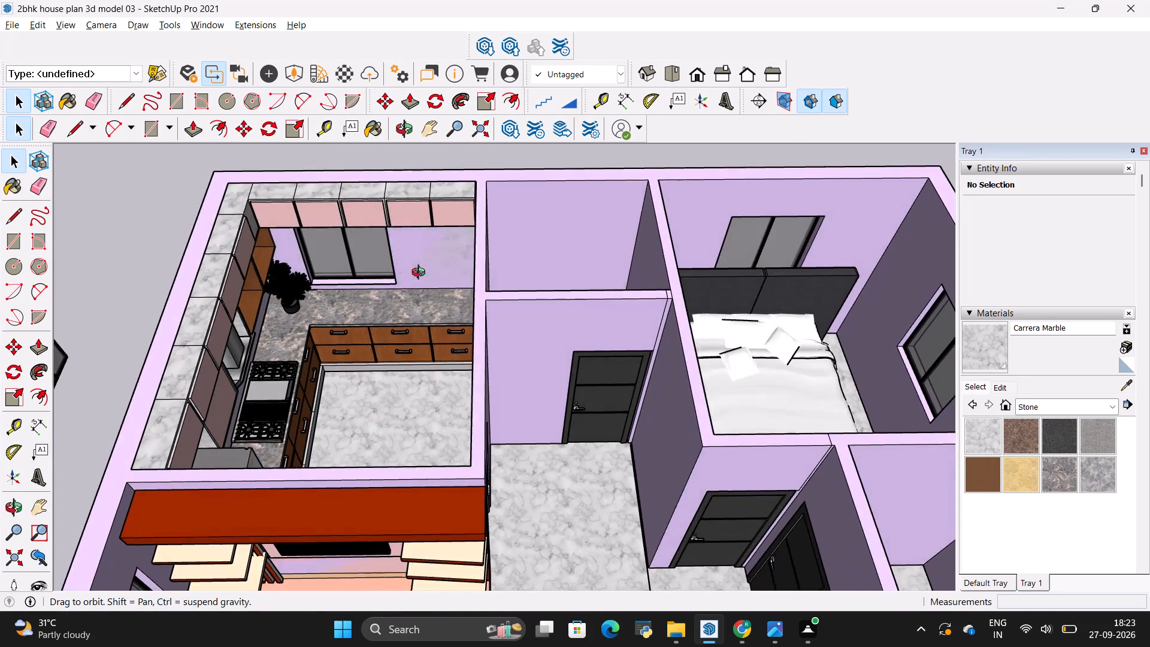
pyautogui.moveTo(421, 274); pyautogui.dragTo(409, 272, button='middle')
pyautogui.scroll(-4, 280, 272)
pyautogui.scroll(-6, 398, 253)
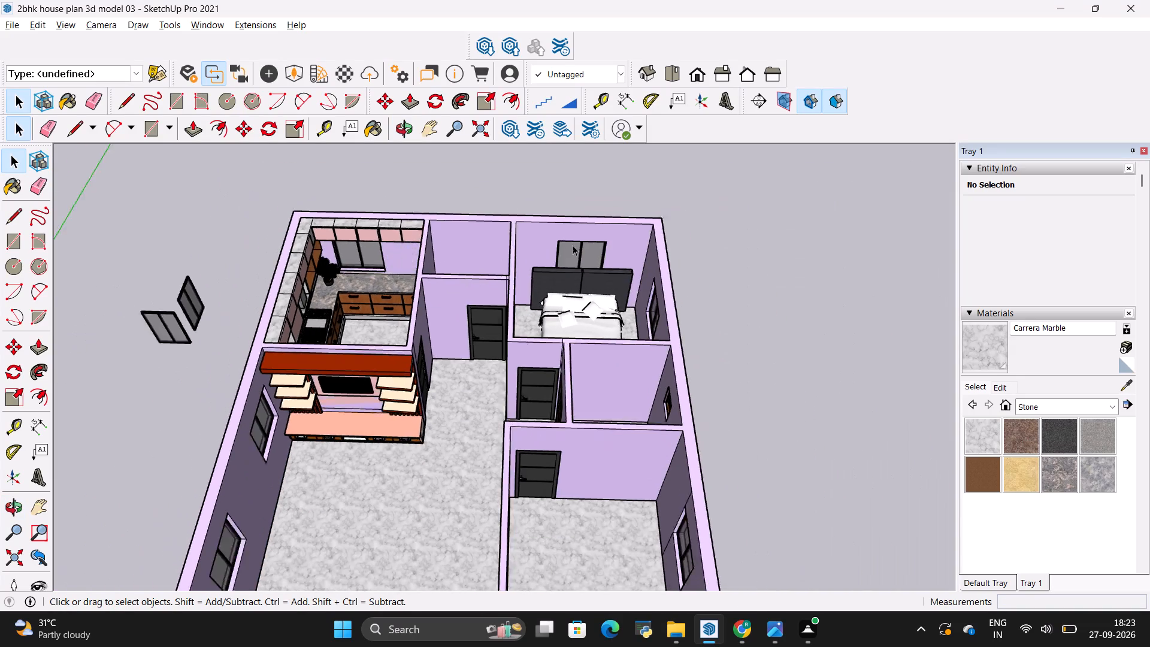
pyautogui.scroll(-3, 612, 245)
pyautogui.scroll(4, 594, 439)
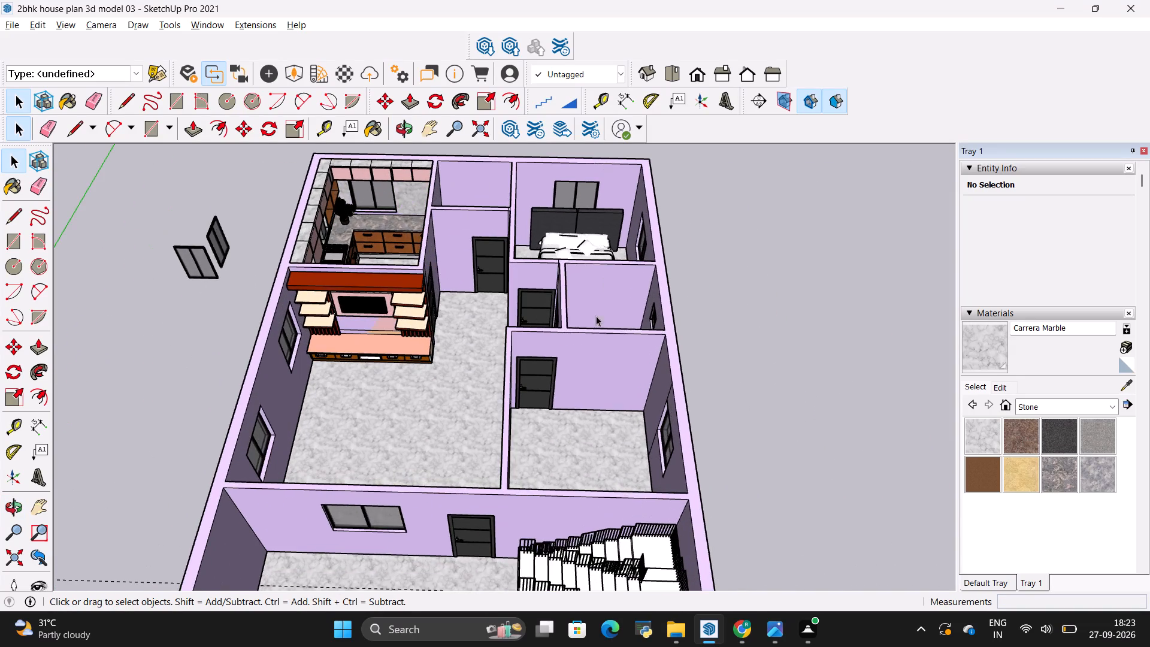
pyautogui.scroll(8, 600, 189)
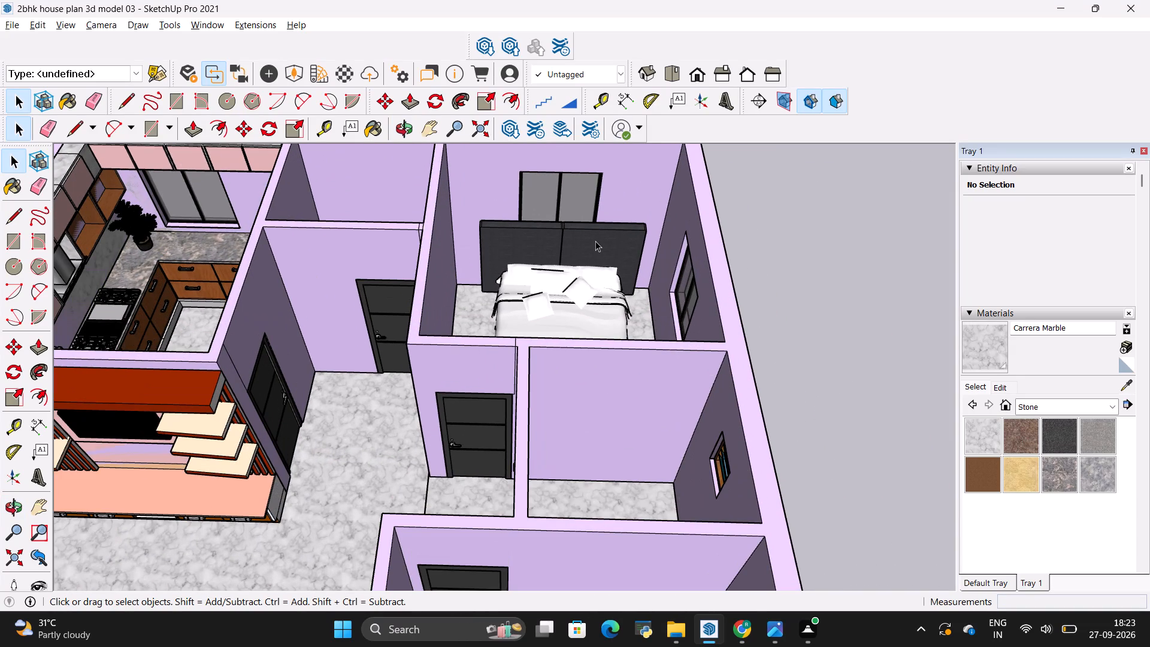
# Make a copy of the bed rotated 180° about the top rear corner of the headboard, beyond the outer side wall.
pyautogui.press('space')
pyautogui.click(594, 241)
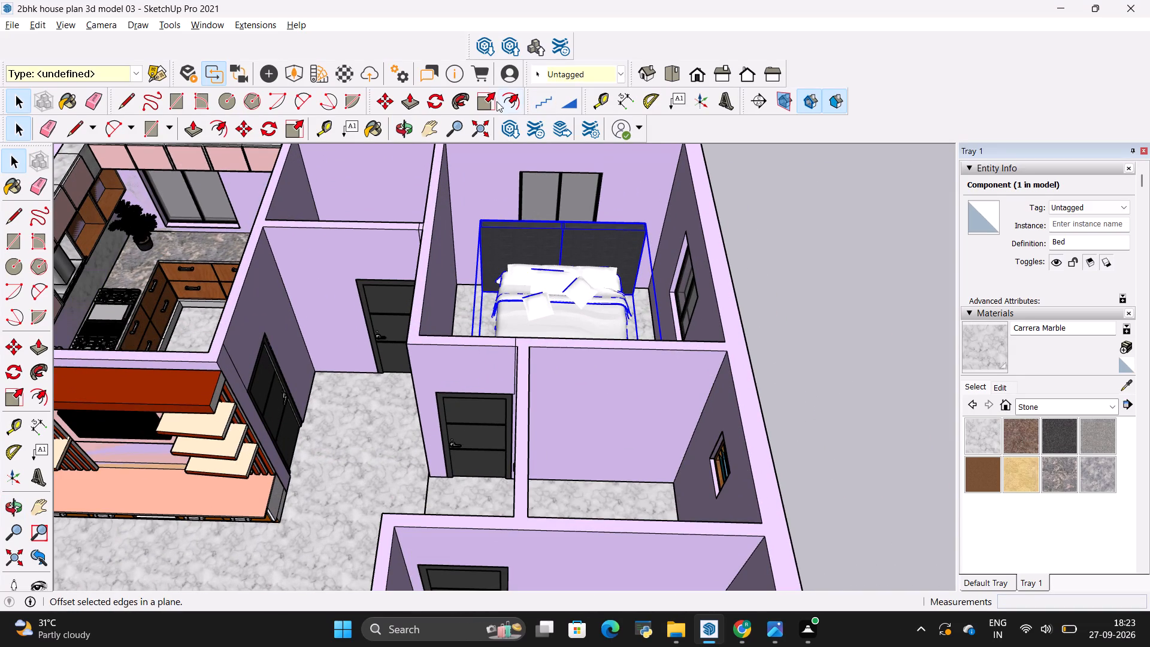
pyautogui.click(432, 101)
pyautogui.scroll(5, 665, 243)
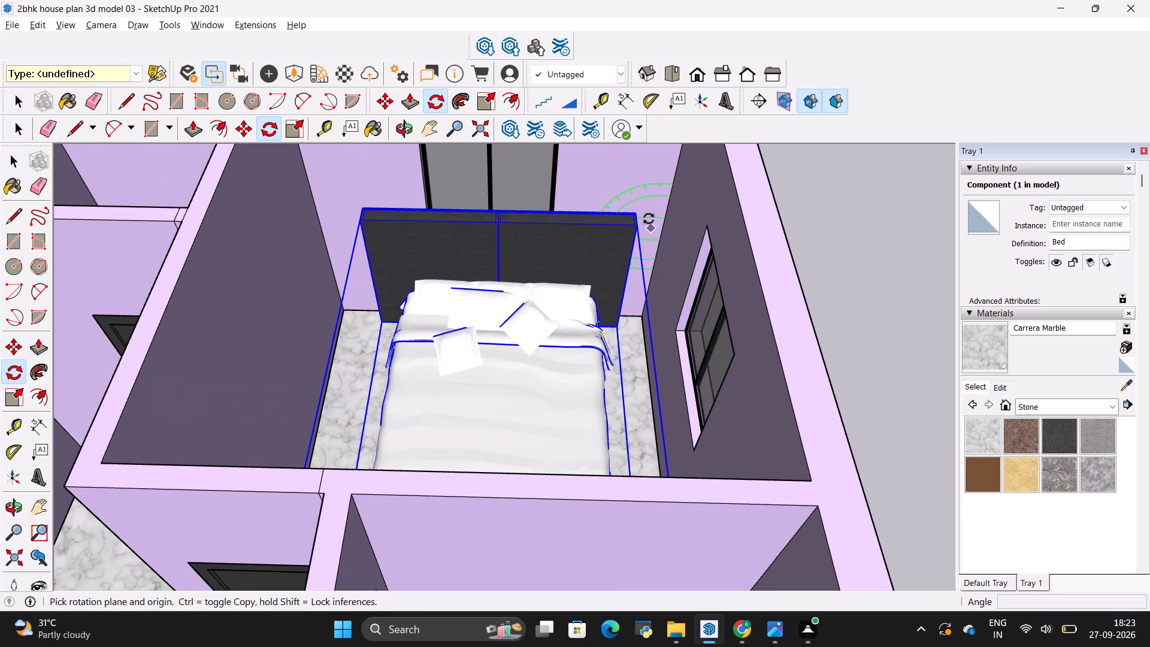
pyautogui.scroll(8, 630, 213)
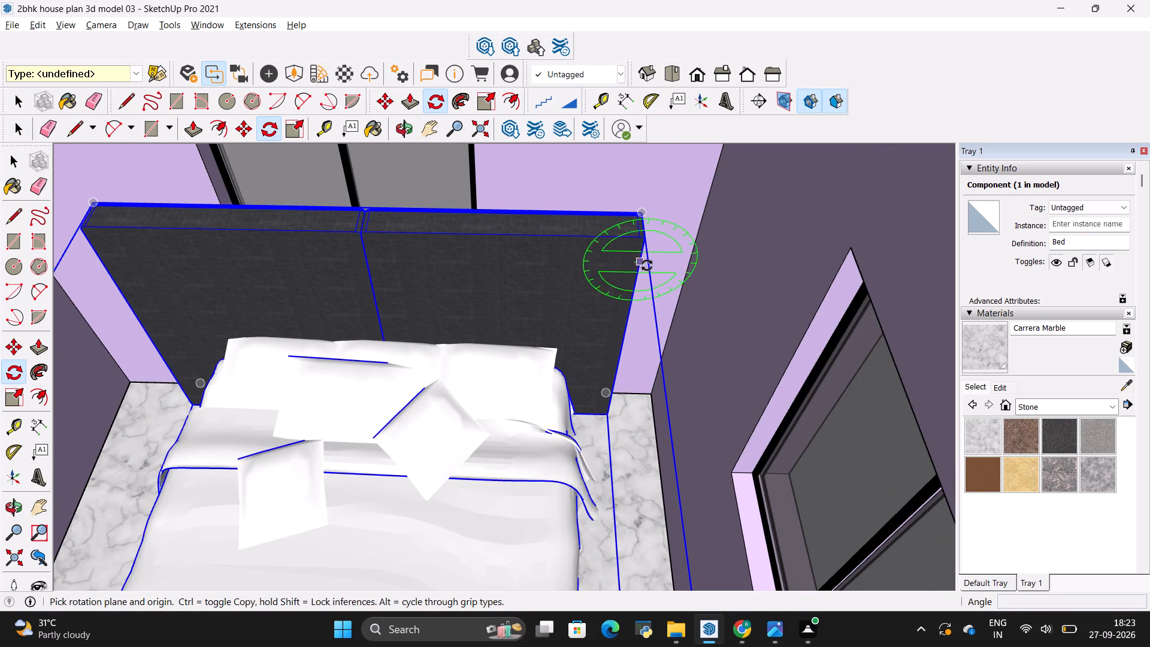
pyautogui.scroll(3, 635, 214)
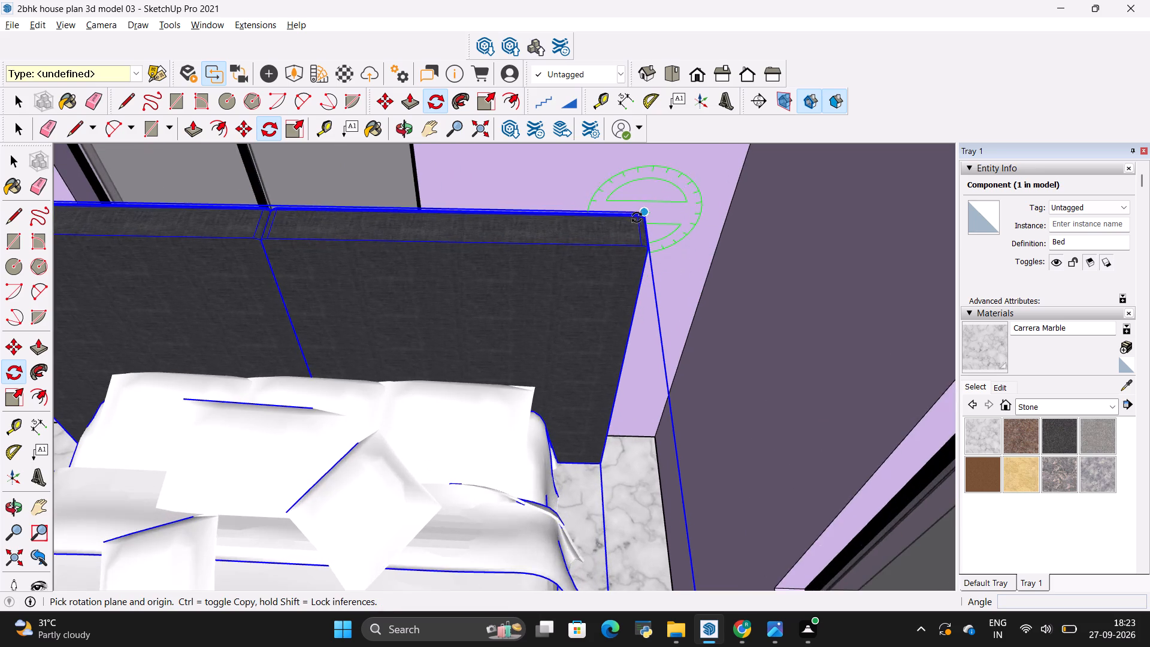
pyautogui.moveTo(637, 217); pyautogui.dragTo(632, 270, button='middle')
pyautogui.scroll(3, 635, 277)
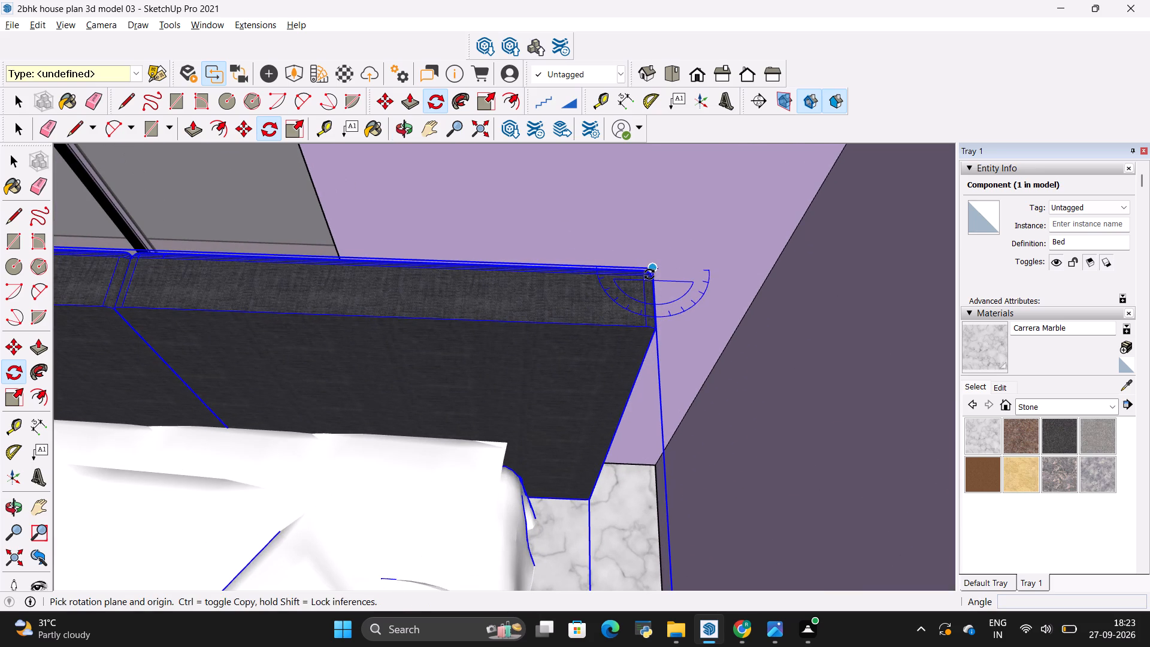
pyautogui.click(649, 274)
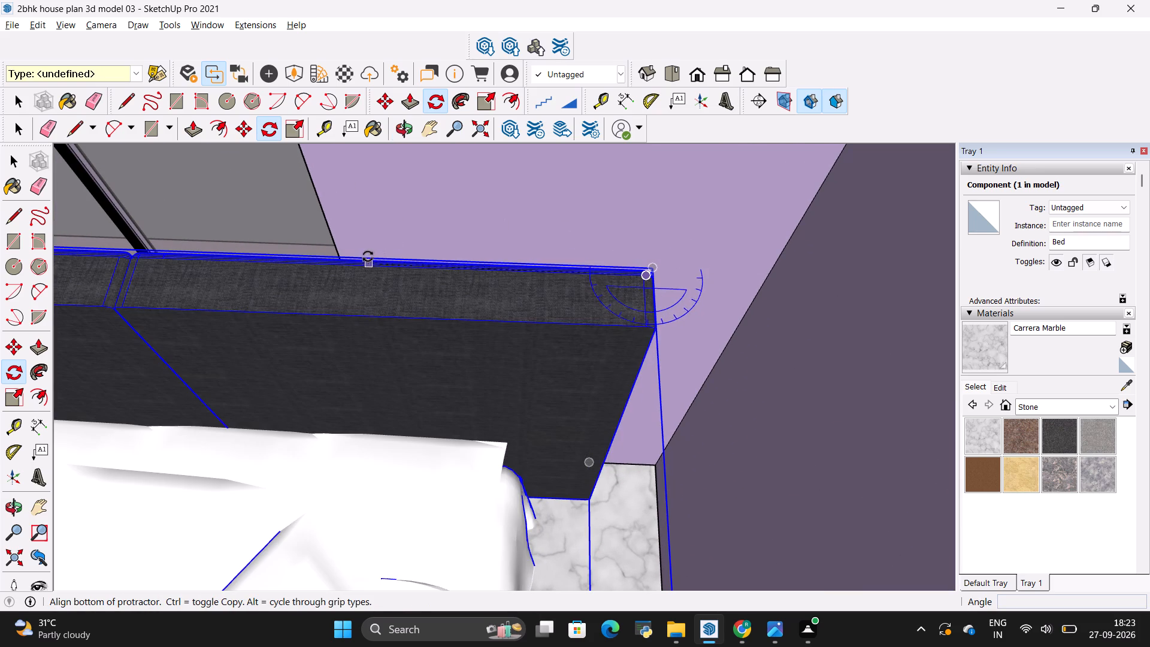
pyautogui.scroll(8, 365, 259)
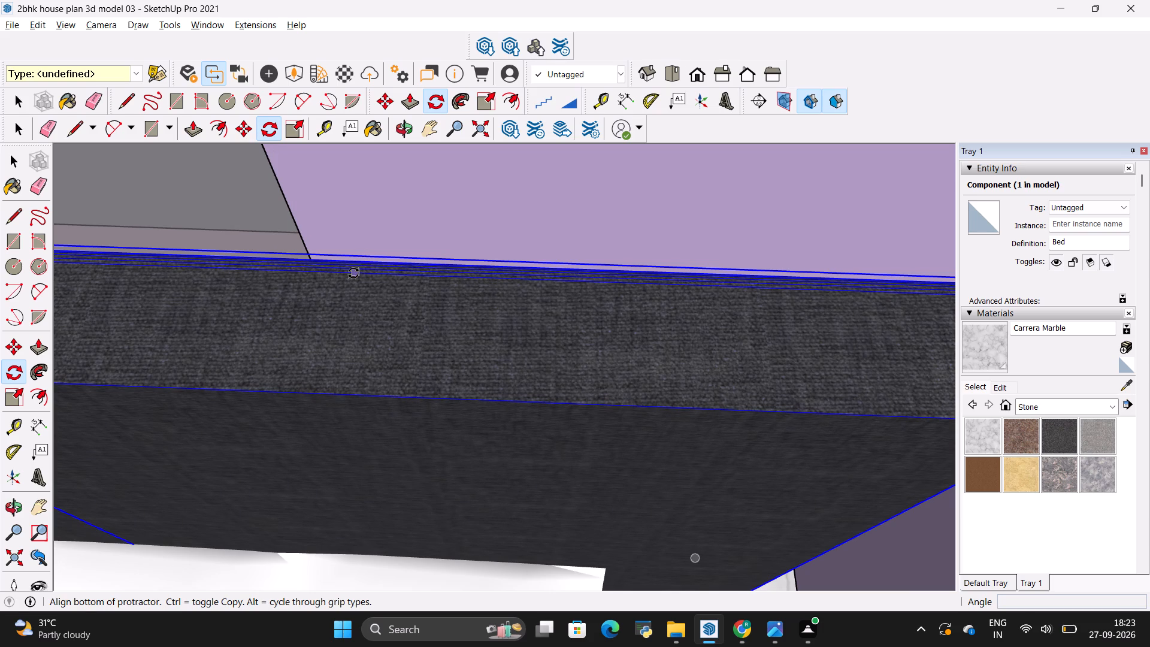
pyautogui.scroll(-6, 322, 253)
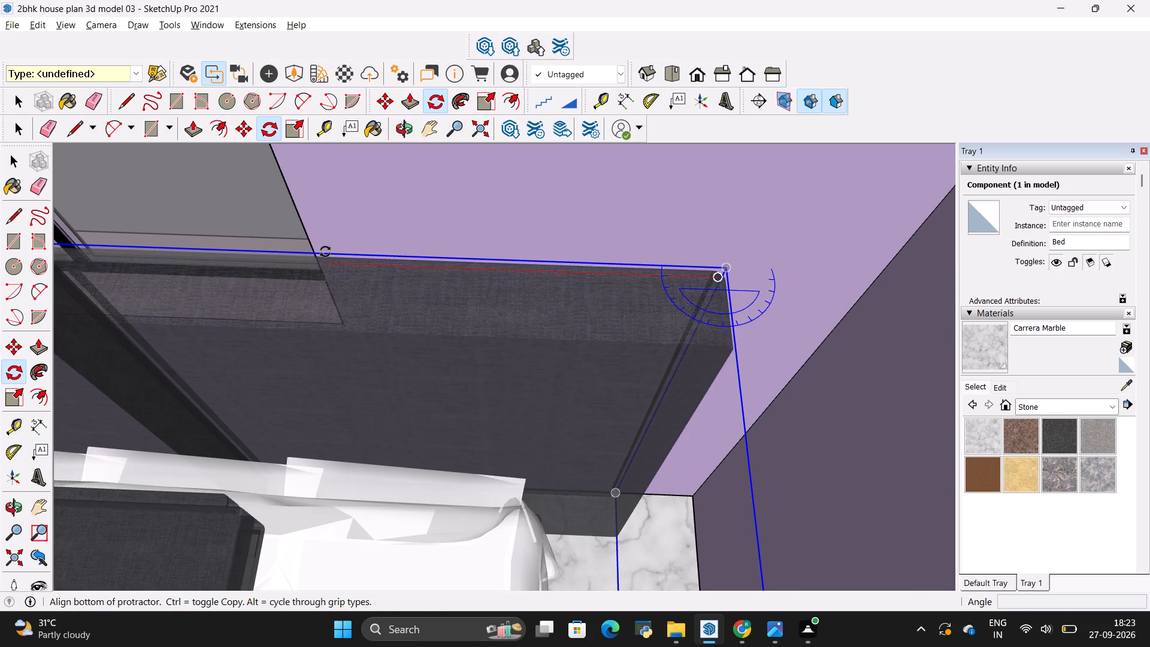
pyautogui.click(325, 252)
pyautogui.scroll(-20, 534, 225)
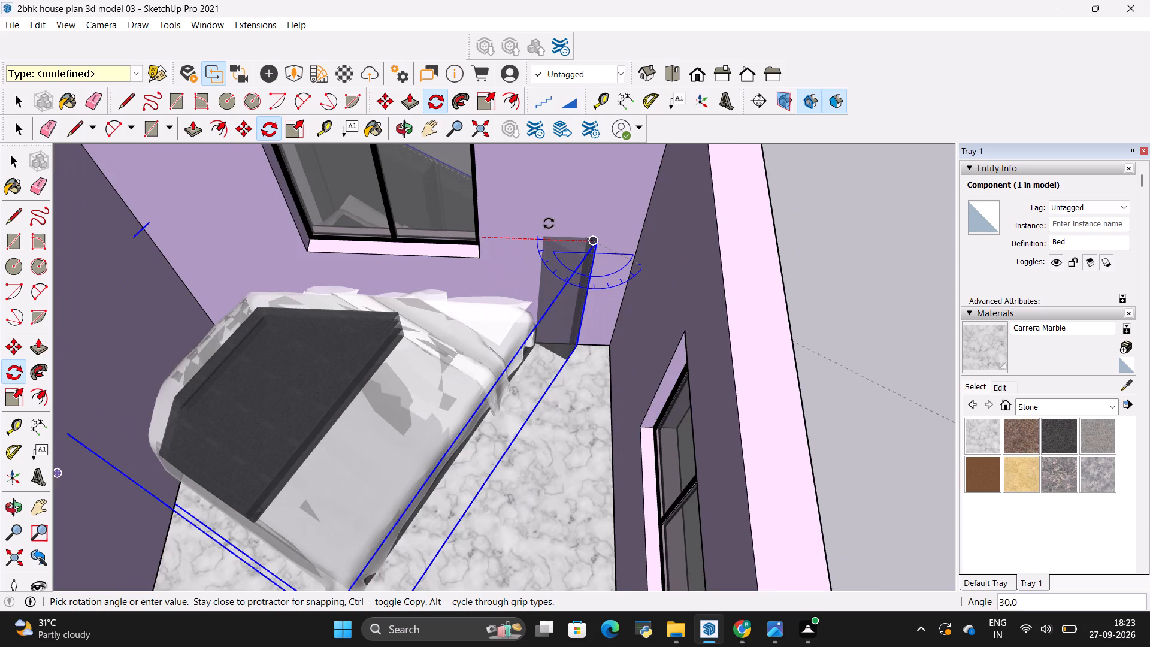
pyautogui.scroll(-3, 549, 223)
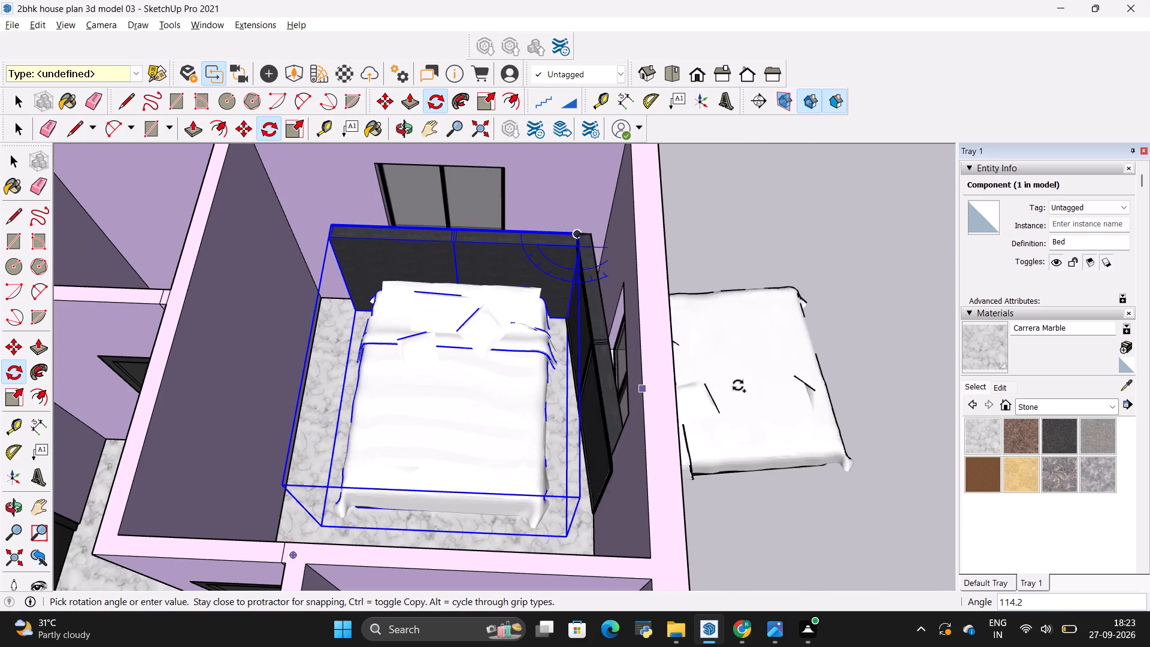
pyautogui.click(855, 251)
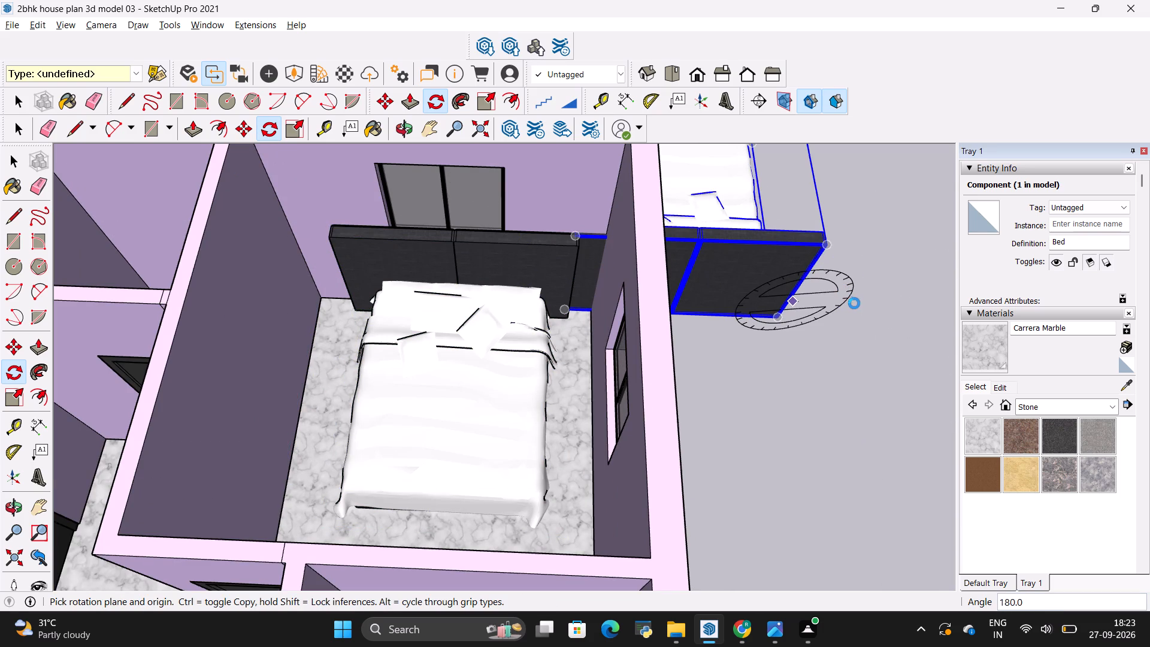
# Move the rotated bed copy by its headboard's bottom corner about 28' 11" into the empty bedroom beside the staircase, resting on the floor.
pyautogui.press('m')
pyautogui.scroll(5, 779, 342)
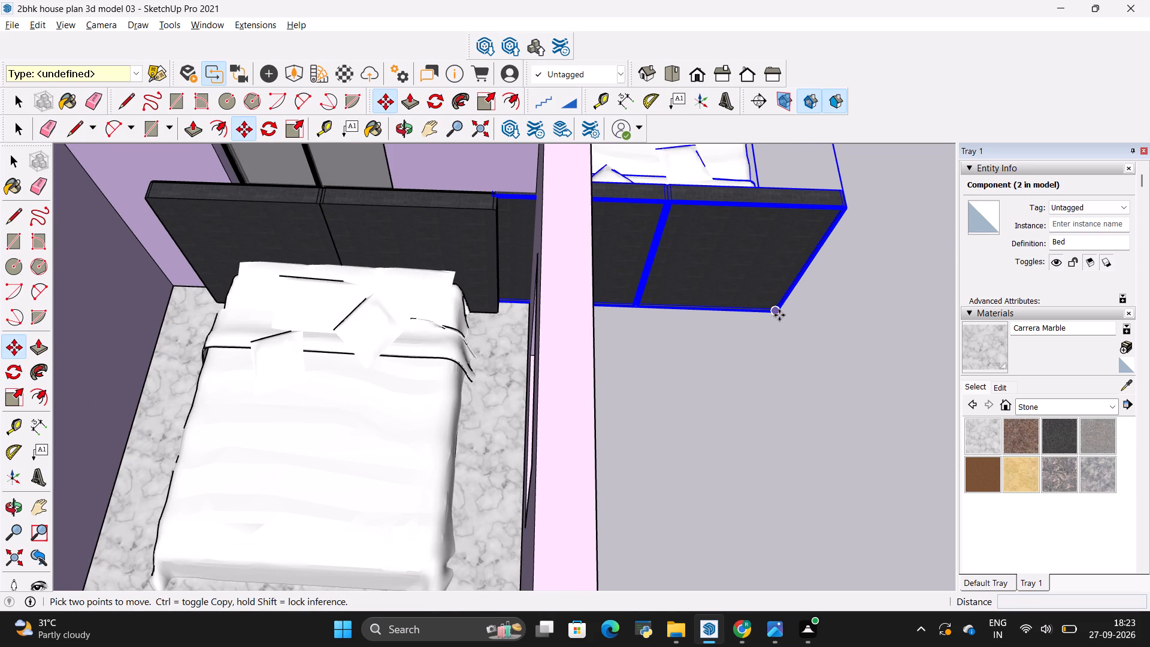
pyautogui.click(779, 315)
pyautogui.press('Down')
pyautogui.scroll(-3, 829, 483)
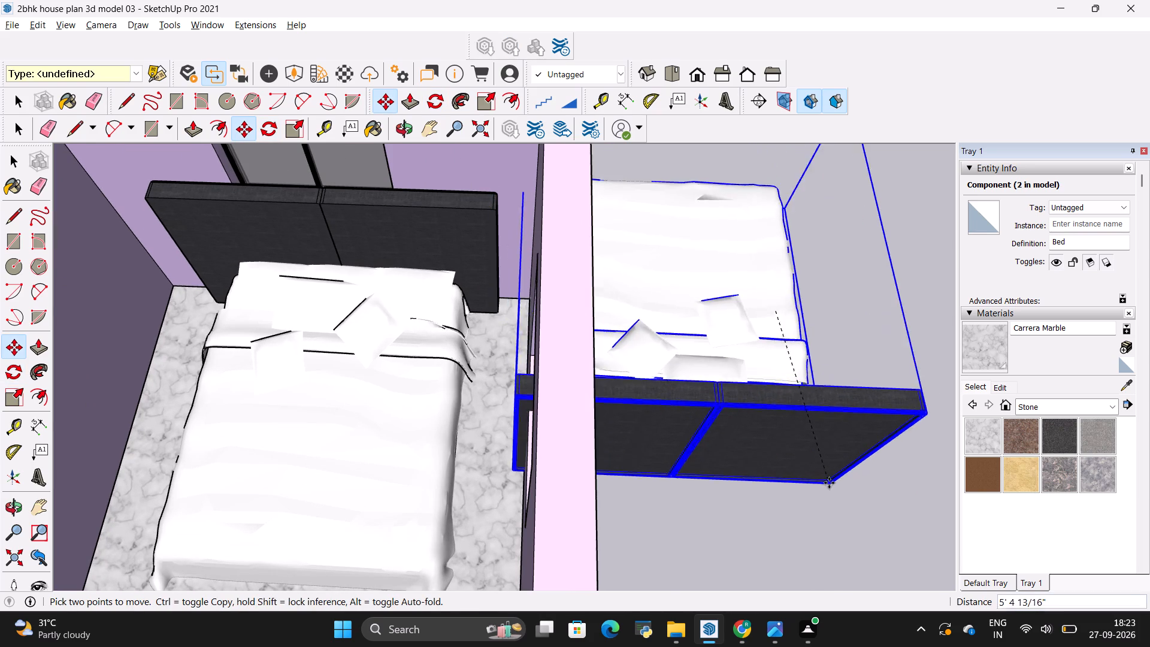
pyautogui.scroll(-20, 829, 483)
pyautogui.scroll(-4, 825, 440)
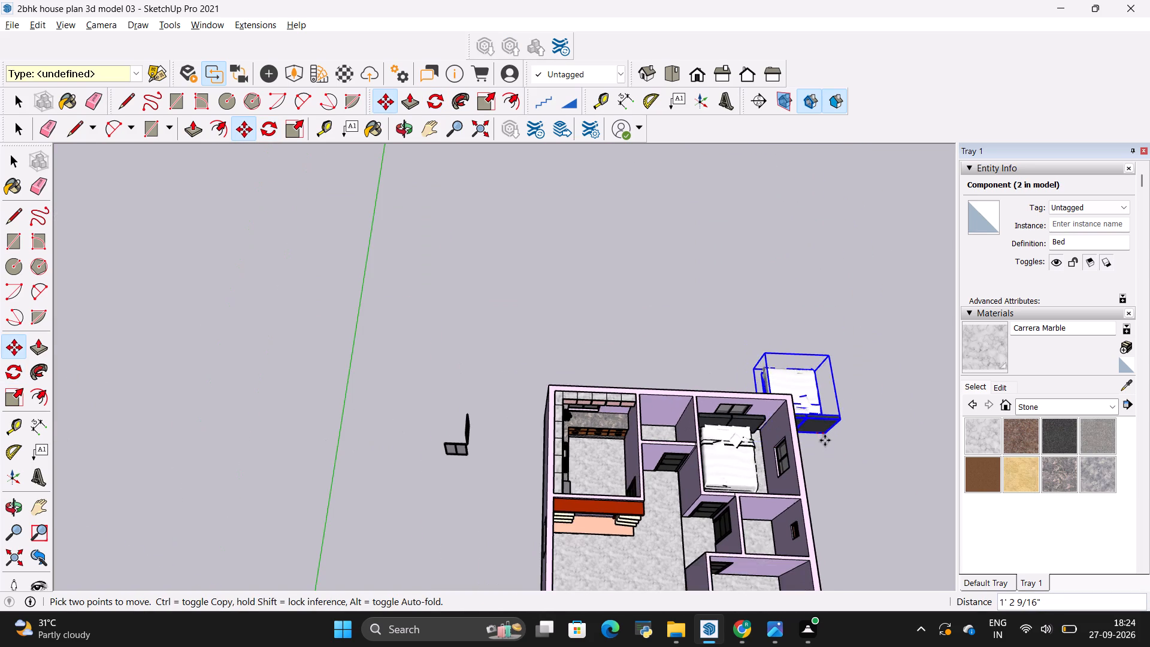
pyautogui.scroll(-2, 825, 440)
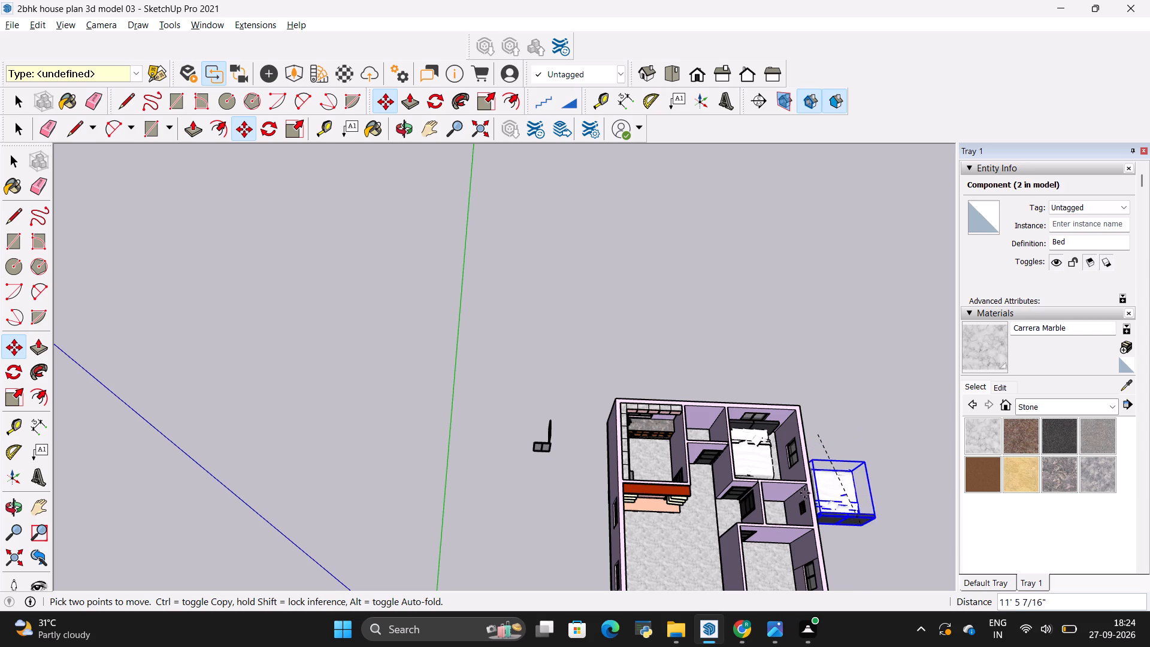
pyautogui.scroll(-5, 803, 492)
pyautogui.scroll(11, 807, 554)
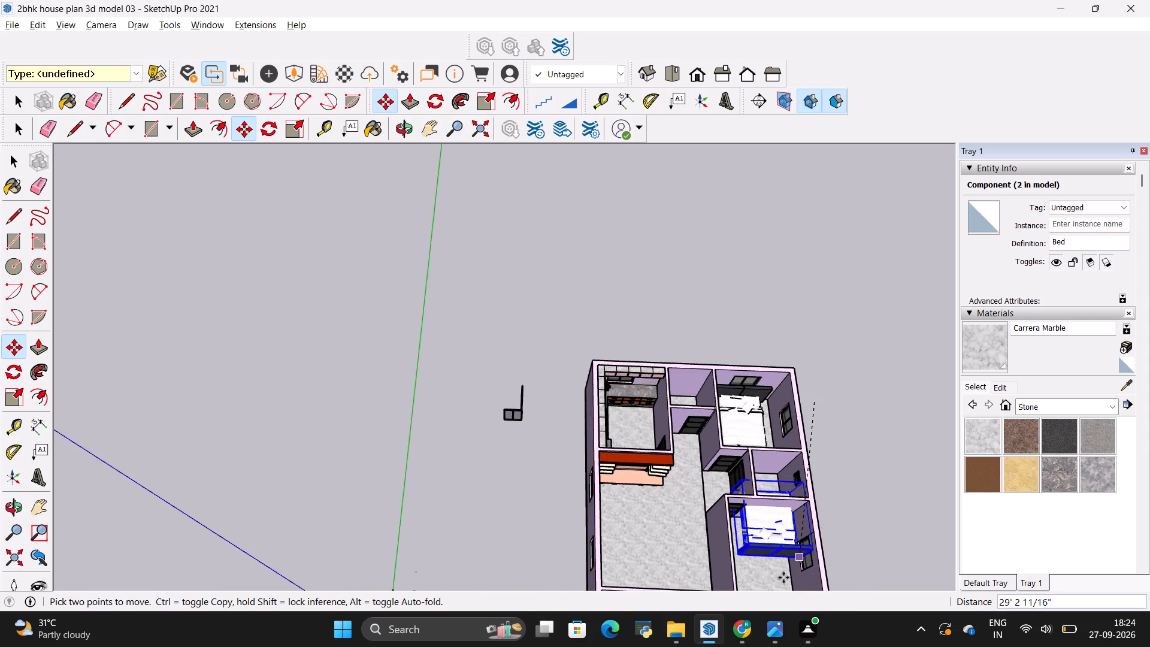
pyautogui.scroll(-6, 692, 433)
pyautogui.scroll(-4, 677, 364)
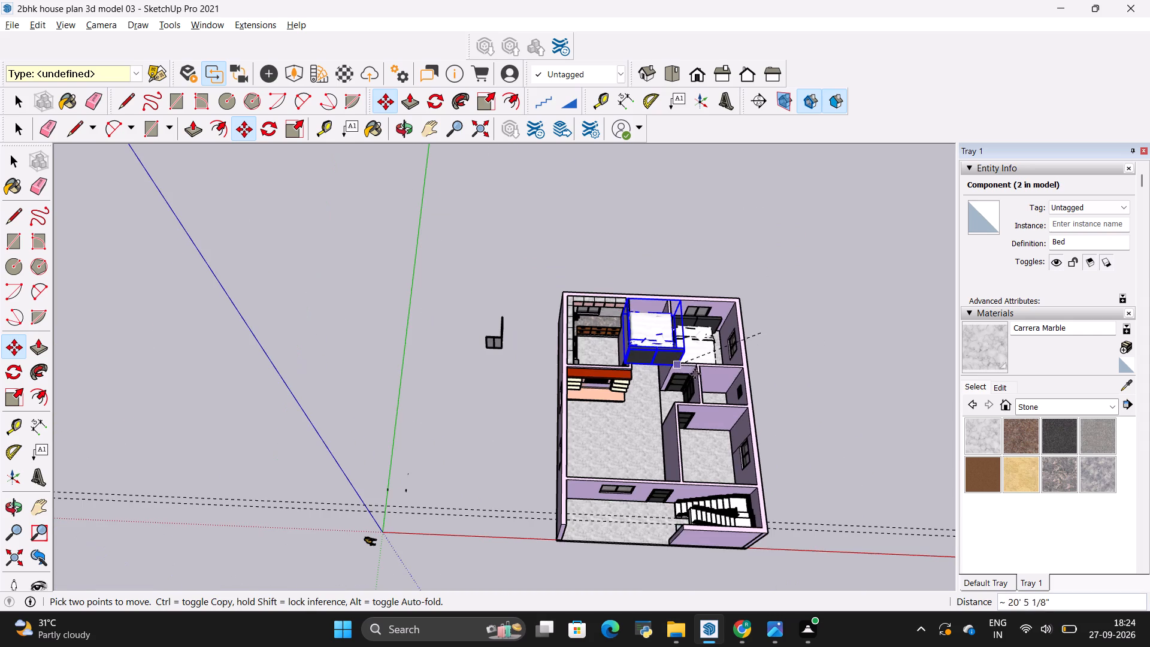
pyautogui.scroll(5, 777, 513)
pyautogui.scroll(11, 716, 495)
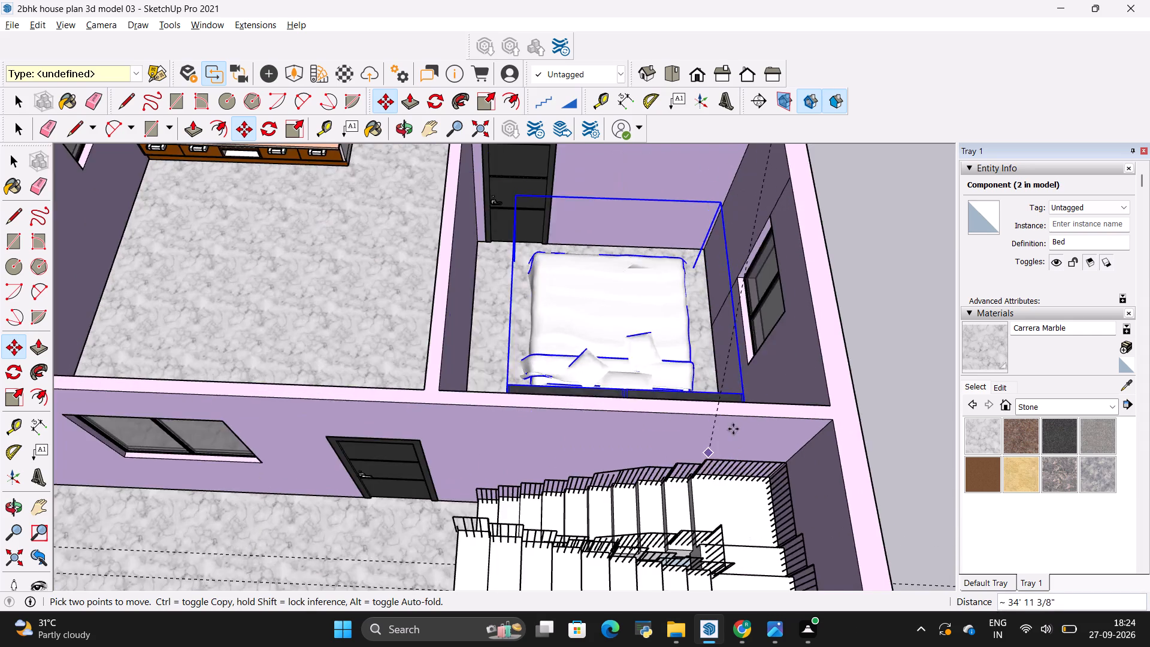
pyautogui.scroll(13, 733, 429)
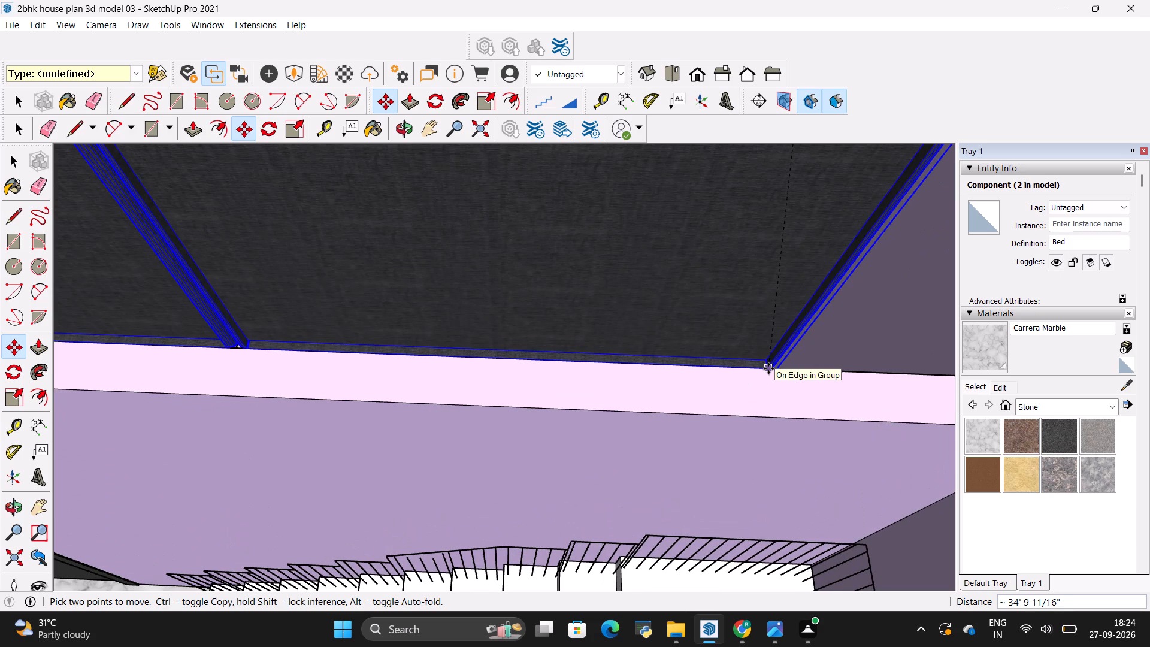
pyautogui.scroll(2, 773, 368)
pyautogui.scroll(11, 845, 360)
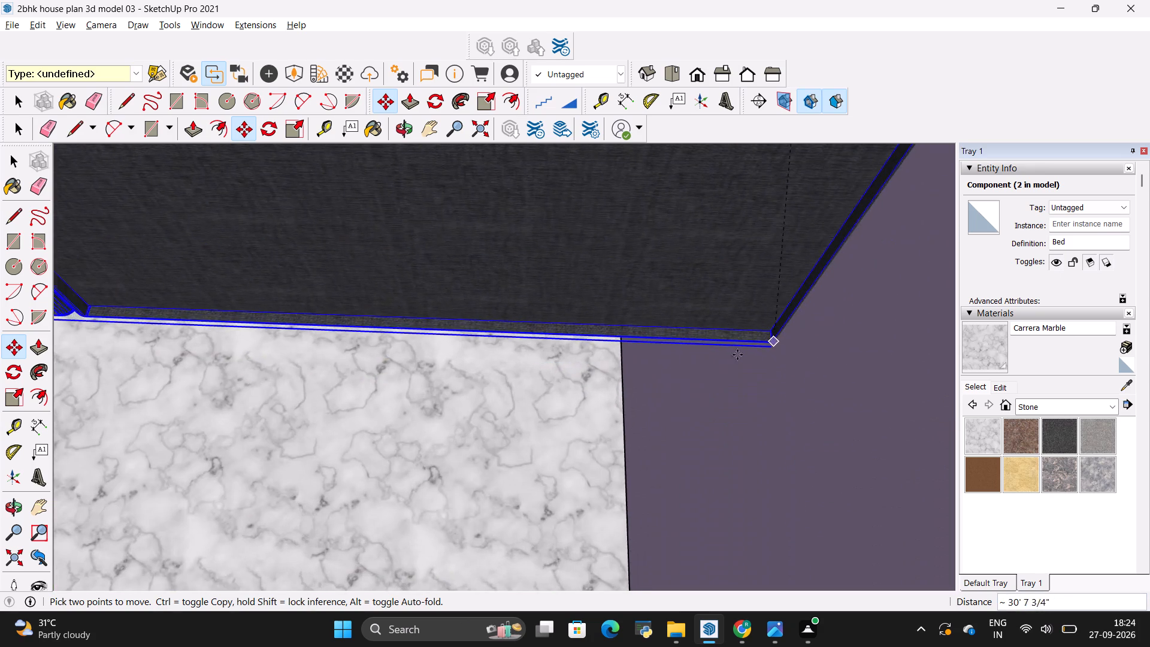
pyautogui.scroll(3, 737, 355)
pyautogui.scroll(10, 314, 422)
pyautogui.scroll(11, 435, 389)
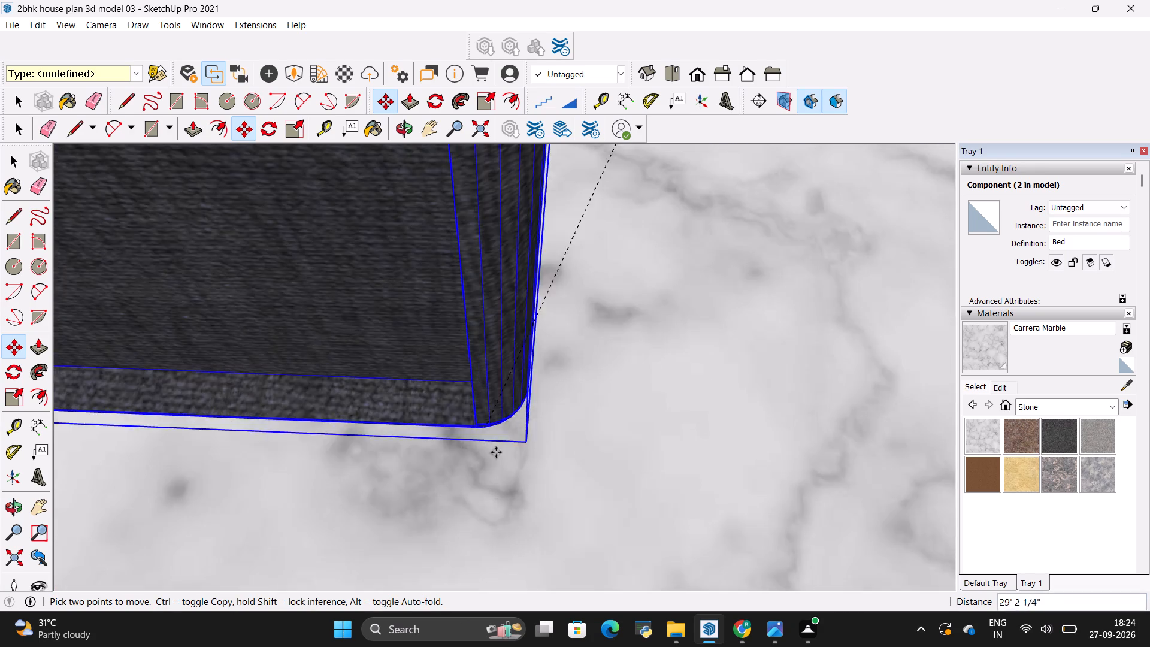
pyautogui.scroll(15, 496, 452)
pyautogui.moveTo(525, 460); pyautogui.dragTo(423, 253, button='middle')
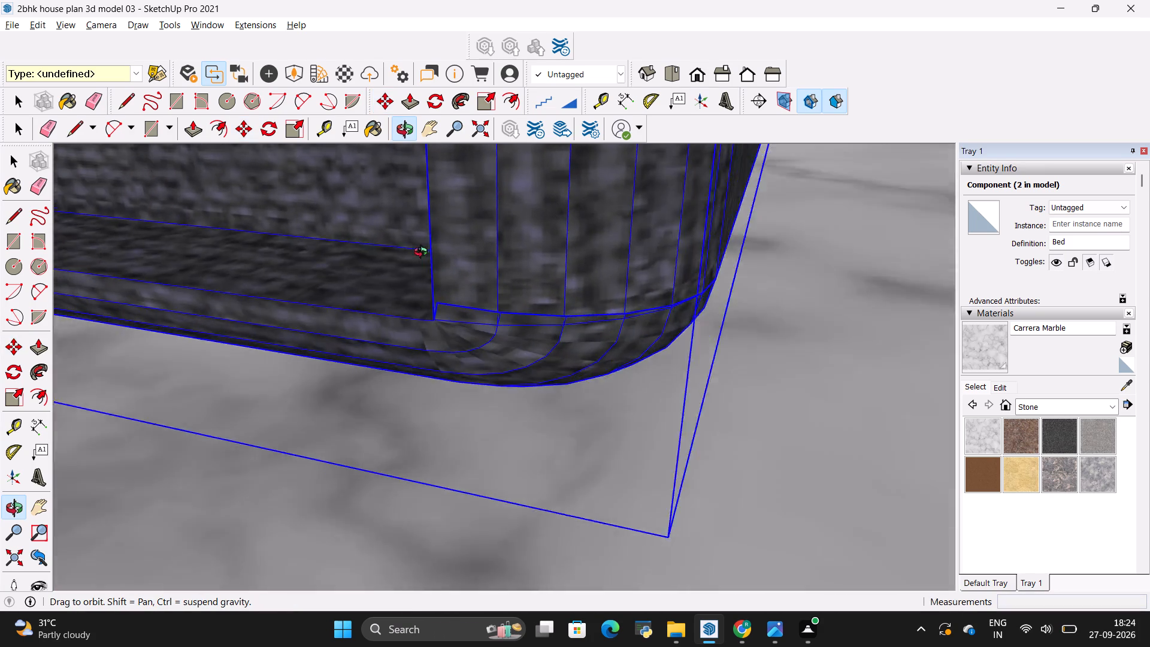
pyautogui.moveTo(423, 253); pyautogui.dragTo(301, 140, button='middle')
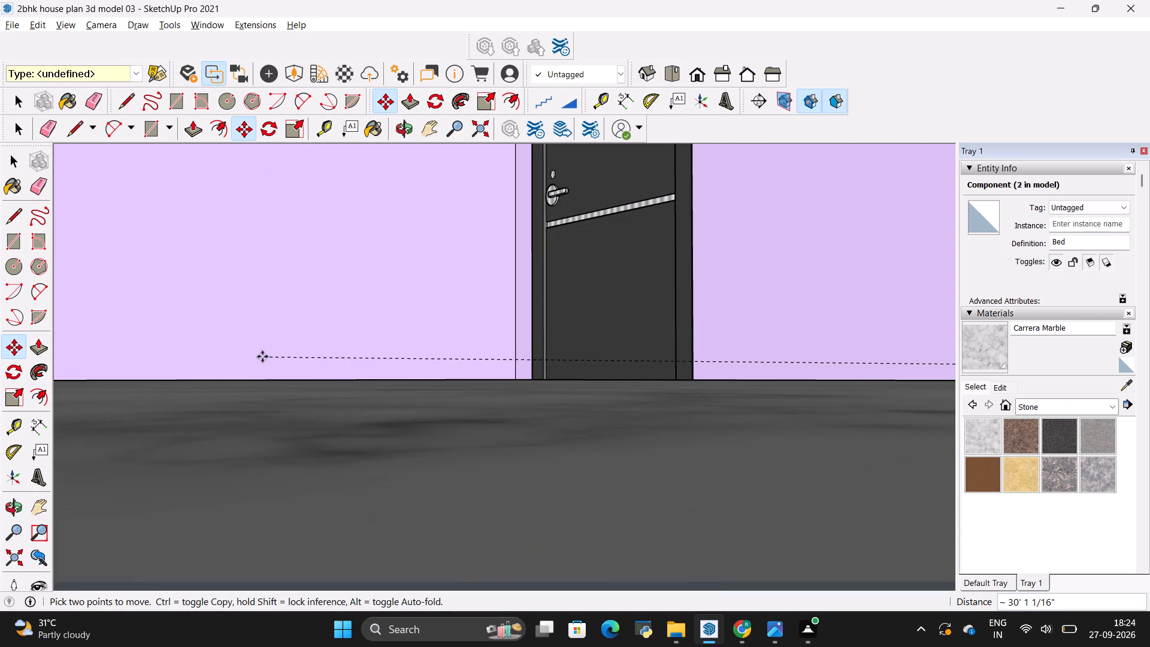
pyautogui.moveTo(258, 437); pyautogui.dragTo(291, 399, button='middle')
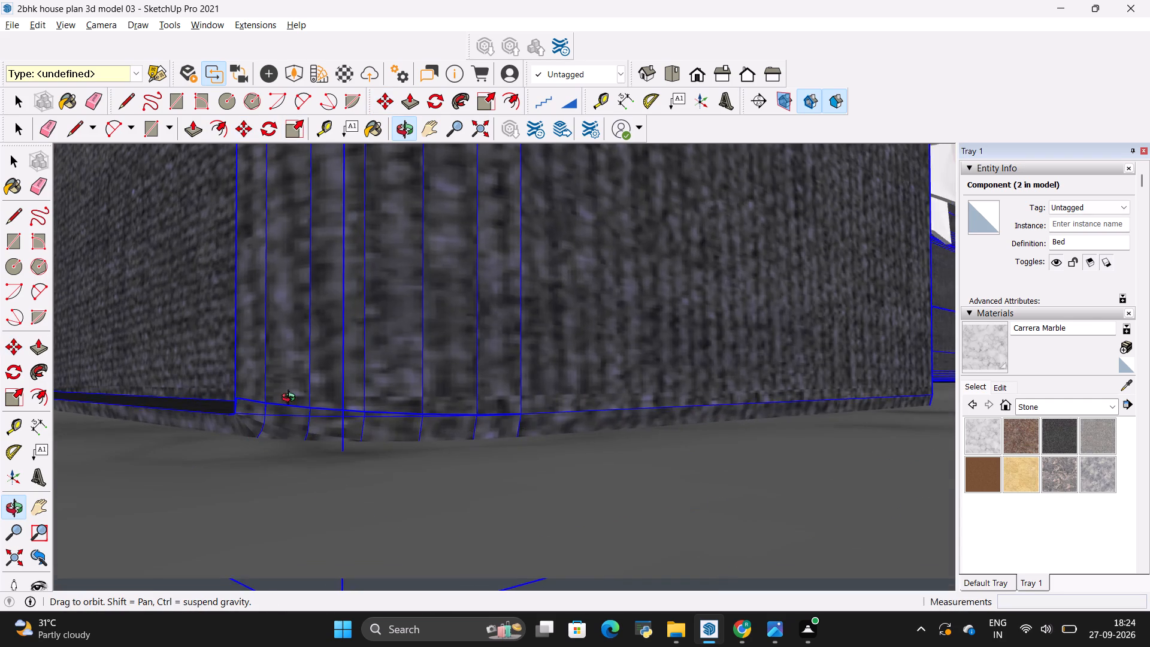
pyautogui.moveTo(291, 399); pyautogui.dragTo(267, 412, button='middle')
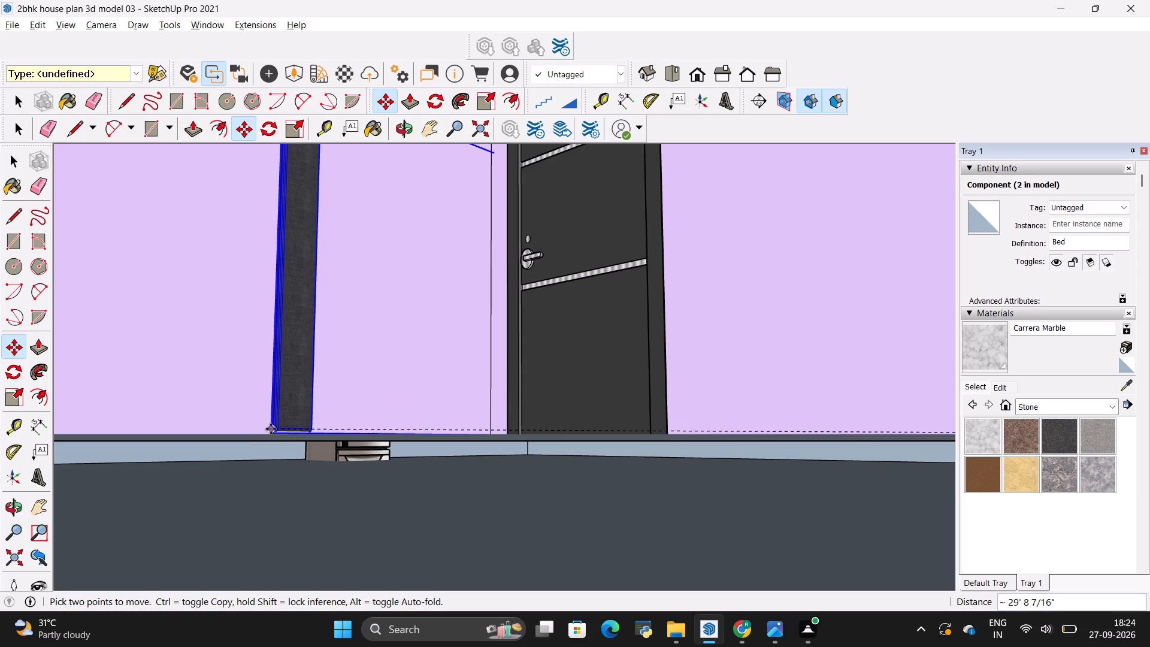
pyautogui.moveTo(271, 429); pyautogui.dragTo(288, 448, button='middle')
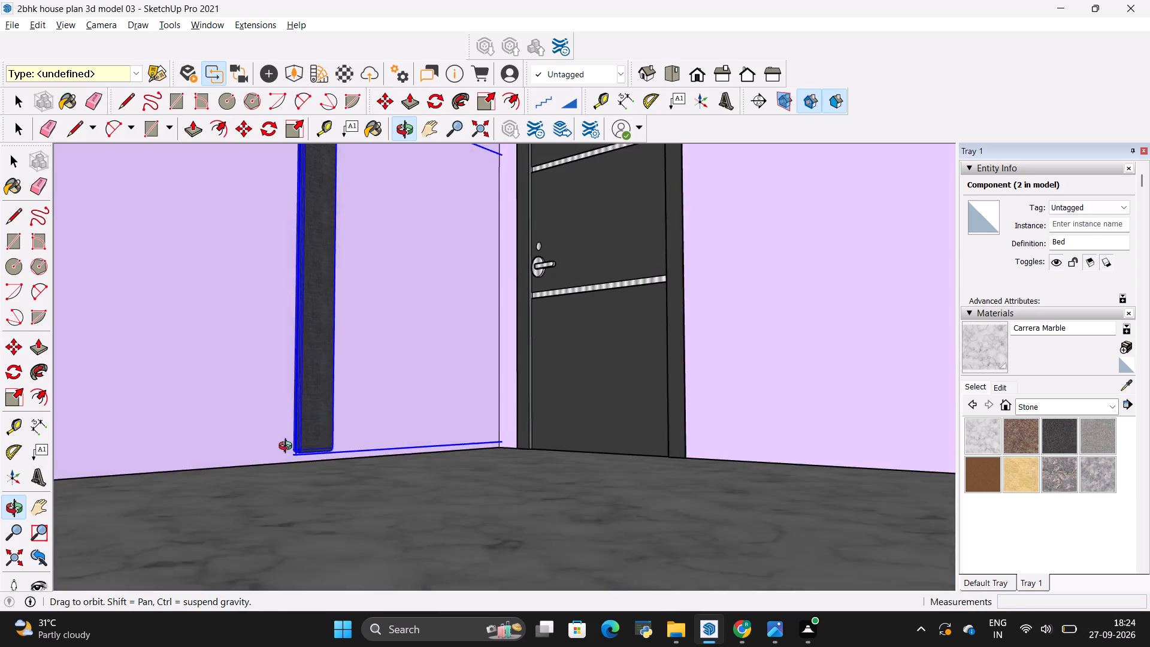
pyautogui.moveTo(288, 448); pyautogui.dragTo(282, 466, button='middle')
pyautogui.scroll(-9, 284, 462)
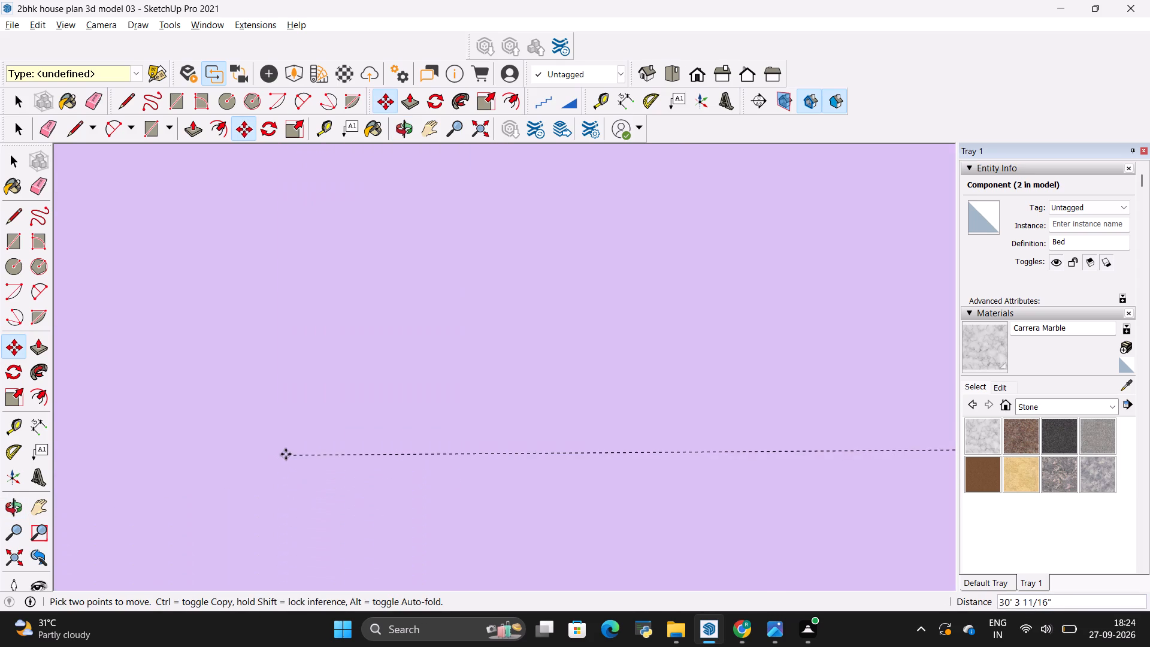
pyautogui.scroll(-17, 332, 474)
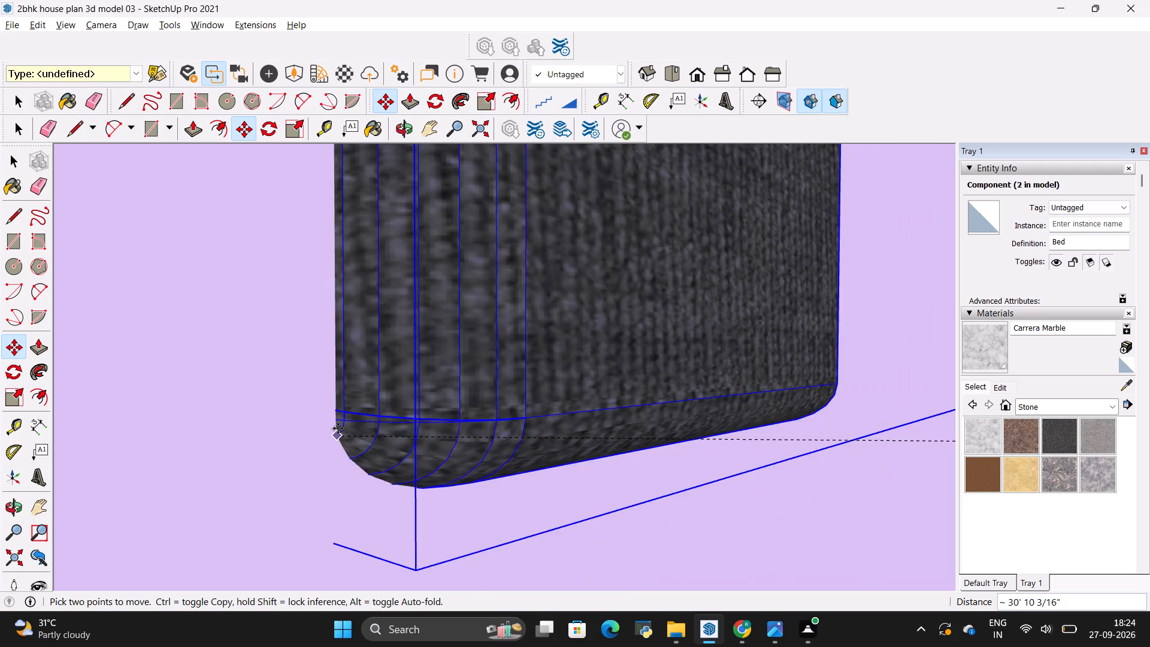
pyautogui.scroll(-11, 340, 424)
pyautogui.scroll(-12, 344, 415)
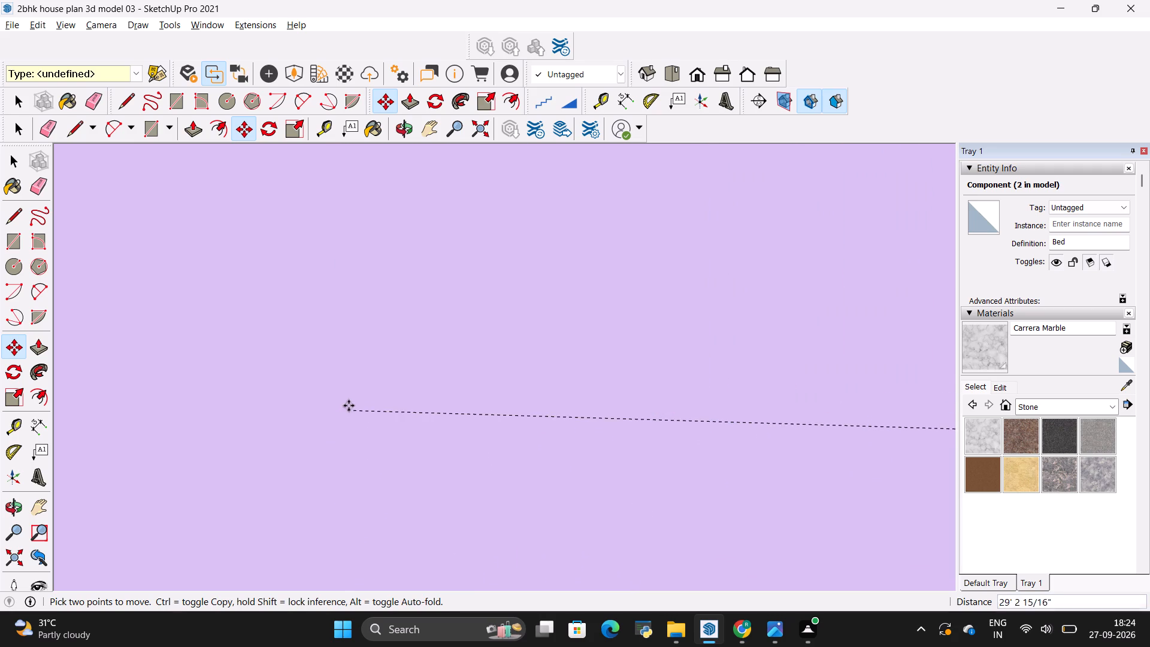
pyautogui.scroll(-20, 349, 406)
pyautogui.scroll(-5, 349, 406)
pyautogui.scroll(5, 523, 357)
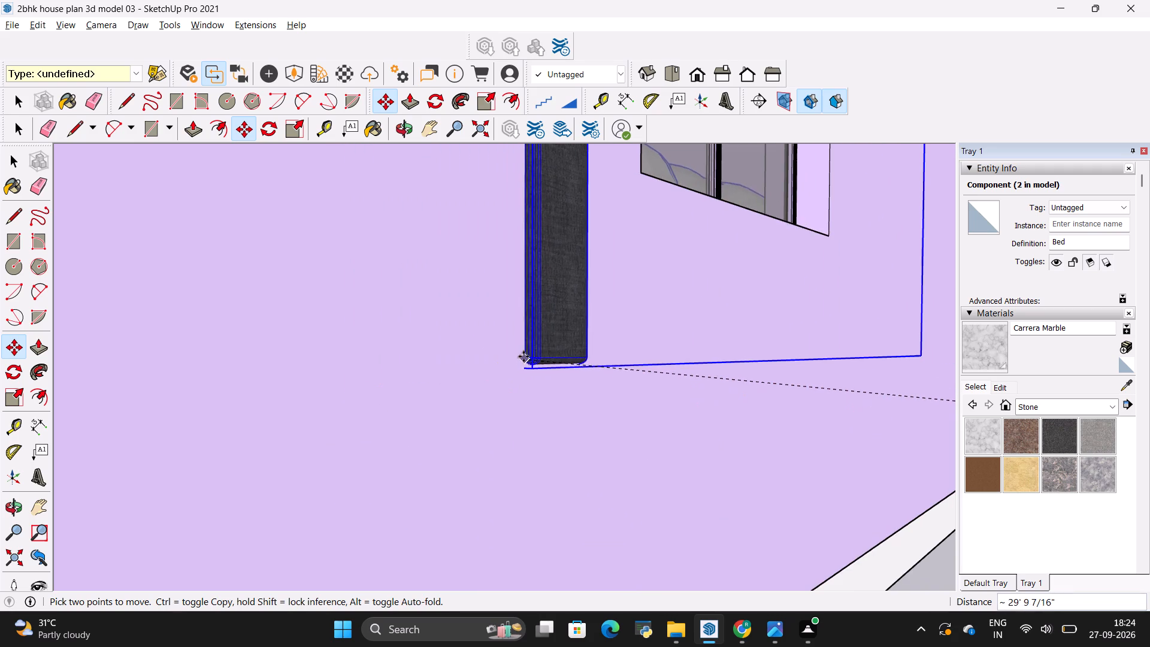
pyautogui.scroll(-20, 523, 356)
pyautogui.scroll(-15, 523, 356)
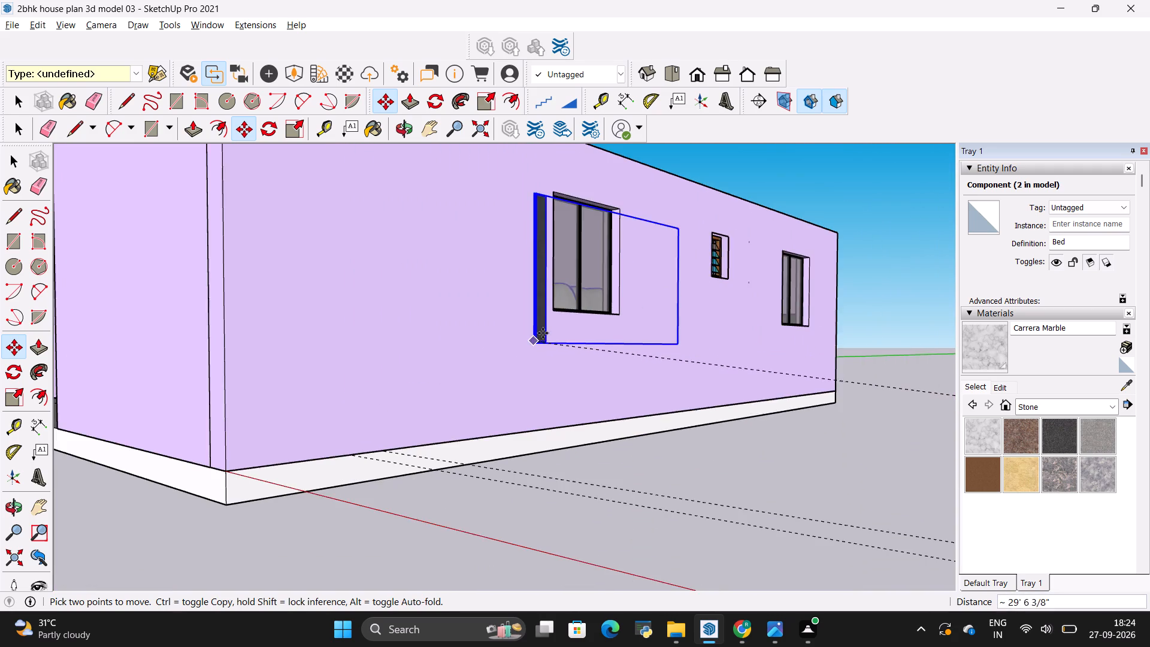
pyautogui.scroll(-18, 543, 333)
pyautogui.moveTo(530, 250); pyautogui.dragTo(570, 443, button='middle')
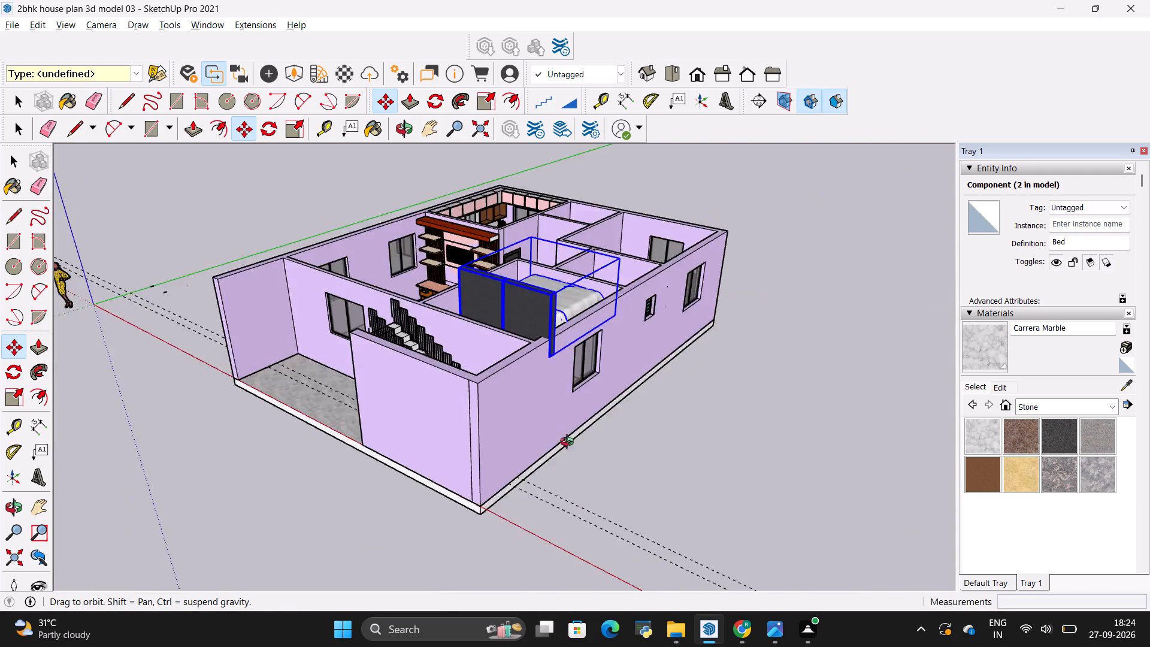
pyautogui.moveTo(570, 443); pyautogui.dragTo(595, 519, button='middle')
pyautogui.scroll(11, 557, 383)
pyautogui.scroll(5, 549, 473)
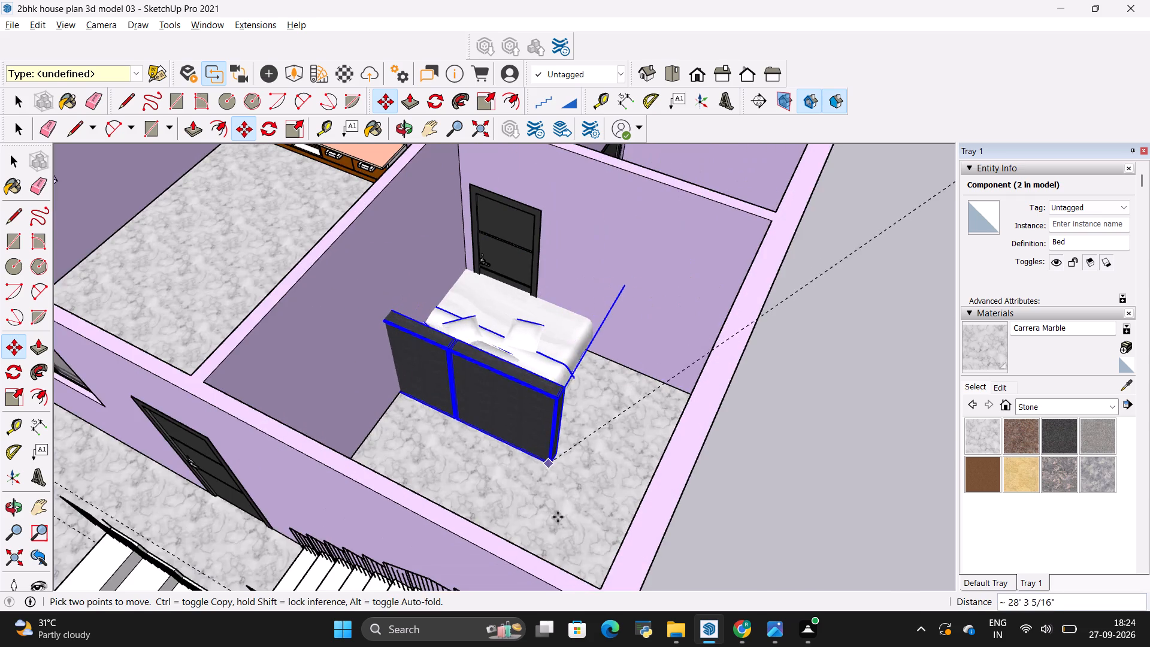
pyautogui.scroll(-5, 561, 468)
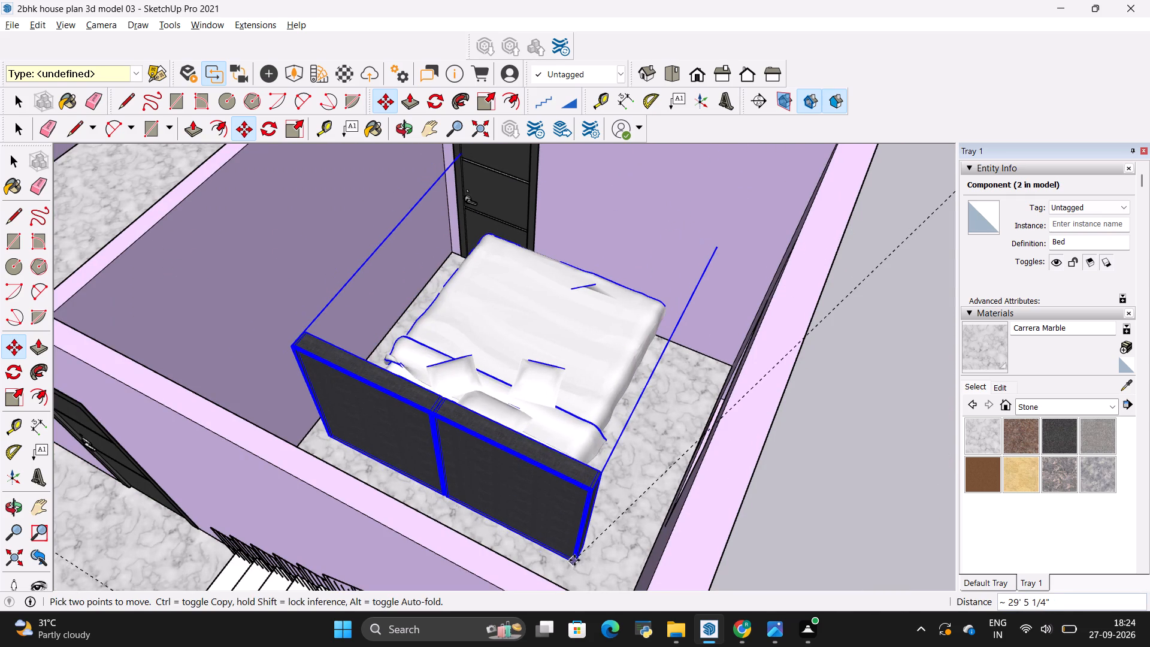
pyautogui.click(584, 545)
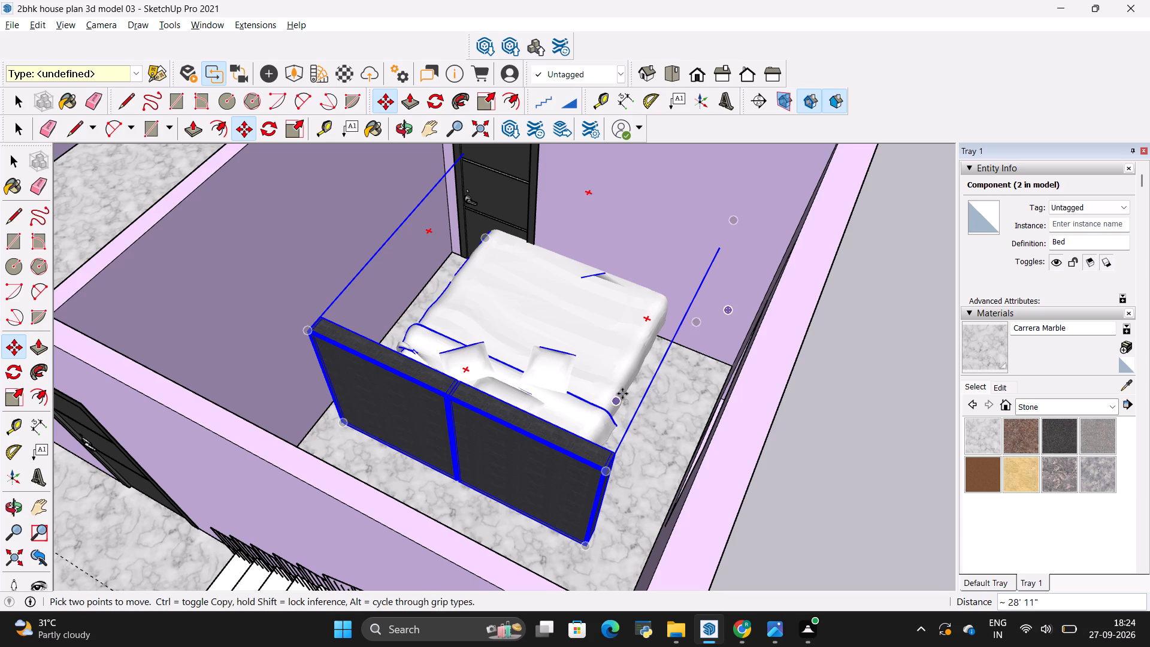
# Move the second bed by its headboard's bottom corner about 4' 6", placing the headboard against the staircase-side wall at floor level.
pyautogui.scroll(-5, 622, 394)
pyautogui.scroll(3, 632, 302)
pyautogui.scroll(4, 597, 416)
pyautogui.scroll(-7, 691, 404)
pyautogui.moveTo(676, 457); pyautogui.dragTo(663, 521, button='middle')
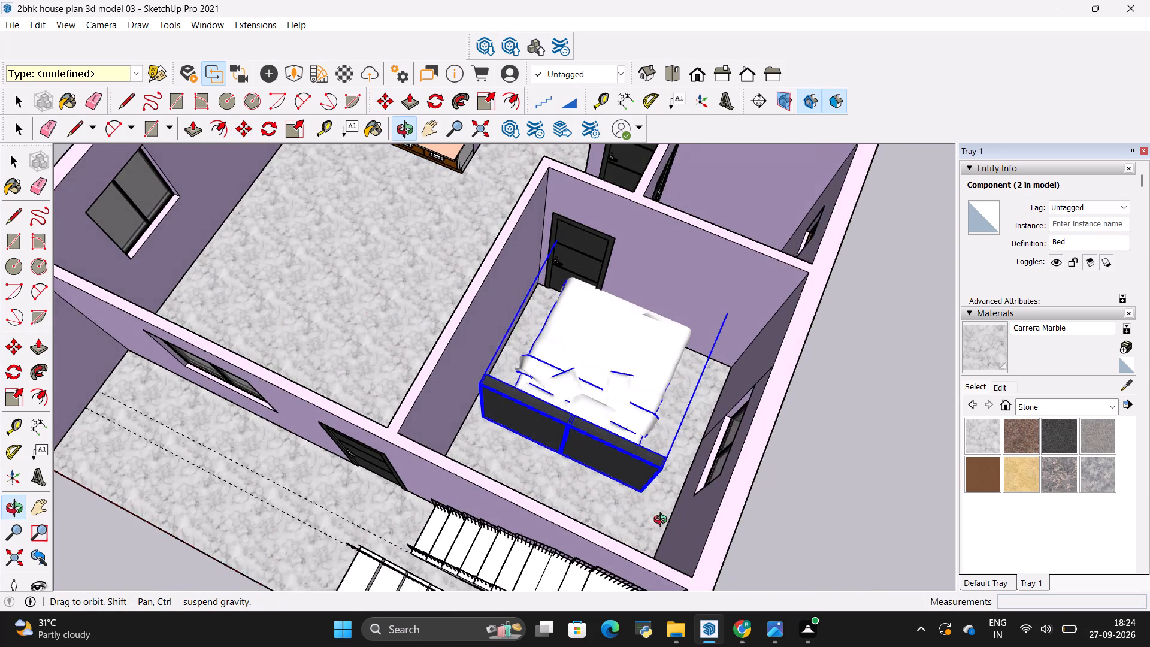
pyautogui.moveTo(663, 521); pyautogui.dragTo(662, 521, button='middle')
pyautogui.press('m')
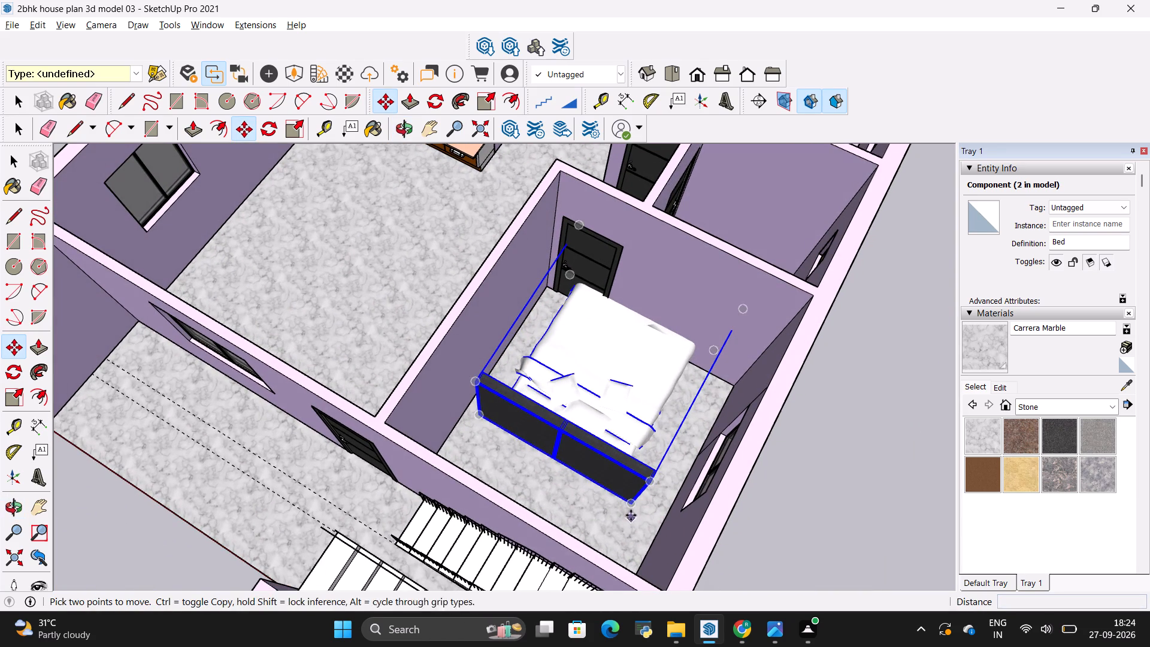
pyautogui.click(631, 509)
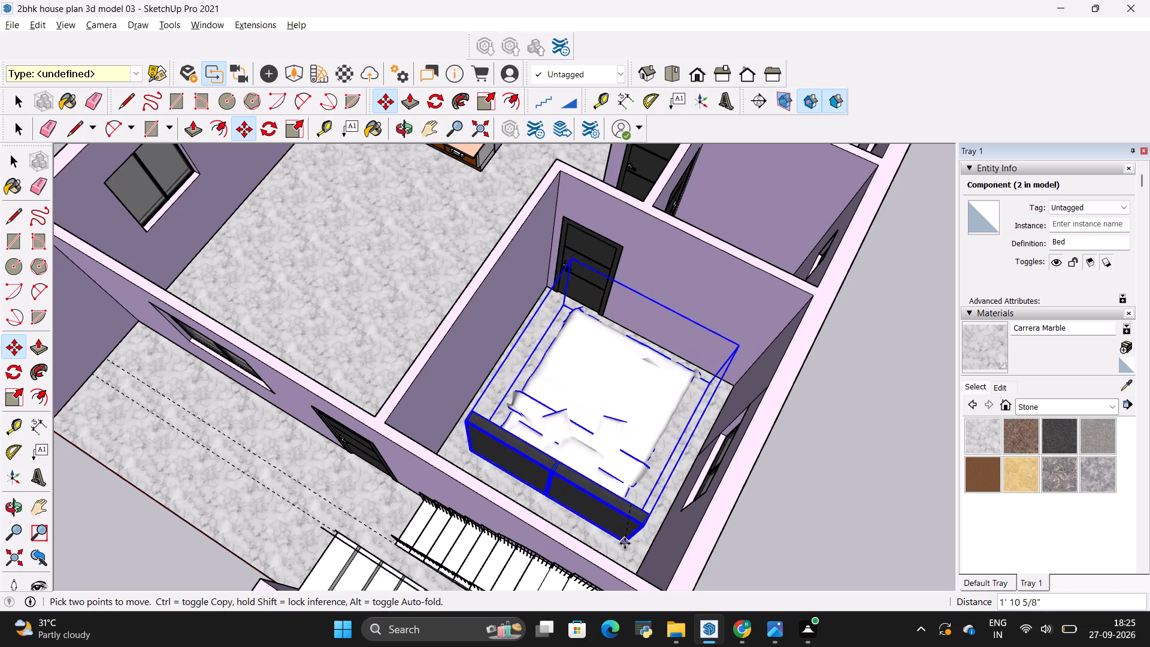
pyautogui.moveTo(613, 571); pyautogui.dragTo(608, 571, button='middle')
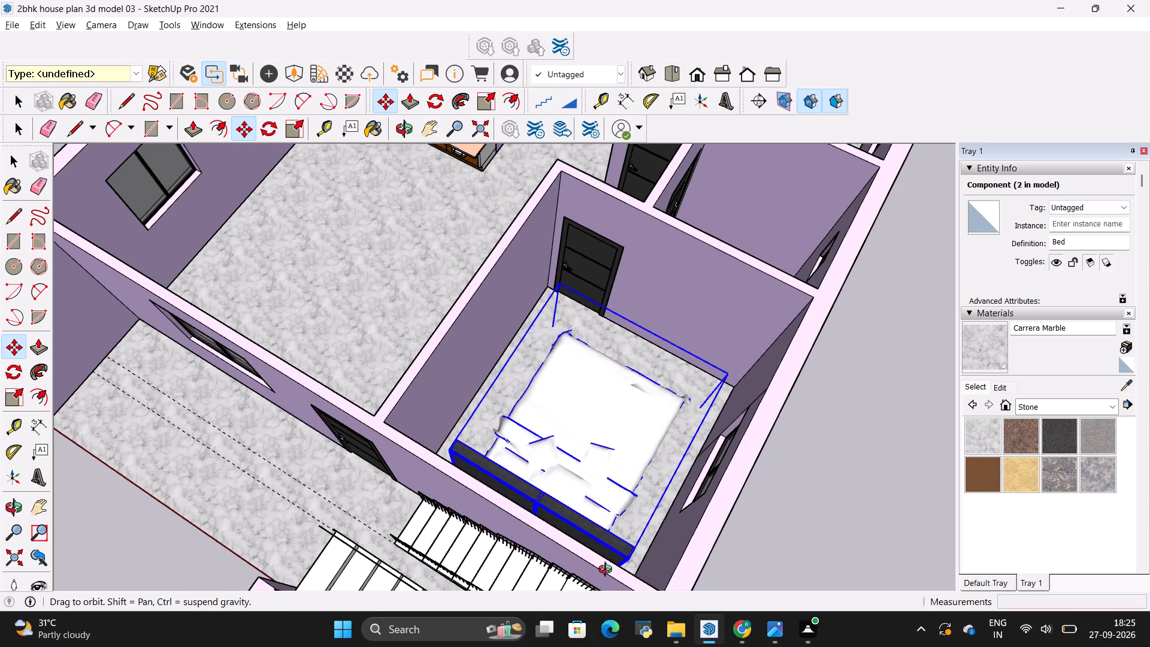
pyautogui.moveTo(608, 571); pyautogui.dragTo(335, 551, button='middle')
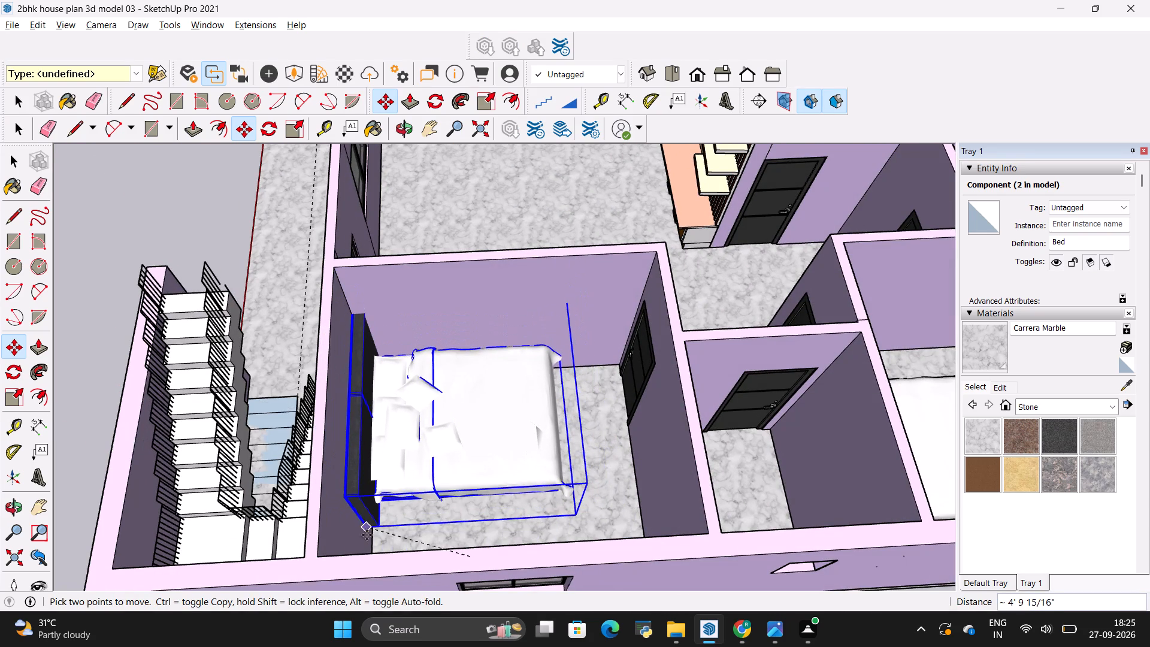
pyautogui.scroll(20, 365, 535)
pyautogui.scroll(4, 365, 535)
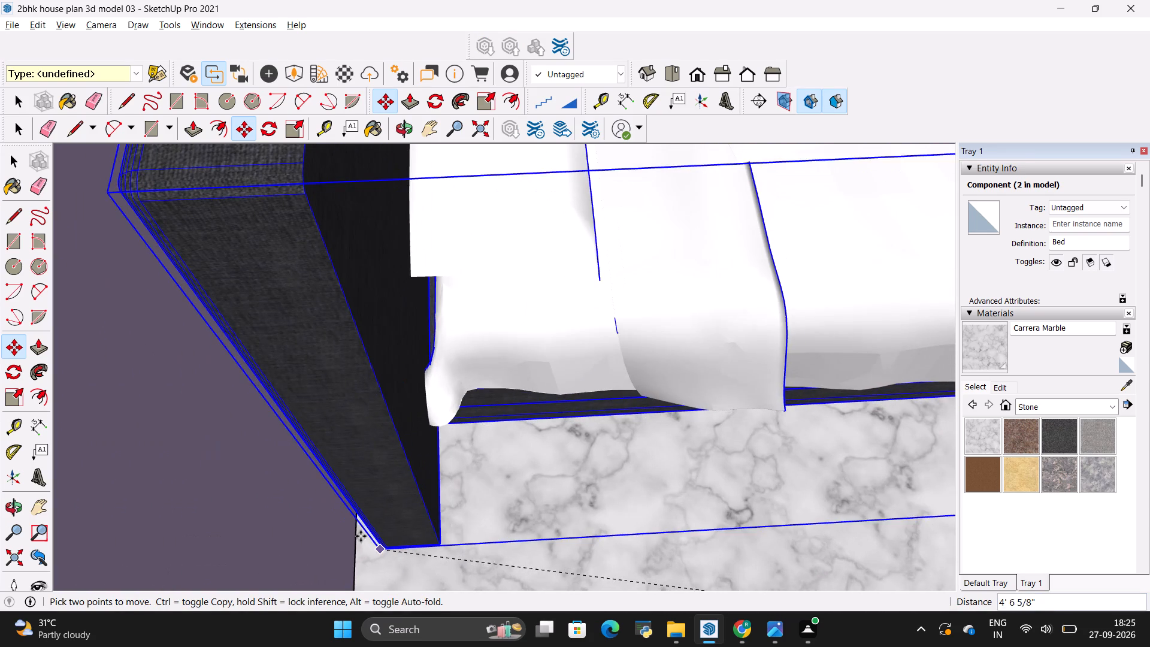
pyautogui.scroll(8, 347, 555)
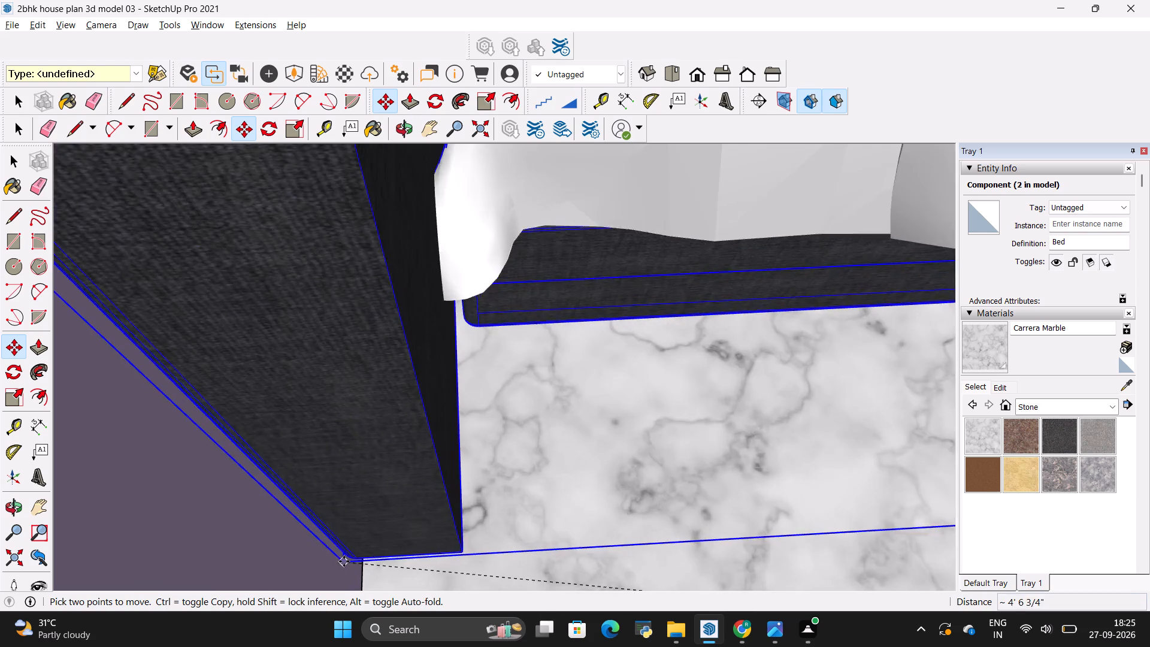
pyautogui.scroll(3, 344, 561)
pyautogui.scroll(7, 419, 519)
pyautogui.scroll(4, 357, 539)
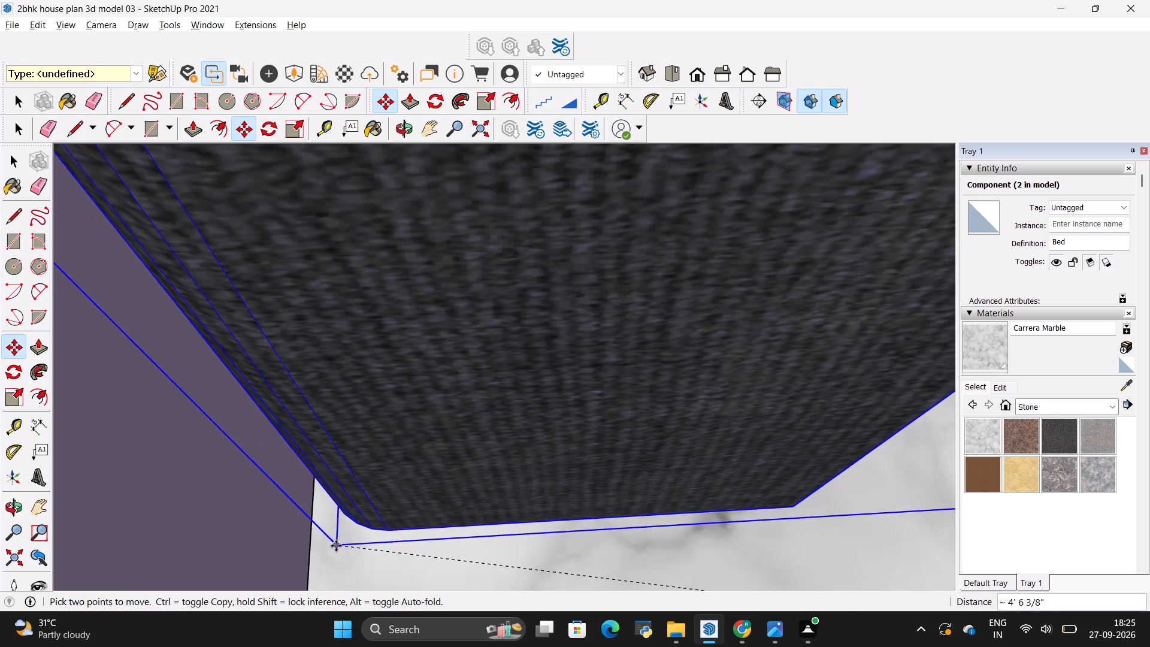
pyautogui.click(311, 557)
pyautogui.scroll(-5, 452, 494)
pyautogui.scroll(16, 370, 540)
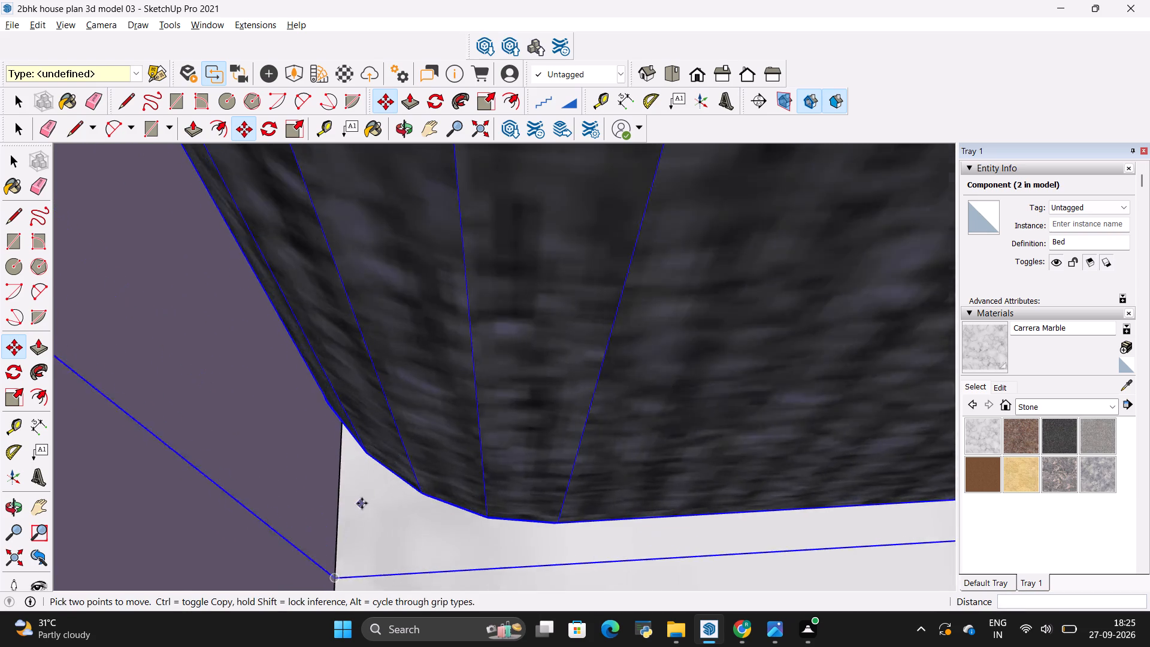
pyautogui.scroll(1, 362, 503)
pyautogui.moveTo(366, 495); pyautogui.dragTo(337, 153, button='middle')
pyautogui.moveTo(337, 146); pyautogui.dragTo(347, 113, button='middle')
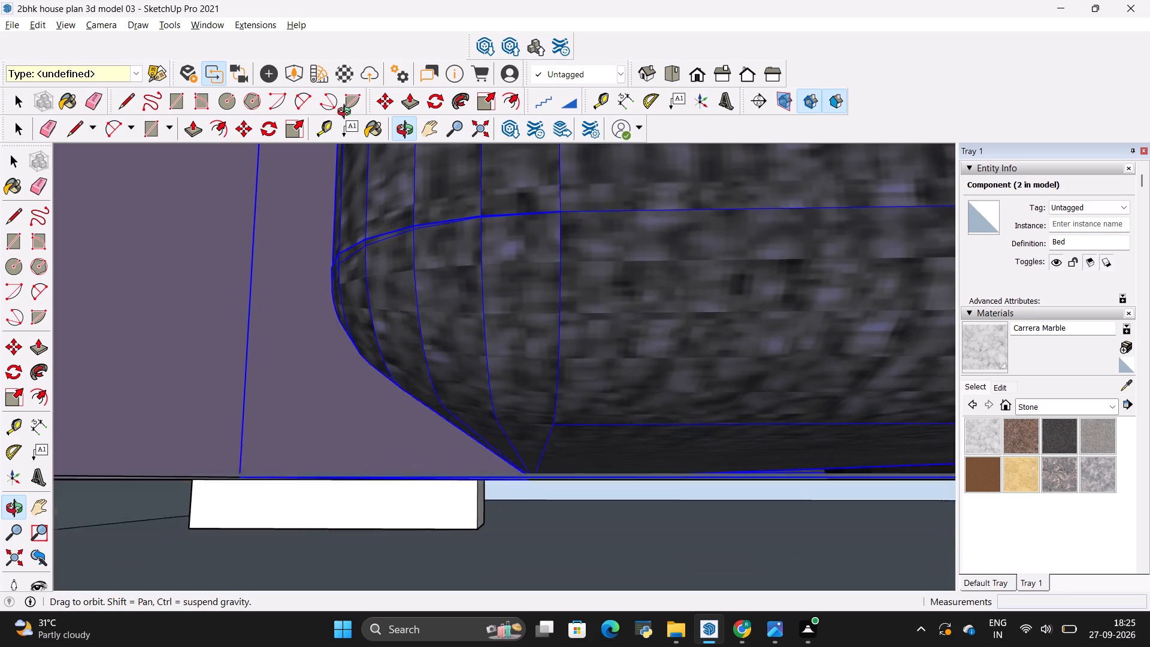
# Examine how the second bed's headboard base meets the floor and staircase-side wall, and clear the selection.
pyautogui.moveTo(347, 113); pyautogui.dragTo(407, 141, button='middle')
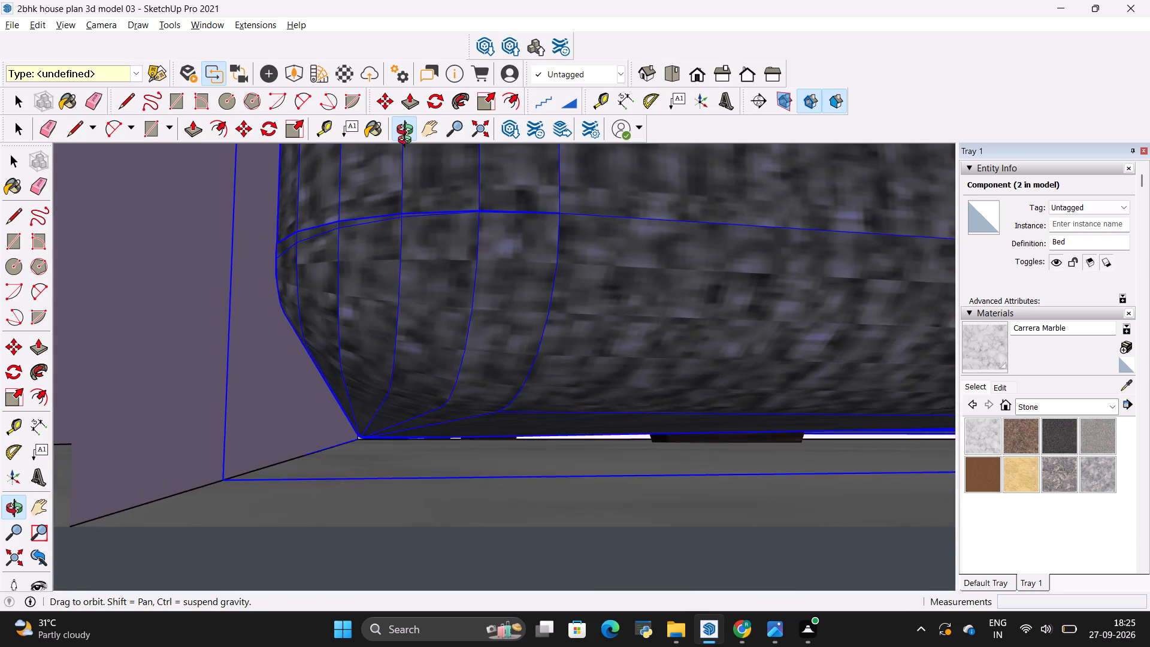
pyautogui.moveTo(407, 141); pyautogui.dragTo(476, 133, button='middle')
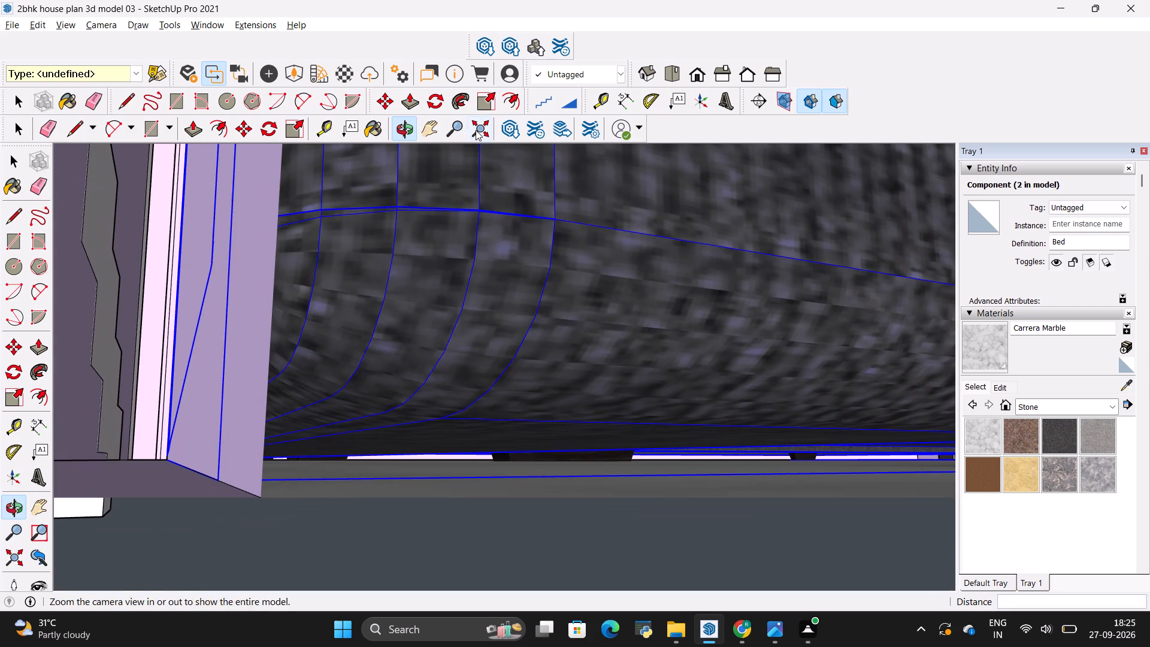
pyautogui.moveTo(468, 128); pyautogui.dragTo(354, 141, button='middle')
pyautogui.moveTo(512, 197); pyautogui.dragTo(476, 197, button='middle')
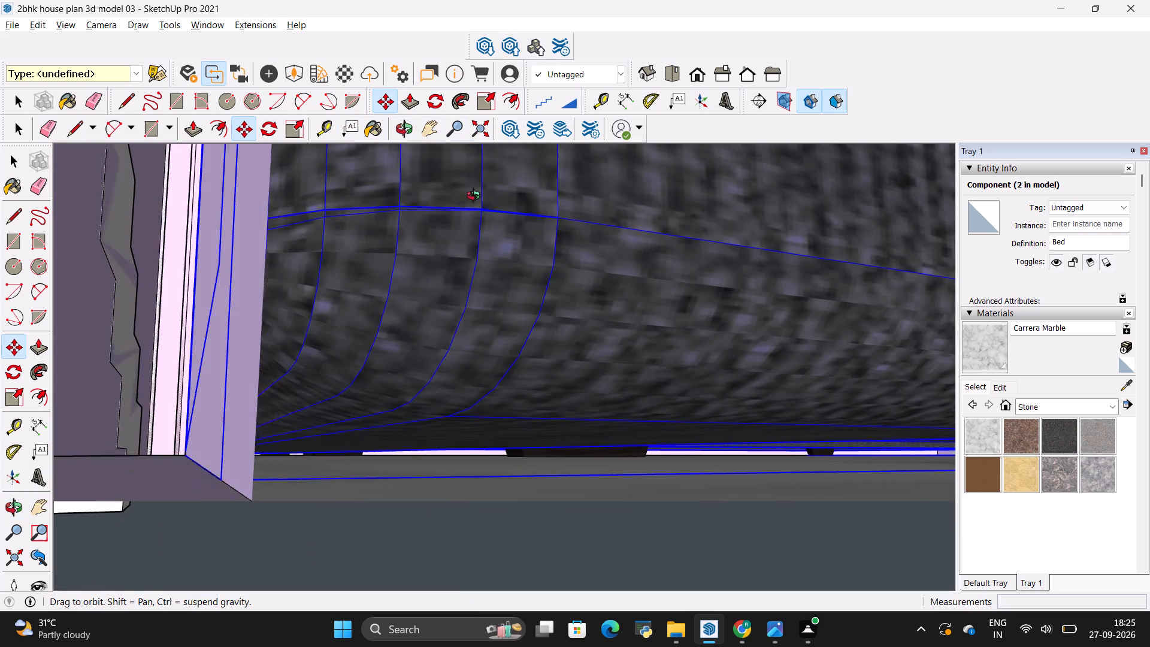
pyautogui.moveTo(476, 197); pyautogui.dragTo(417, 219, button='middle')
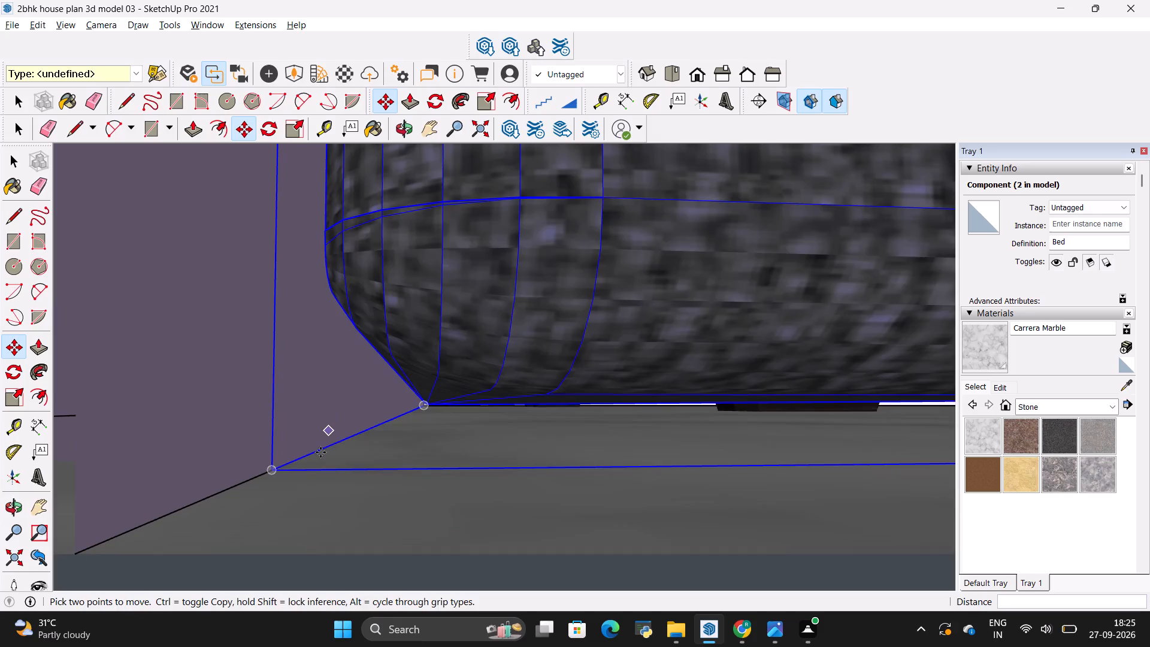
pyautogui.scroll(7, 310, 482)
pyautogui.scroll(2, 518, 396)
pyautogui.scroll(-5, 519, 393)
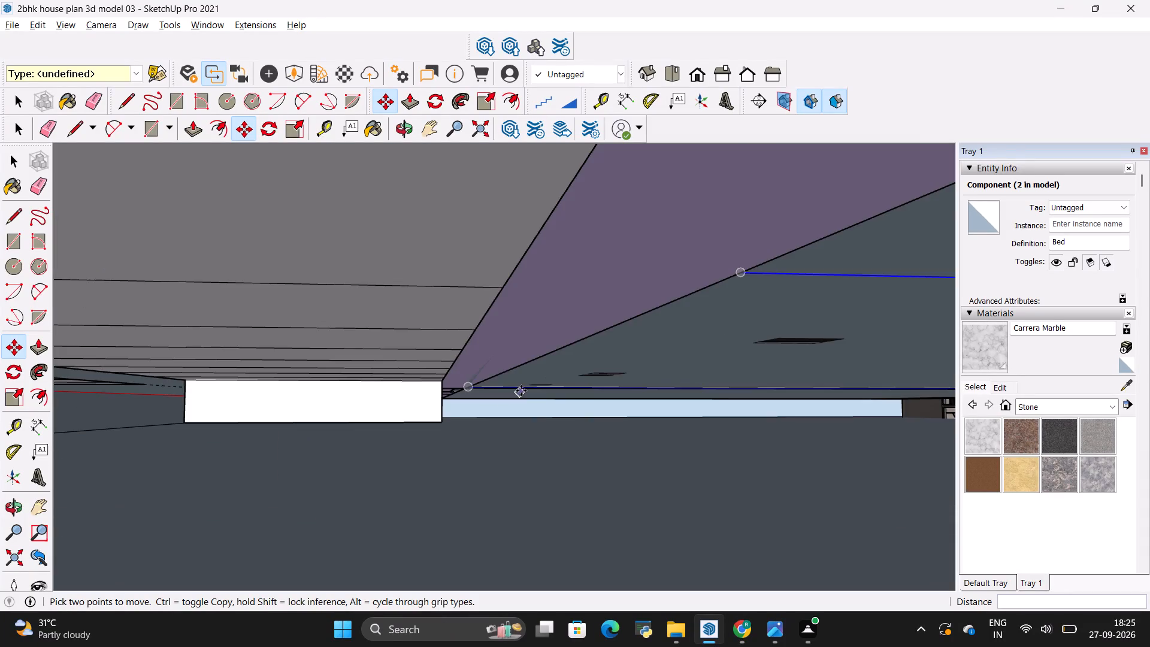
pyautogui.scroll(-3, 521, 391)
pyautogui.scroll(-18, 619, 351)
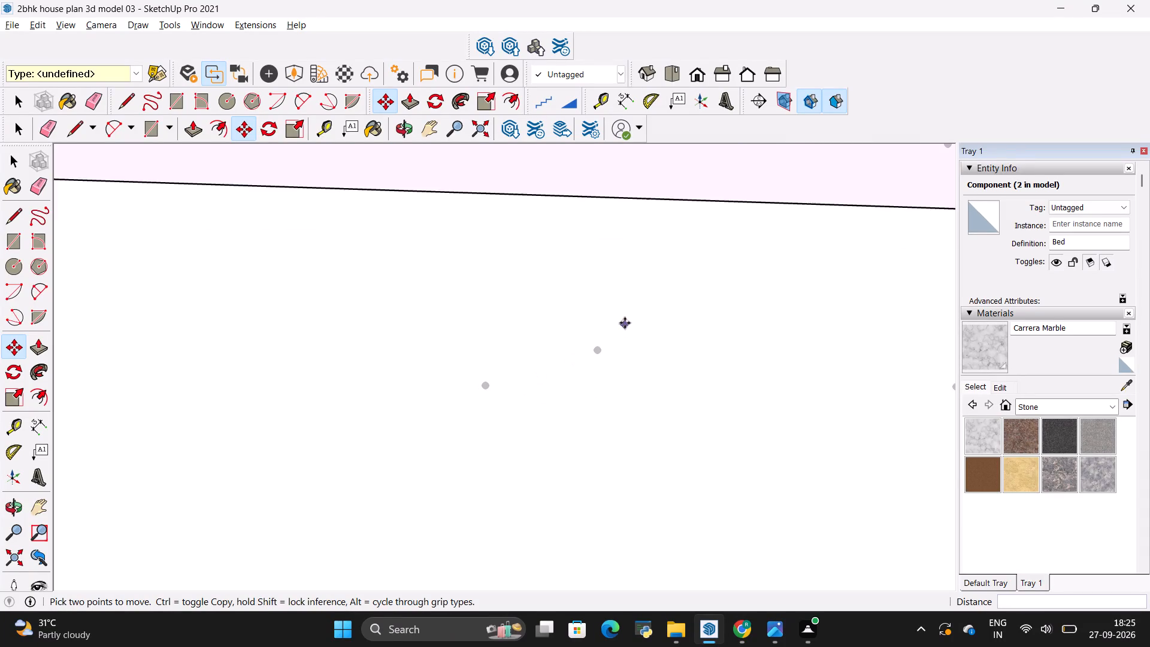
pyautogui.scroll(-20, 625, 320)
pyautogui.scroll(-13, 625, 320)
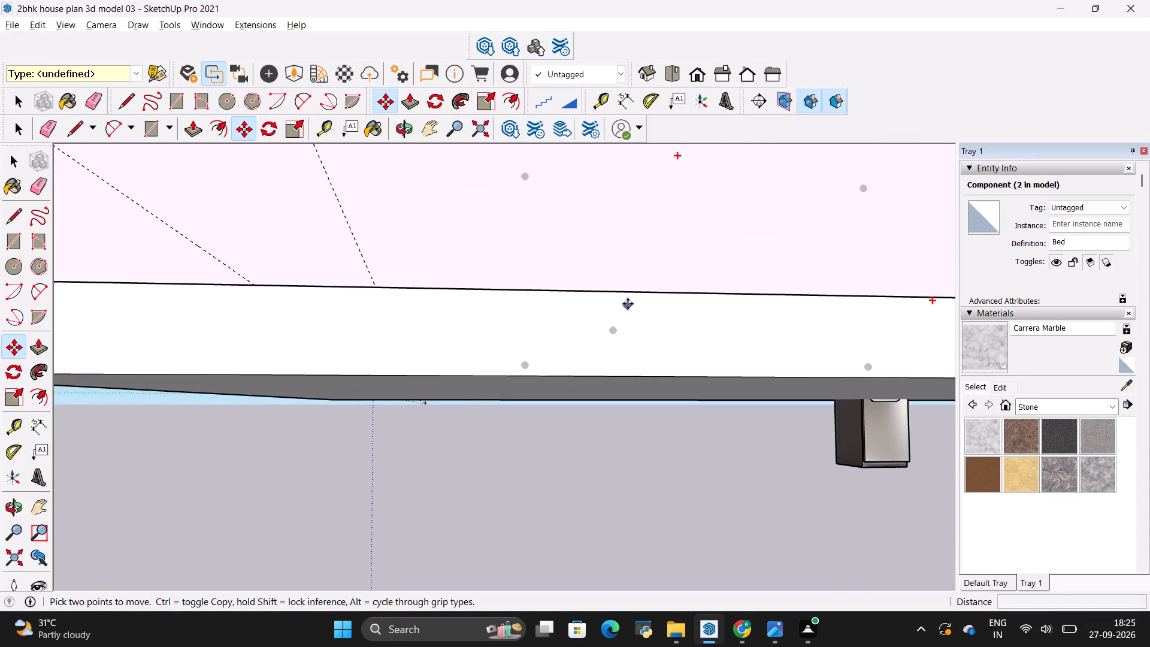
pyautogui.scroll(-14, 628, 304)
pyautogui.scroll(-16, 711, 288)
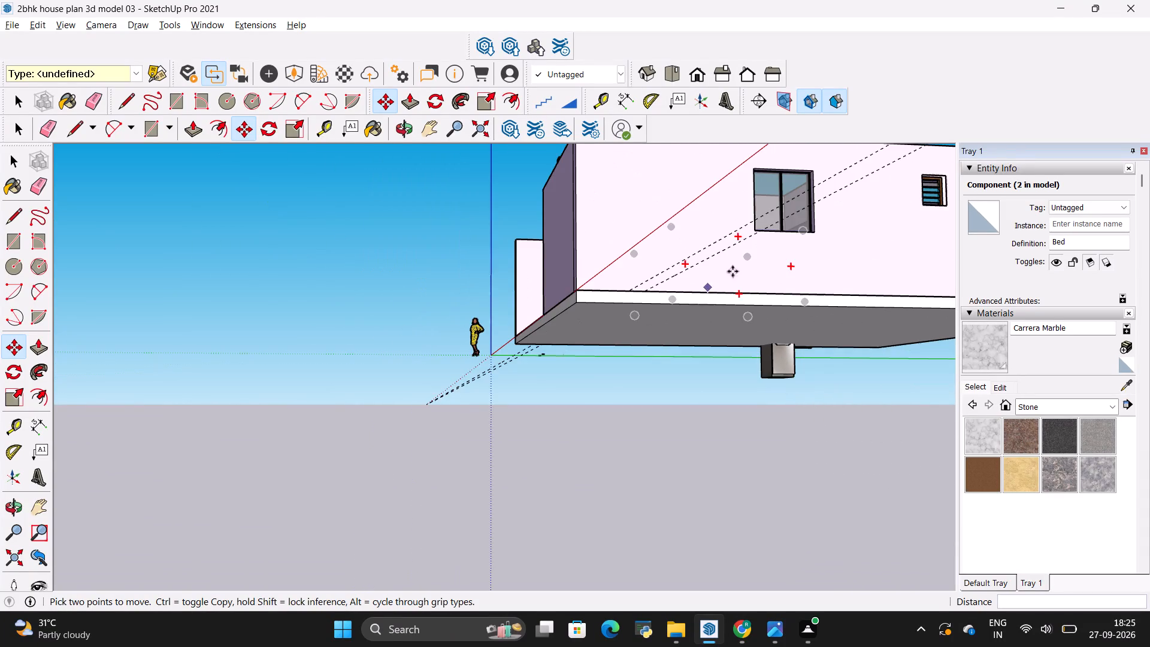
pyautogui.moveTo(813, 225); pyautogui.dragTo(773, 491, button='middle')
pyautogui.scroll(5, 716, 402)
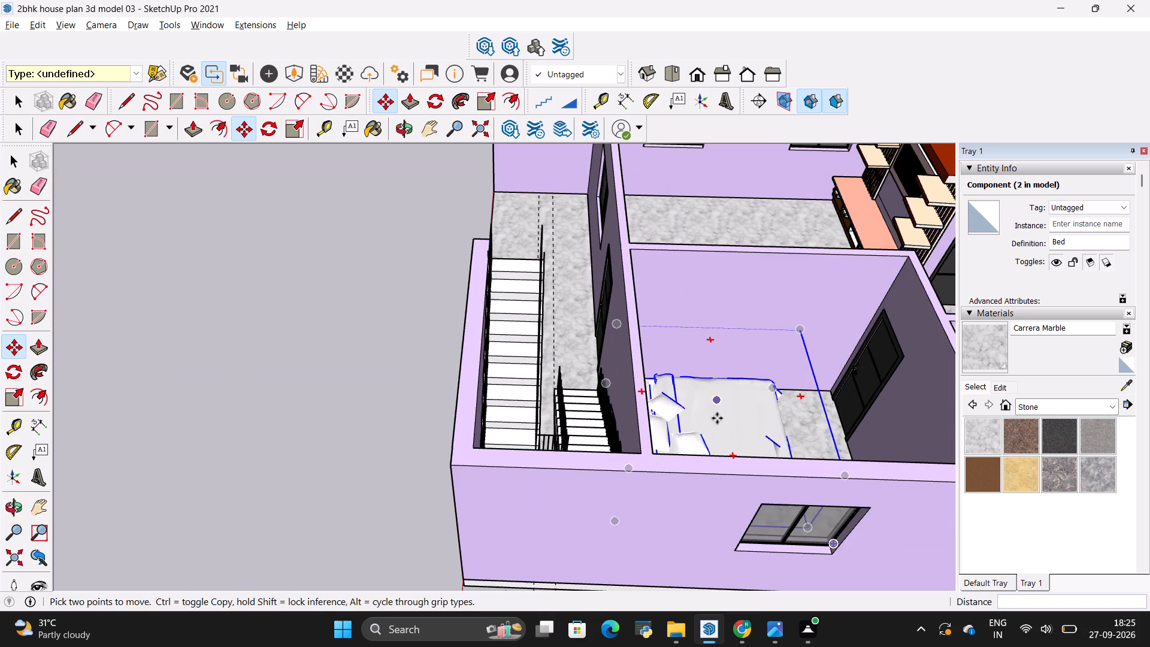
pyautogui.scroll(4, 717, 418)
pyautogui.press('space')
pyautogui.click(212, 337)
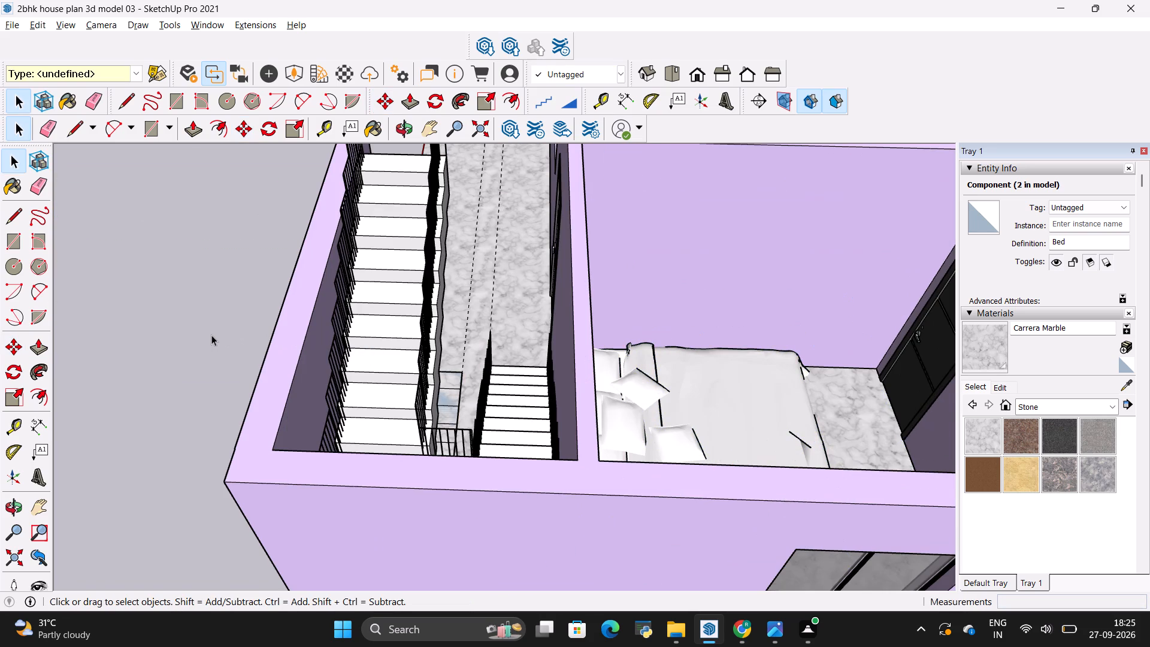
pyautogui.click(211, 335)
# Move the second bed by its headboard's bottom corner about 1' 5 7/16" along the staircase-side wall toward the outer window wall.
pyautogui.scroll(5, 701, 365)
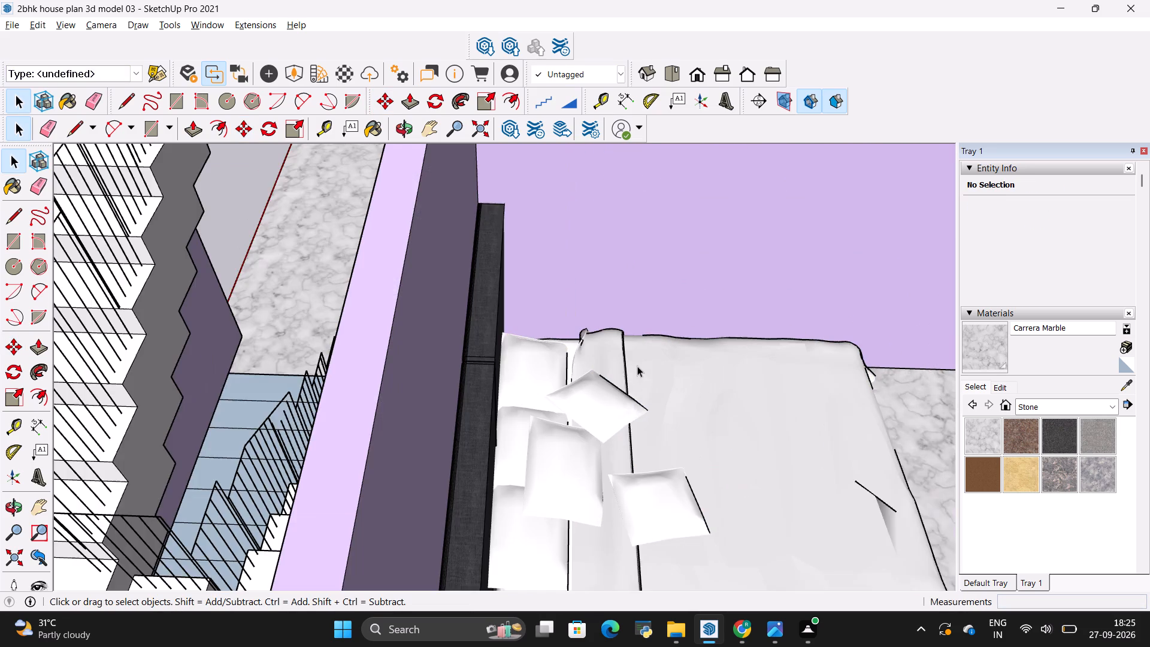
pyautogui.scroll(-17, 598, 371)
pyautogui.moveTo(806, 365); pyautogui.dragTo(759, 373, button='middle')
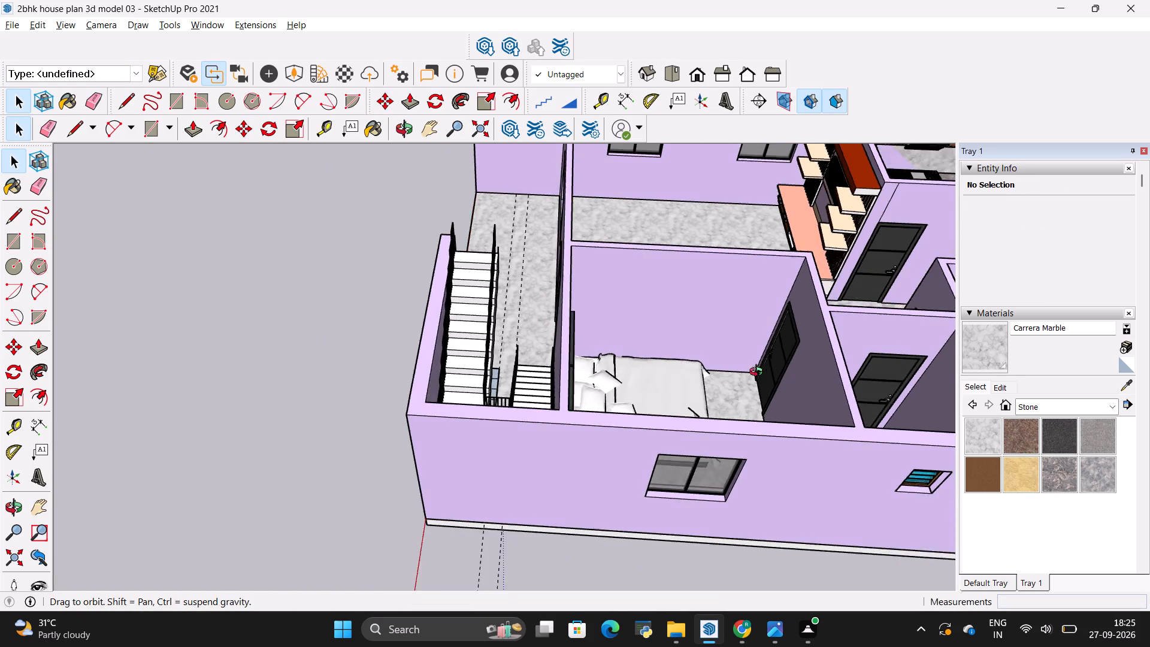
pyautogui.moveTo(759, 373); pyautogui.dragTo(420, 349, button='middle')
pyautogui.scroll(9, 372, 455)
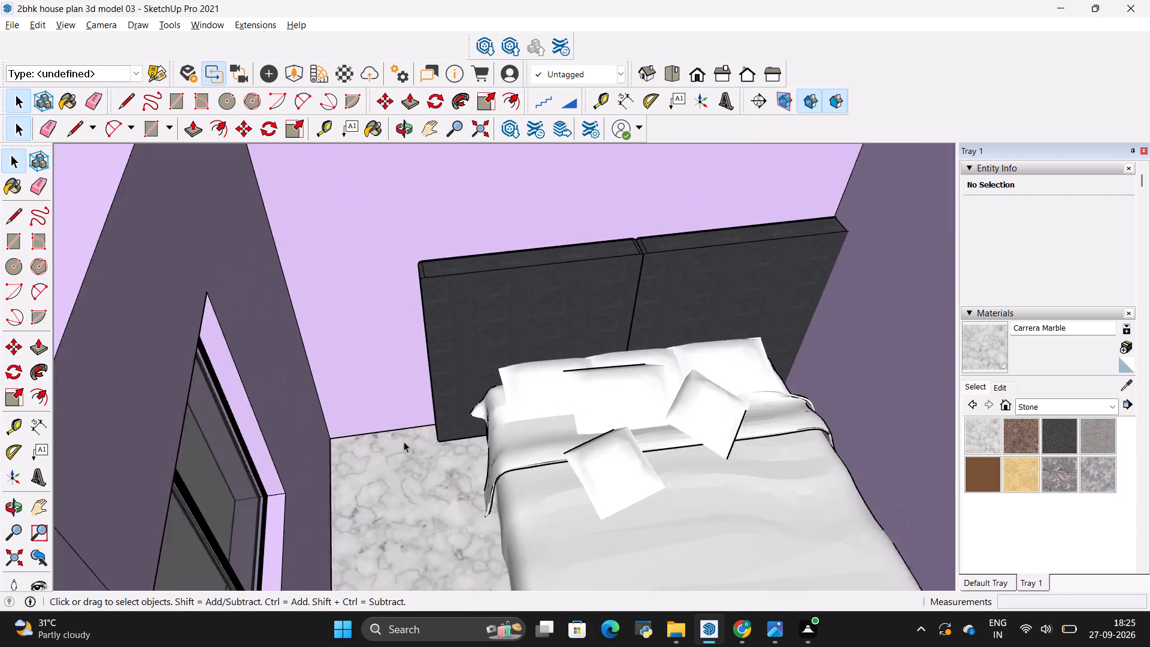
pyautogui.scroll(5, 404, 442)
pyautogui.press('space')
pyautogui.click(498, 356)
pyautogui.scroll(9, 417, 457)
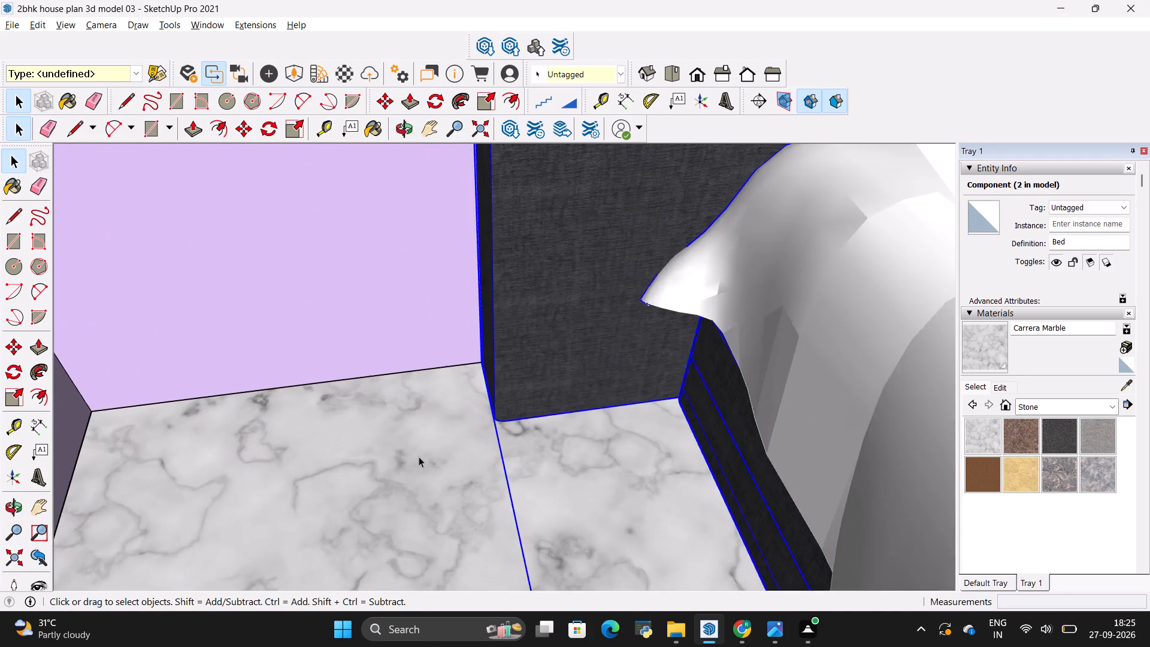
pyautogui.moveTo(419, 456); pyautogui.dragTo(479, 469, button='middle')
pyautogui.press('m')
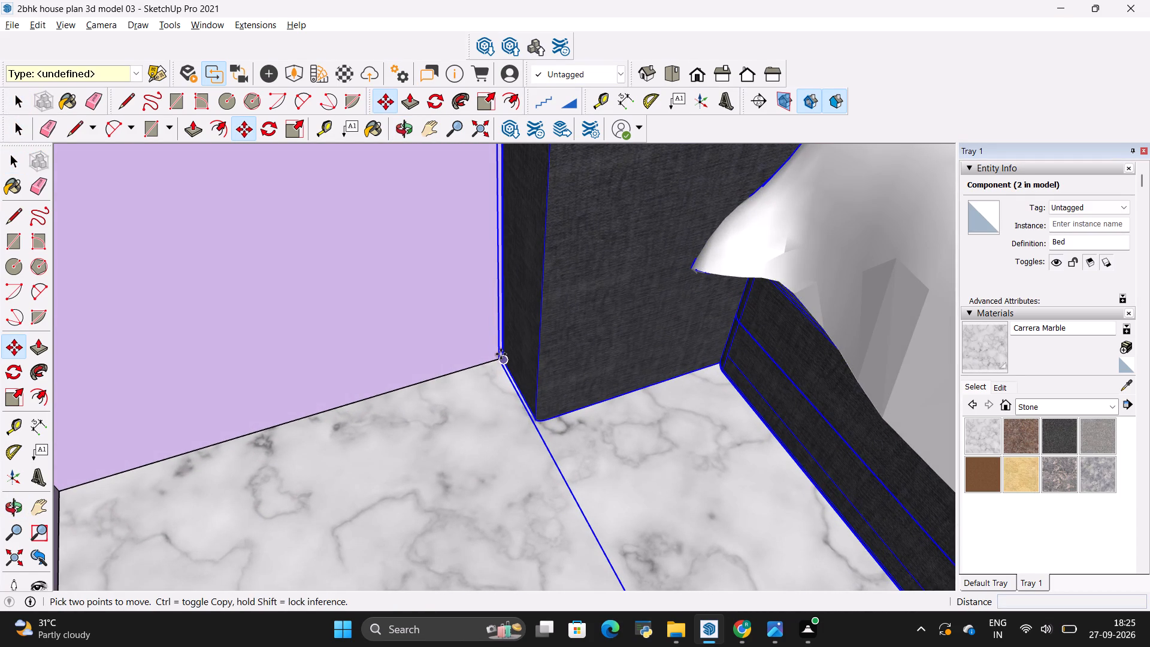
pyautogui.click(498, 359)
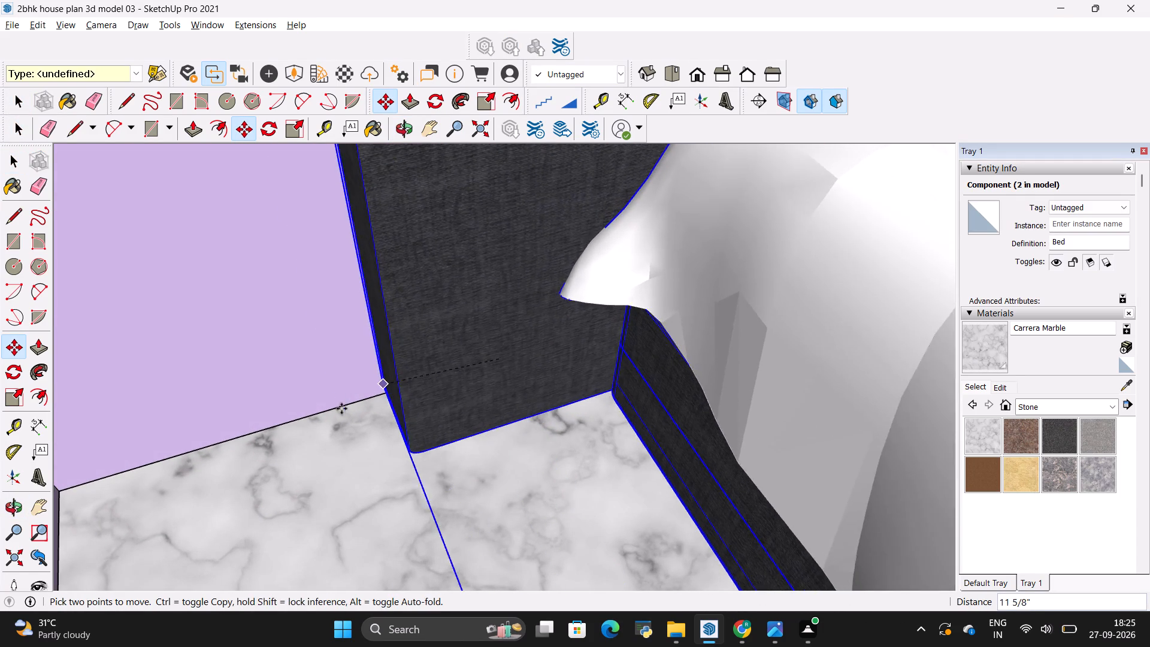
pyautogui.click(261, 435)
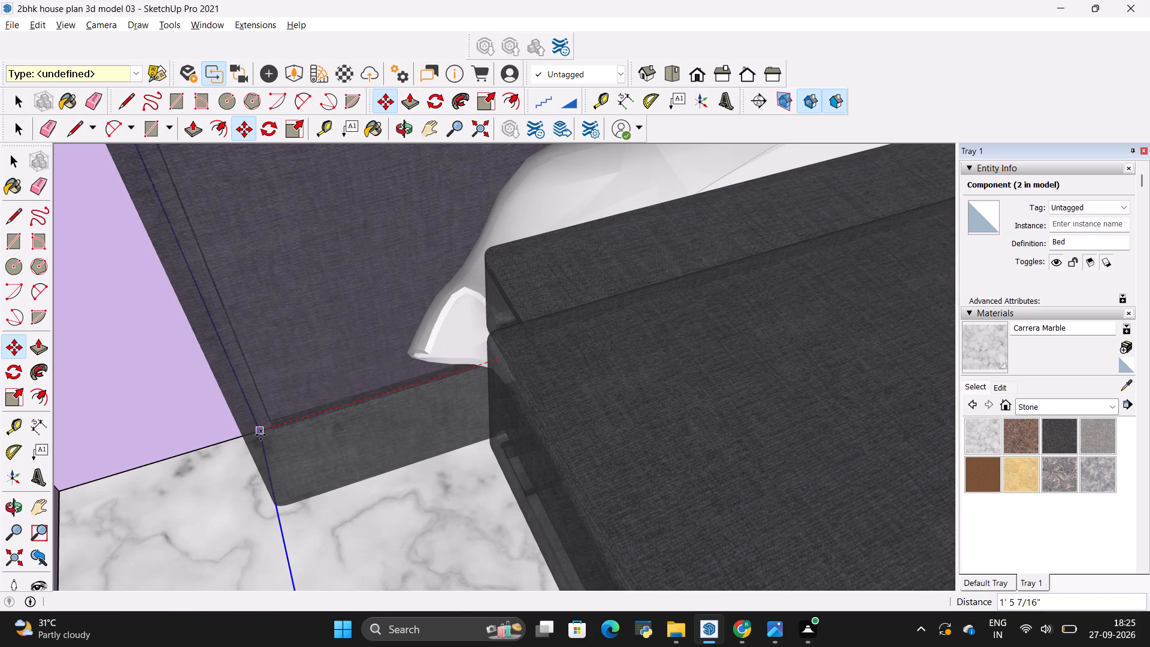
# Examine the second bed's placement against the staircase-side wall from several angles, and deselect it.
pyautogui.scroll(-20, 351, 391)
pyautogui.scroll(-4, 351, 391)
pyautogui.scroll(-6, 552, 323)
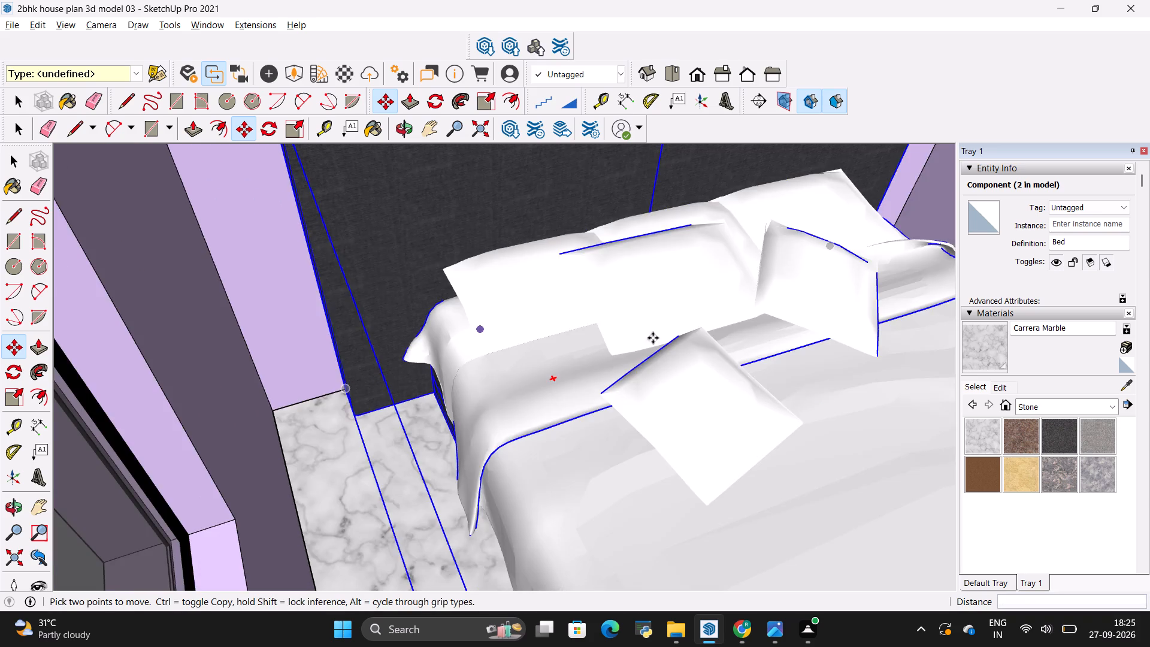
pyautogui.scroll(-7, 653, 338)
pyautogui.scroll(-20, 656, 337)
pyautogui.scroll(-1, 656, 337)
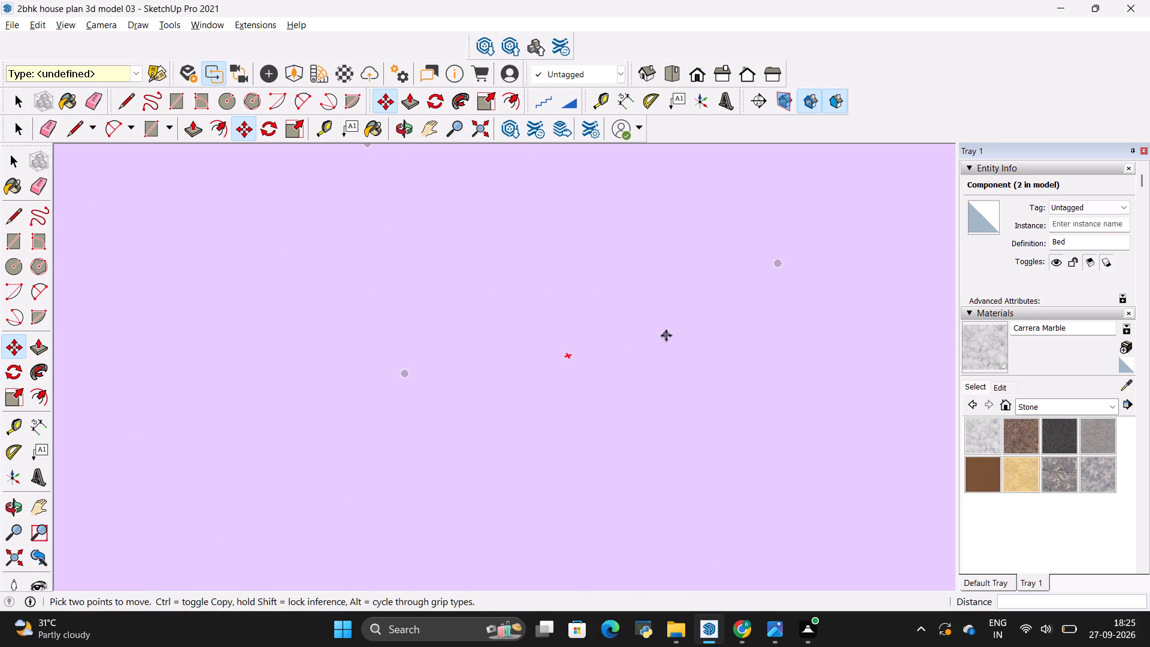
pyautogui.scroll(-20, 666, 335)
pyautogui.scroll(-9, 666, 335)
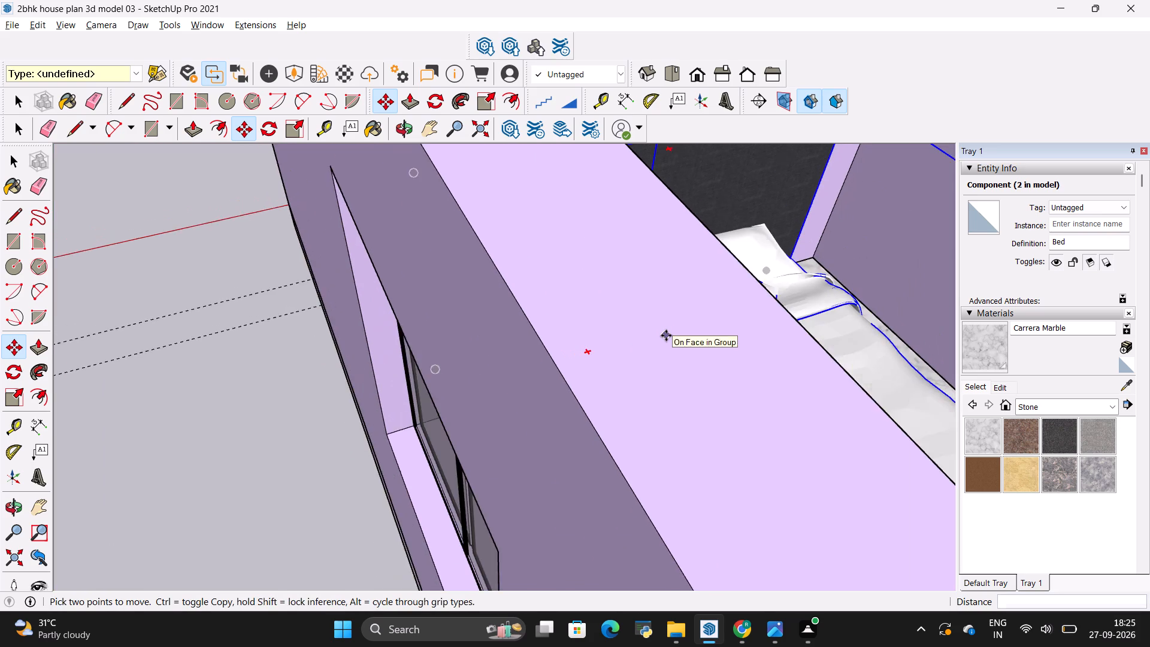
pyautogui.scroll(-17, 666, 335)
pyautogui.scroll(-11, 668, 333)
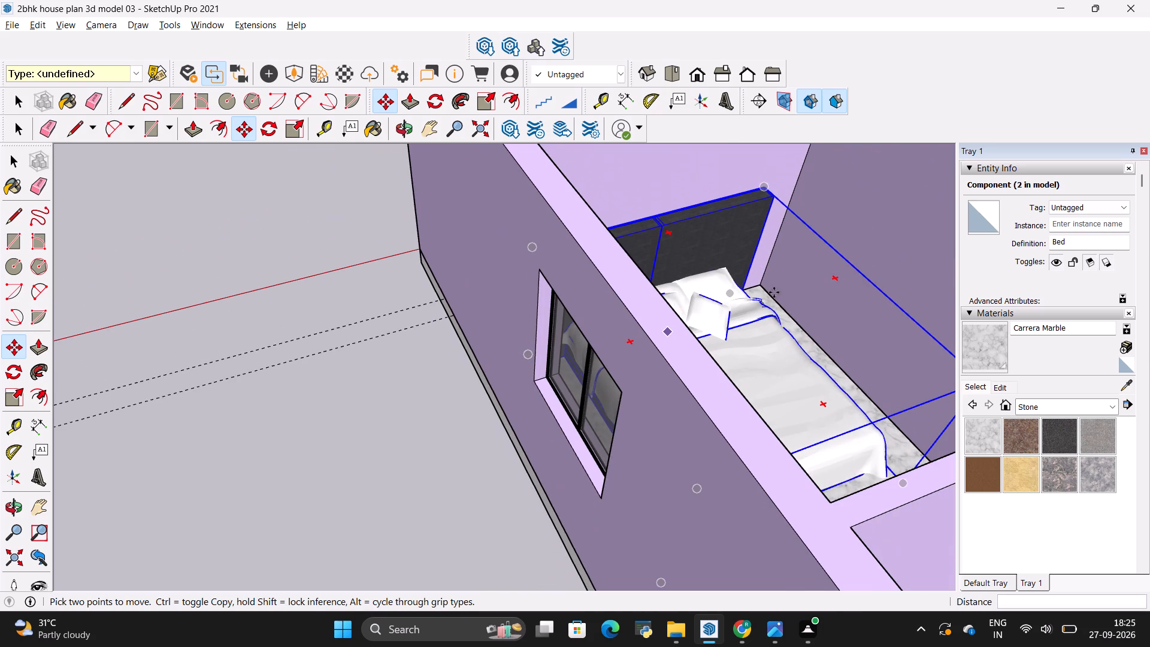
pyautogui.moveTo(812, 270); pyautogui.dragTo(701, 294, button='middle')
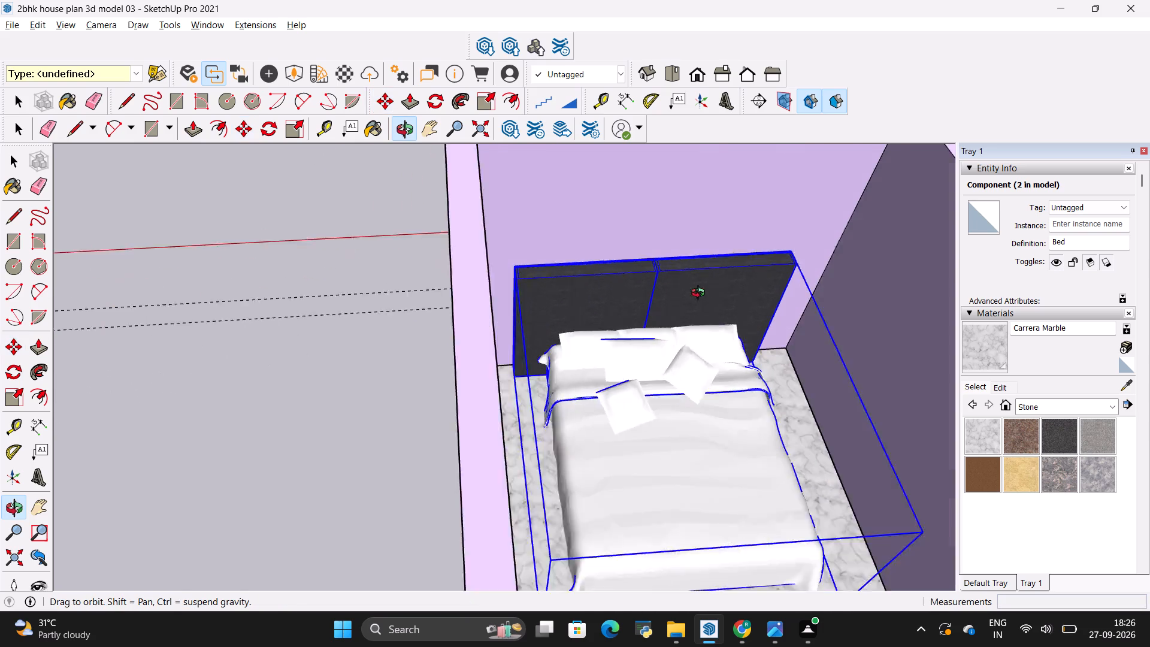
pyautogui.moveTo(701, 294); pyautogui.dragTo(649, 244, button='middle')
pyautogui.scroll(11, 654, 217)
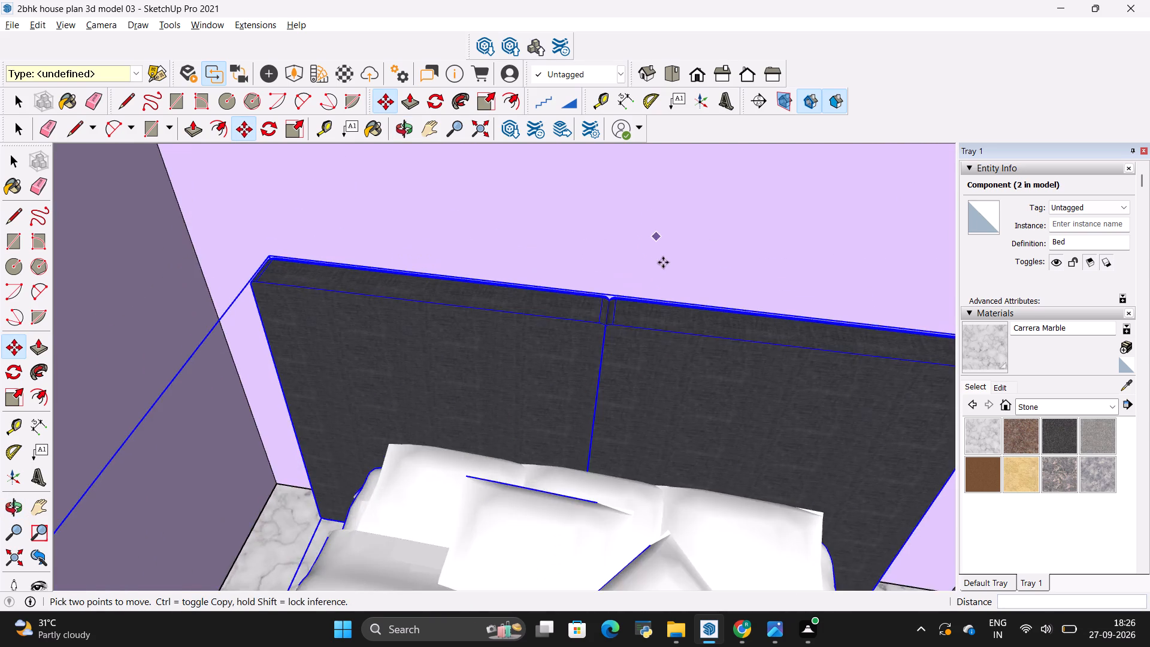
pyautogui.scroll(4, 664, 264)
pyautogui.moveTo(668, 342); pyautogui.dragTo(677, 515, button='middle')
pyautogui.scroll(-7, 688, 349)
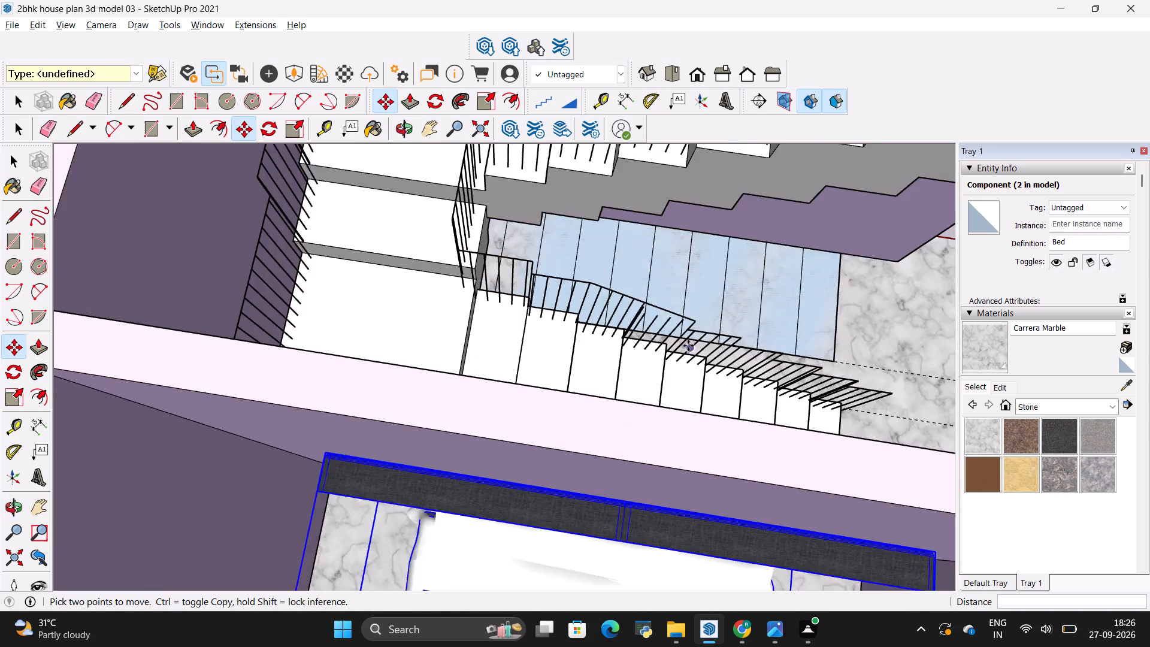
pyautogui.scroll(-16, 688, 346)
pyautogui.press('space')
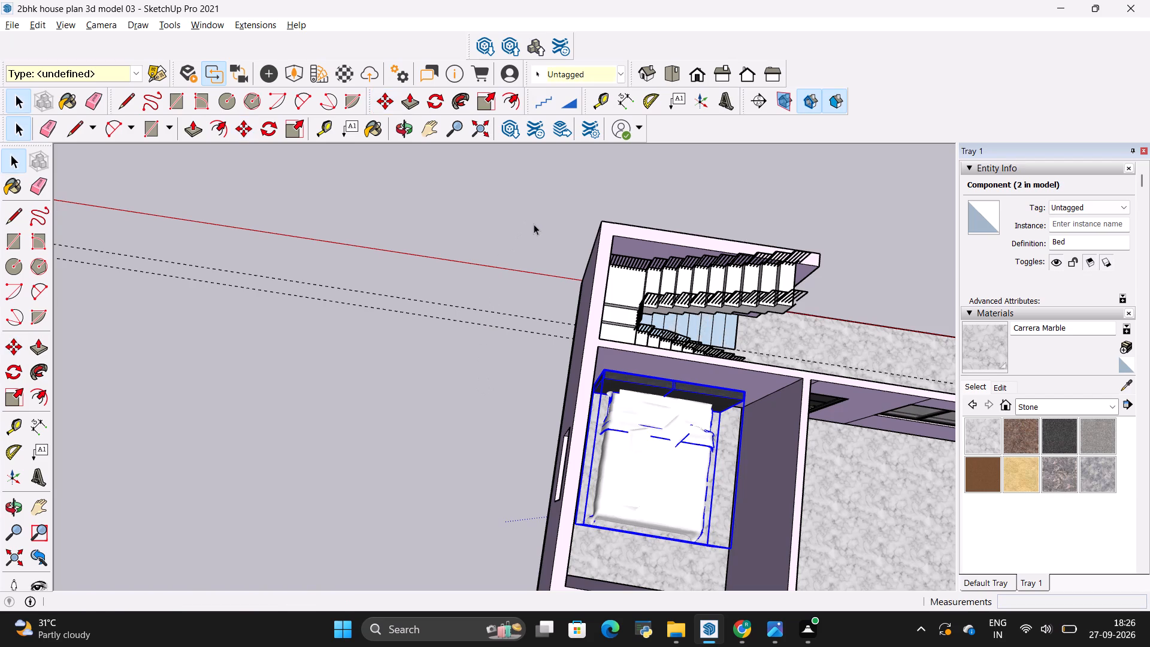
pyautogui.click(534, 224)
# Examine the whole house layout, covering both furnished bedrooms, the kitchen and the living room with its TV unit.
pyautogui.scroll(-6, 522, 341)
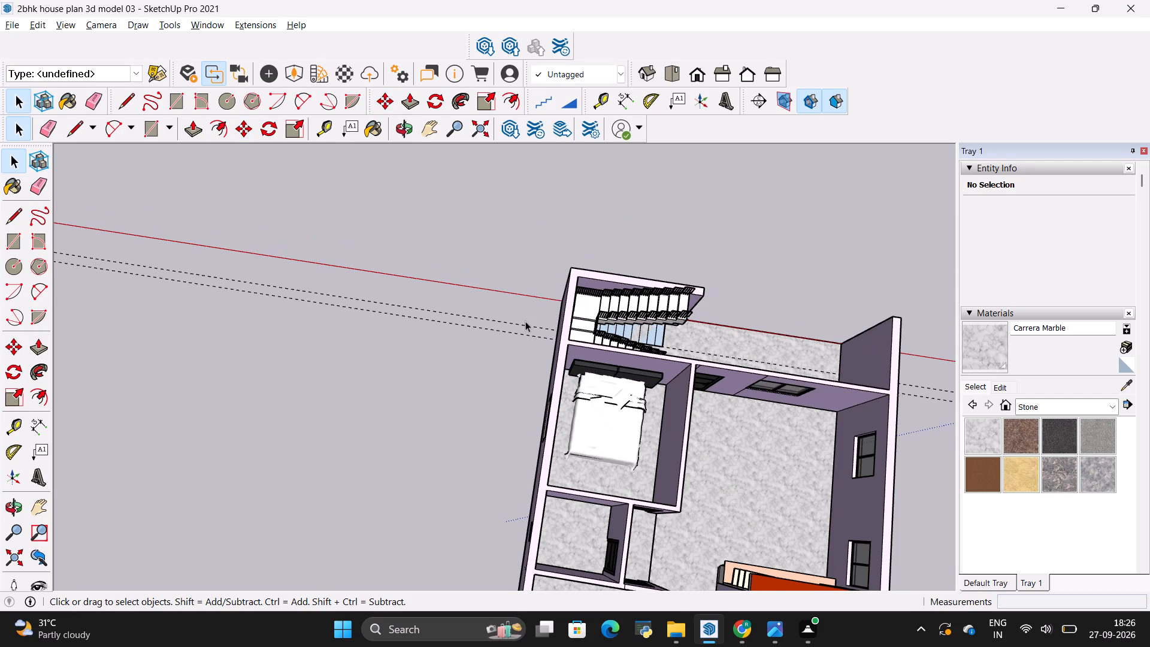
pyautogui.scroll(-12, 525, 319)
pyautogui.moveTo(494, 497); pyautogui.dragTo(501, 519, button='middle')
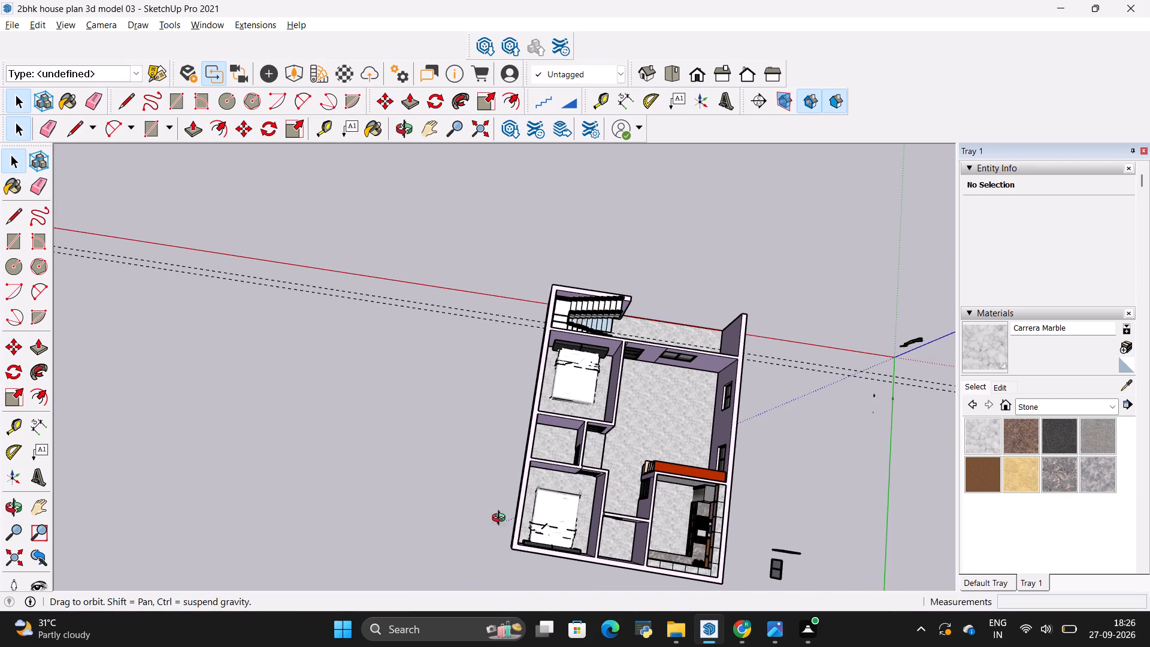
pyautogui.moveTo(501, 519); pyautogui.dragTo(934, 375, button='middle')
pyautogui.moveTo(709, 557); pyautogui.dragTo(729, 402, button='middle')
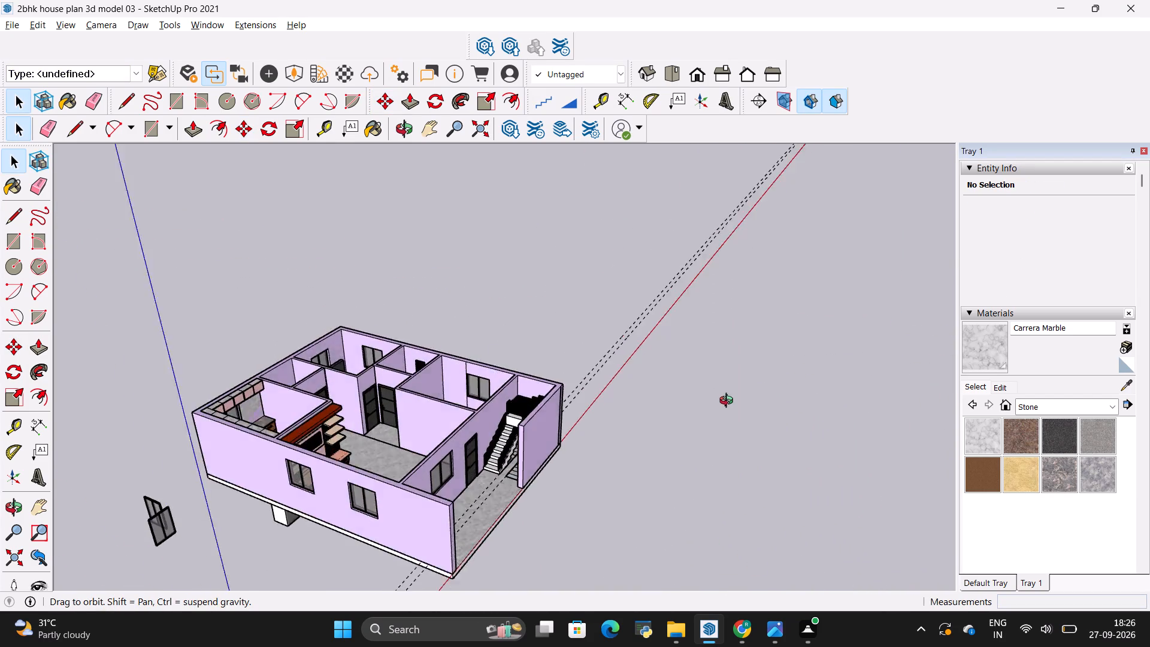
pyautogui.moveTo(729, 402); pyautogui.dragTo(574, 452, button='middle')
pyautogui.scroll(12, 285, 408)
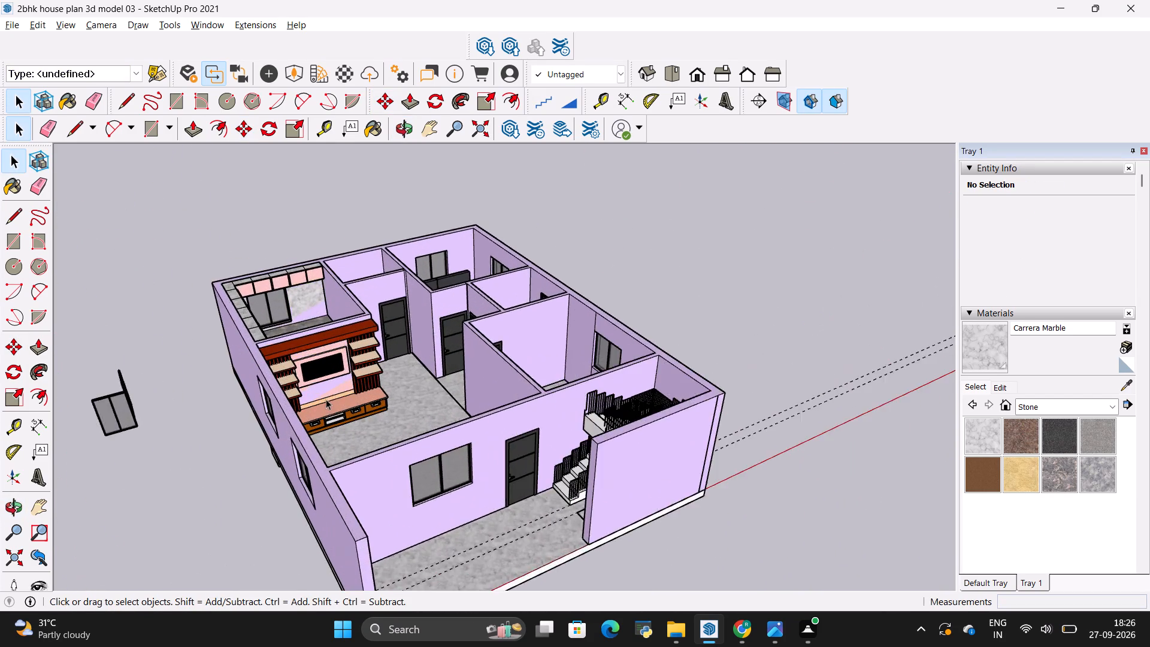
pyautogui.scroll(8, 326, 399)
pyautogui.scroll(1, 549, 392)
pyautogui.moveTo(549, 392); pyautogui.dragTo(343, 417, button='middle')
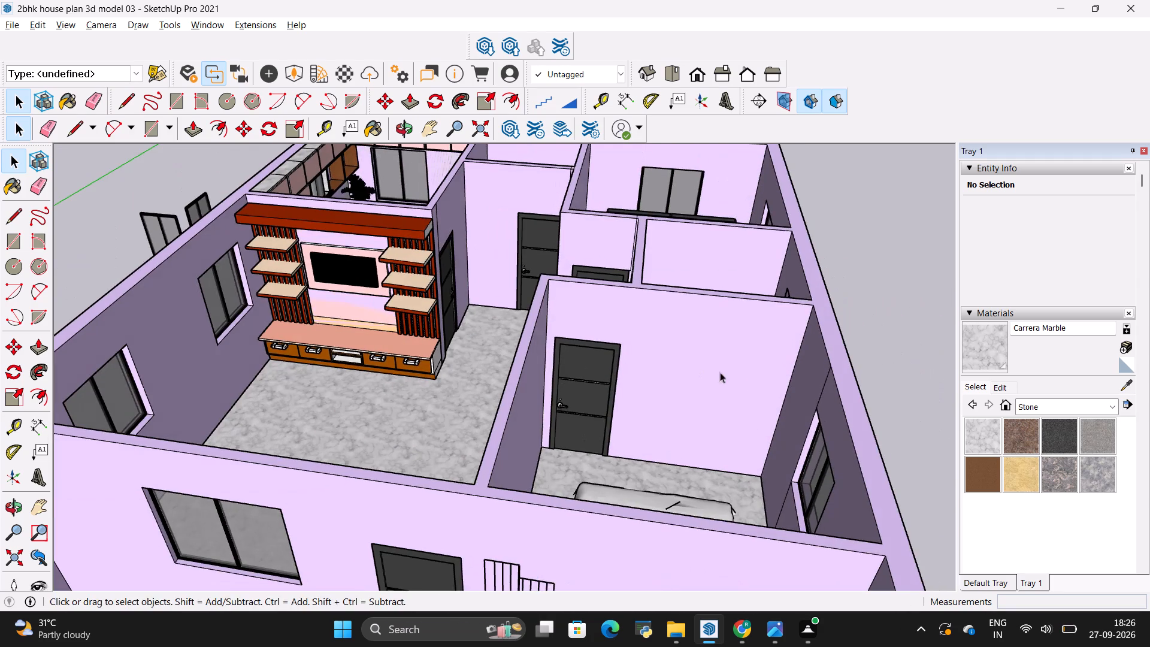
pyautogui.moveTo(751, 382); pyautogui.dragTo(813, 415, button='middle')
pyautogui.scroll(-2, 814, 400)
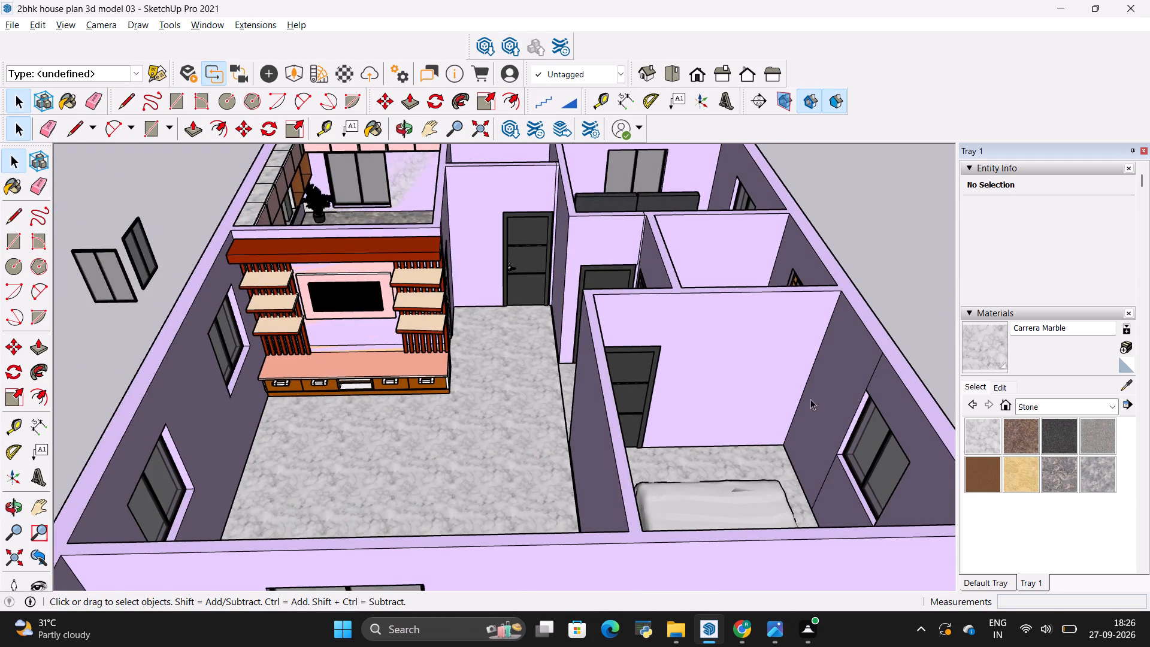
pyautogui.scroll(-3, 810, 399)
pyautogui.scroll(-10, 652, 366)
pyautogui.scroll(2, 680, 435)
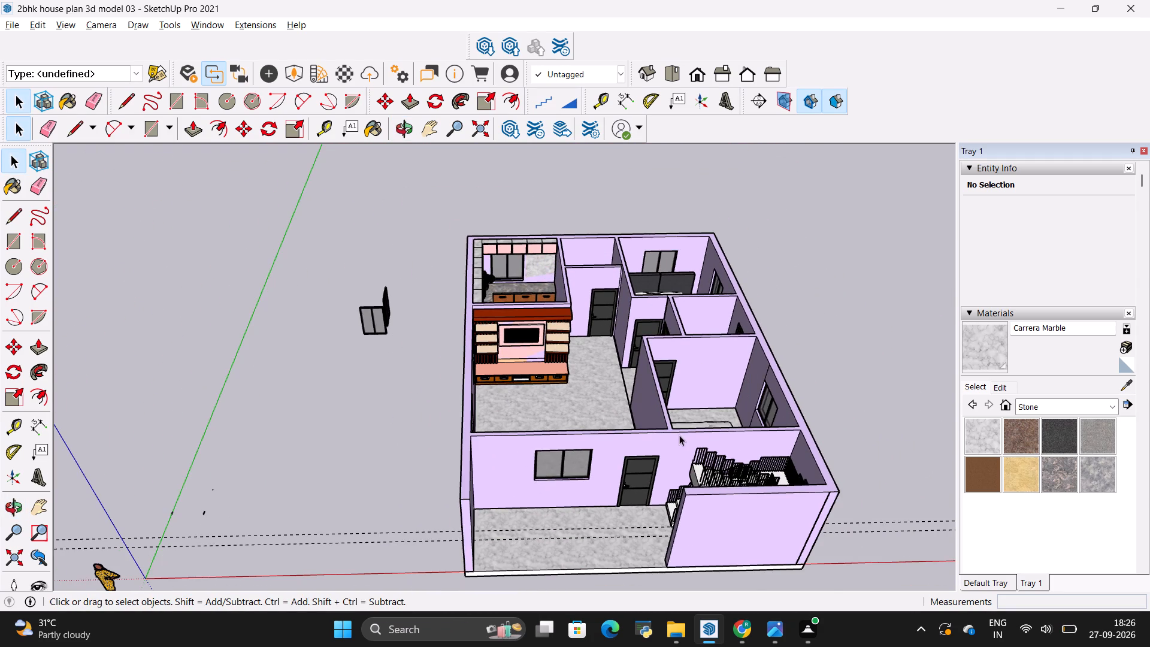
pyautogui.scroll(13, 679, 435)
pyautogui.moveTo(714, 433); pyautogui.dragTo(723, 509, button='middle')
pyautogui.scroll(-12, 730, 488)
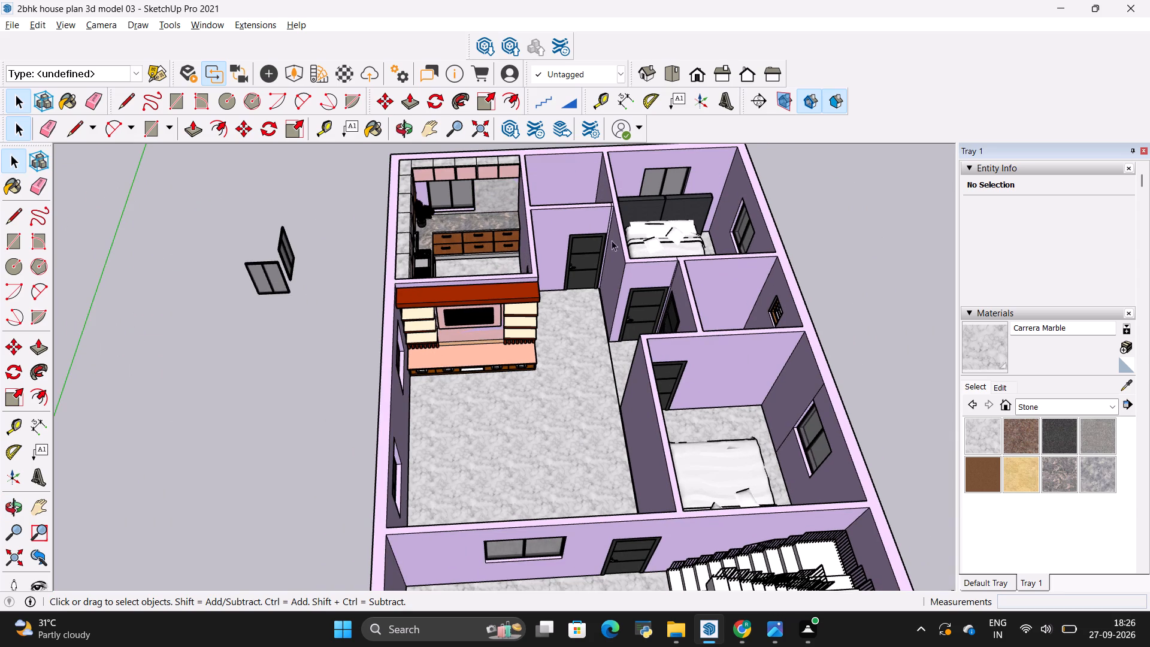
pyautogui.scroll(8, 441, 283)
pyautogui.moveTo(555, 521); pyautogui.dragTo(564, 376, button='middle')
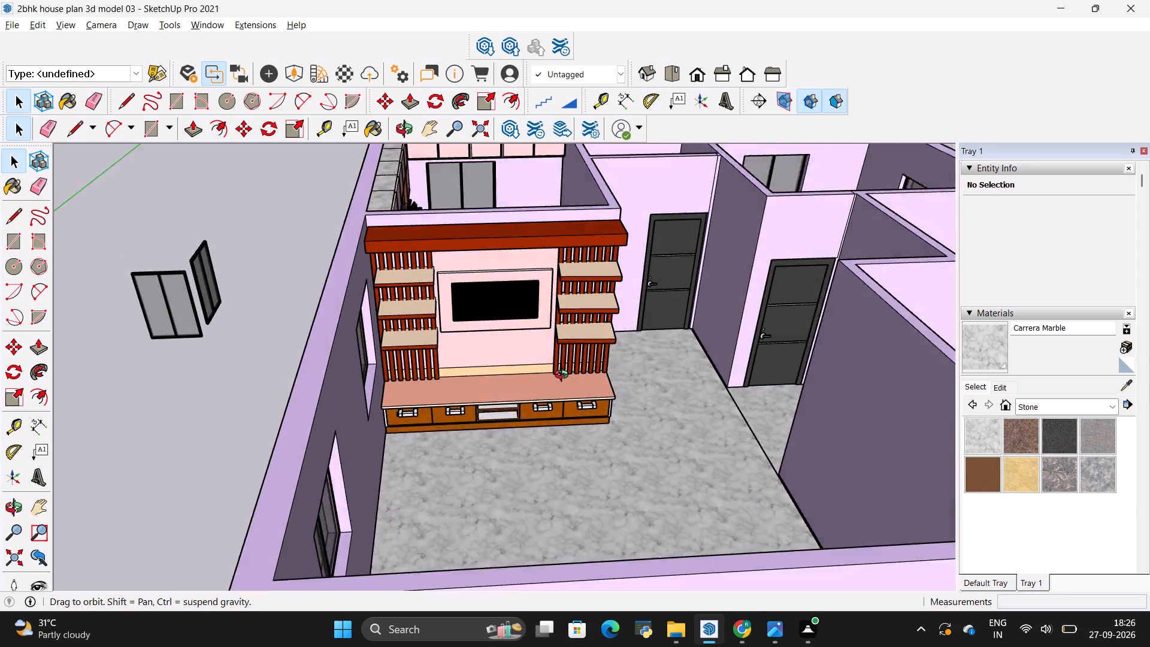
pyautogui.moveTo(564, 376); pyautogui.dragTo(477, 425, button='middle')
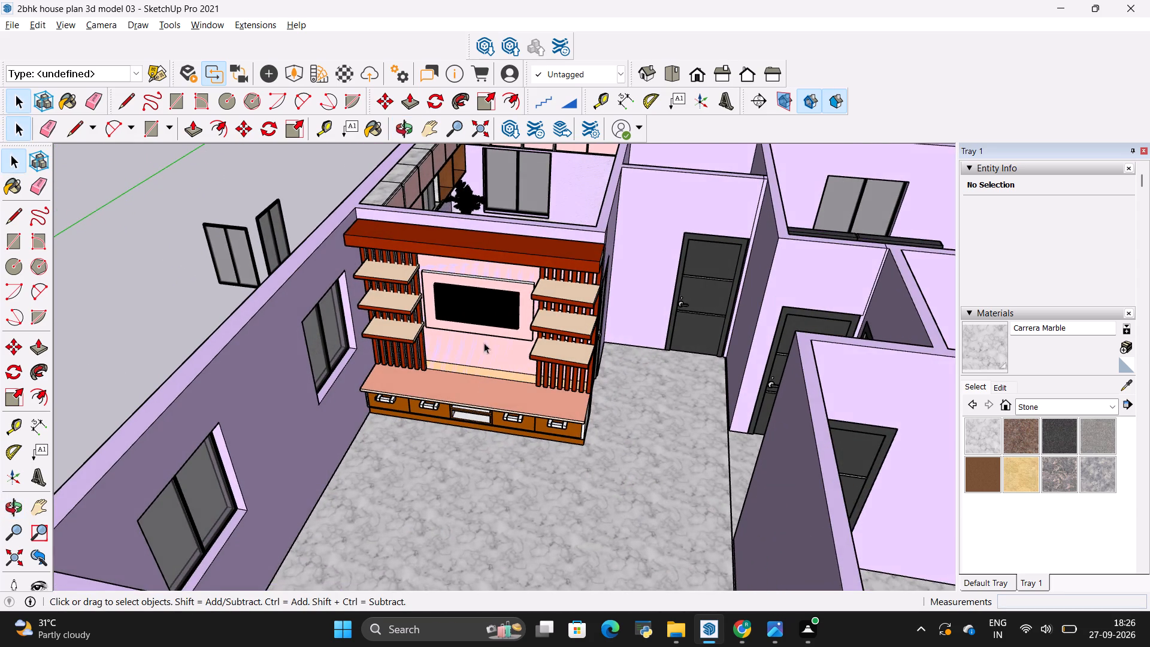
# Examine the TV unit, the living room, the kitchen and the overall house layout from several angles.
pyautogui.scroll(13, 493, 270)
pyautogui.scroll(4, 535, 389)
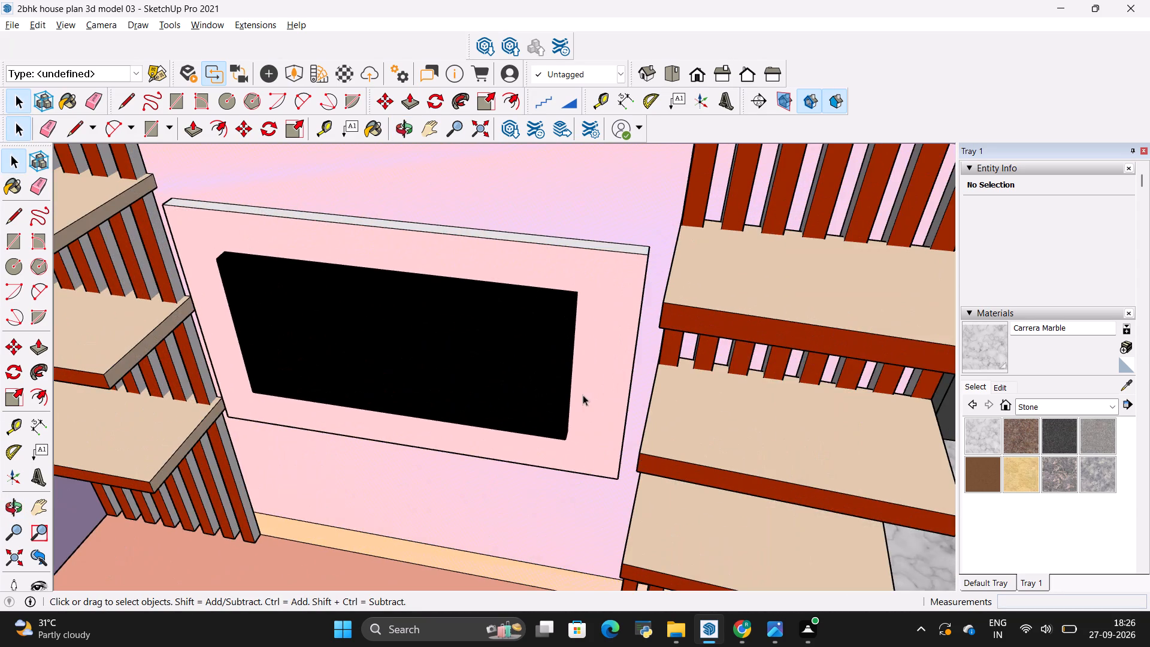
pyautogui.scroll(-5, 586, 395)
pyautogui.scroll(-2, 601, 492)
pyautogui.moveTo(553, 516); pyautogui.dragTo(679, 387, button='middle')
pyautogui.moveTo(679, 386); pyautogui.dragTo(256, 539, button='middle')
pyautogui.scroll(-16, 745, 410)
pyautogui.scroll(-6, 783, 399)
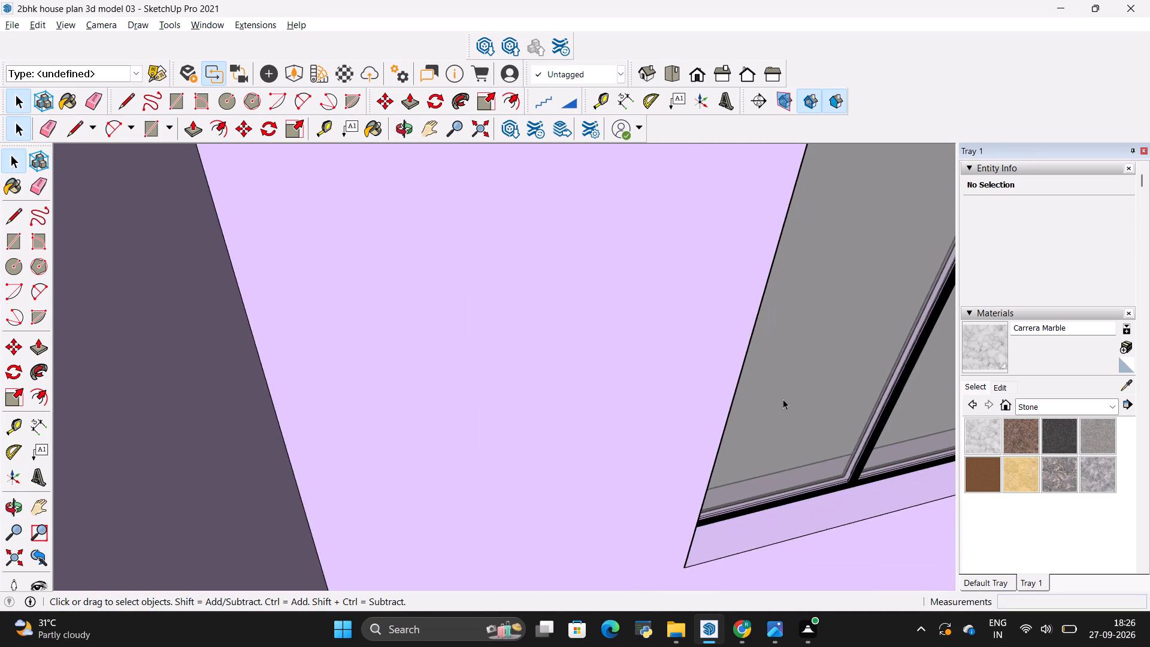
pyautogui.scroll(-19, 783, 399)
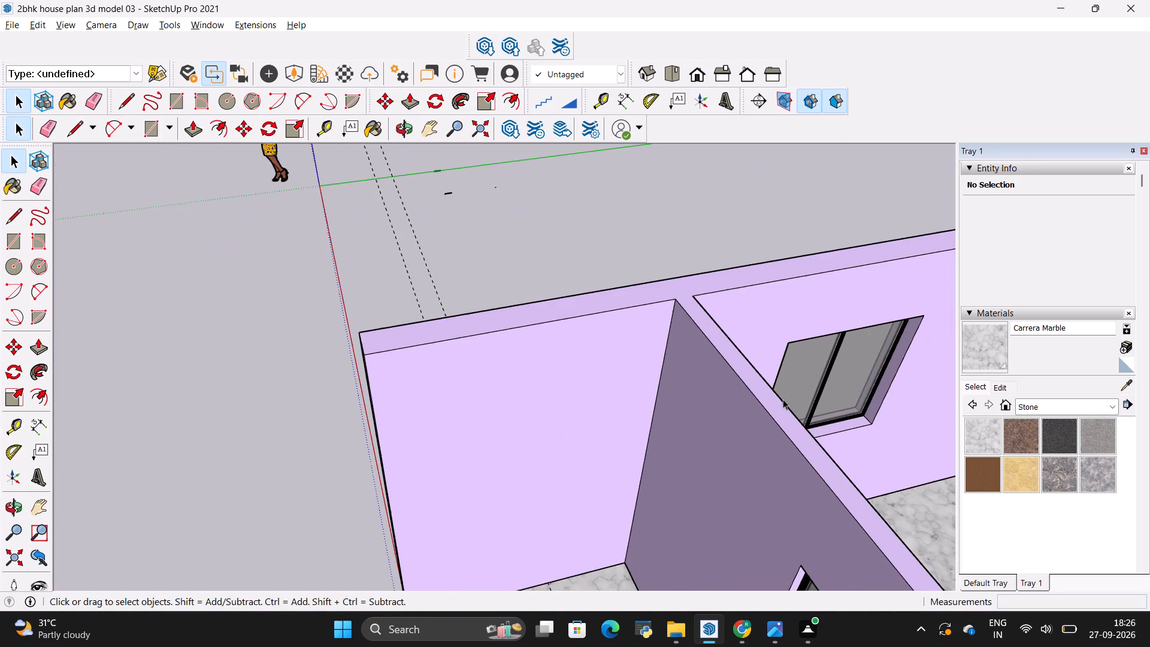
pyautogui.scroll(-5, 783, 399)
pyautogui.moveTo(787, 401); pyautogui.dragTo(498, 333, button='middle')
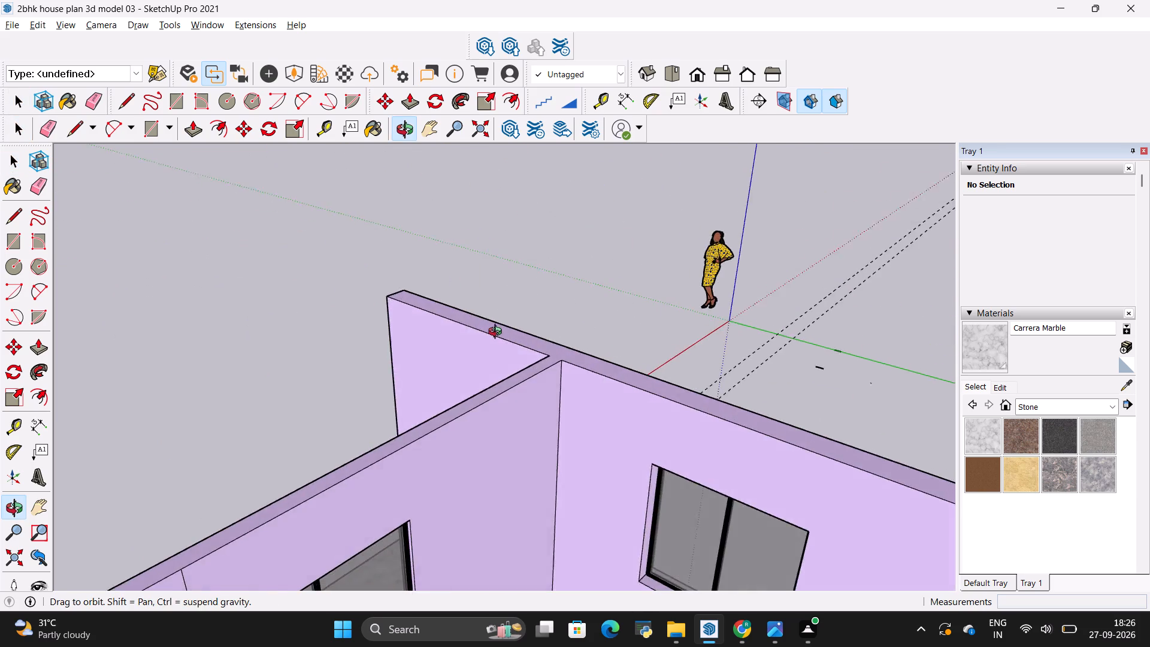
pyautogui.moveTo(498, 333); pyautogui.dragTo(495, 333, button='middle')
pyautogui.moveTo(487, 331); pyautogui.dragTo(895, 400, button='middle')
pyautogui.scroll(-11, 637, 373)
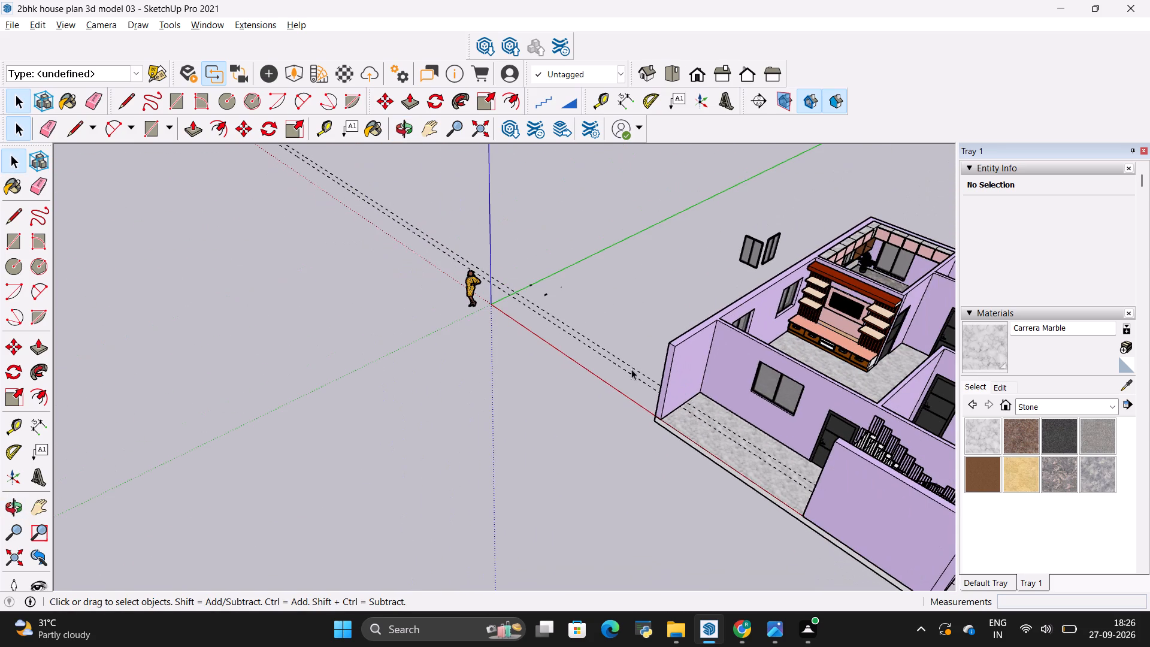
pyautogui.scroll(8, 937, 274)
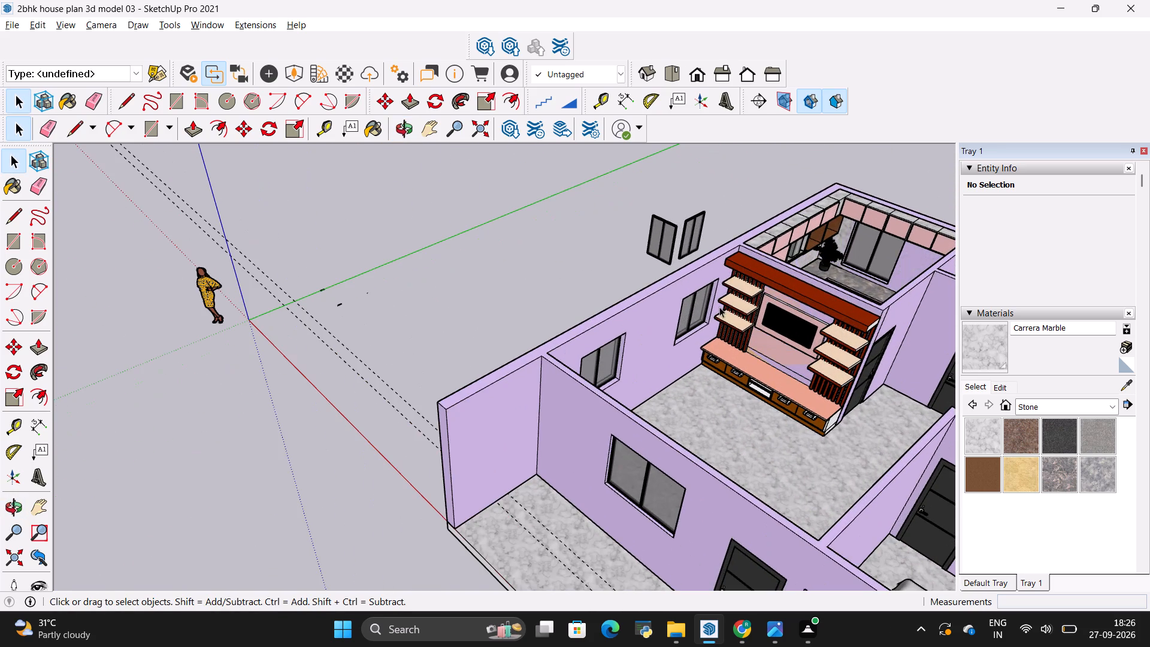
pyautogui.moveTo(496, 343); pyautogui.dragTo(737, 359, button='middle')
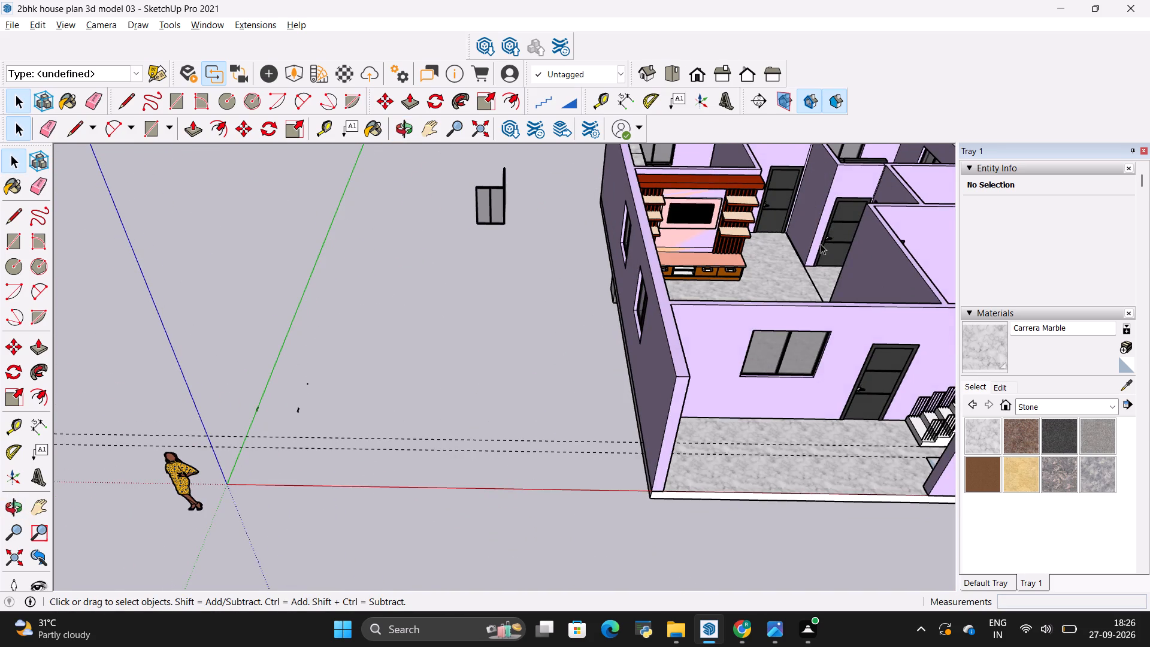
pyautogui.scroll(-8, 821, 247)
pyautogui.scroll(12, 733, 150)
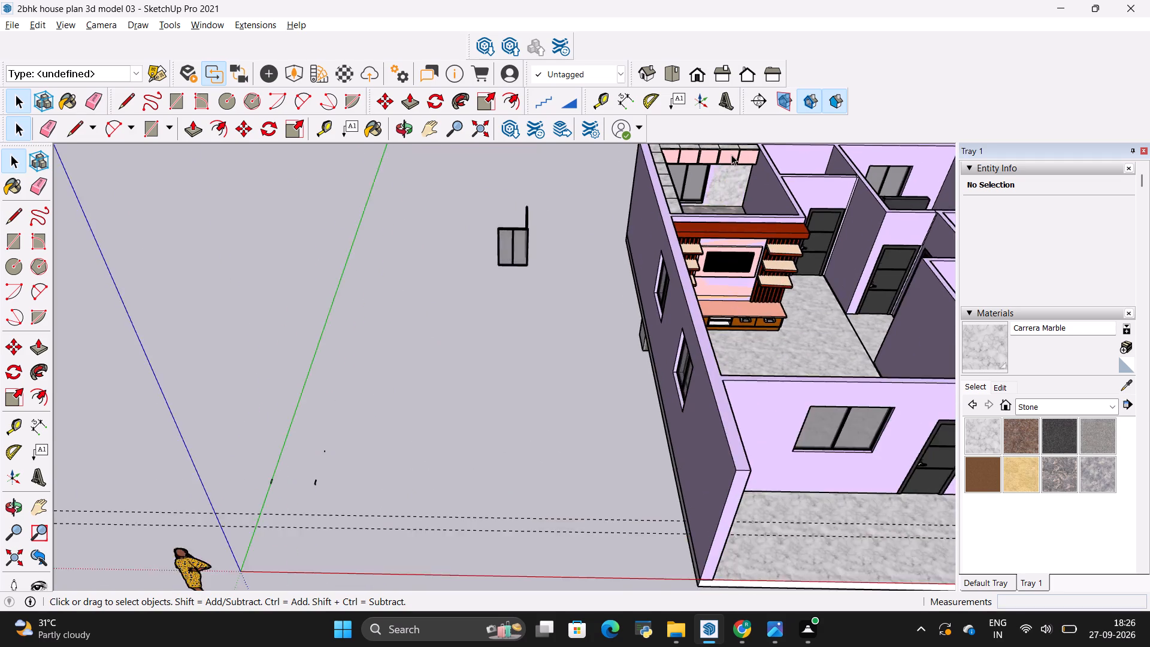
pyautogui.scroll(11, 731, 155)
pyautogui.scroll(-5, 821, 333)
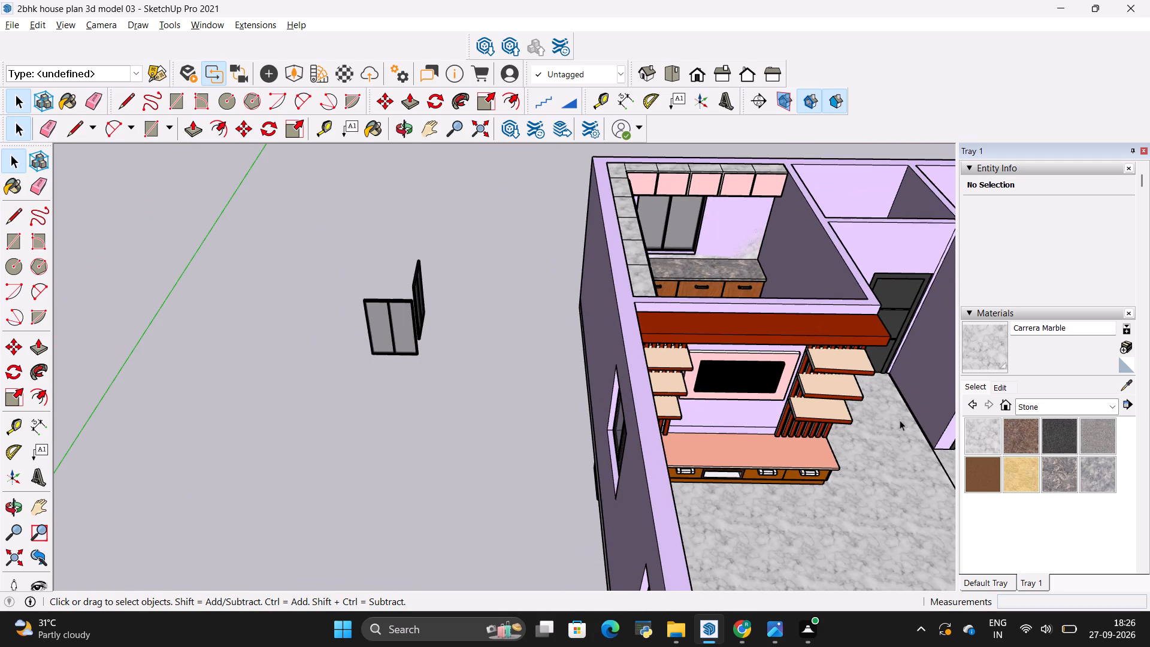
pyautogui.moveTo(900, 420); pyautogui.dragTo(734, 414, button='middle')
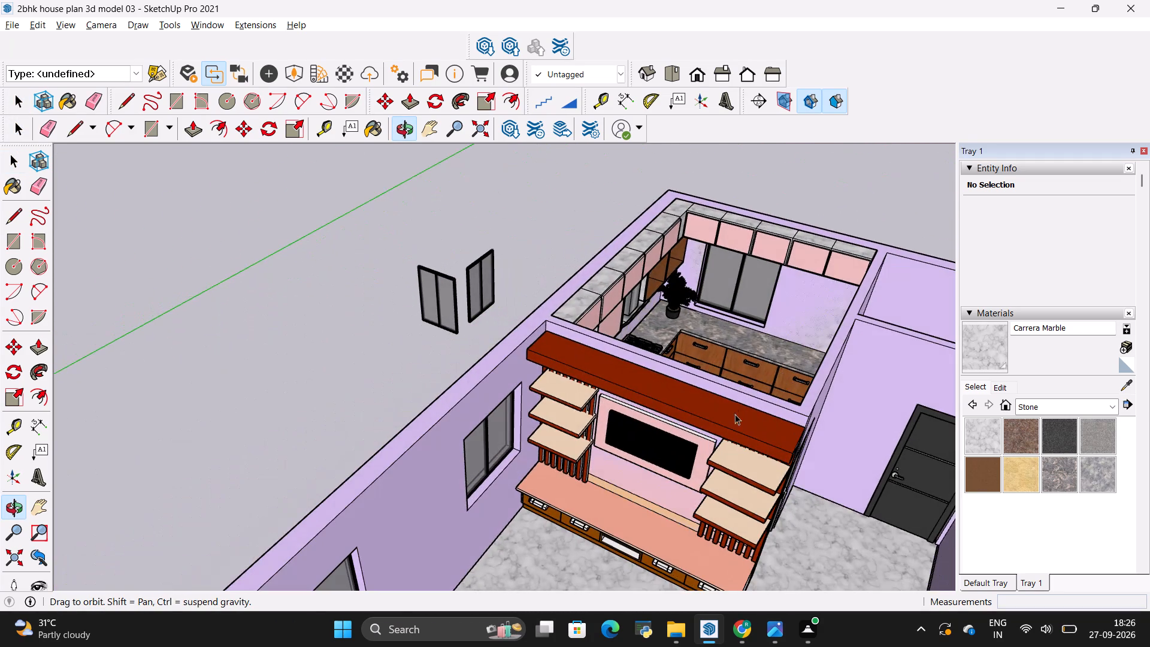
pyautogui.scroll(3, 800, 165)
pyautogui.scroll(-5, 715, 282)
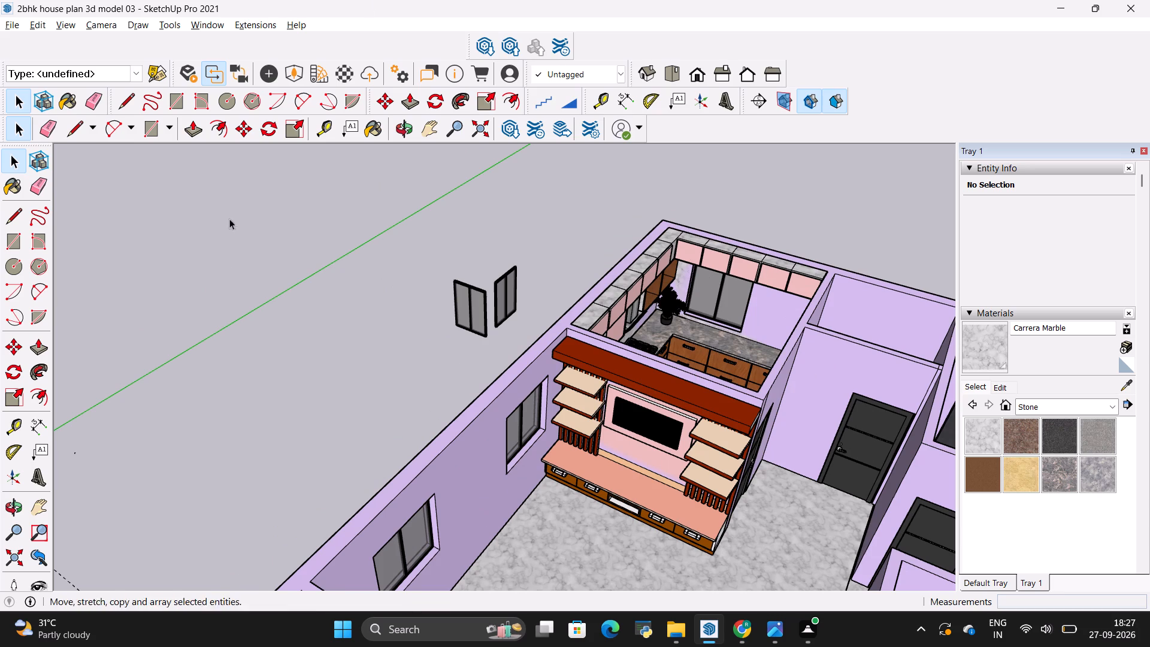
pyautogui.scroll(-4, 340, 370)
pyautogui.scroll(4, 613, 338)
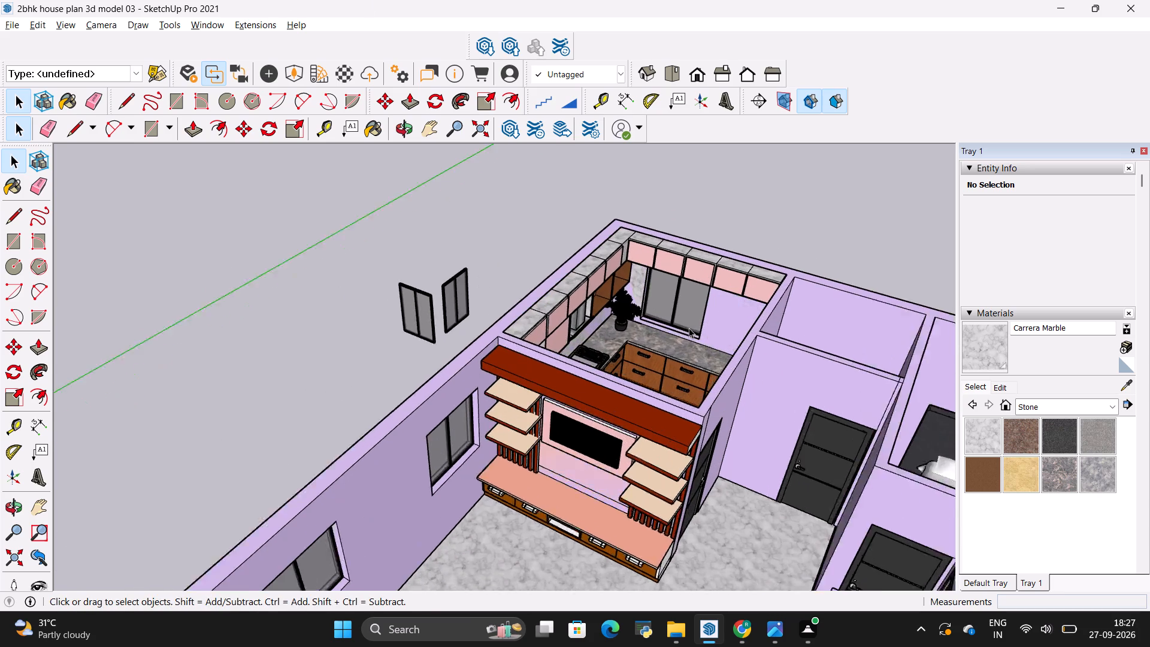
pyautogui.scroll(5, 603, 373)
pyautogui.scroll(-16, 519, 395)
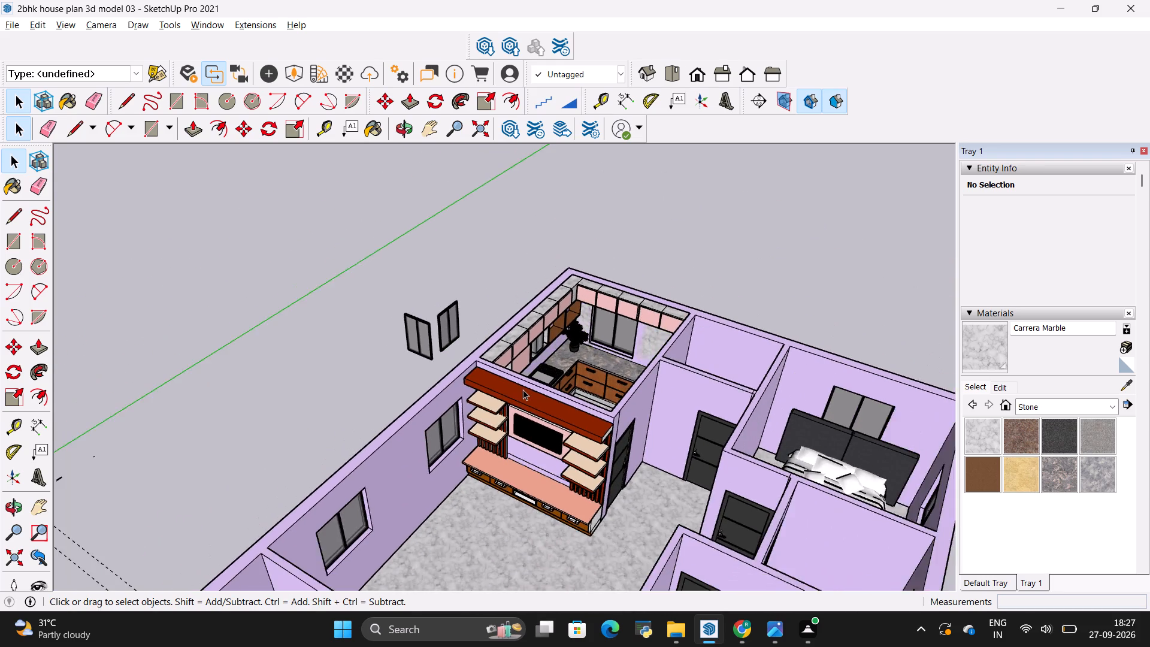
pyautogui.scroll(-10, 523, 389)
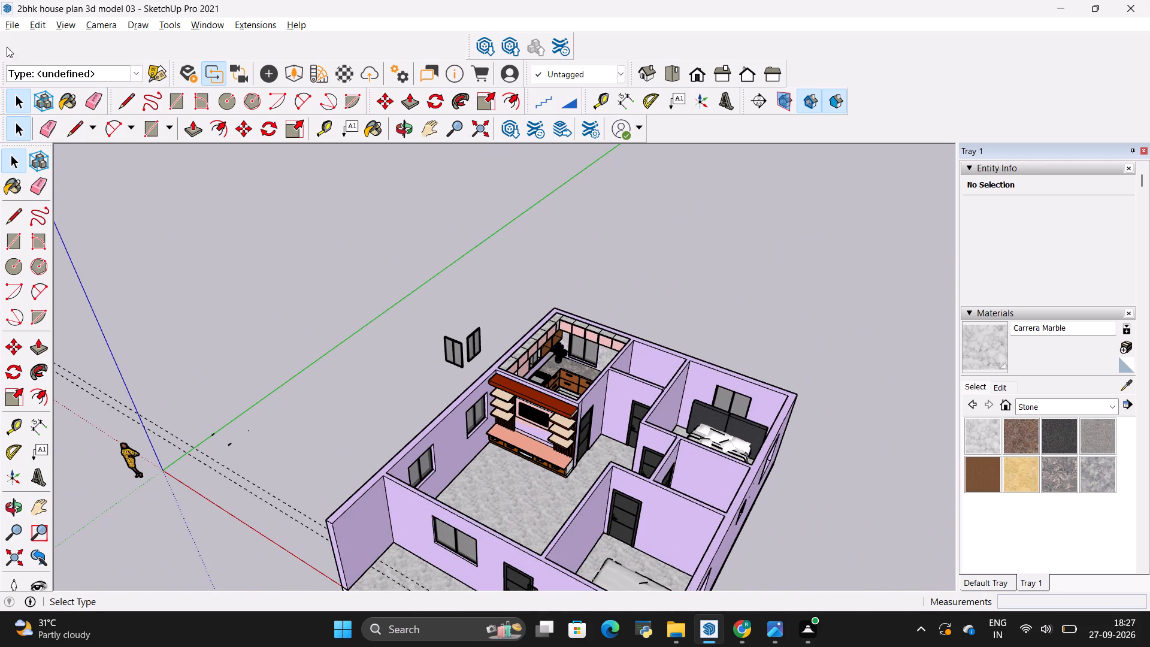
# Import the sofa model 2222 from the Downloads folder and place it outside the house, beside the living room's outer wall.
pyautogui.click(5, 19)
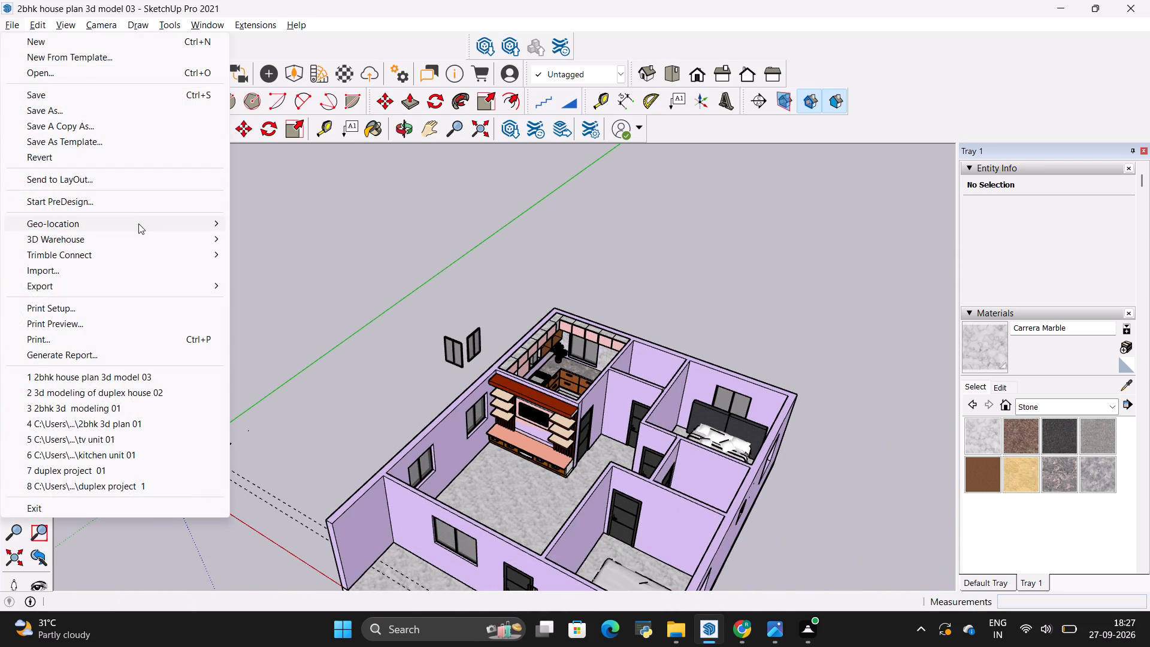
pyautogui.click(74, 268)
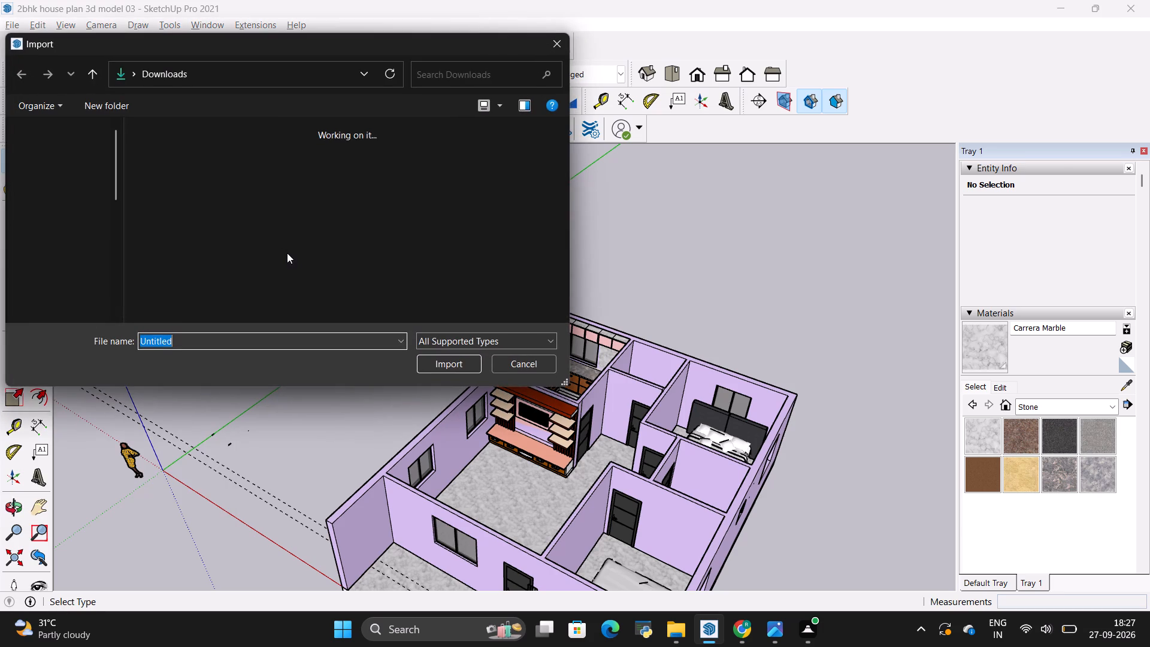
pyautogui.scroll(-3, 353, 218)
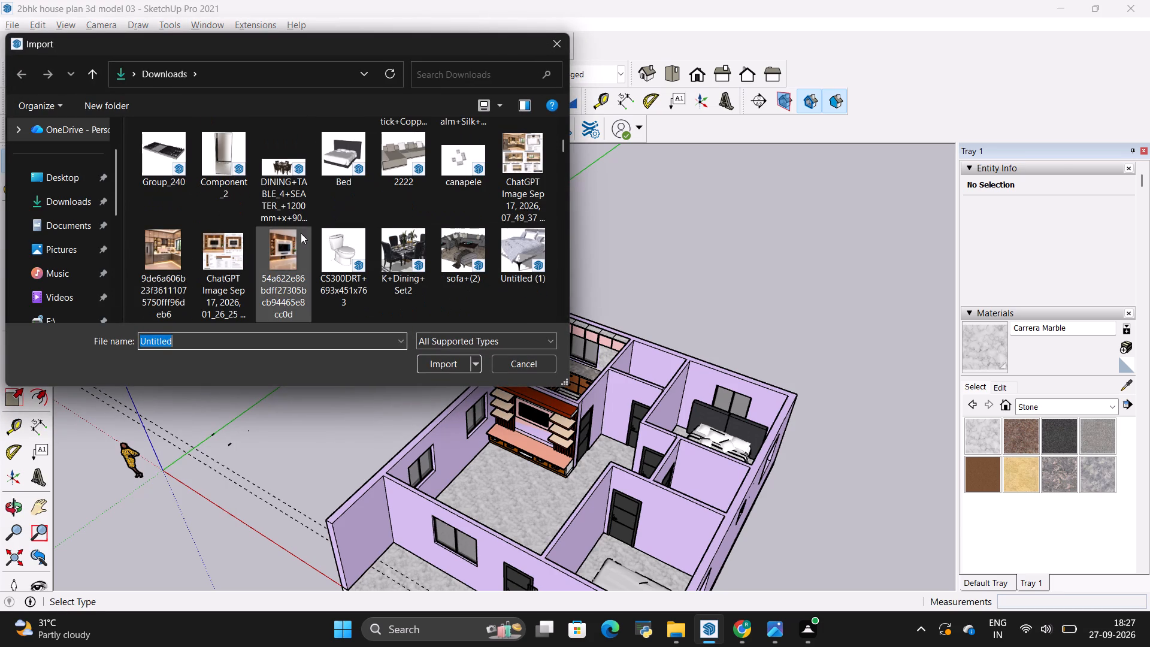
pyautogui.scroll(1, 313, 225)
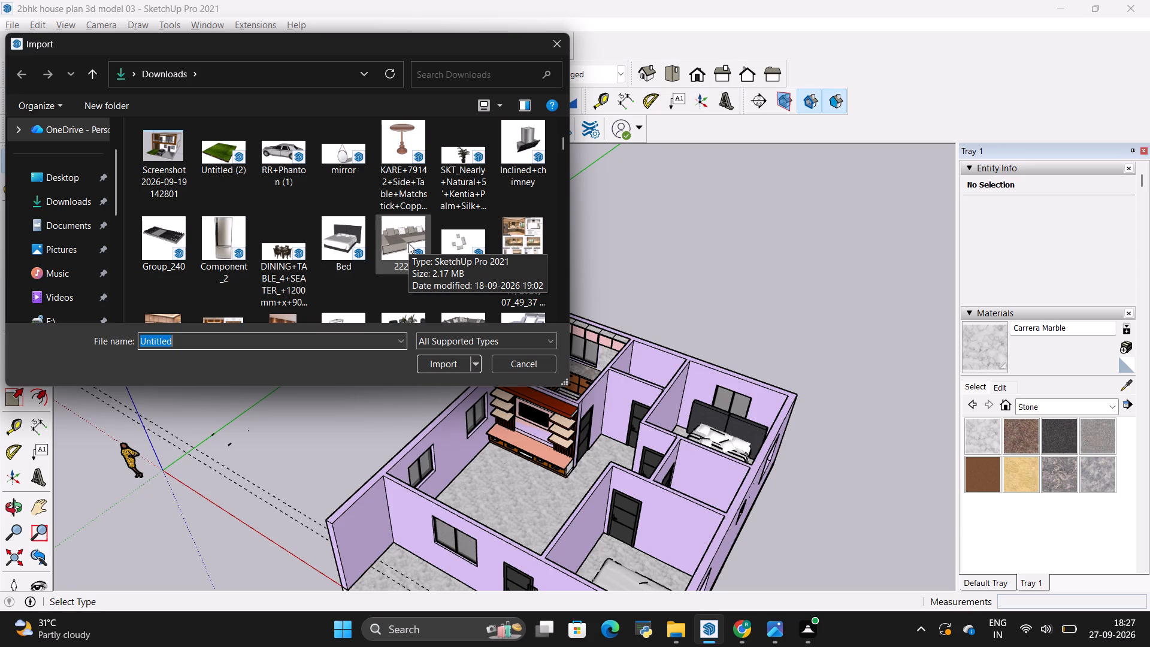
pyautogui.click(408, 243)
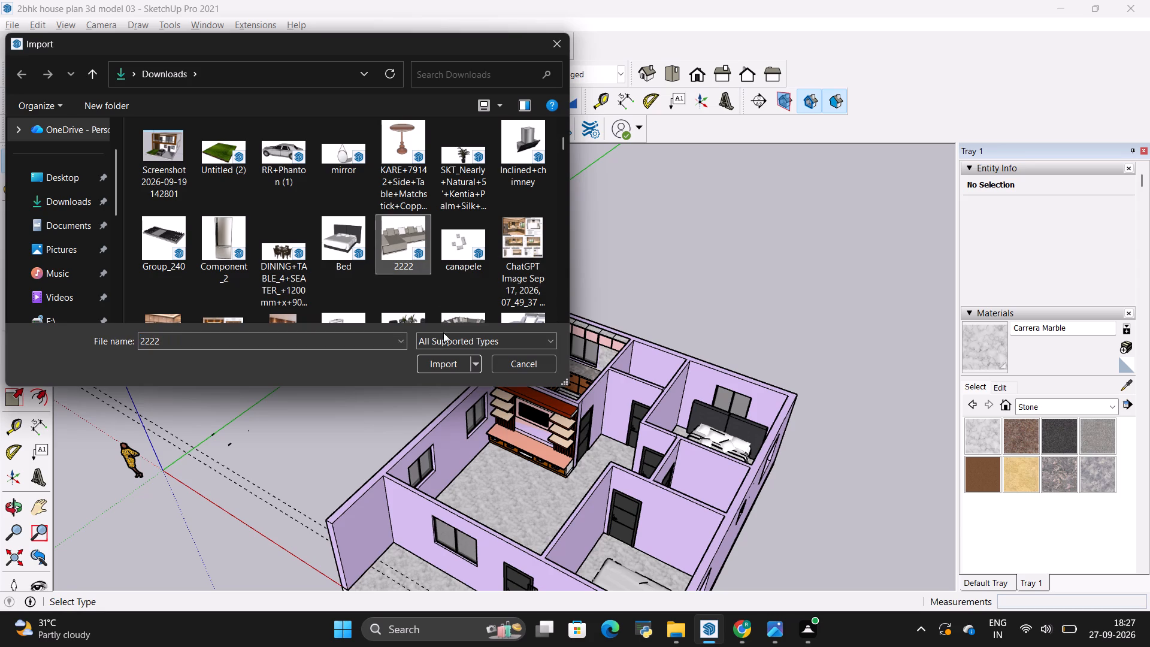
pyautogui.click(442, 359)
pyautogui.scroll(-2, 456, 309)
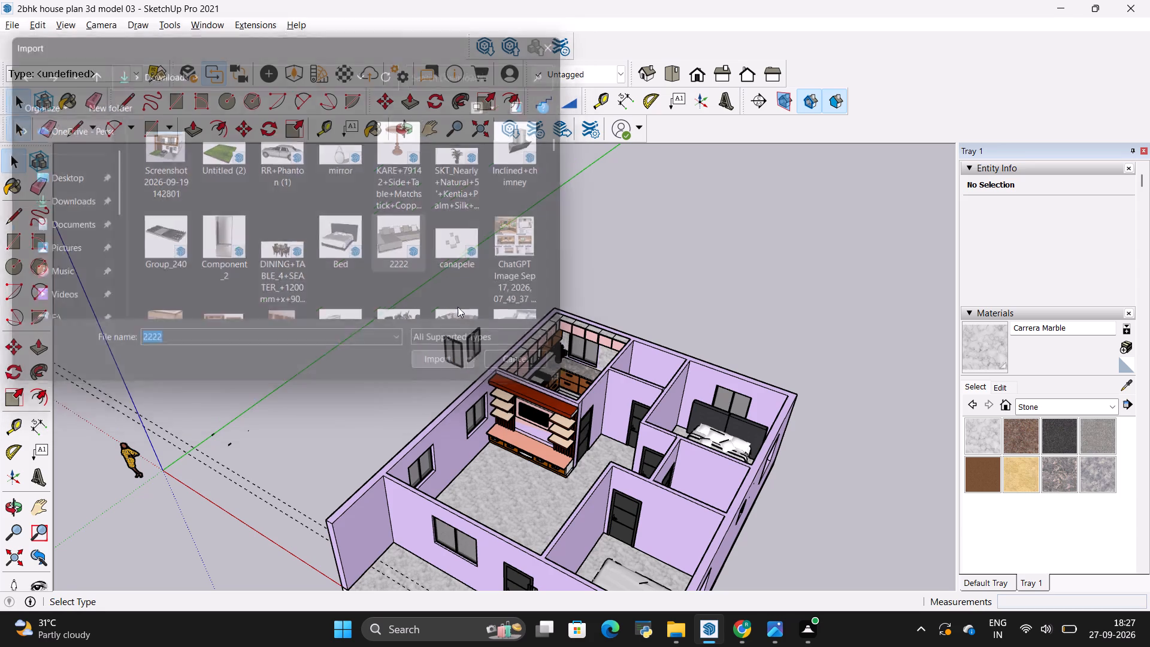
pyautogui.scroll(8, 522, 588)
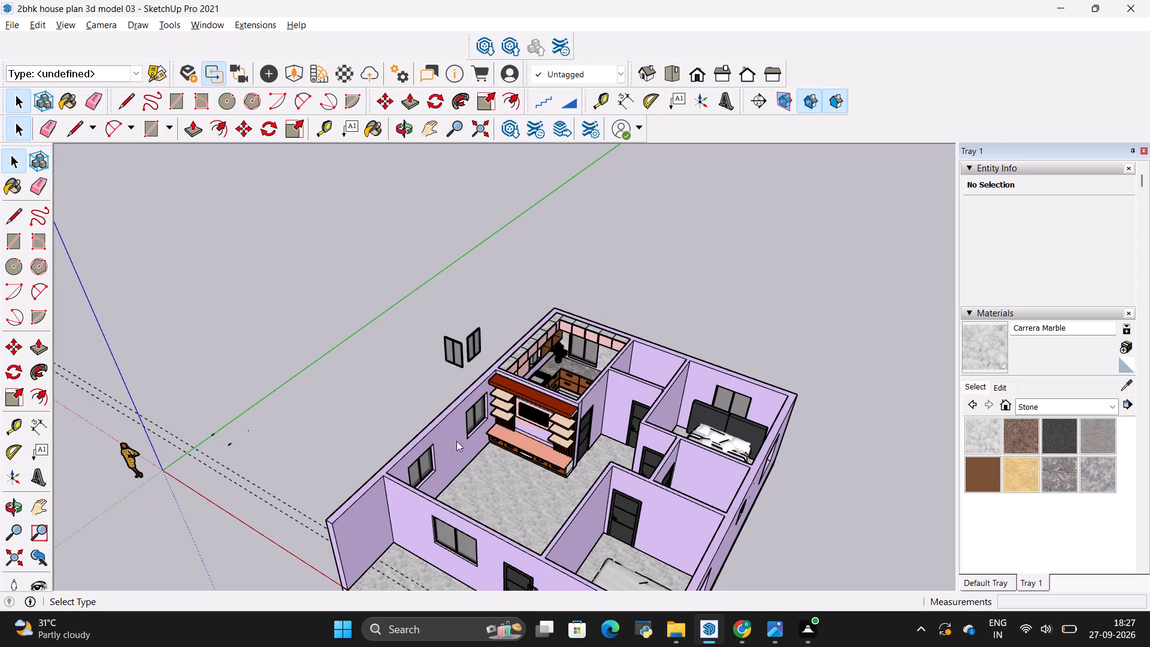
pyautogui.click(331, 397)
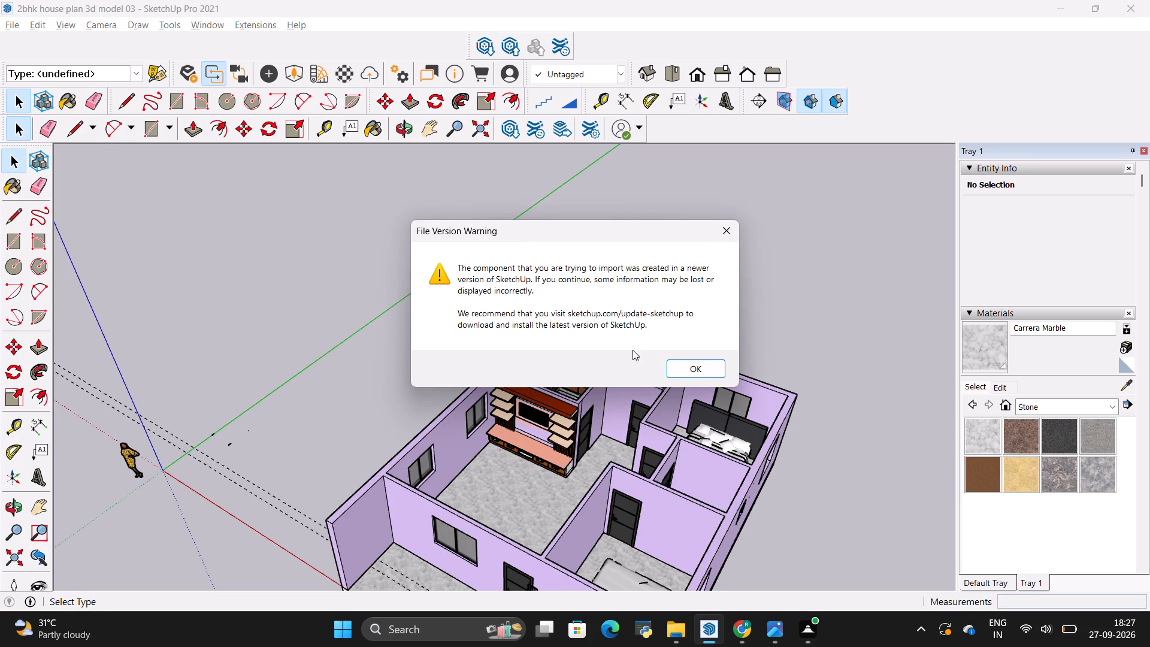
pyautogui.click(678, 364)
pyautogui.scroll(1, 354, 397)
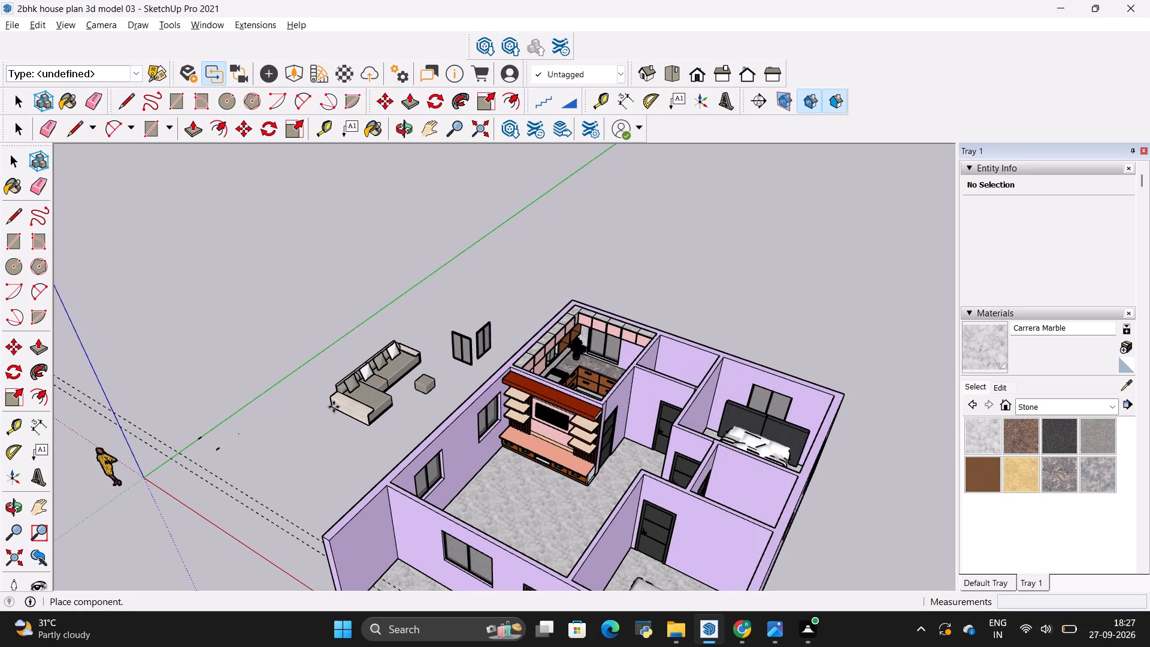
pyautogui.click(334, 407)
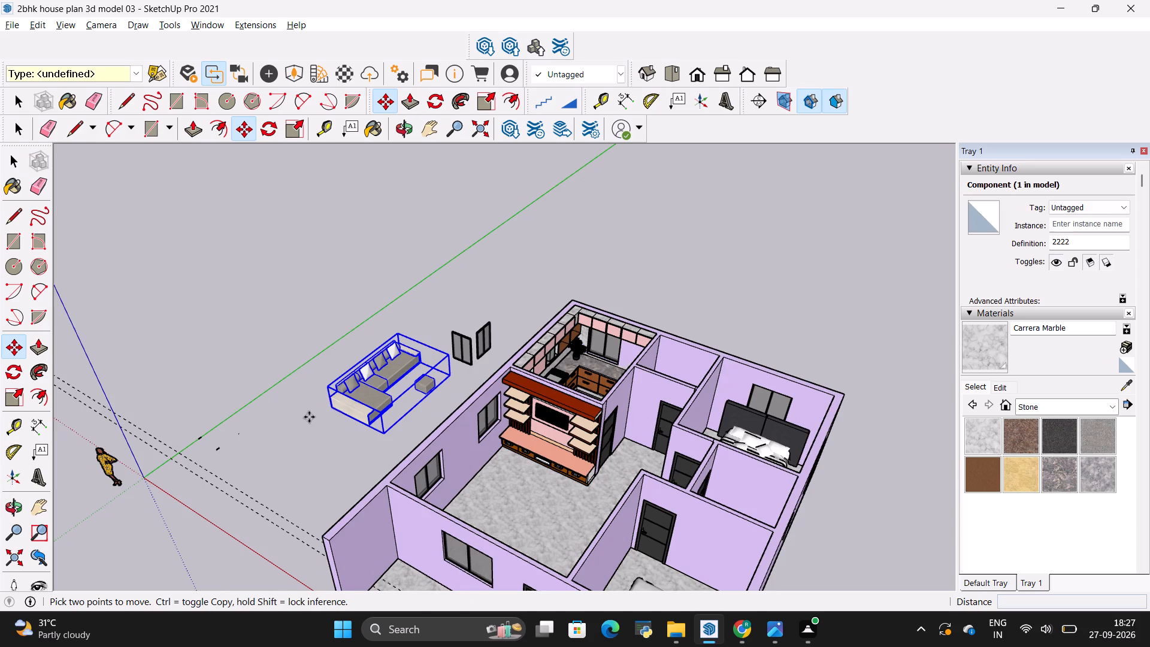
# Move the sofa set by its bottom corner about 24' onto the living room floor, into the corner between the front wall and windowed side wall.
pyautogui.scroll(5, 309, 417)
pyautogui.scroll(-4, 311, 412)
pyautogui.scroll(-5, 579, 446)
pyautogui.scroll(-1, 624, 474)
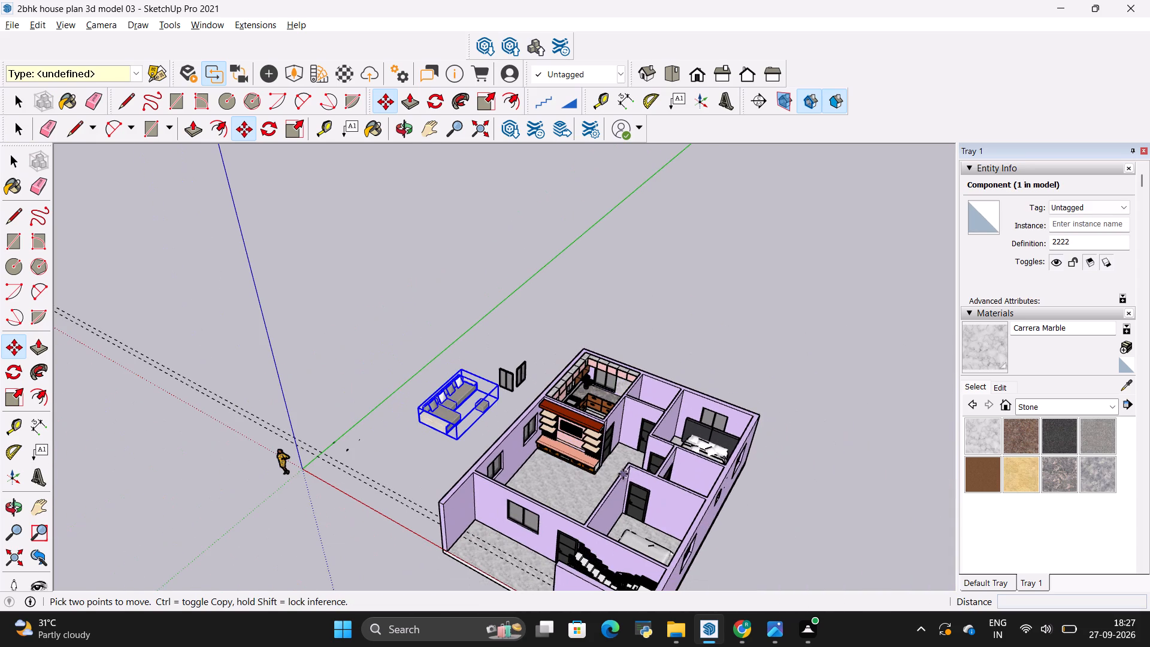
pyautogui.moveTo(581, 530); pyautogui.dragTo(621, 576, button='middle')
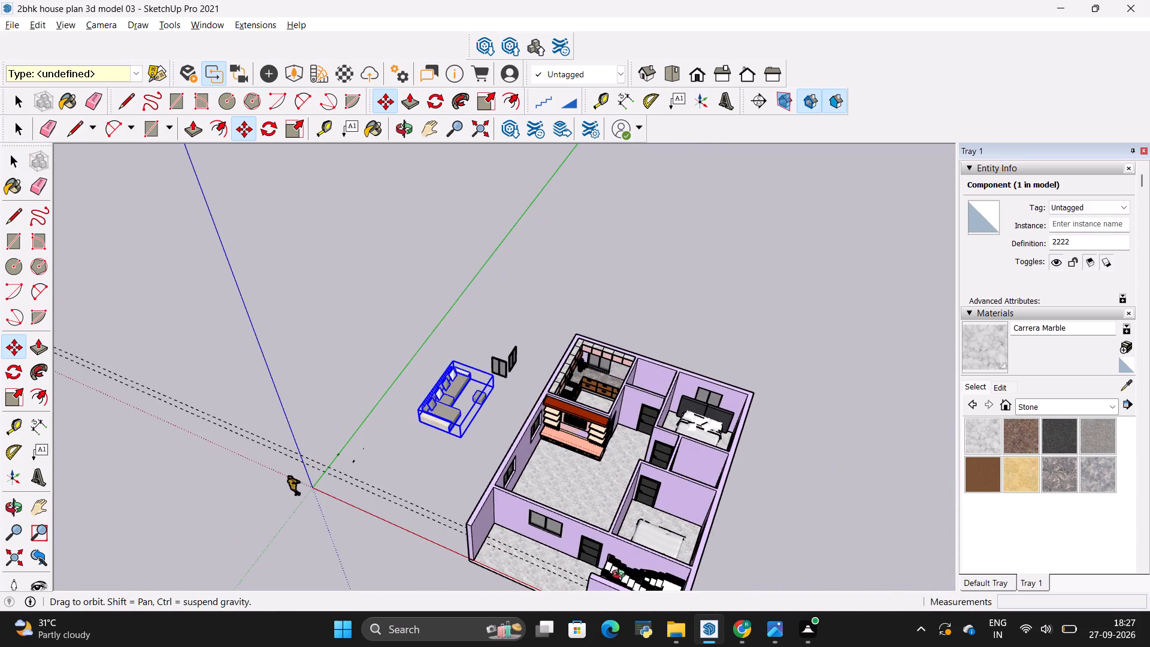
pyautogui.moveTo(621, 576); pyautogui.dragTo(562, 572, button='middle')
pyautogui.scroll(3, 371, 359)
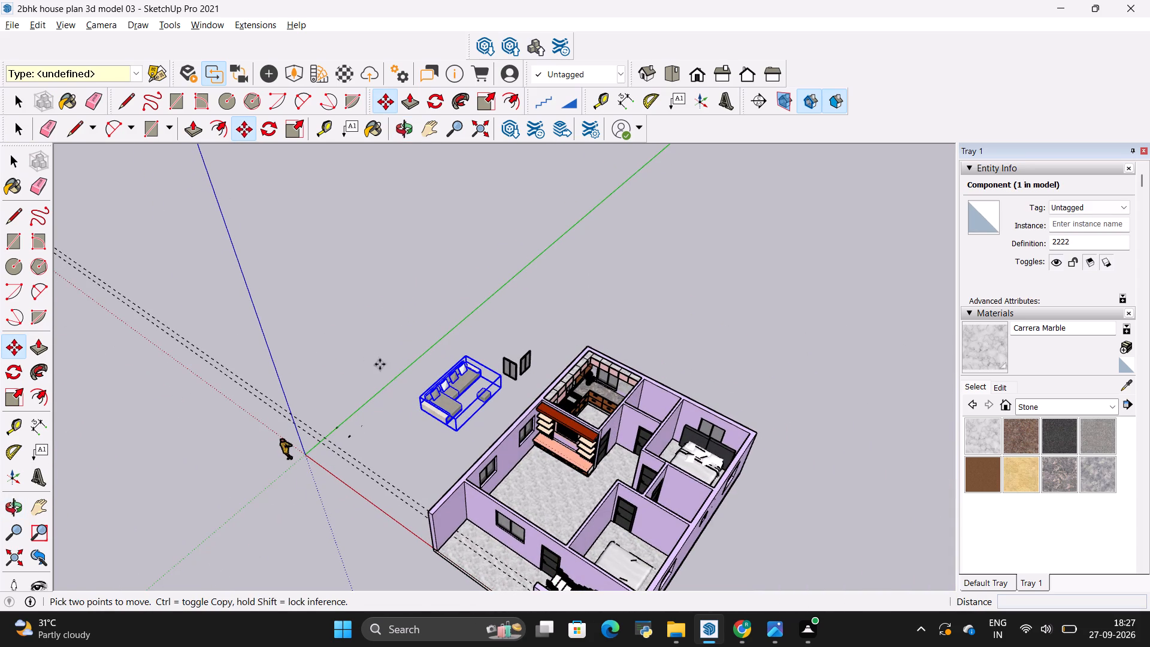
pyautogui.scroll(2, 380, 364)
pyautogui.scroll(3, 468, 457)
pyautogui.scroll(9, 517, 464)
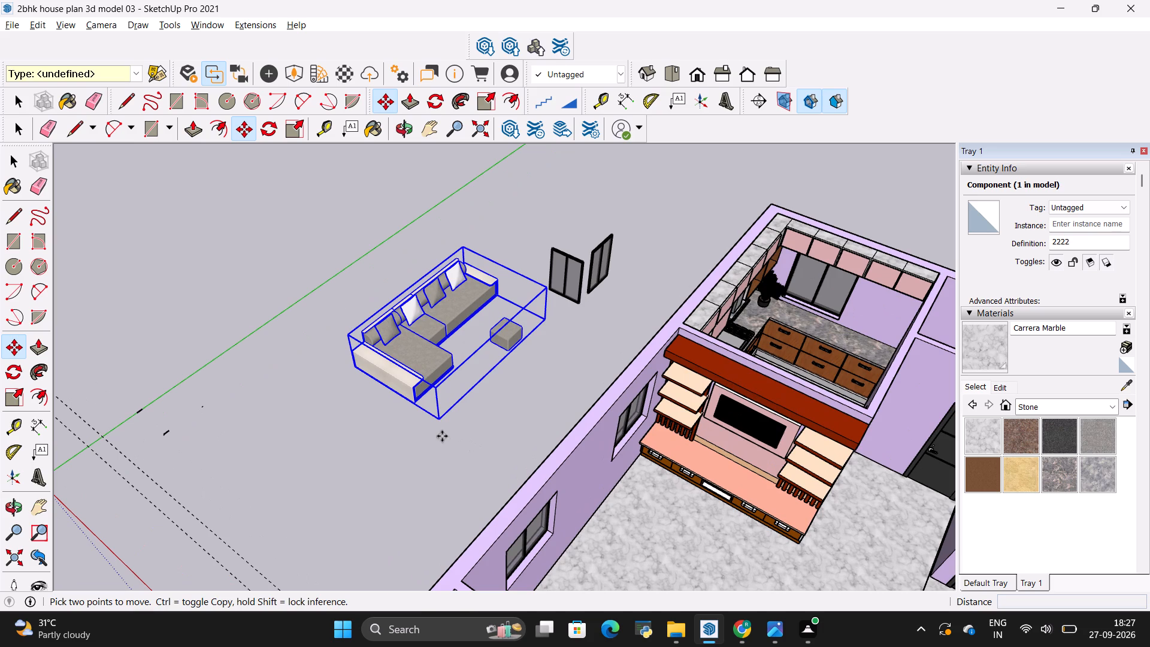
pyautogui.press('m')
pyautogui.click(437, 421)
pyautogui.scroll(-5, 588, 441)
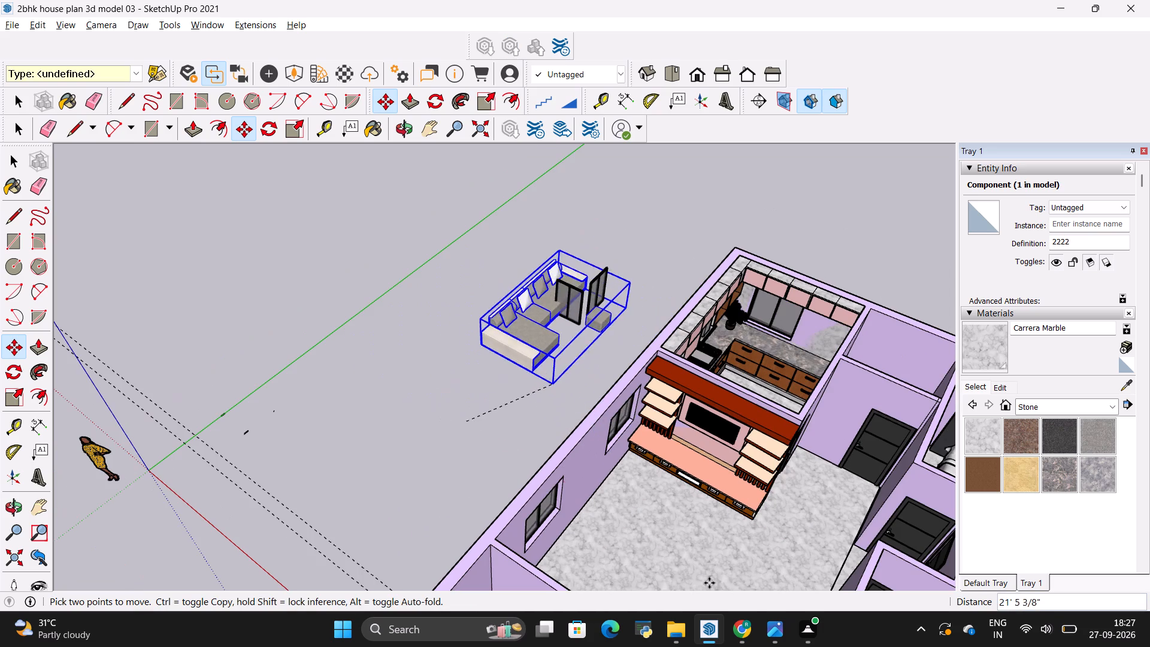
pyautogui.moveTo(677, 552); pyautogui.dragTo(491, 528, button='middle')
pyautogui.scroll(-5, 505, 462)
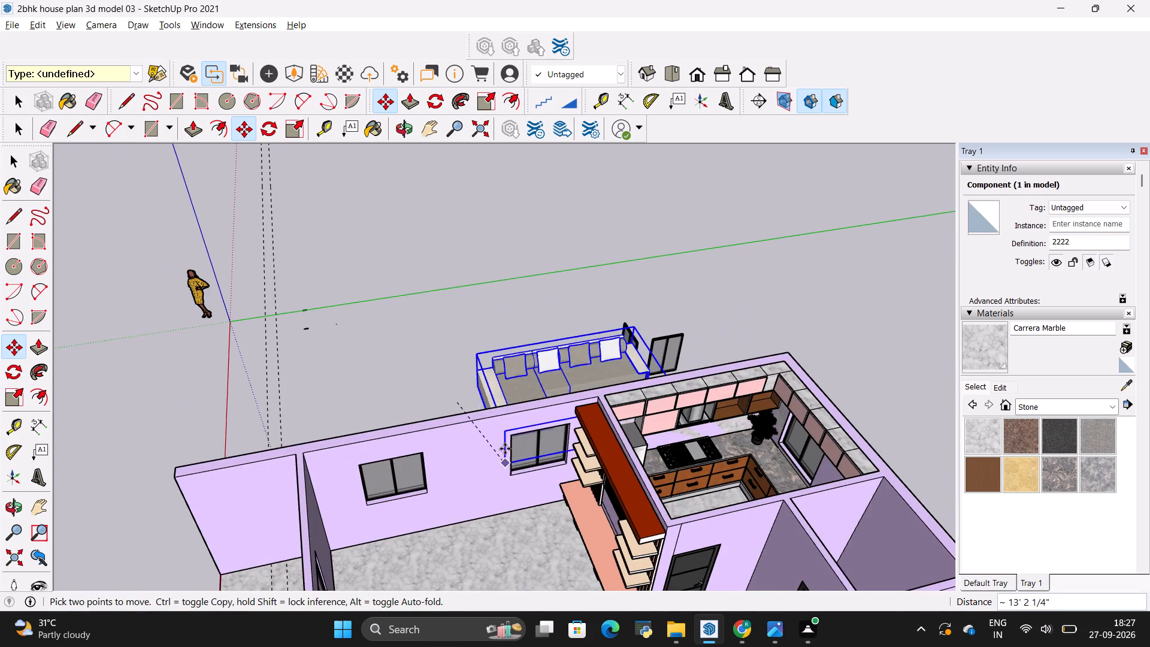
pyautogui.scroll(-6, 505, 449)
pyautogui.scroll(10, 437, 559)
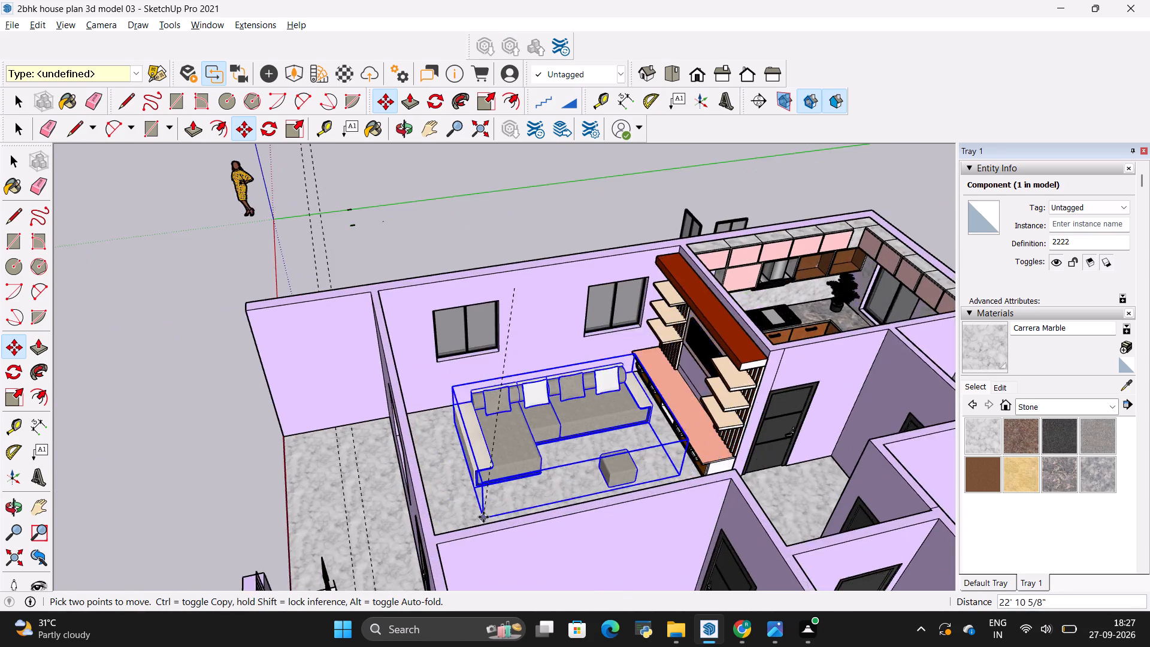
pyautogui.scroll(3, 483, 517)
pyautogui.moveTo(483, 516); pyautogui.dragTo(453, 569, button='middle')
pyautogui.scroll(3, 404, 566)
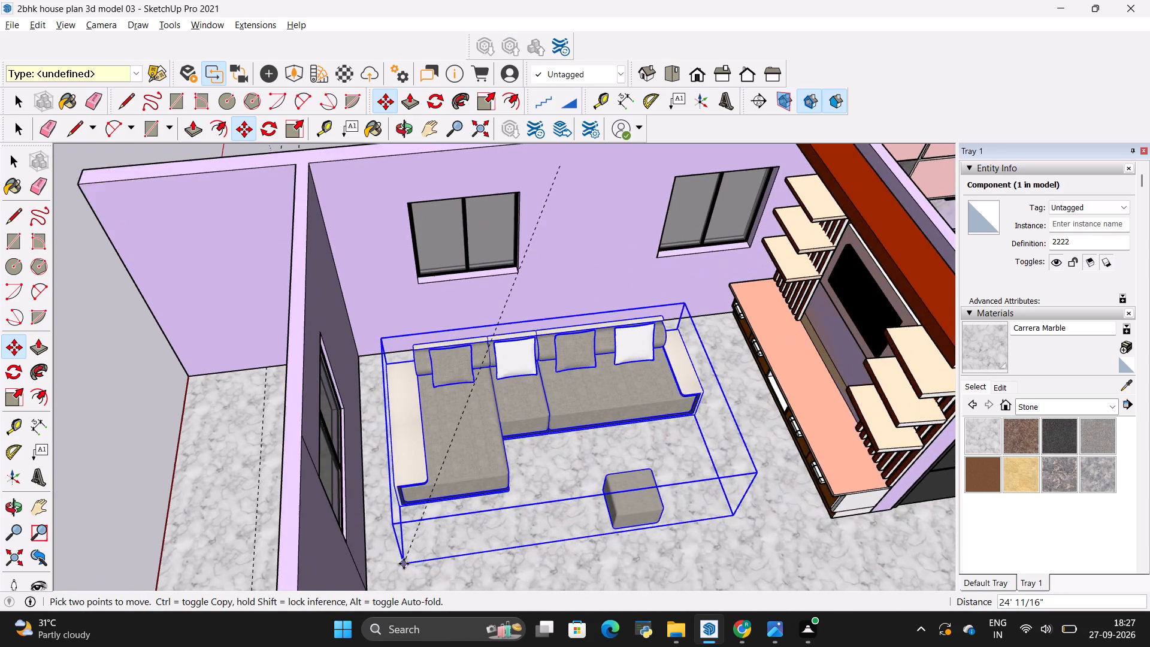
pyautogui.scroll(3, 366, 554)
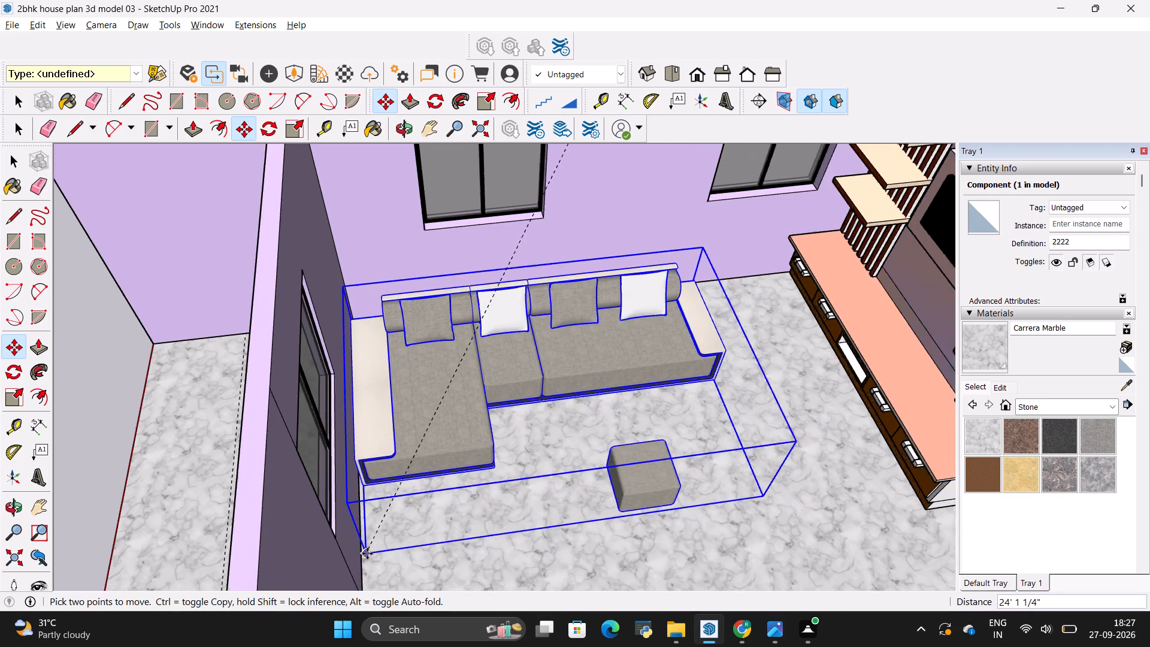
pyautogui.scroll(1, 367, 554)
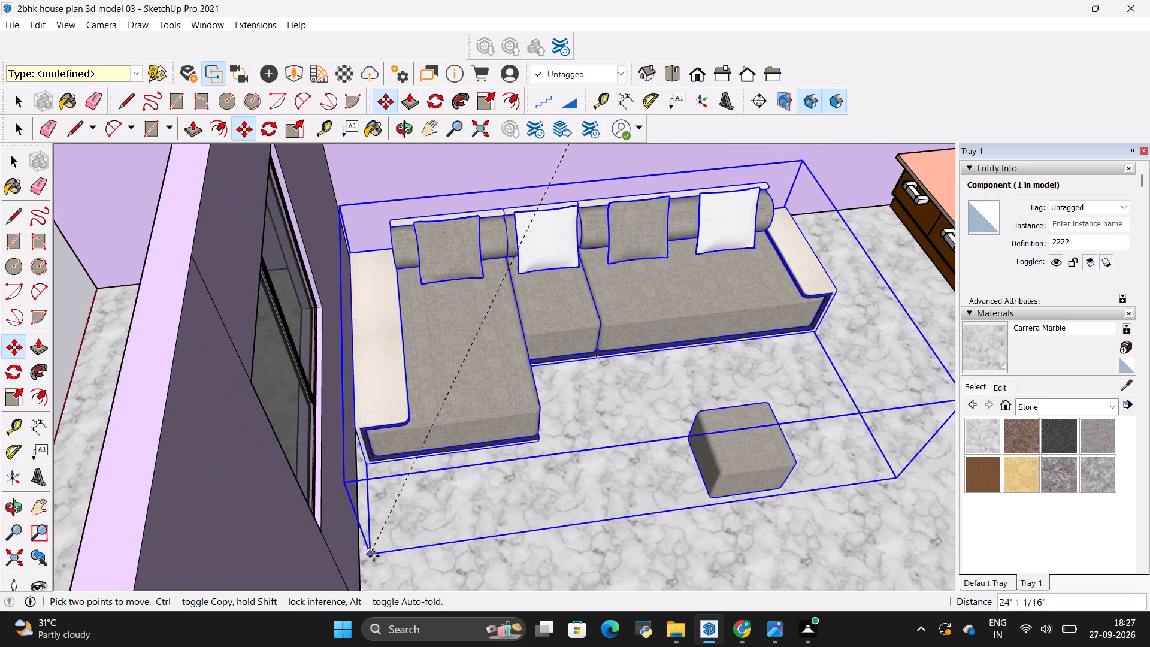
pyautogui.click(393, 560)
pyautogui.scroll(-5, 719, 513)
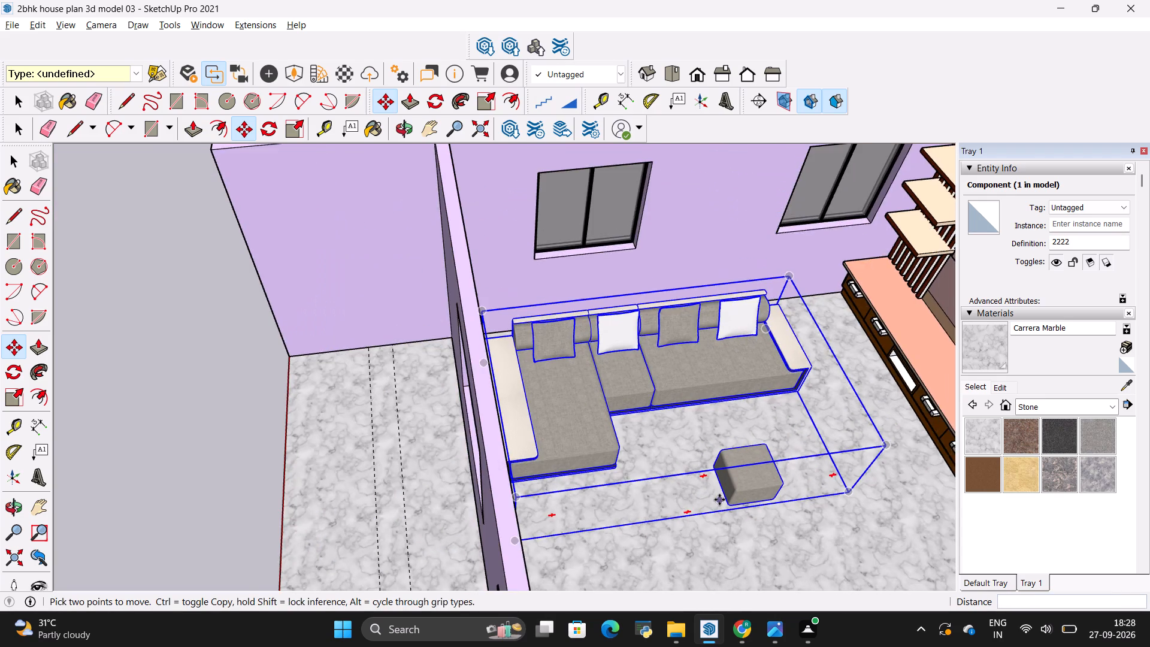
# Deselect the sofa set and examine its placement in the living room from several angles.
pyautogui.scroll(-4, 719, 500)
pyautogui.press('space')
pyautogui.click(562, 183)
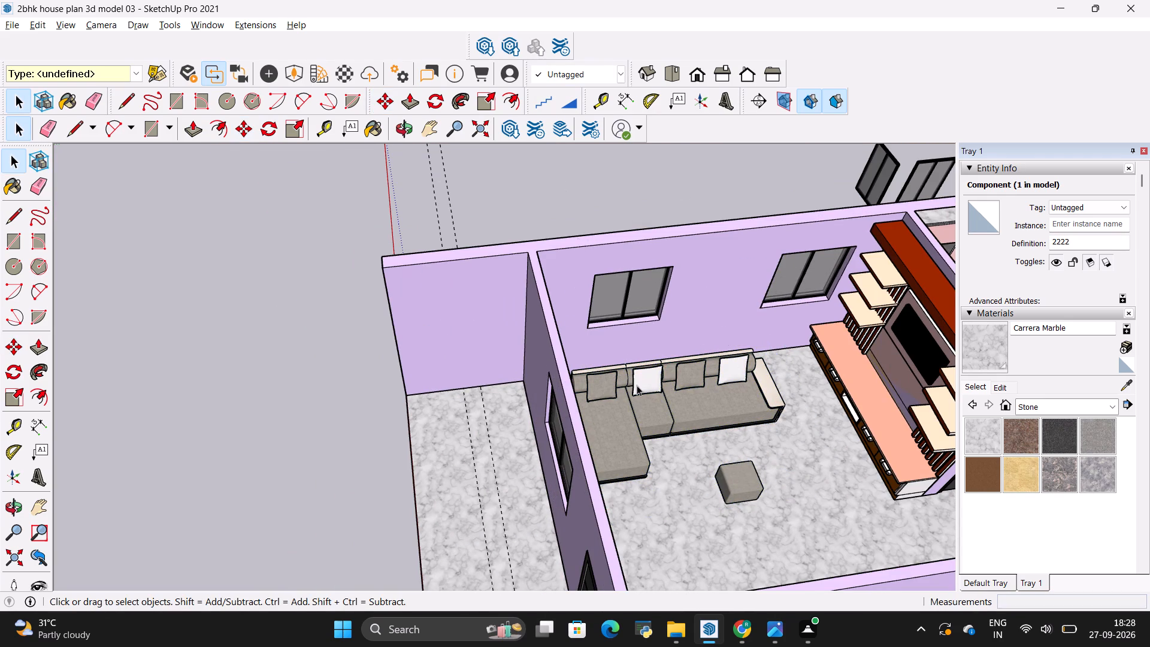
pyautogui.scroll(-5, 611, 443)
pyautogui.moveTo(406, 421); pyautogui.dragTo(607, 516, button='middle')
pyautogui.scroll(-8, 851, 313)
pyautogui.scroll(4, 953, 79)
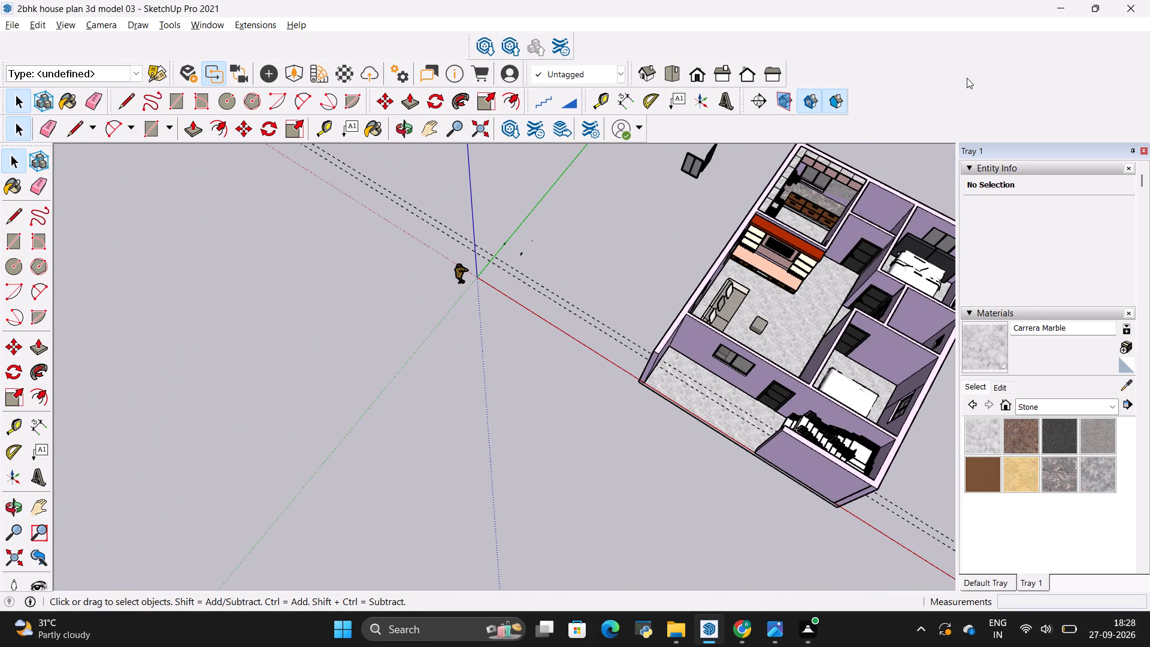
pyautogui.scroll(7, 863, 278)
pyautogui.scroll(4, 736, 383)
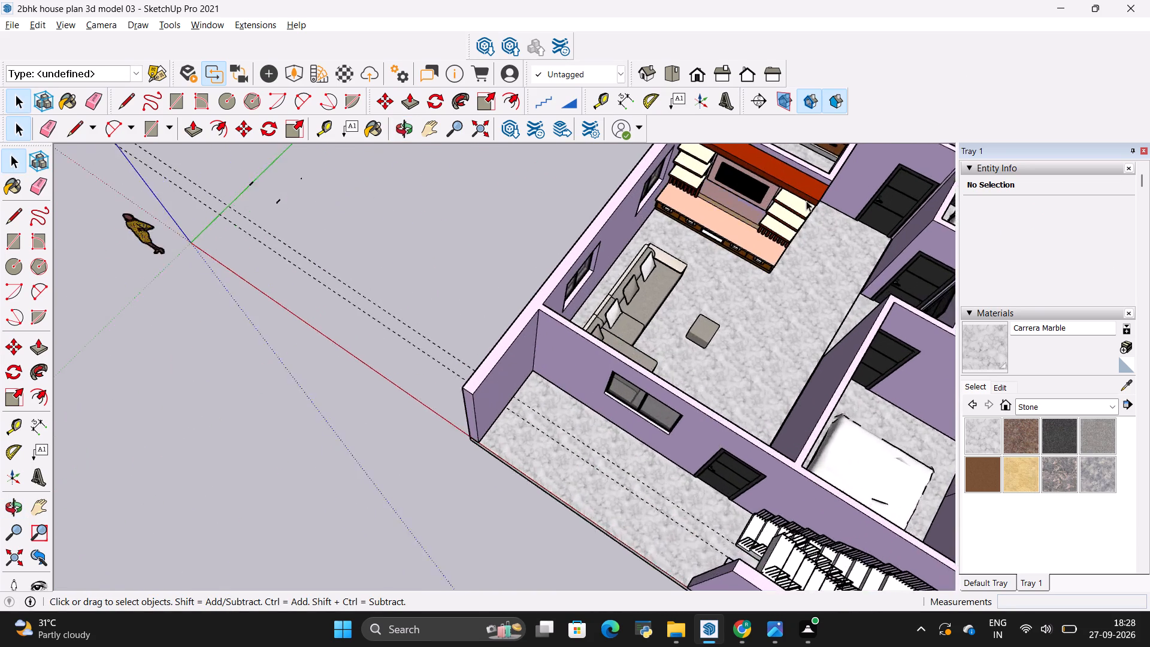
pyautogui.scroll(-9, 691, 416)
pyautogui.scroll(4, 772, 330)
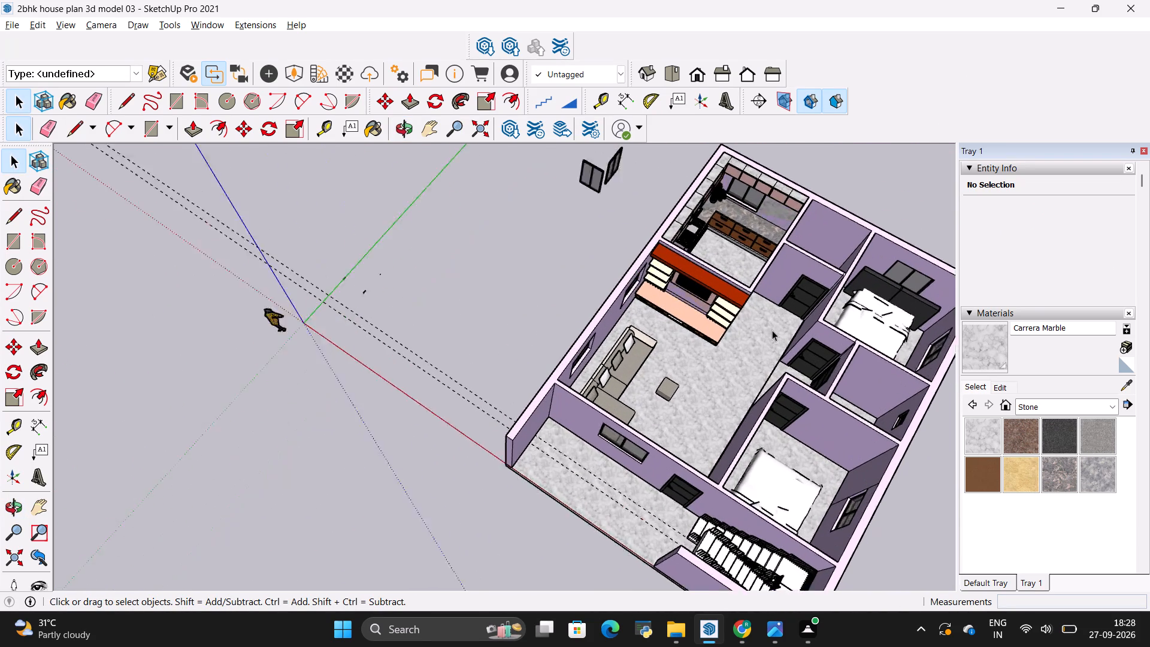
pyautogui.scroll(3, 773, 331)
pyautogui.moveTo(706, 393); pyautogui.dragTo(630, 389, button='middle')
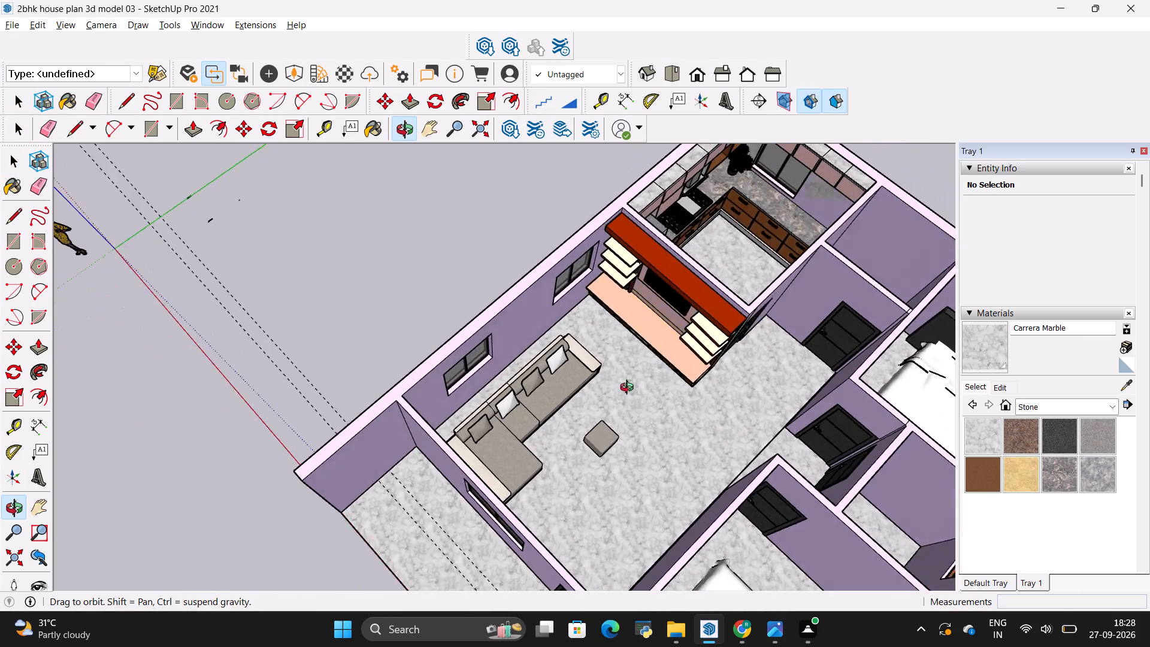
pyautogui.moveTo(630, 389); pyautogui.dragTo(579, 350, button='middle')
pyautogui.scroll(5, 703, 434)
pyautogui.scroll(-1, 652, 399)
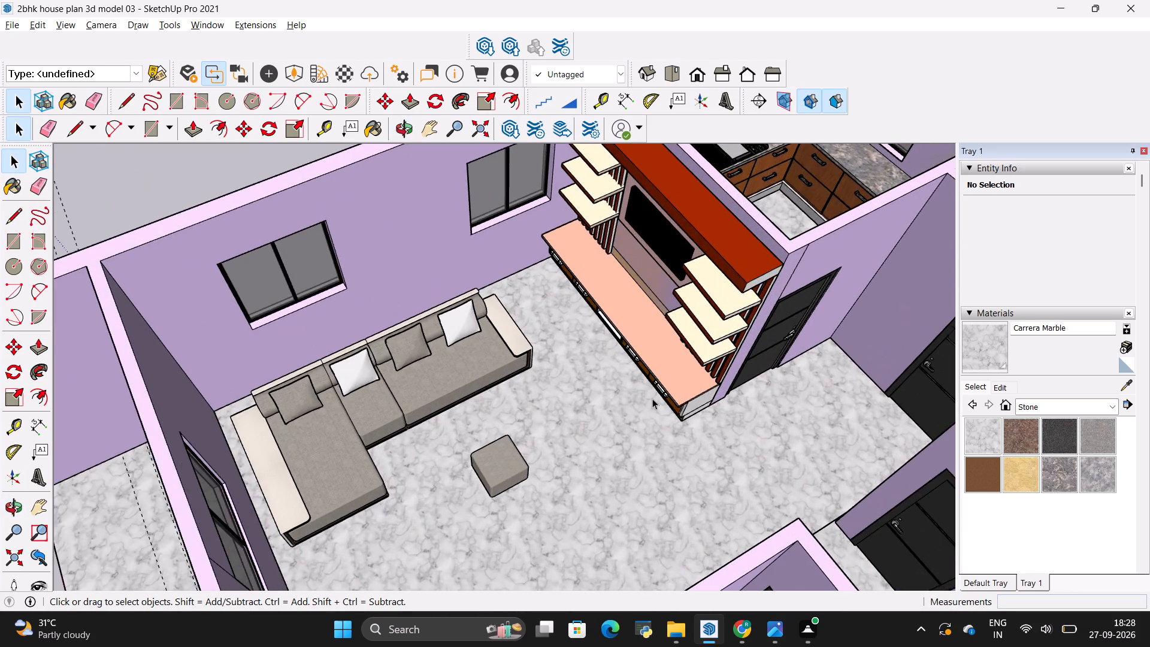
pyautogui.scroll(-2, 652, 398)
pyautogui.scroll(-6, 580, 465)
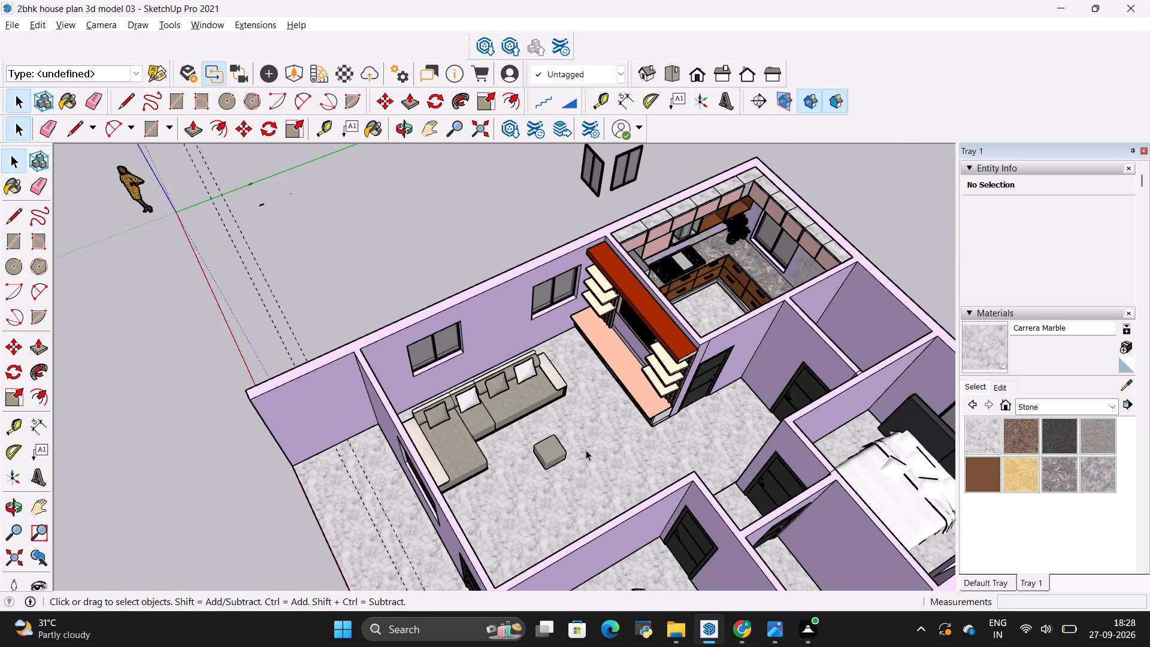
pyautogui.scroll(-10, 586, 450)
pyautogui.moveTo(531, 503); pyautogui.dragTo(665, 516, button='middle')
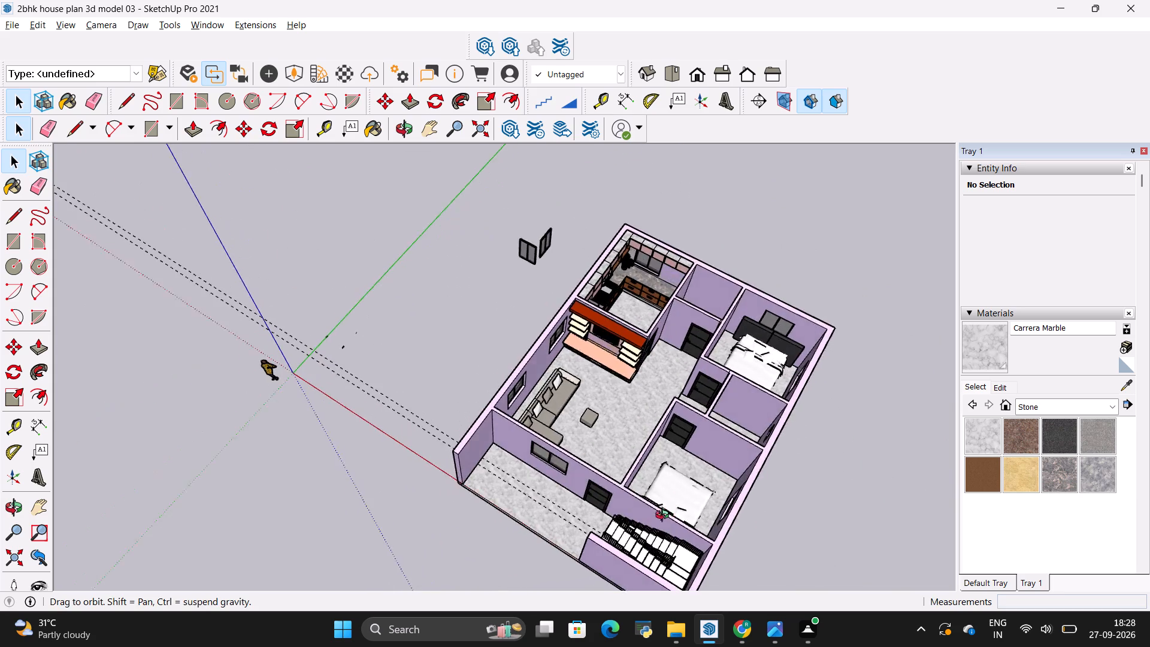
pyautogui.moveTo(665, 516); pyautogui.dragTo(752, 494, button='middle')
# Examine the living room with its sofa, ottoman and TV unit, along with the overall house layout.
pyautogui.scroll(14, 628, 393)
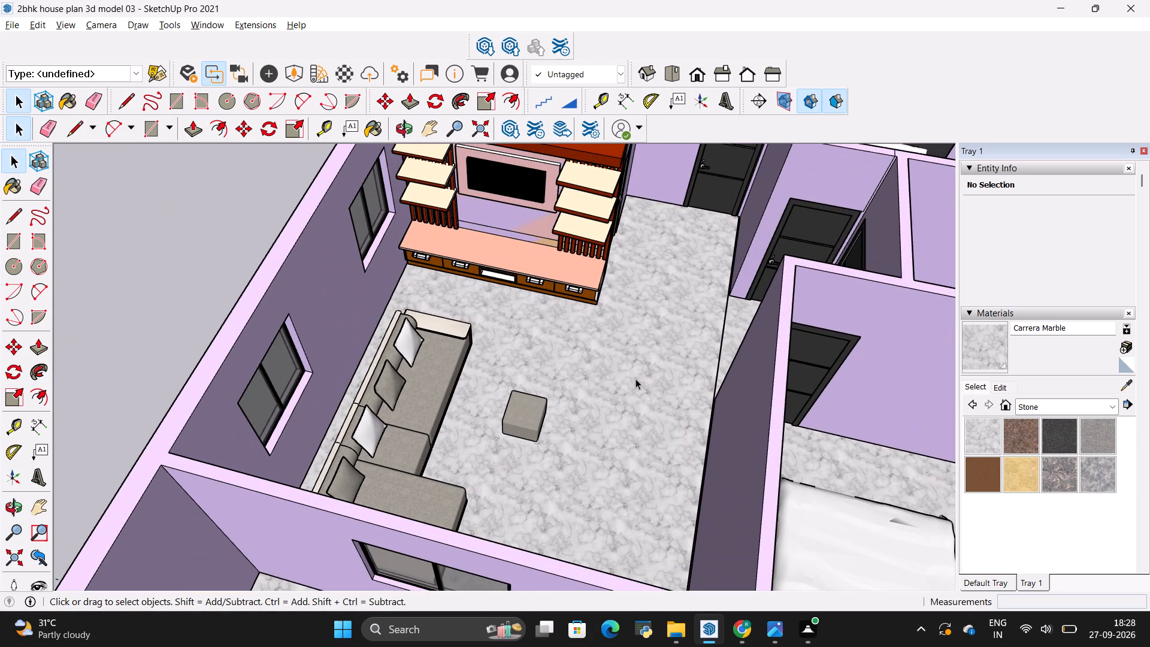
pyautogui.scroll(-4, 635, 379)
pyautogui.scroll(4, 544, 422)
pyautogui.scroll(-3, 510, 431)
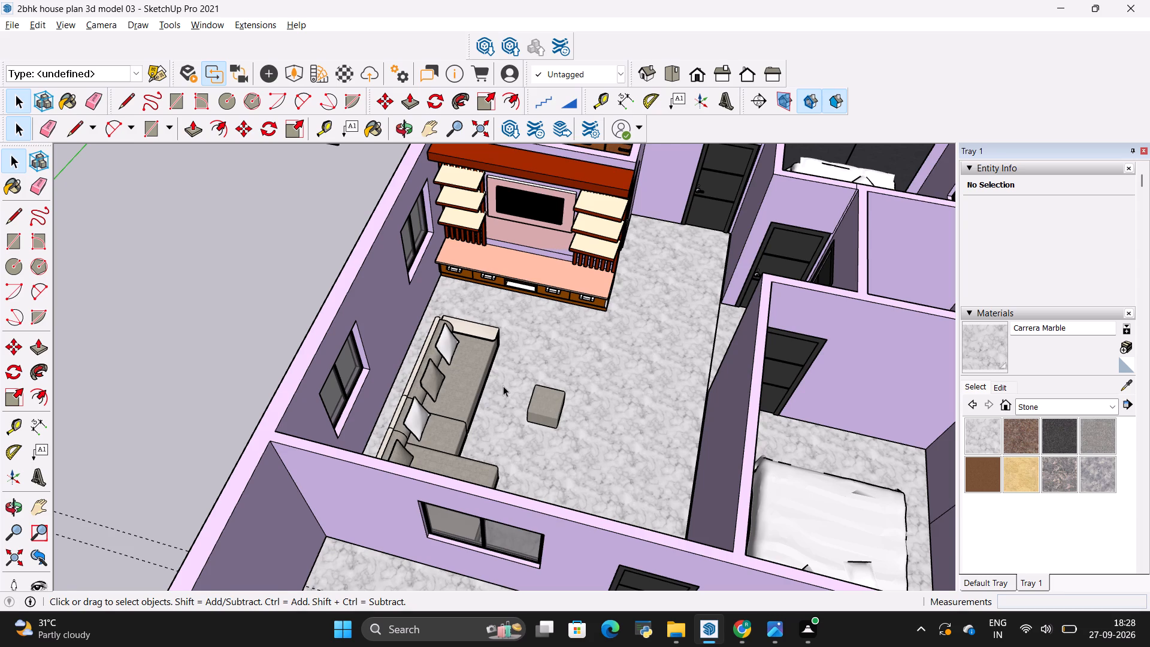
pyautogui.scroll(-11, 503, 386)
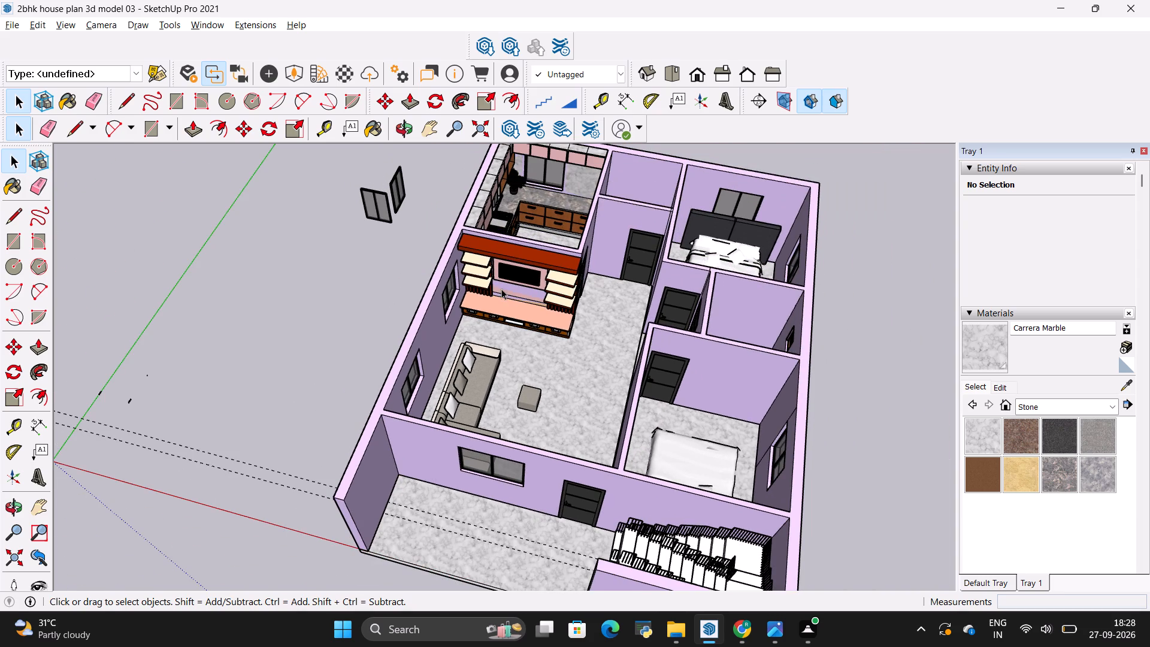
pyautogui.scroll(3, 469, 286)
pyautogui.scroll(4, 398, 355)
pyautogui.scroll(-9, 367, 370)
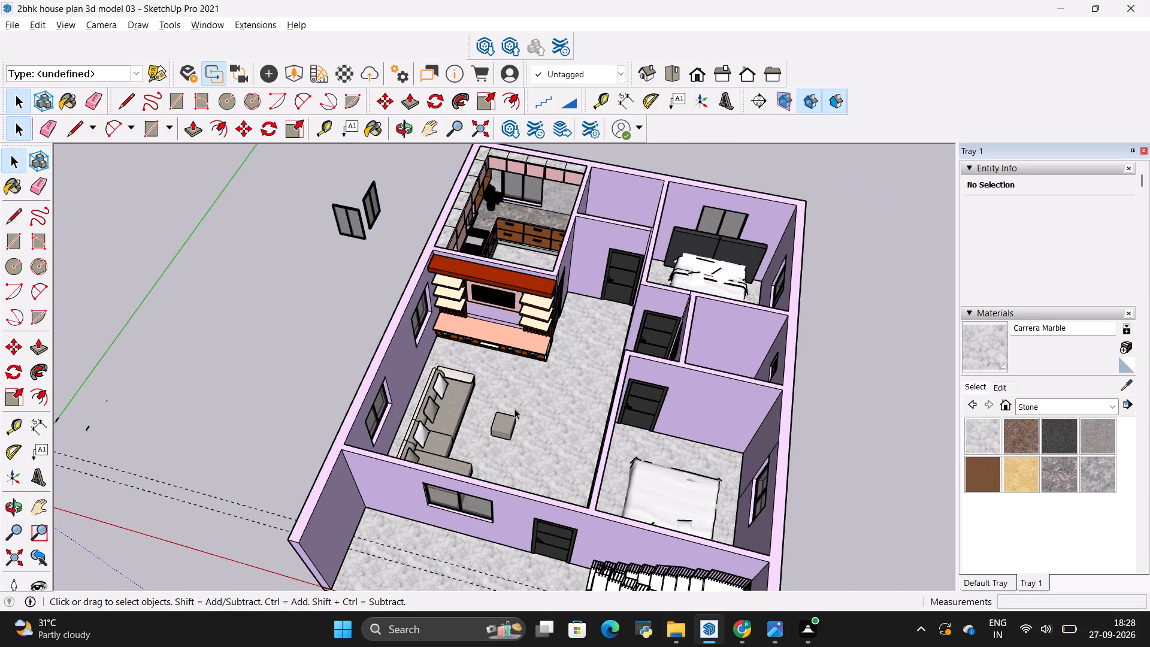
pyautogui.scroll(-6, 594, 386)
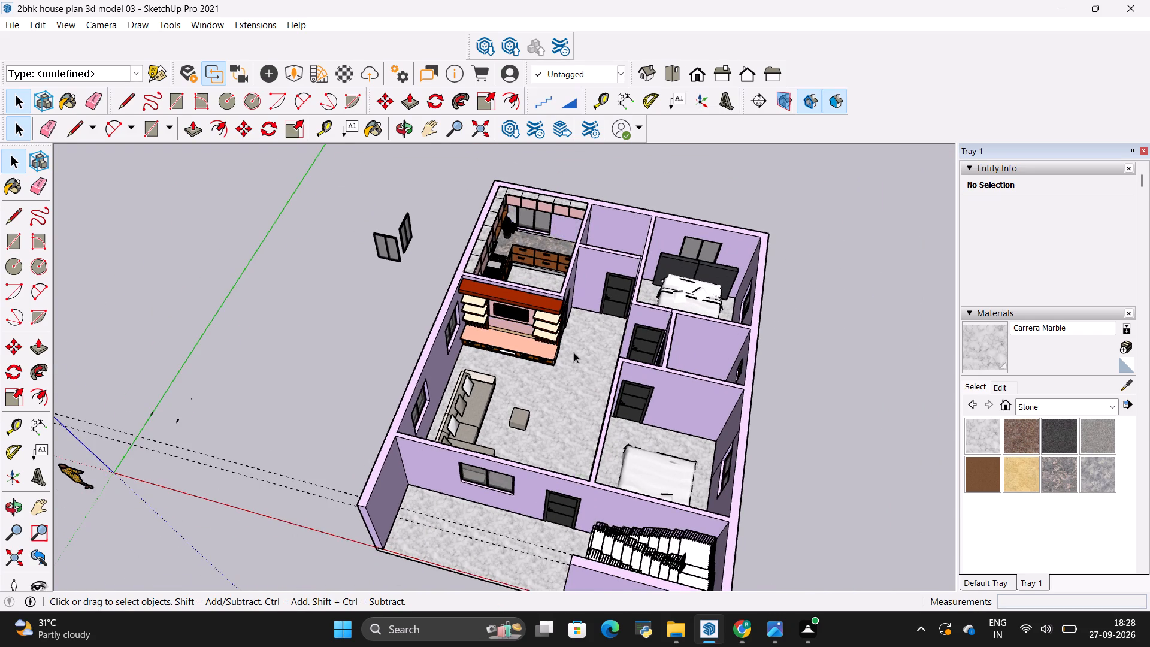
pyautogui.scroll(-3, 574, 352)
pyautogui.scroll(3, 508, 554)
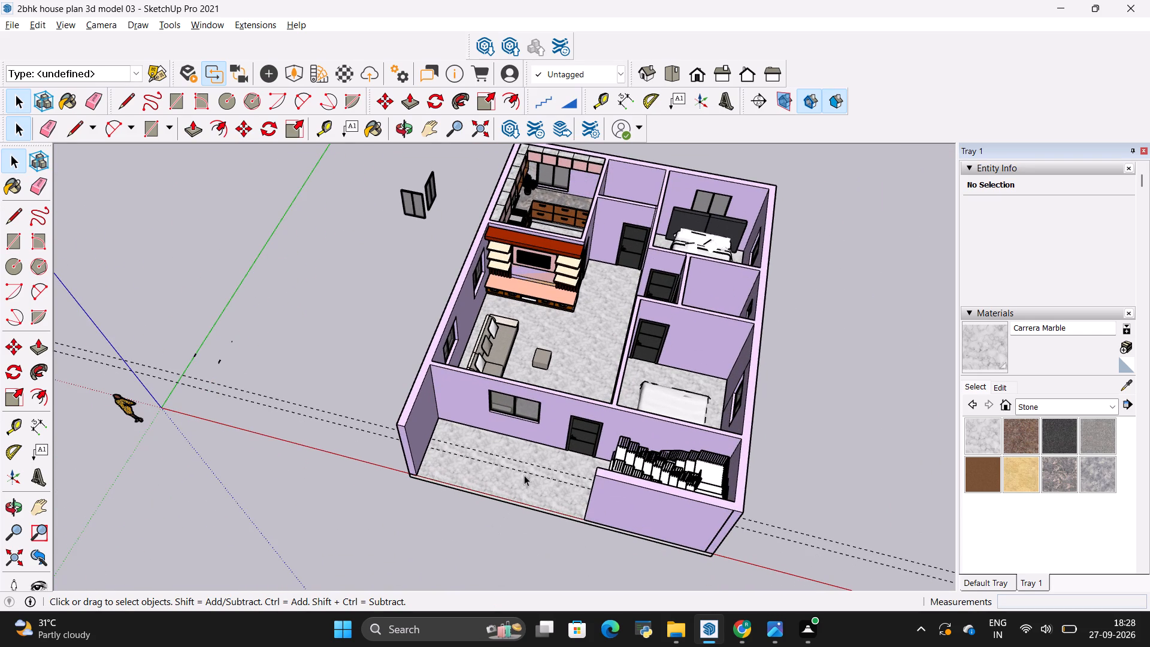
pyautogui.scroll(-5, 506, 461)
# Erase the two stray window groups standing outside the house, beside the kitchen side wall.
pyautogui.moveTo(342, 339); pyautogui.dragTo(360, 350, button='middle')
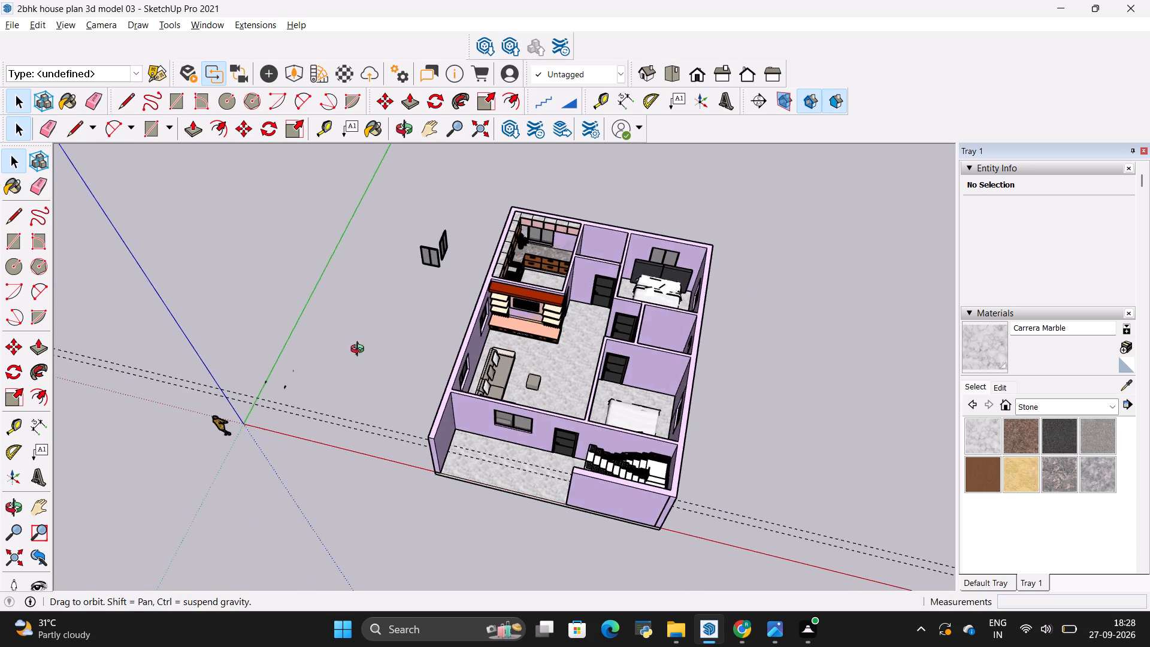
pyautogui.moveTo(360, 350); pyautogui.dragTo(432, 359, button='middle')
pyautogui.click(332, 196)
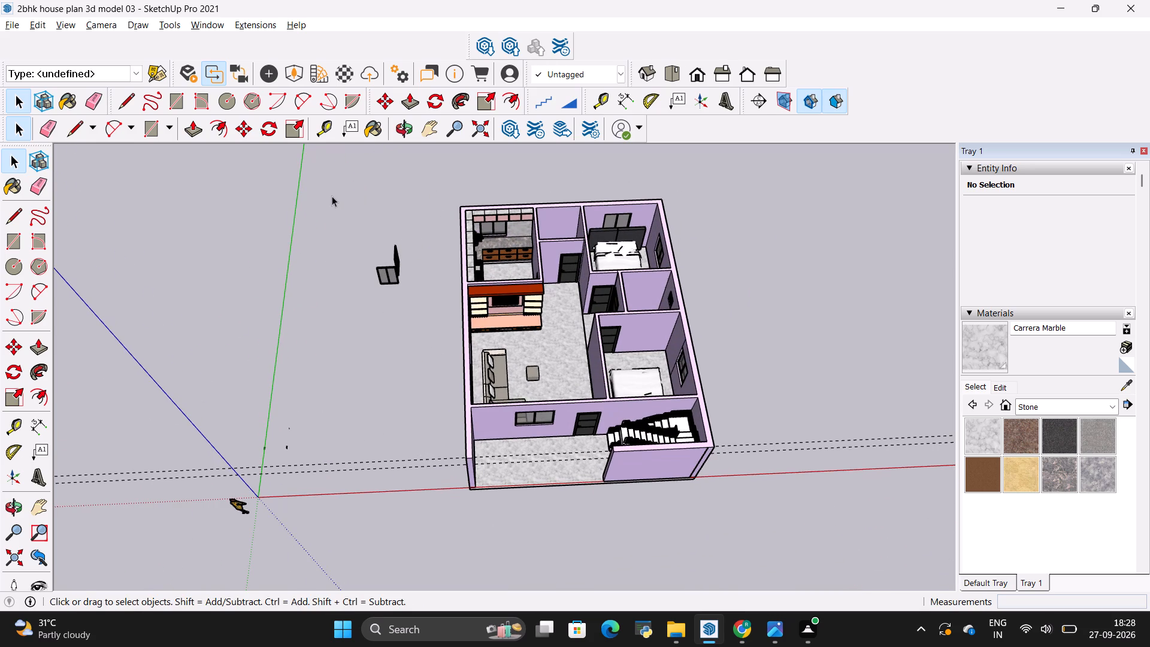
pyautogui.moveTo(331, 223); pyautogui.dragTo(418, 316)
pyautogui.rightClick(394, 264)
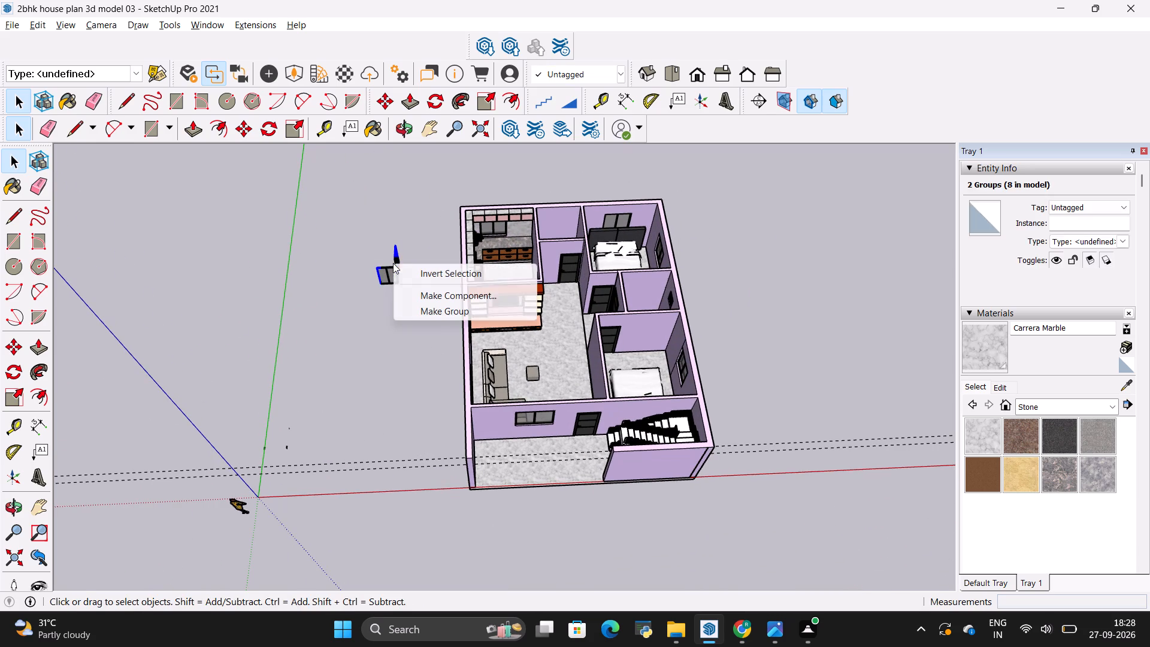
pyautogui.click(411, 256)
pyautogui.doubleClick(402, 253)
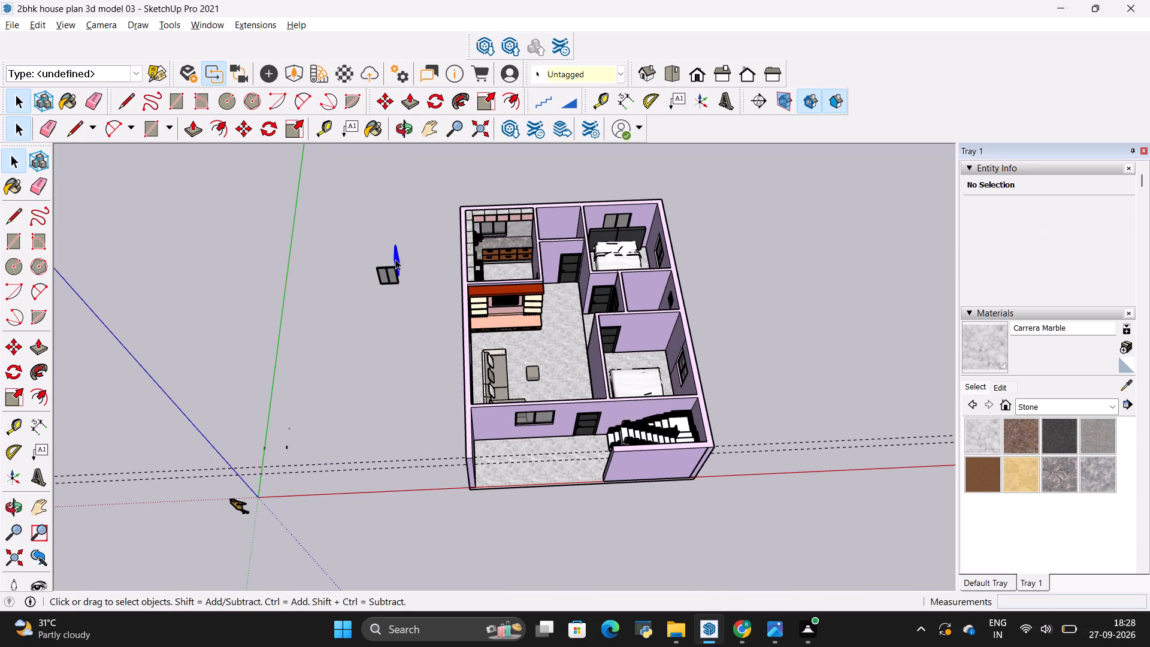
pyautogui.click(395, 259)
pyautogui.doubleClick(391, 282)
pyautogui.click(373, 230)
pyautogui.press('space')
pyautogui.click(362, 249)
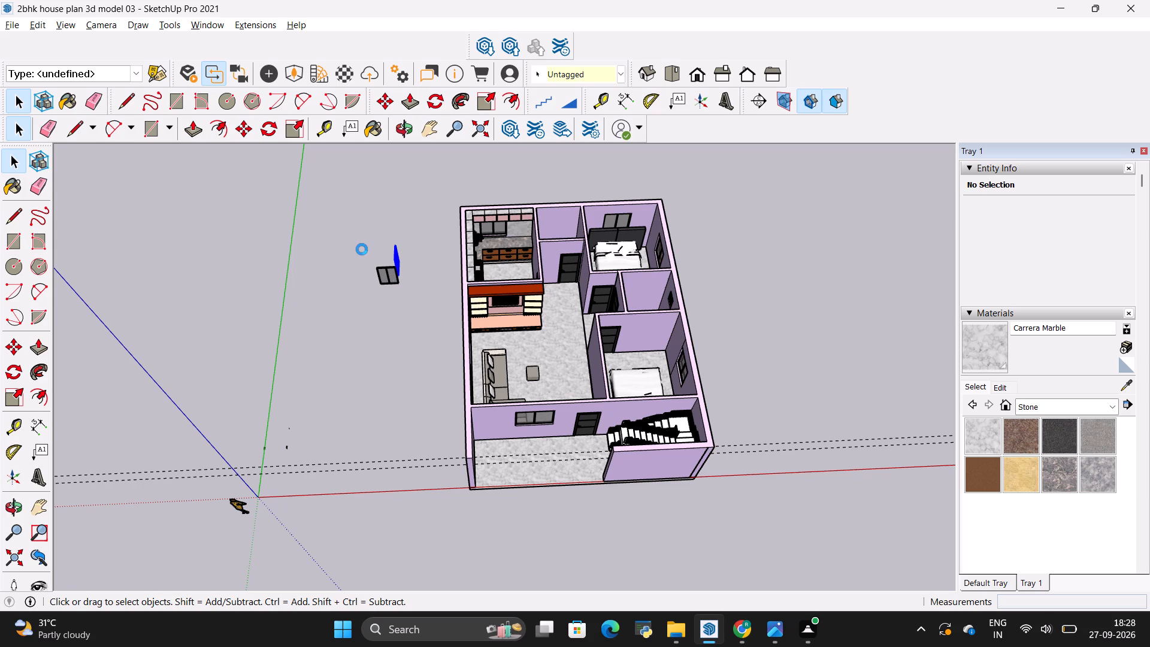
pyautogui.click(362, 244)
pyautogui.moveTo(350, 220); pyautogui.dragTo(411, 319)
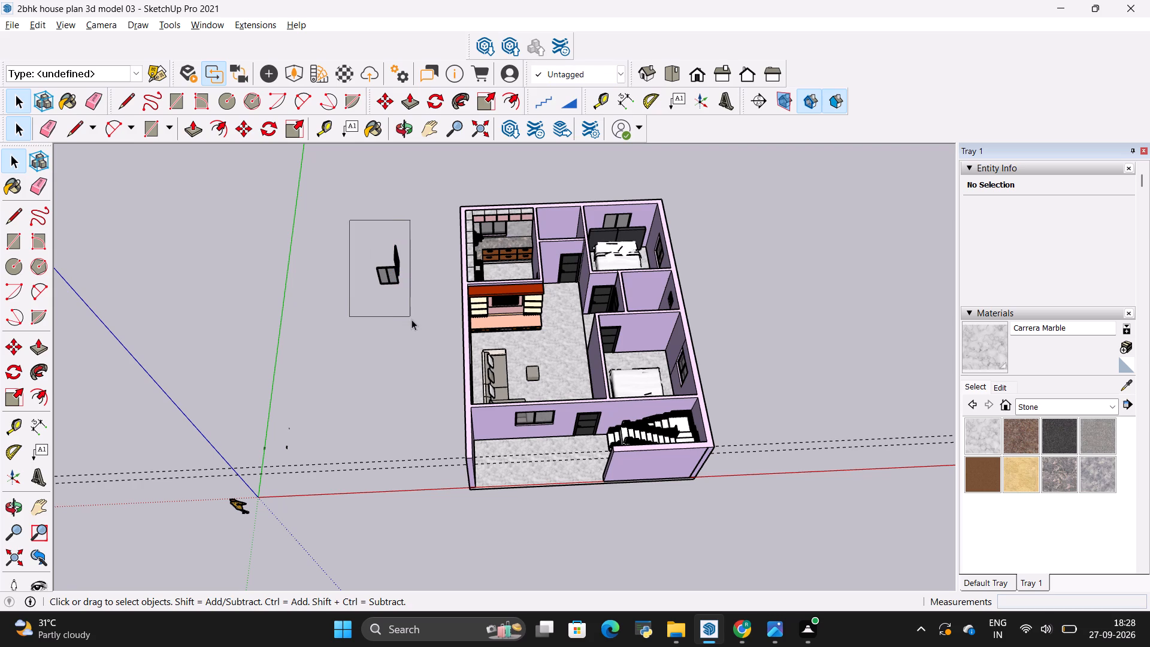
pyautogui.moveTo(411, 319); pyautogui.dragTo(416, 322)
pyautogui.rightClick(390, 275)
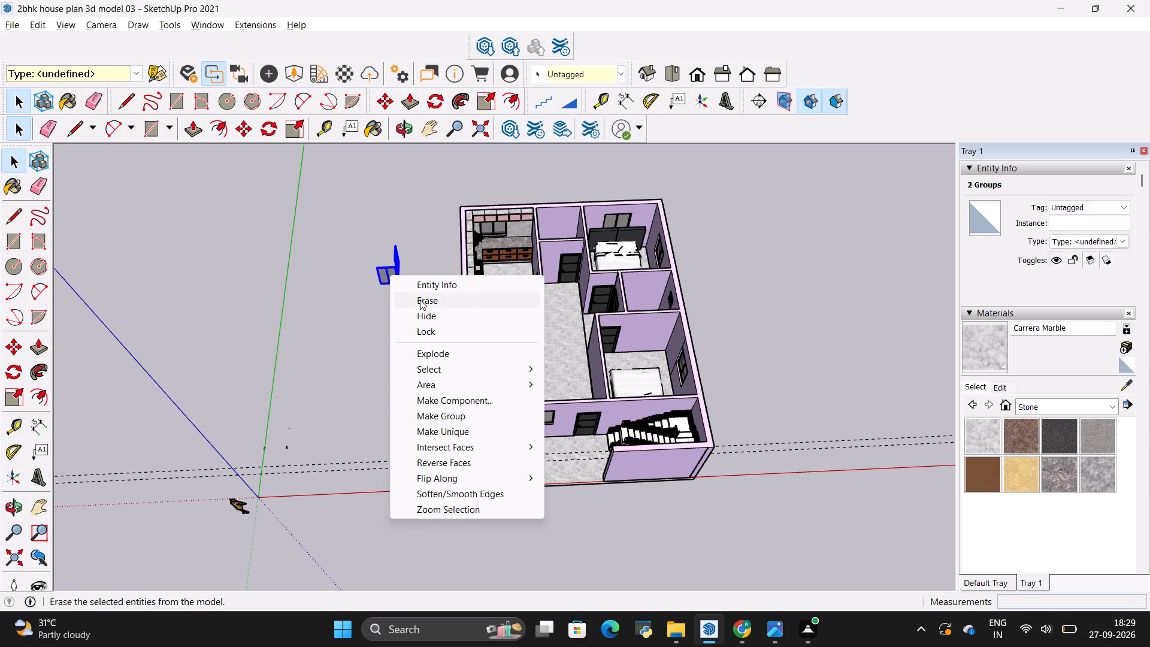
pyautogui.click(420, 300)
# Save the model.
pyautogui.scroll(3, 531, 399)
pyautogui.hotkey('ctrl', 's')
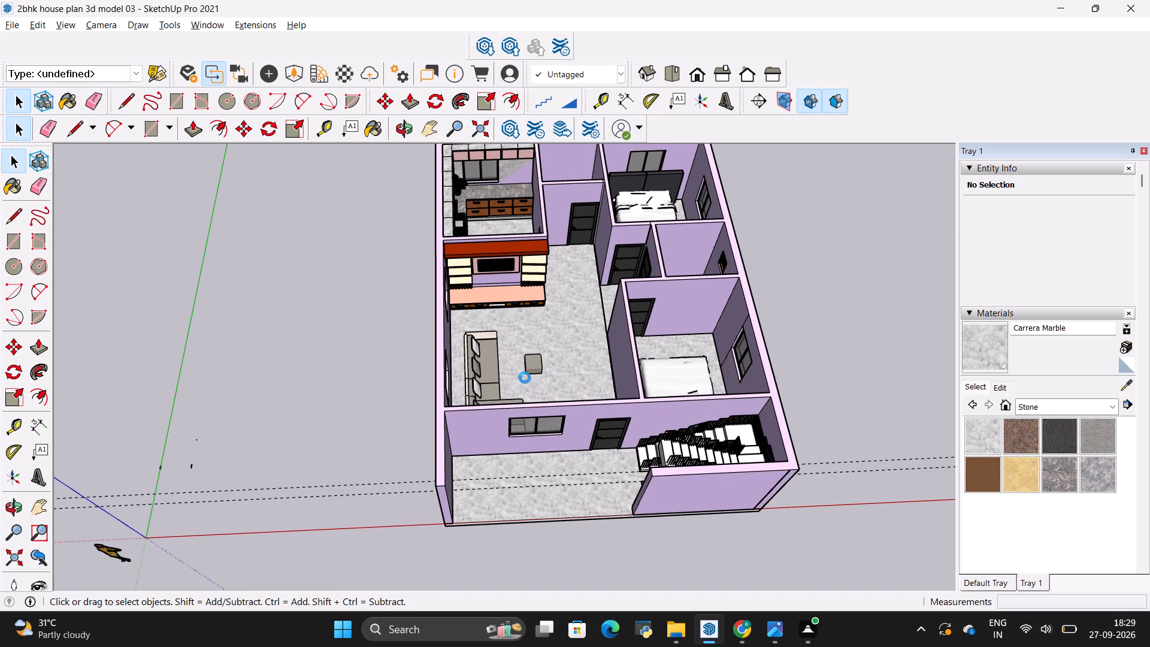
# Examine the house from both sides and inspect the marble floor of the front porch up close.
pyautogui.scroll(-3, 525, 377)
pyautogui.scroll(-5, 643, 350)
pyautogui.scroll(3, 594, 342)
pyautogui.scroll(-11, 583, 345)
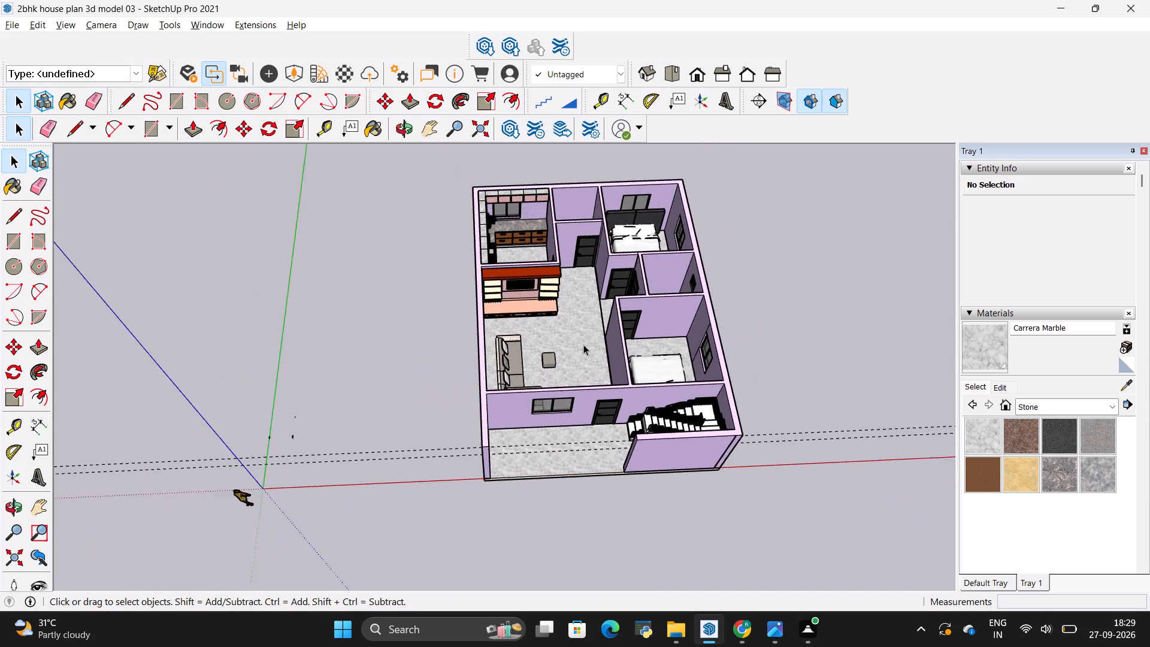
pyautogui.scroll(8, 578, 337)
pyautogui.moveTo(568, 355); pyautogui.dragTo(714, 359, button='middle')
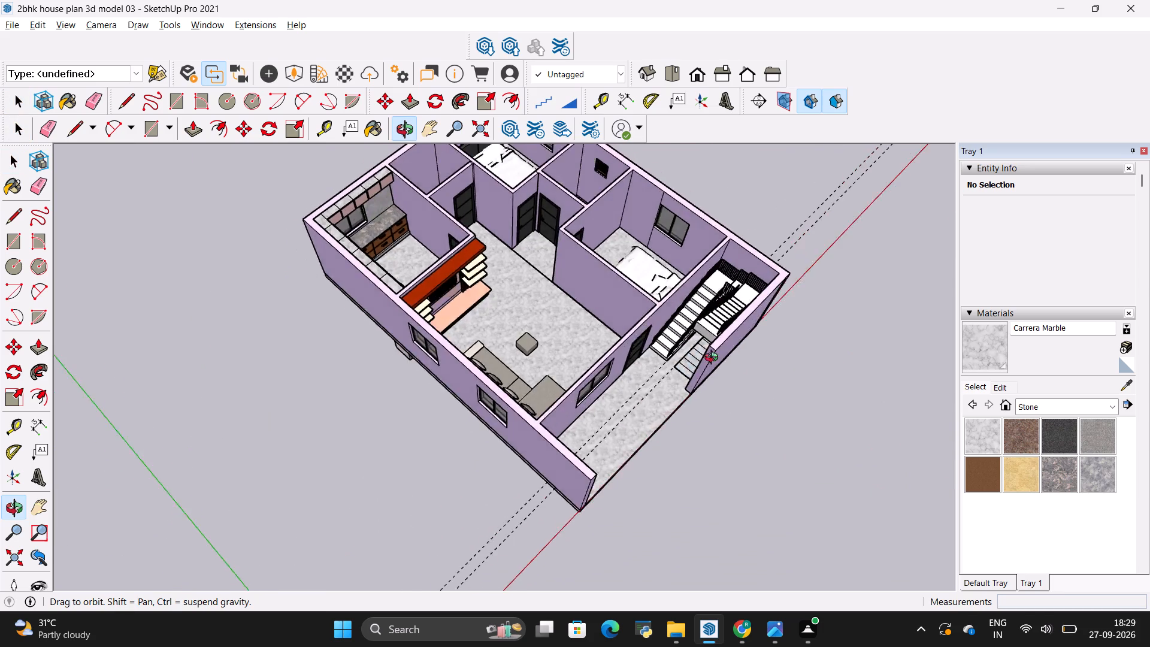
pyautogui.moveTo(714, 359); pyautogui.dragTo(340, 304, button='middle')
pyautogui.scroll(3, 614, 405)
pyautogui.scroll(1, 264, 591)
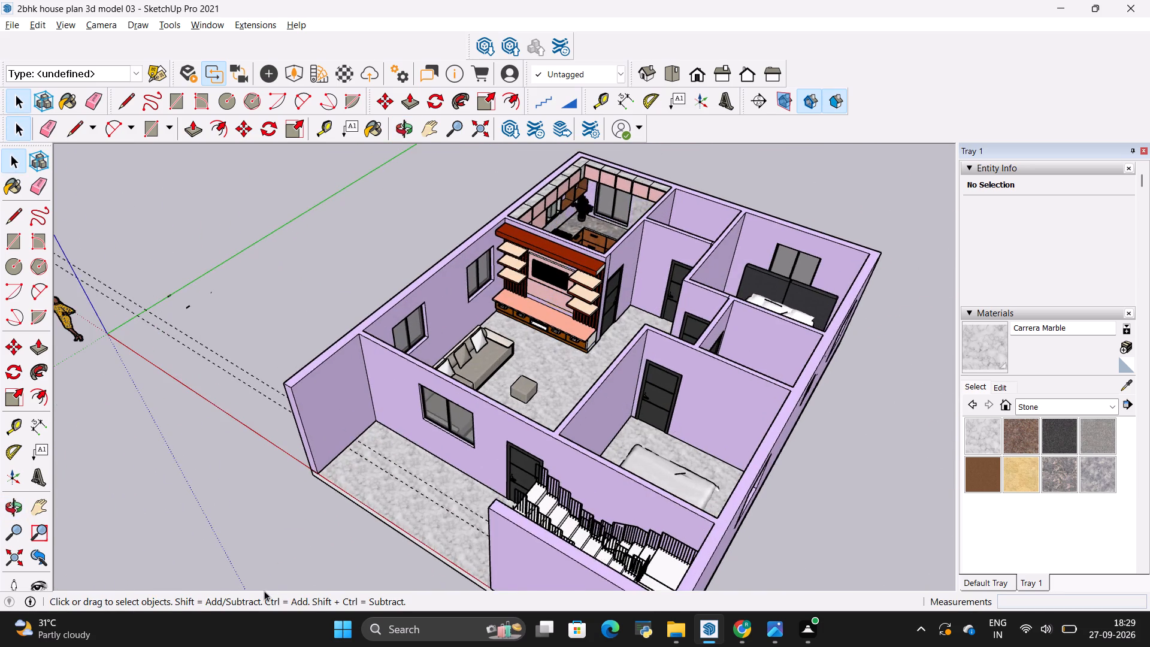
pyautogui.scroll(2, 264, 591)
pyautogui.scroll(12, 393, 504)
pyautogui.moveTo(379, 510); pyautogui.dragTo(504, 473, button='middle')
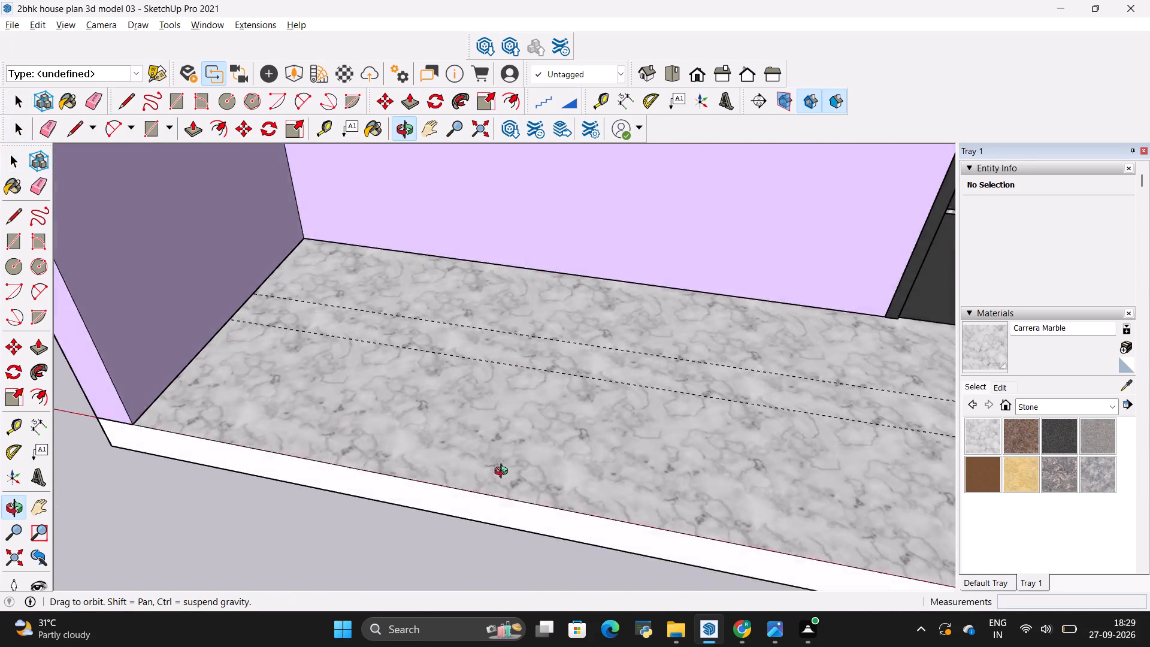
pyautogui.moveTo(504, 473); pyautogui.dragTo(350, 533, button='middle')
pyautogui.scroll(14, 449, 446)
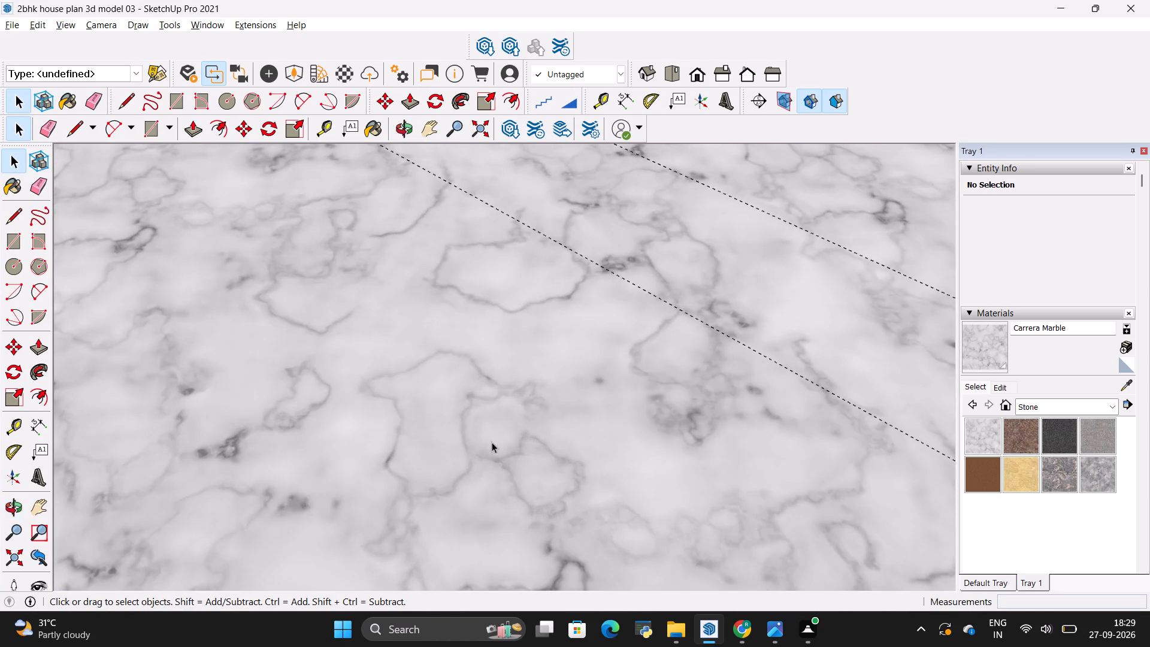
pyautogui.scroll(-5, 509, 482)
pyautogui.scroll(-20, 509, 479)
pyautogui.scroll(-4, 509, 479)
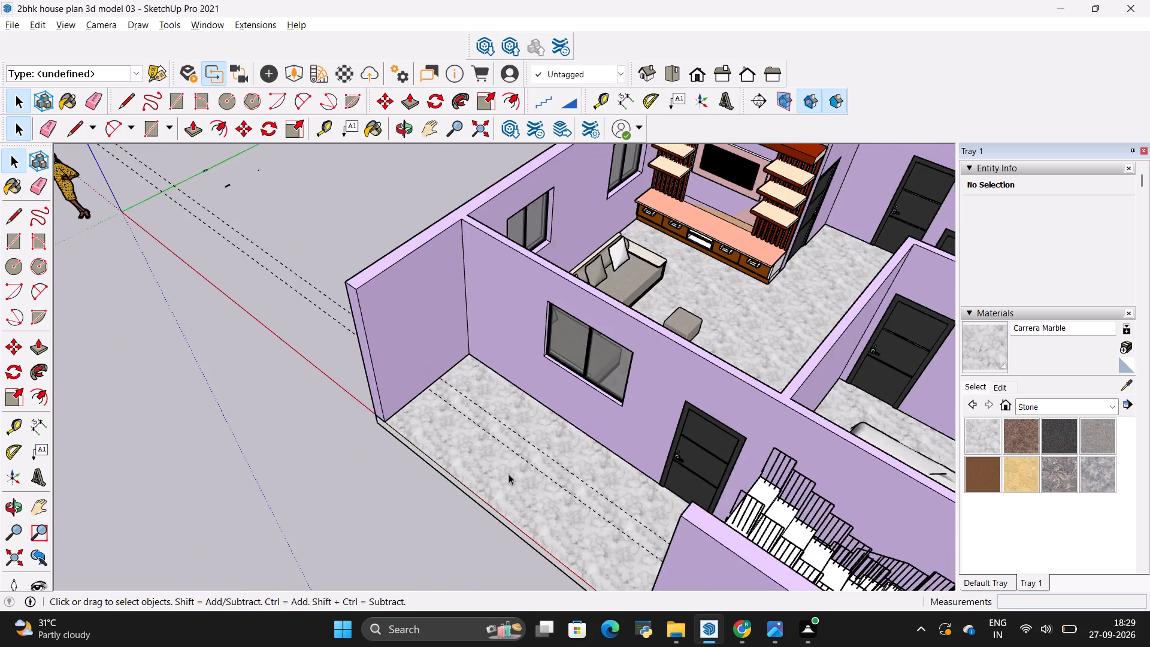
# Examine the whole furnished layout, covering the living room, kitchen, both bedrooms and the staircase.
pyautogui.scroll(-11, 509, 474)
pyautogui.scroll(3, 855, 261)
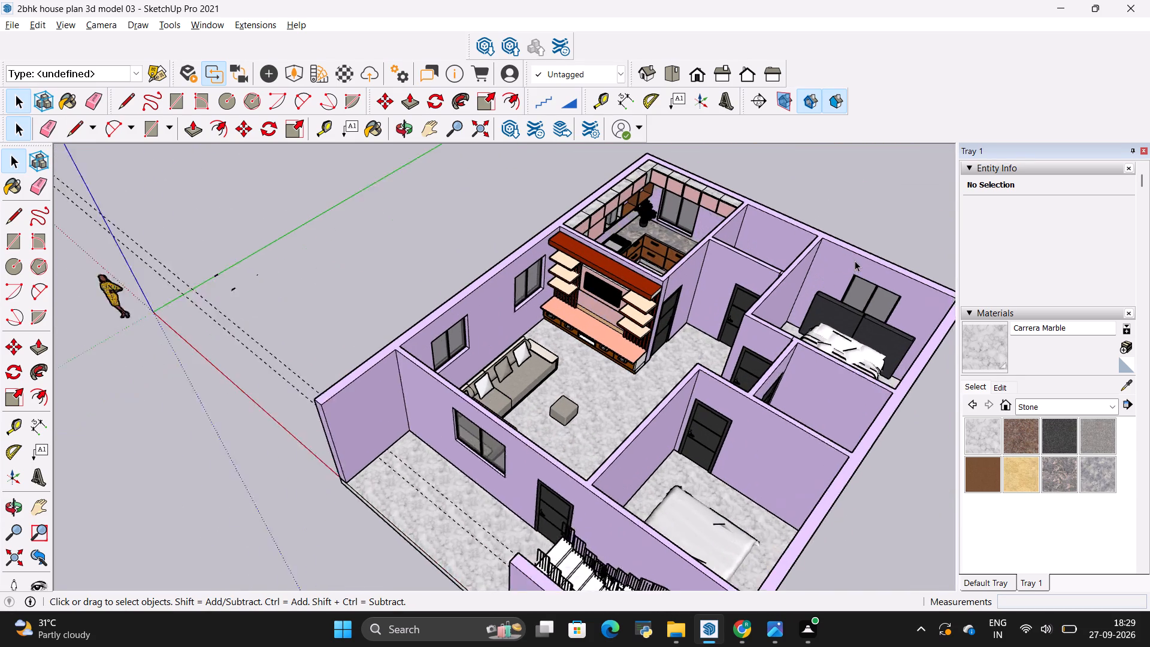
pyautogui.scroll(-4, 531, 397)
pyautogui.scroll(-1, 382, 397)
pyautogui.scroll(-1, 347, 440)
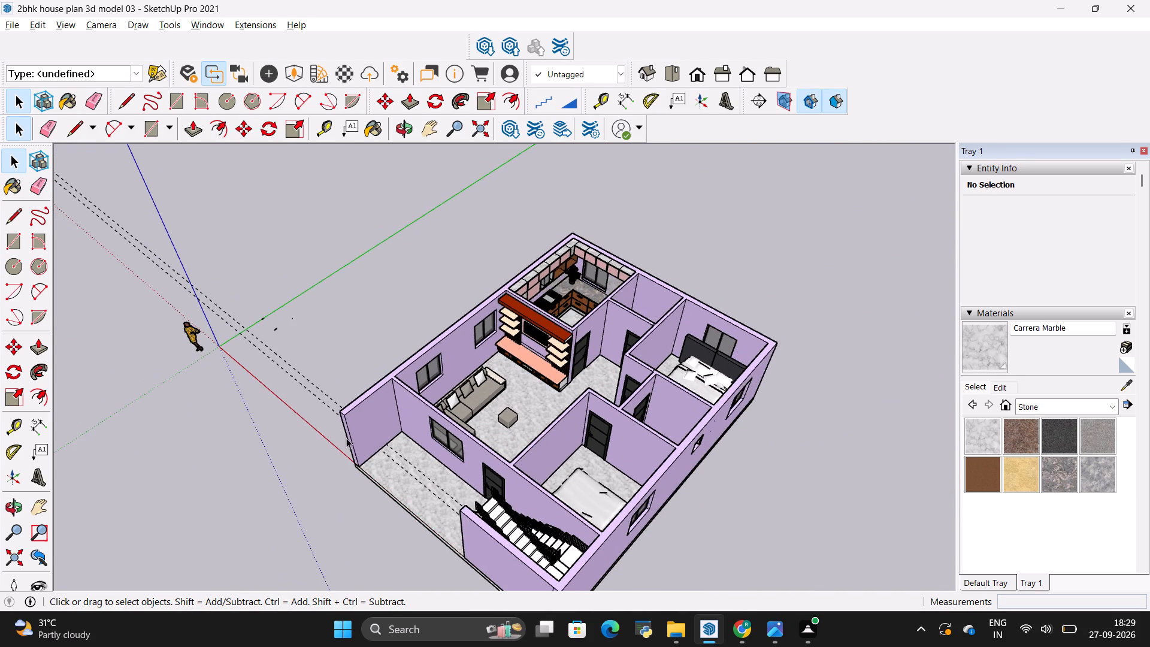
pyautogui.scroll(-1, 347, 446)
pyautogui.moveTo(345, 459); pyautogui.dragTo(688, 485, button='middle')
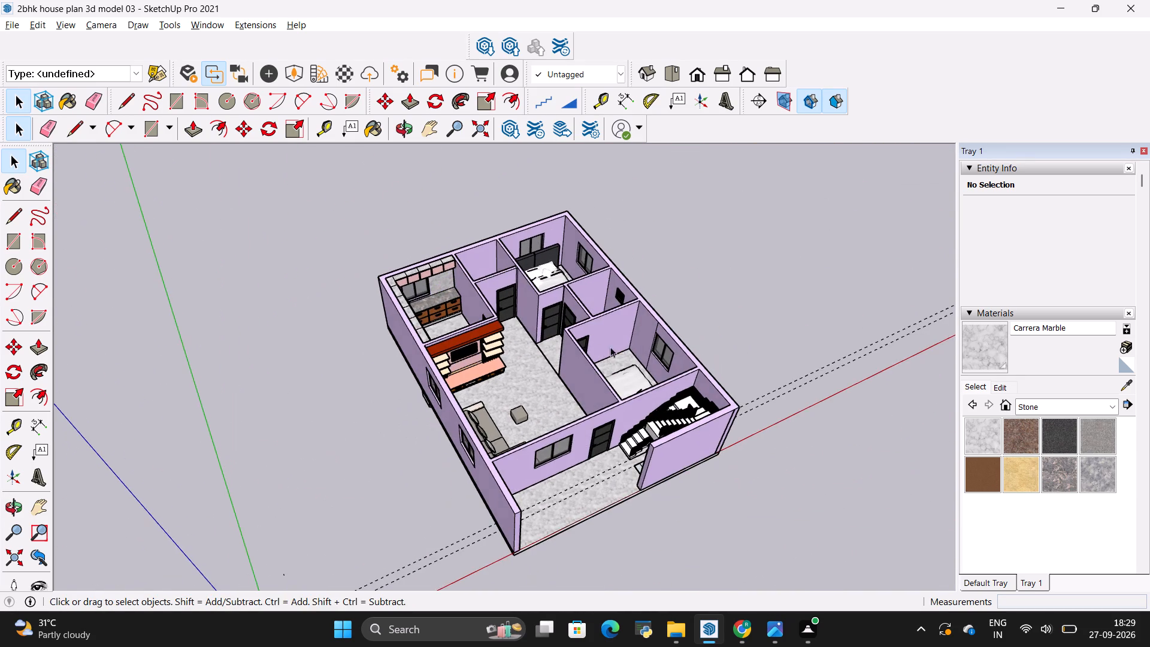
pyautogui.scroll(3, 566, 345)
pyautogui.scroll(4, 494, 346)
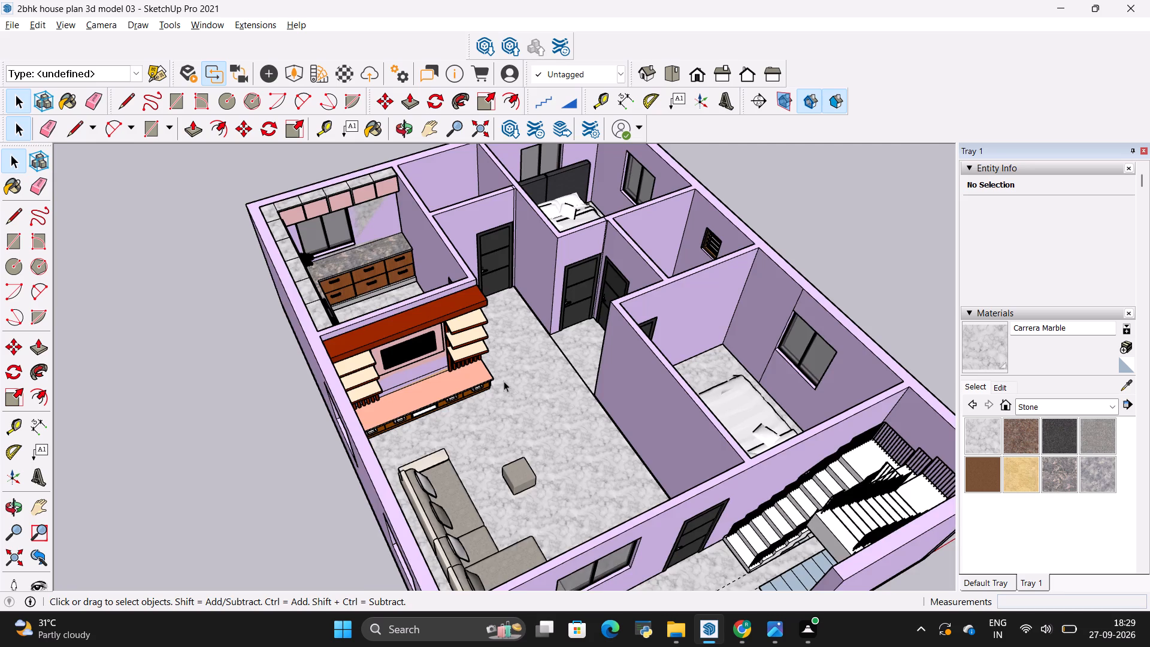
pyautogui.scroll(2, 504, 381)
pyautogui.scroll(-8, 506, 381)
pyautogui.scroll(4, 558, 367)
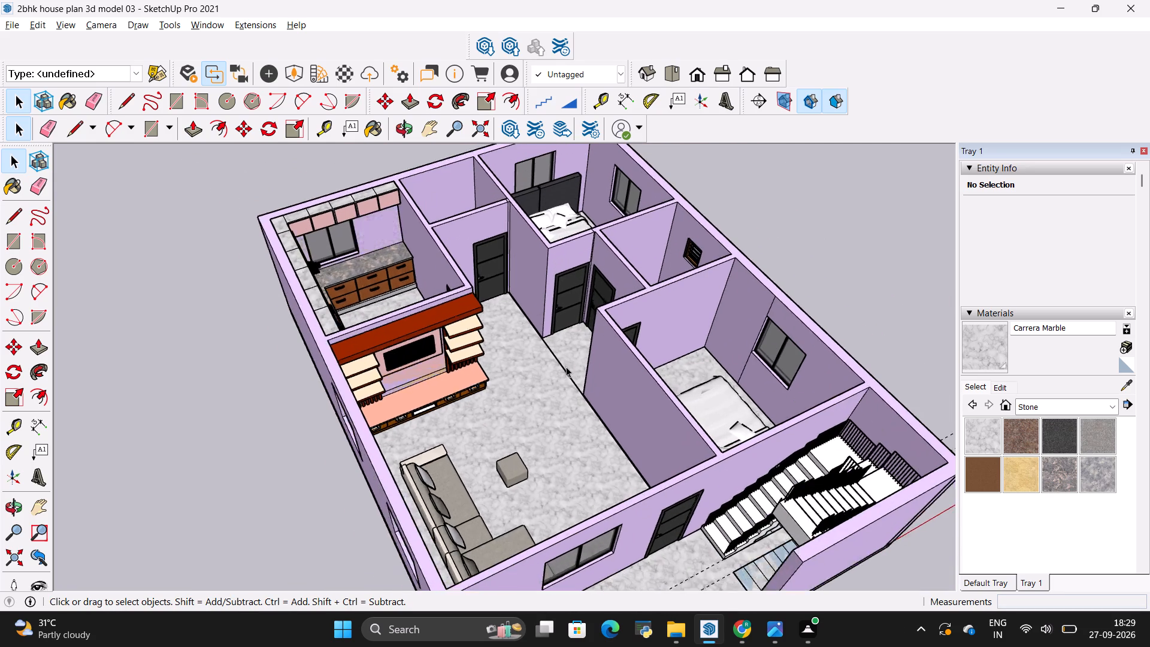
# Examine the whole house from above and from the front, checking the kitchen, living room, bedrooms and the still empty small rooms.
pyautogui.scroll(3, 615, 361)
pyautogui.scroll(-11, 483, 241)
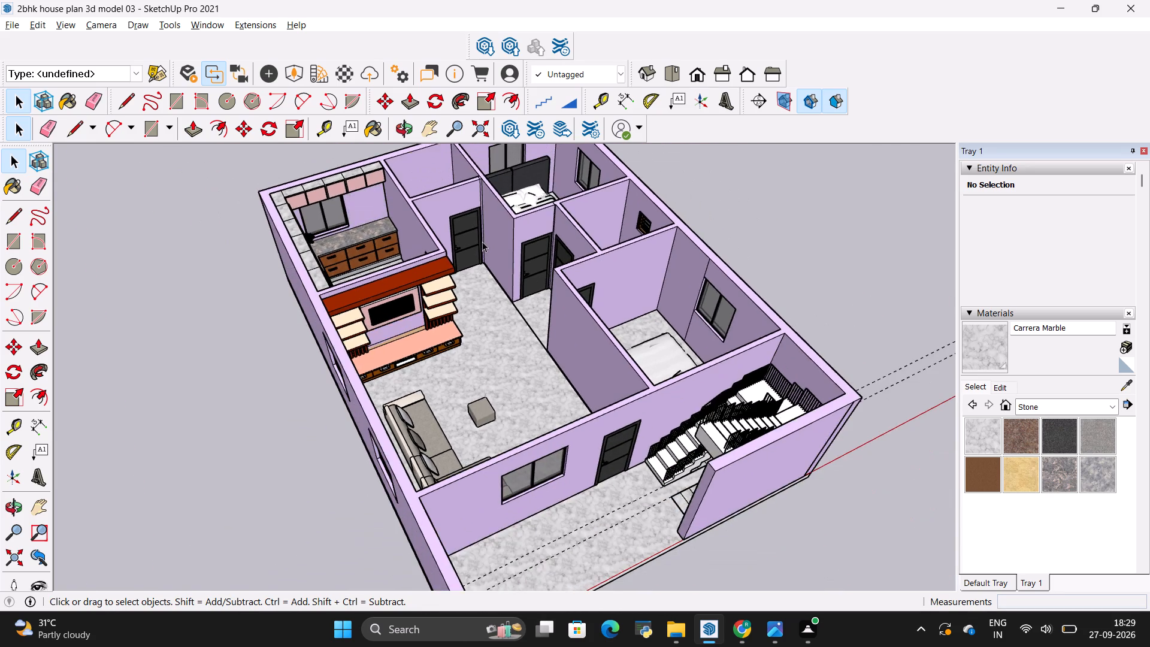
pyautogui.scroll(-6, 482, 241)
pyautogui.scroll(8, 502, 156)
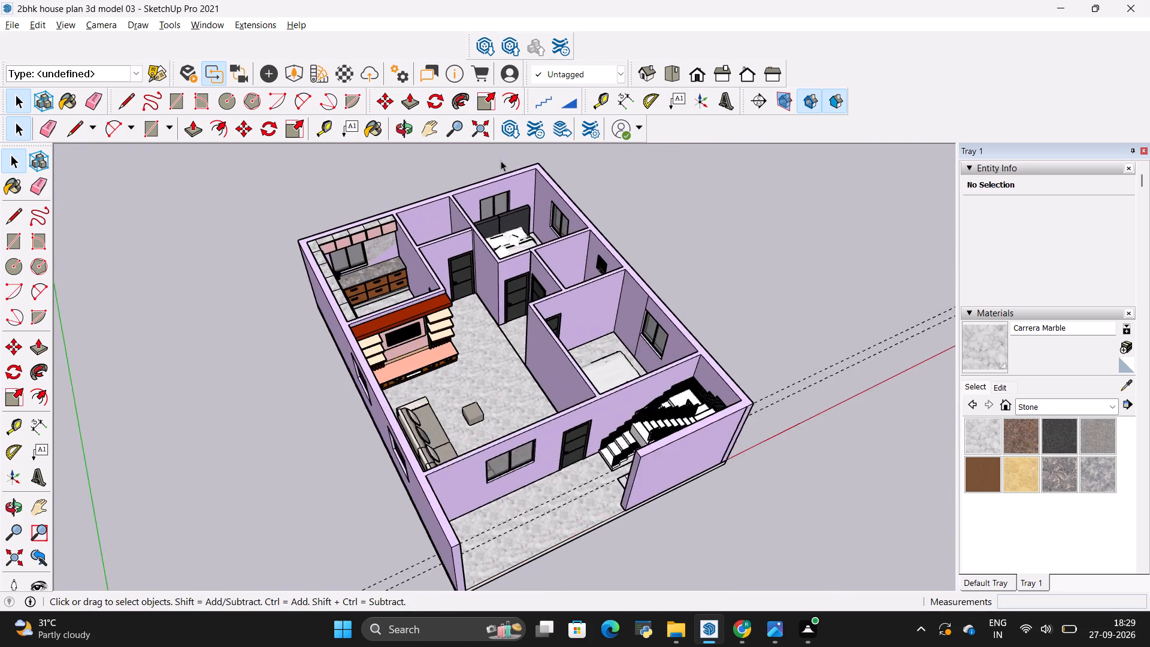
pyautogui.scroll(4, 501, 167)
pyautogui.scroll(-9, 617, 280)
pyautogui.moveTo(721, 383); pyautogui.dragTo(518, 388, button='middle')
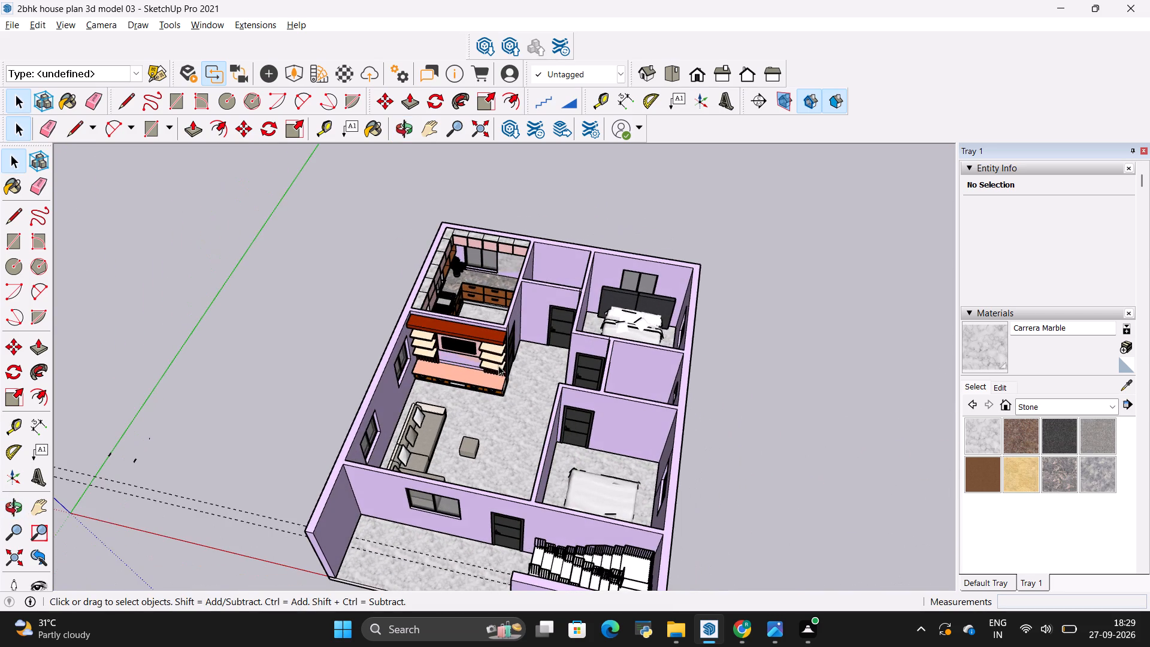
pyautogui.scroll(-5, 498, 365)
pyautogui.scroll(4, 411, 409)
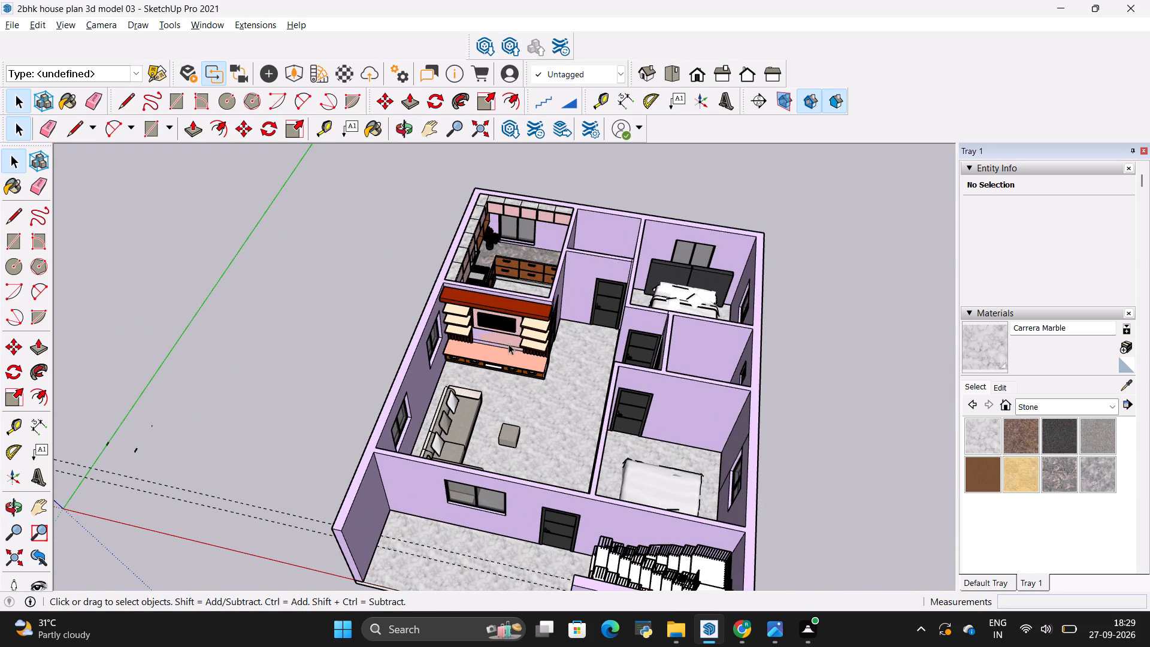
pyautogui.scroll(4, 488, 188)
pyautogui.scroll(-3, 558, 268)
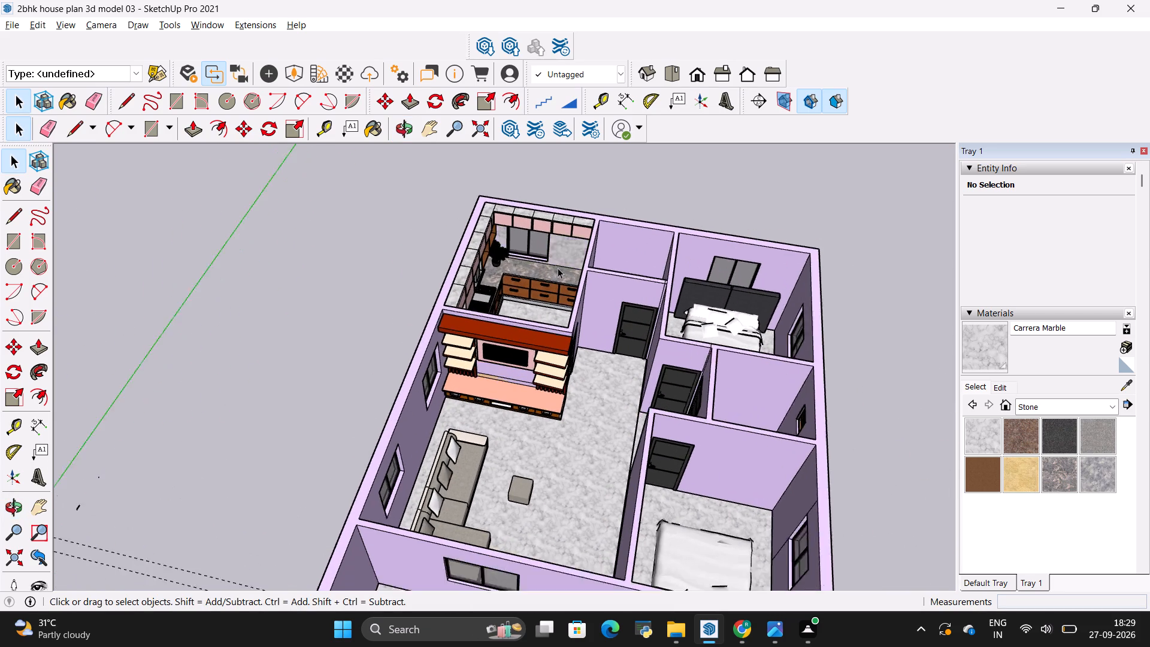
pyautogui.scroll(9, 558, 268)
pyautogui.scroll(-4, 558, 268)
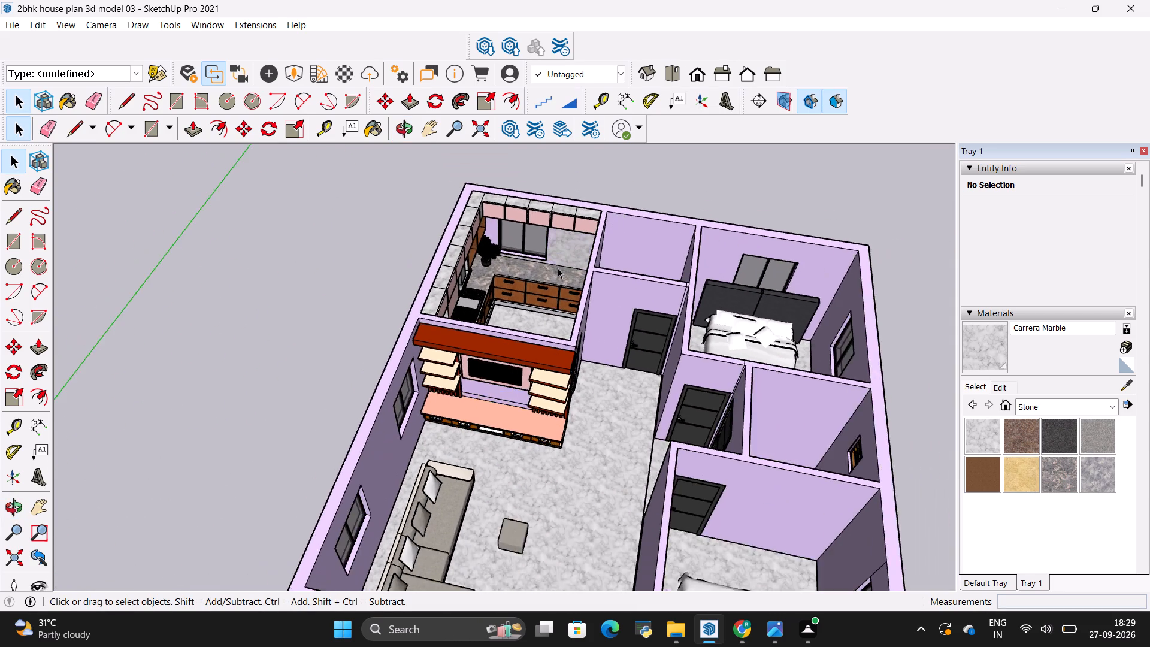
pyautogui.scroll(-12, 558, 268)
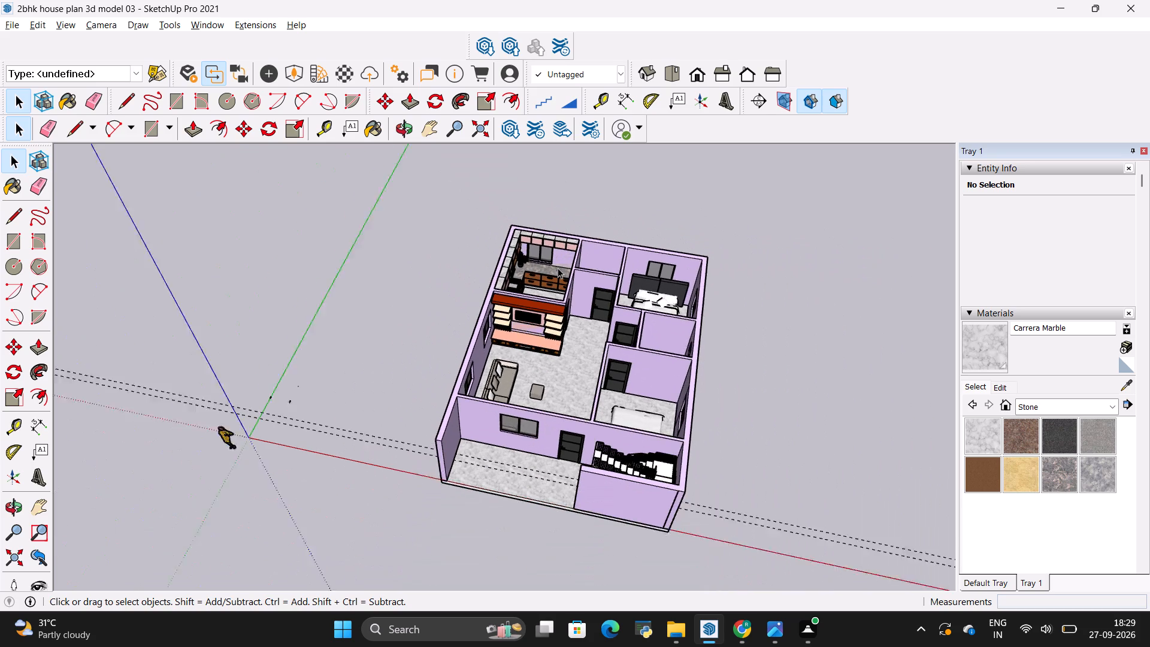
pyautogui.moveTo(522, 446); pyautogui.dragTo(575, 431, button='middle')
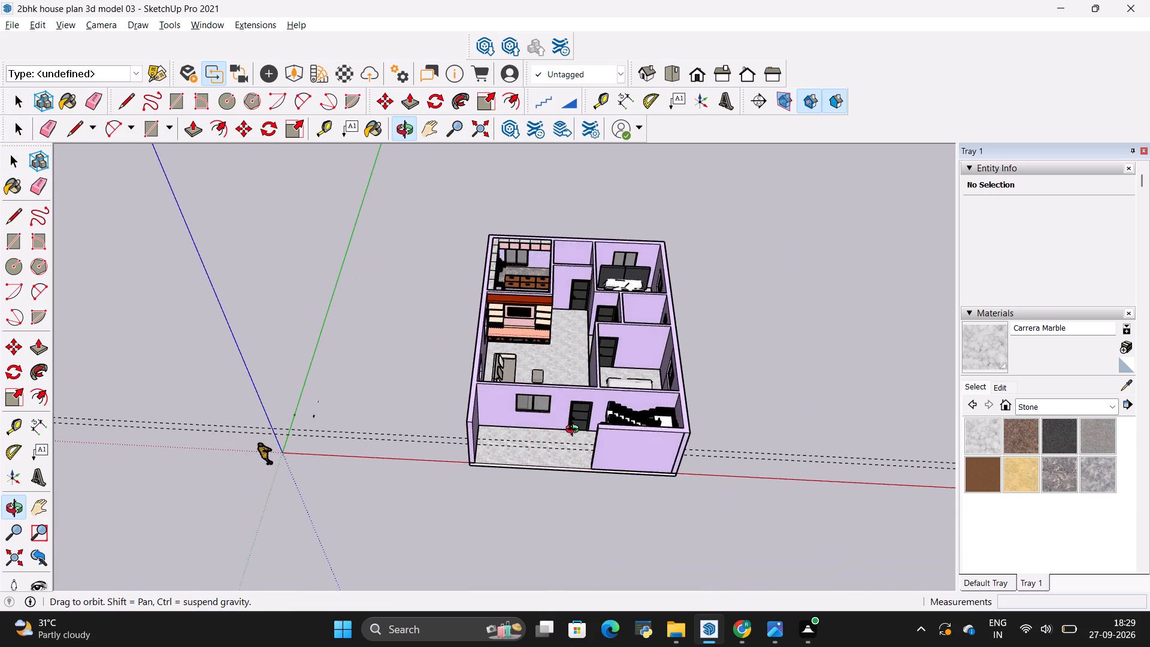
pyautogui.moveTo(575, 431); pyautogui.dragTo(563, 450, button='middle')
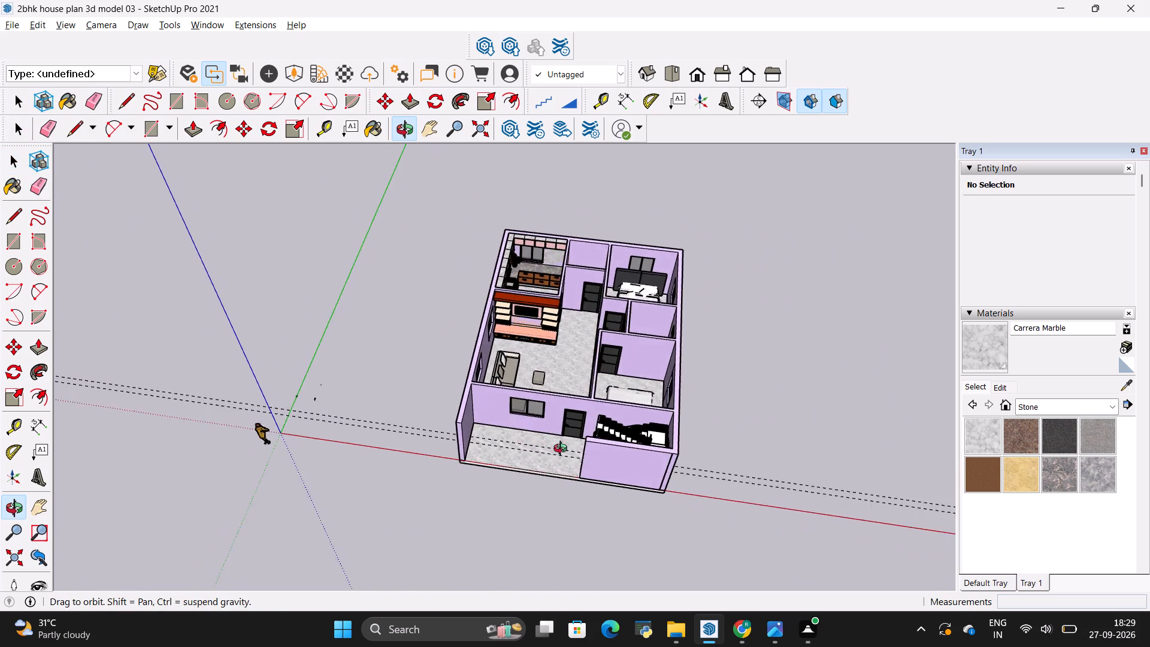
pyautogui.moveTo(563, 450); pyautogui.dragTo(580, 469, button='middle')
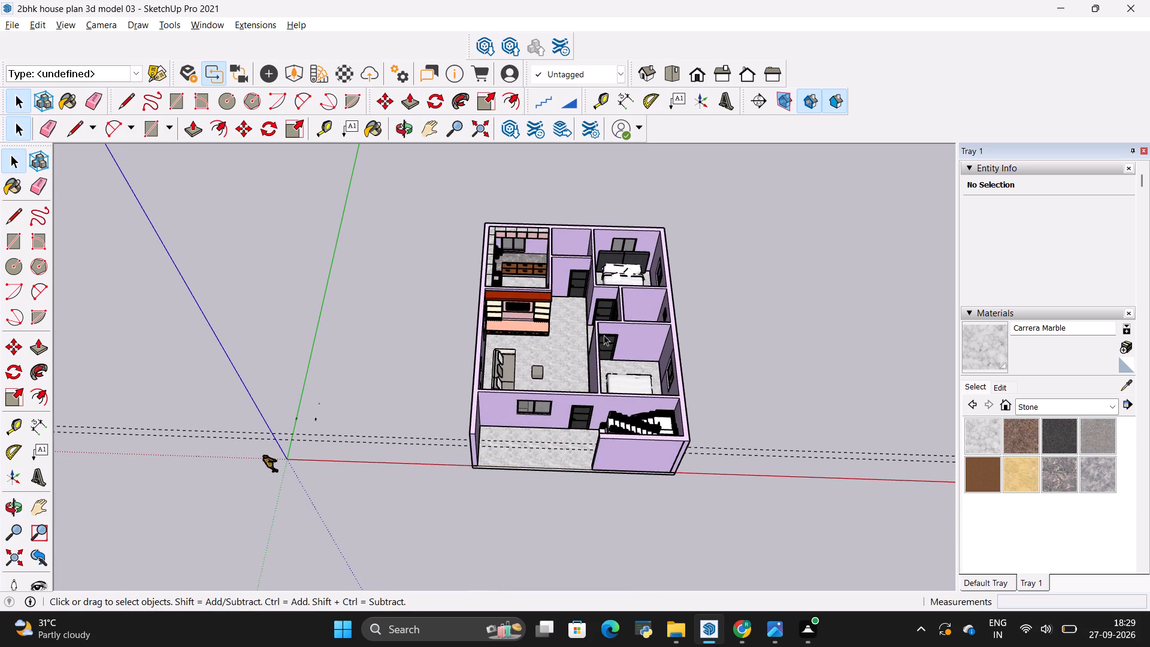
pyautogui.scroll(7, 568, 282)
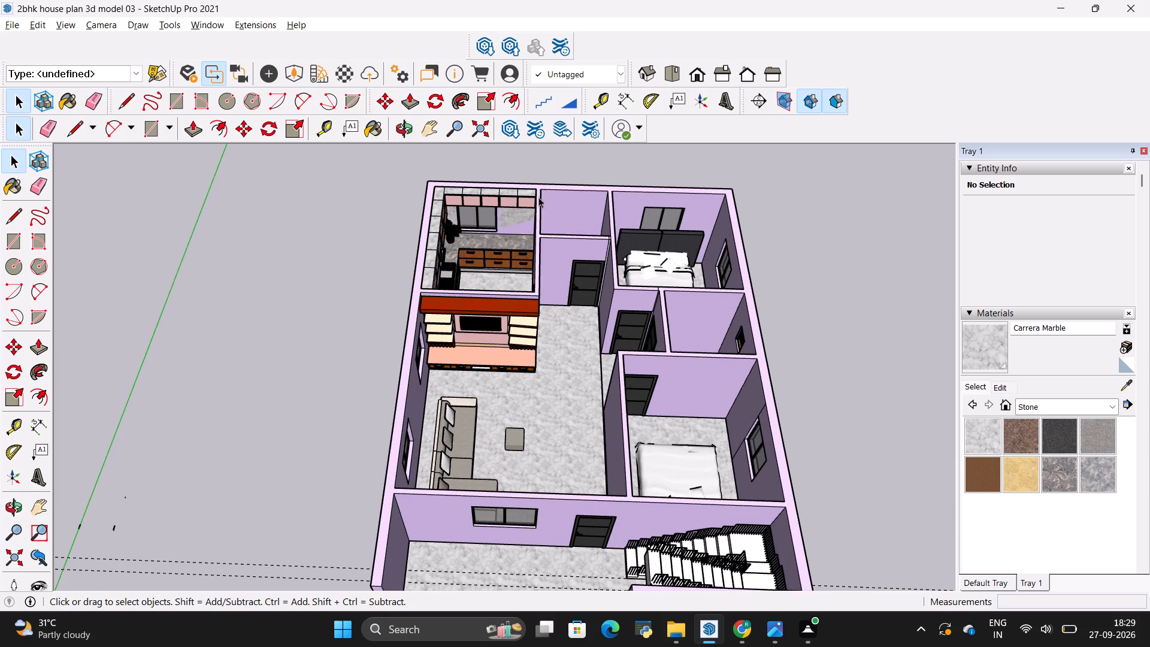
# Import the toilet model CS300DRT+693x451x763 from the Downloads folder.
pyautogui.click(7, 26)
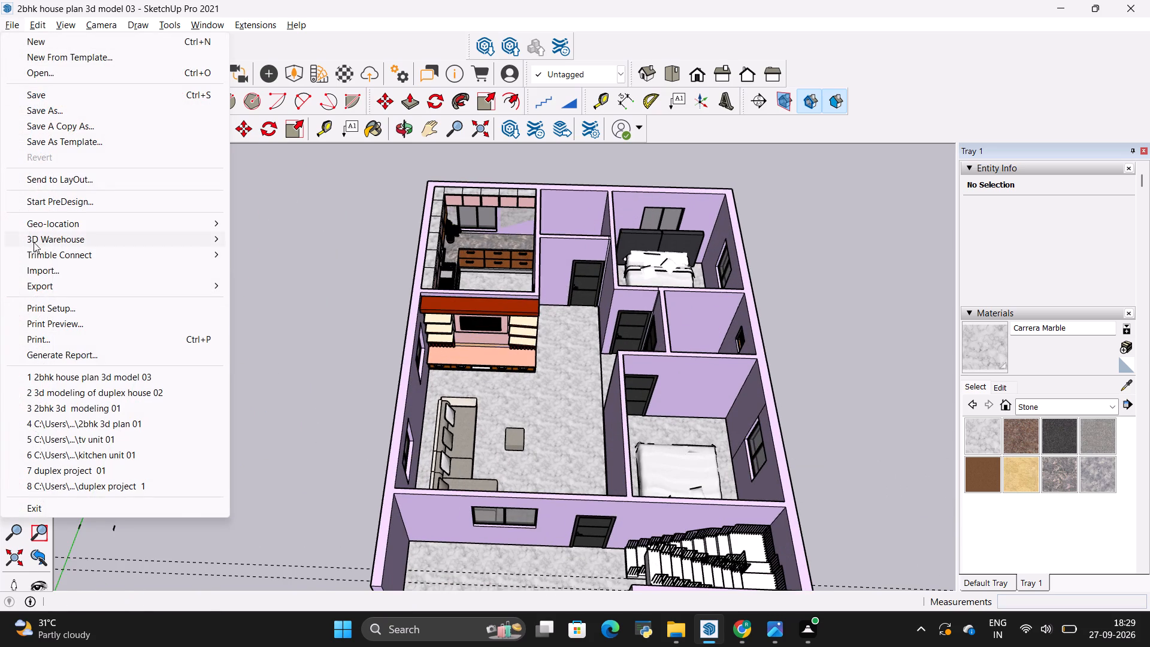
pyautogui.click(41, 270)
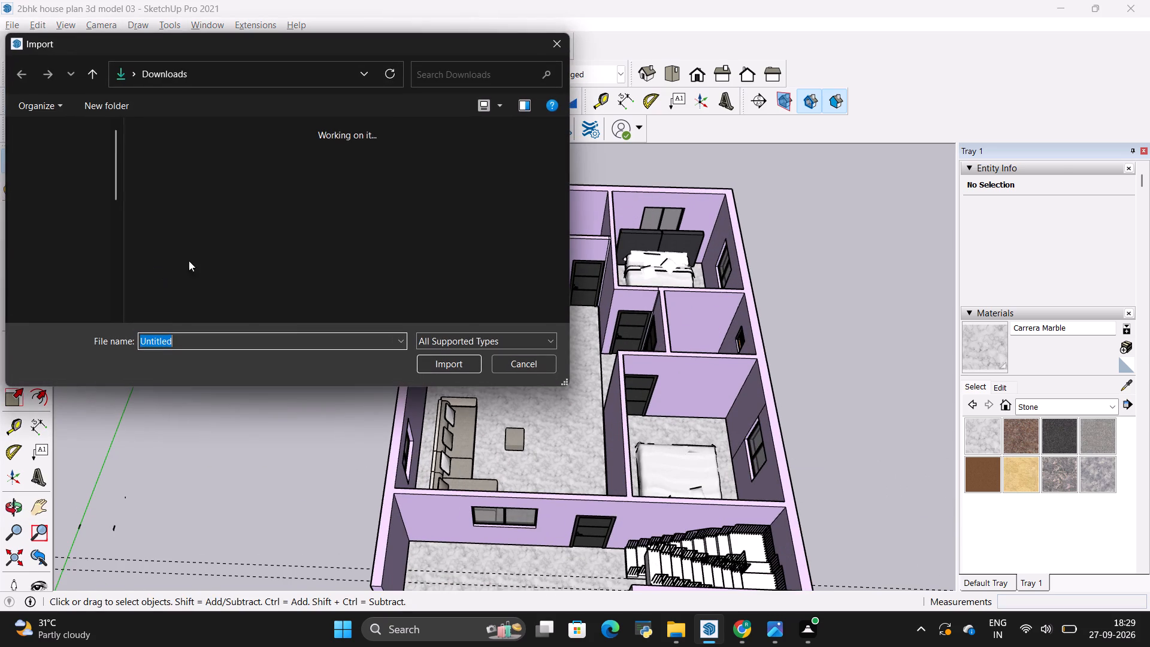
pyautogui.scroll(-2, 261, 244)
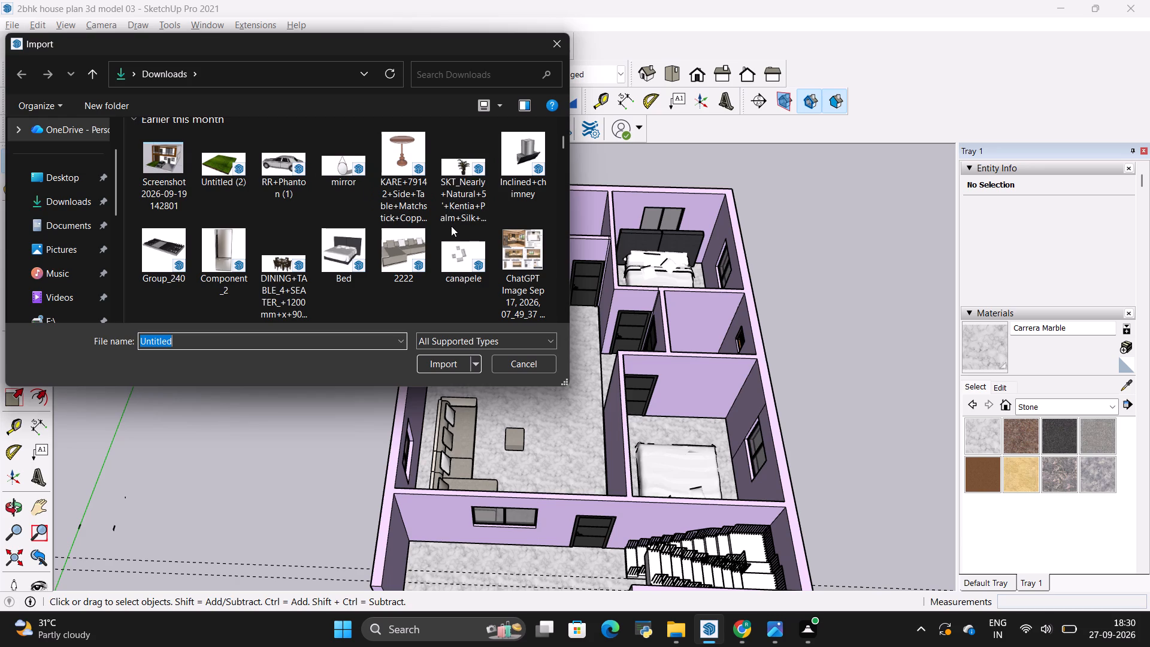
pyautogui.scroll(-2, 451, 226)
pyautogui.scroll(2, 396, 227)
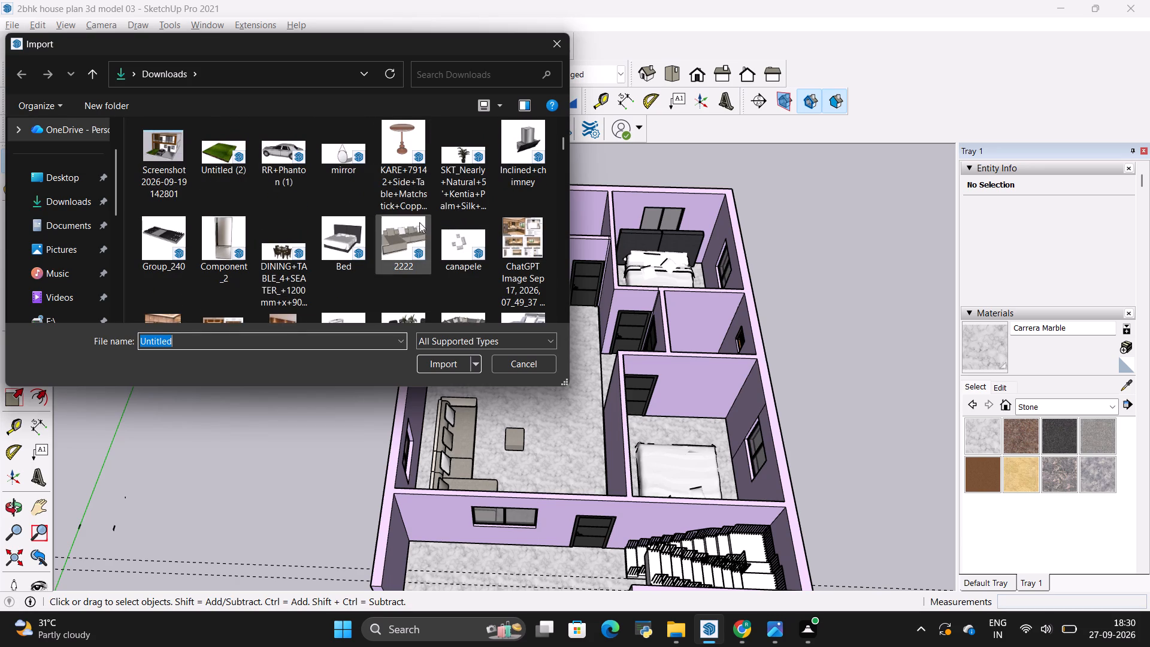
pyautogui.scroll(-1, 419, 233)
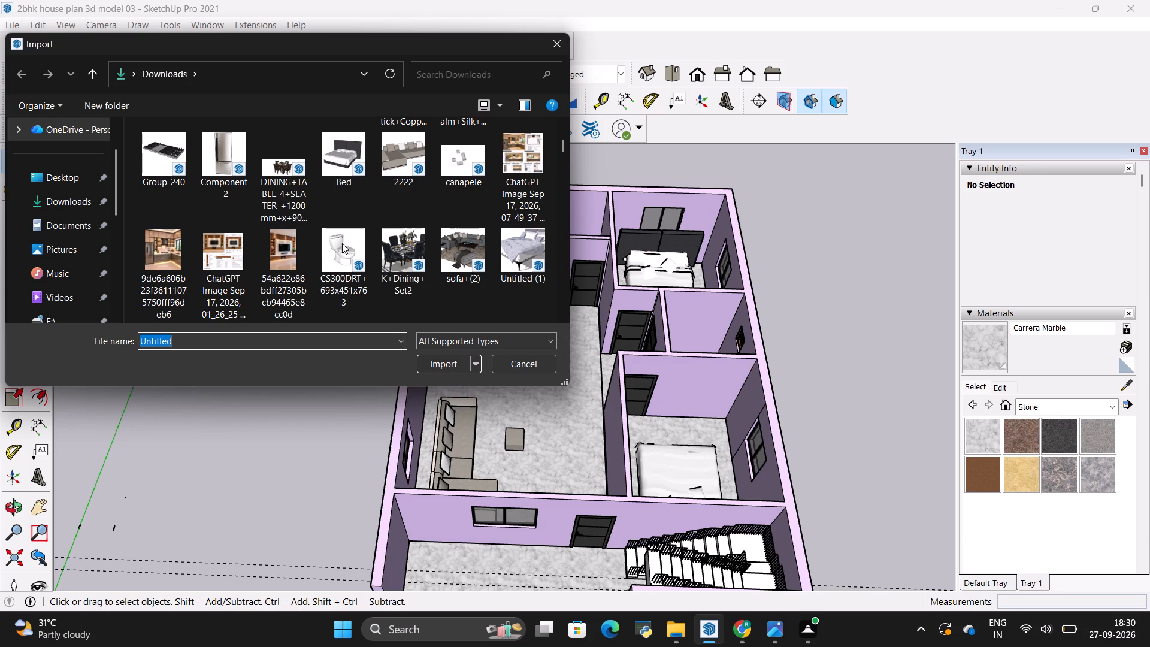
pyautogui.click(341, 244)
pyautogui.click(422, 362)
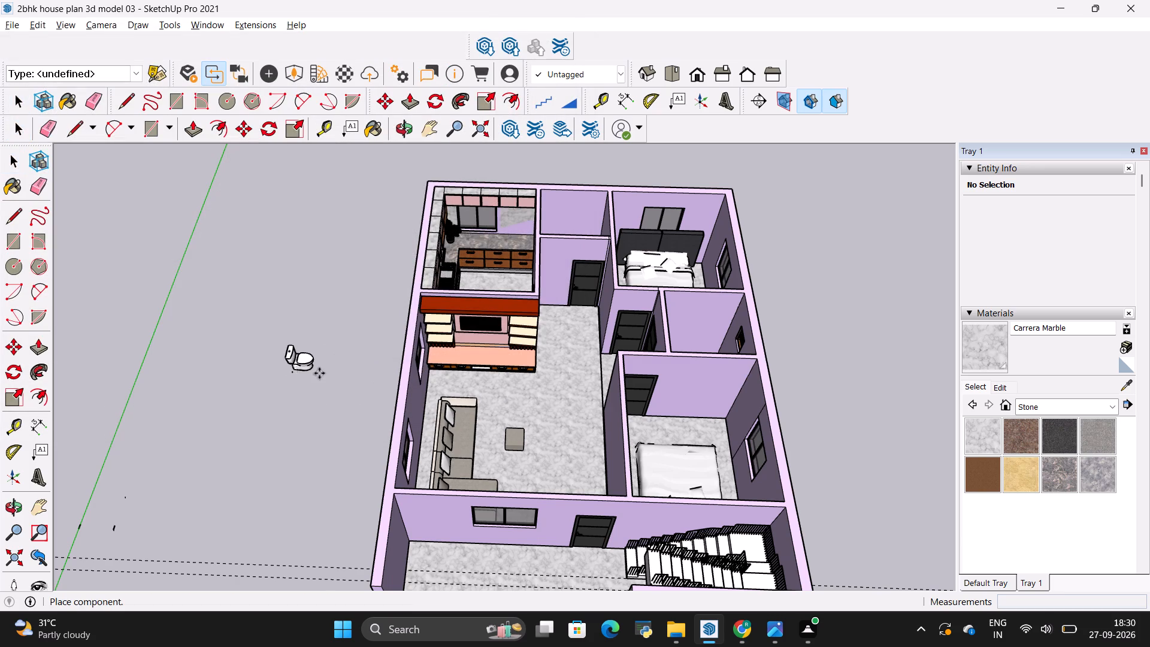
# Place the toilet on the marble floor of the small room behind the kitchen, with its tank against the shared wall.
pyautogui.scroll(3, 538, 261)
pyautogui.scroll(4, 614, 231)
pyautogui.moveTo(632, 256); pyautogui.dragTo(604, 311, button='middle')
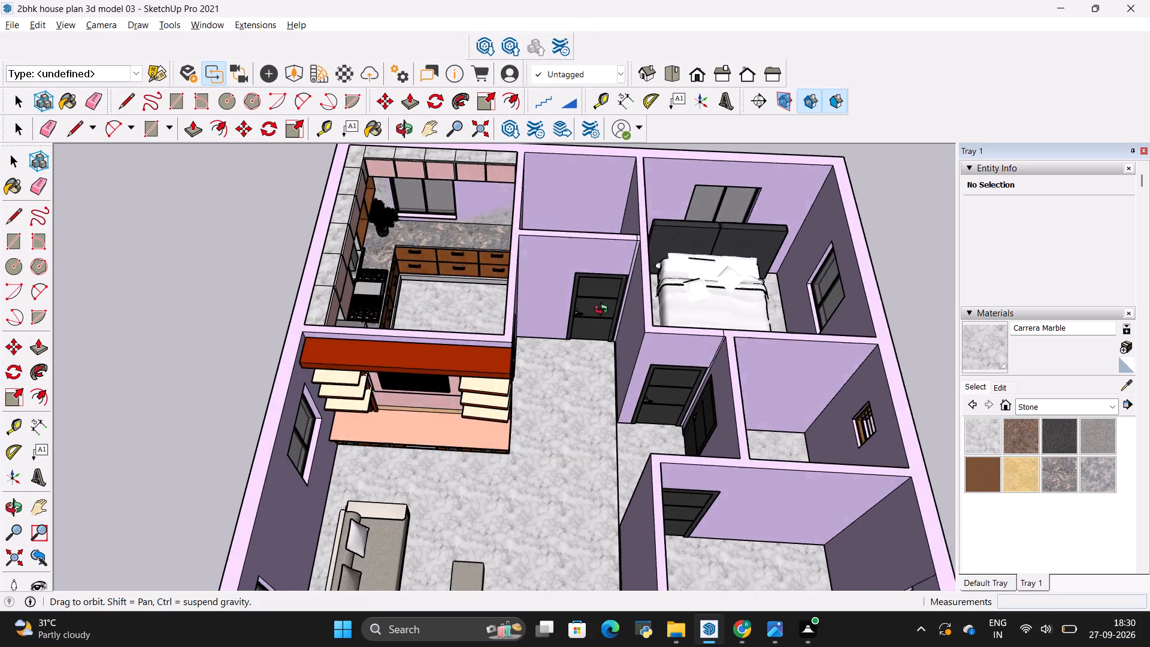
pyautogui.moveTo(604, 311); pyautogui.dragTo(568, 406, button='middle')
pyautogui.scroll(8, 607, 285)
pyautogui.scroll(3, 555, 284)
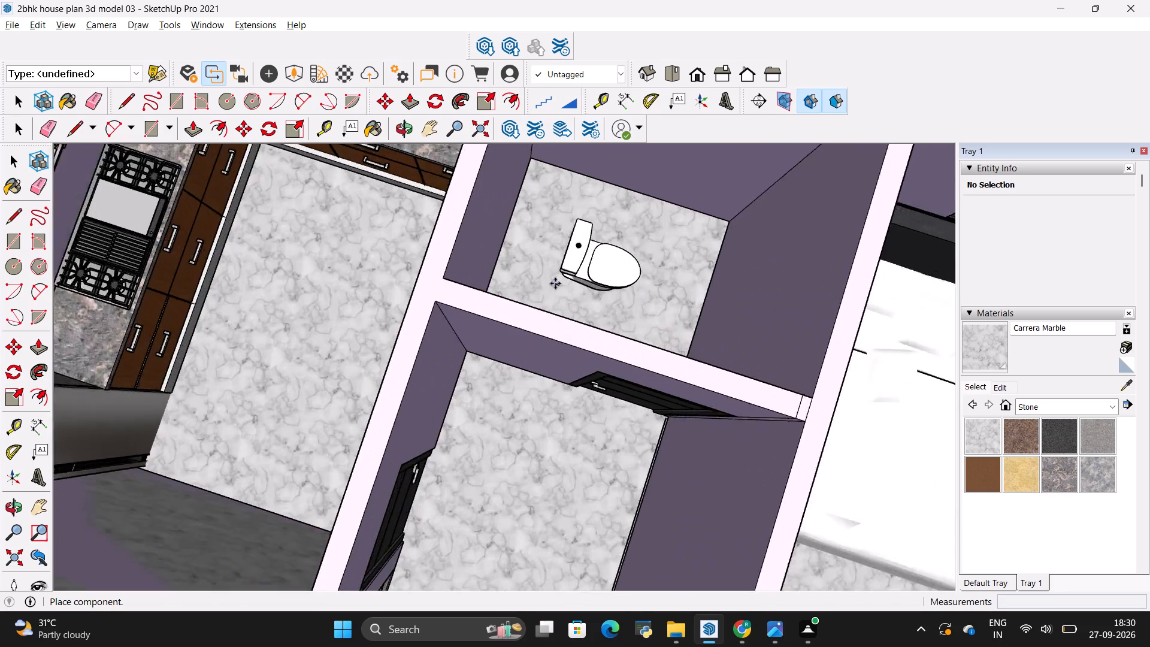
pyautogui.scroll(10, 555, 283)
pyautogui.scroll(5, 494, 273)
pyautogui.moveTo(494, 273); pyautogui.dragTo(526, 213, button='middle')
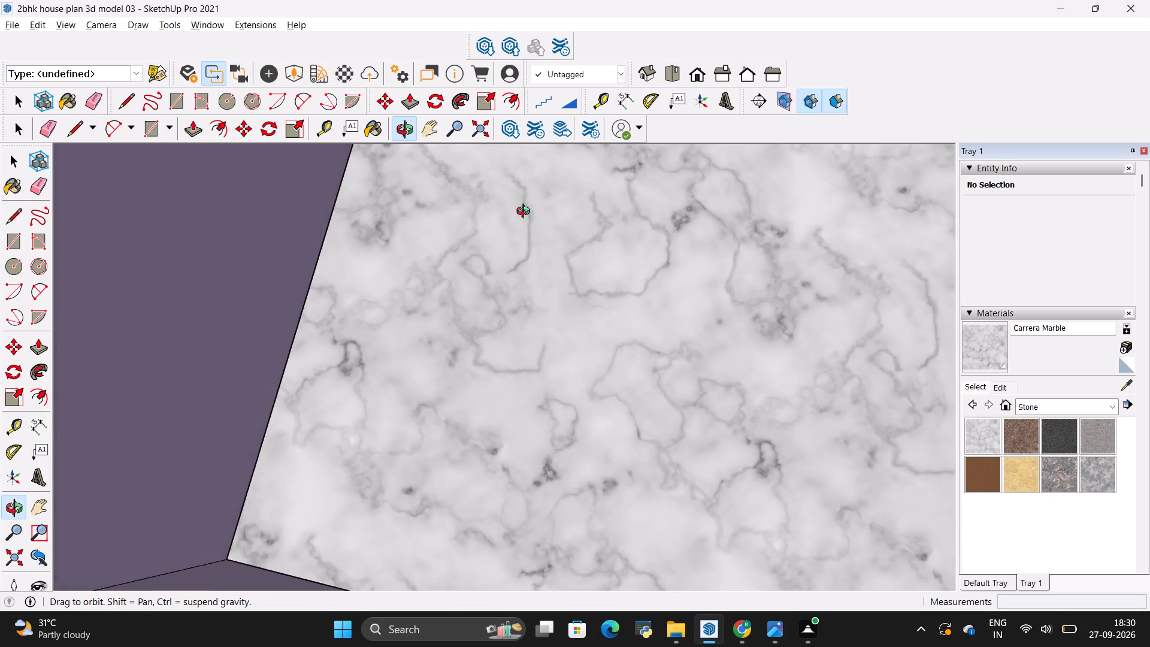
pyautogui.moveTo(526, 213); pyautogui.dragTo(524, 247, button='middle')
pyautogui.scroll(8, 525, 255)
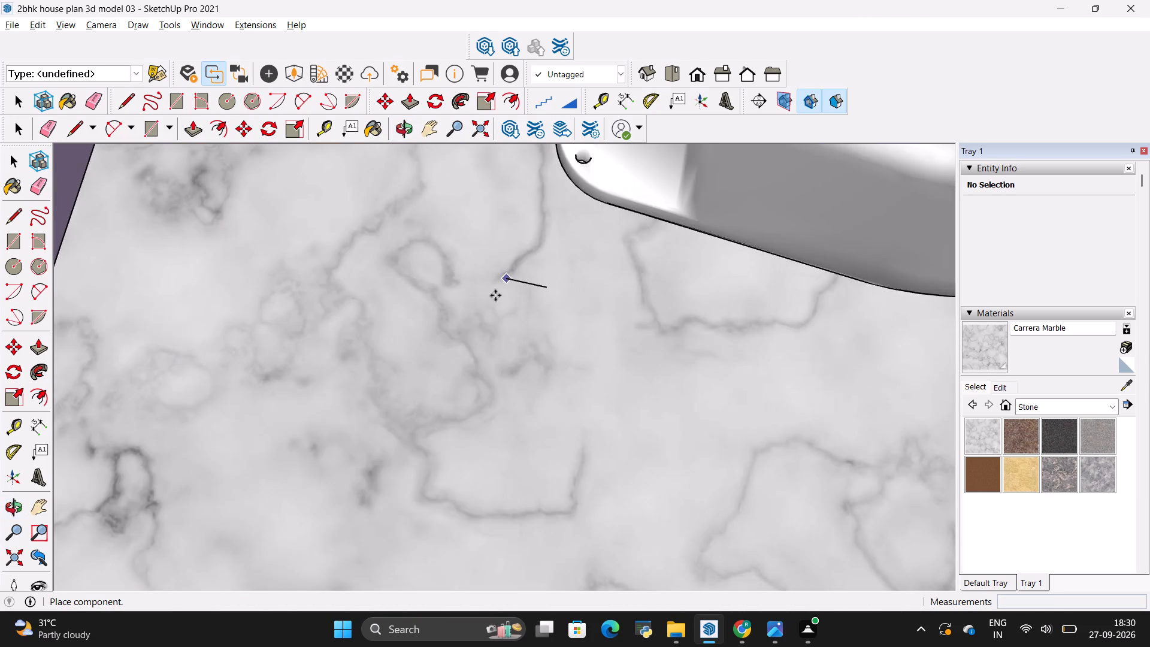
pyautogui.scroll(3, 401, 280)
pyautogui.scroll(-8, 495, 255)
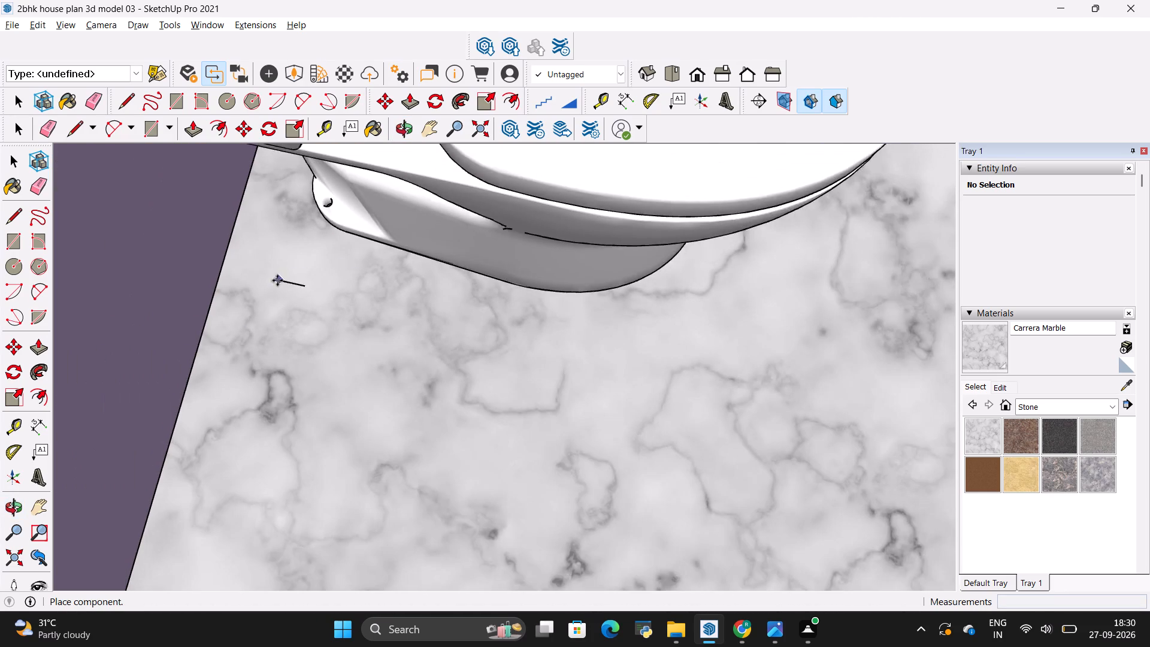
pyautogui.click(211, 312)
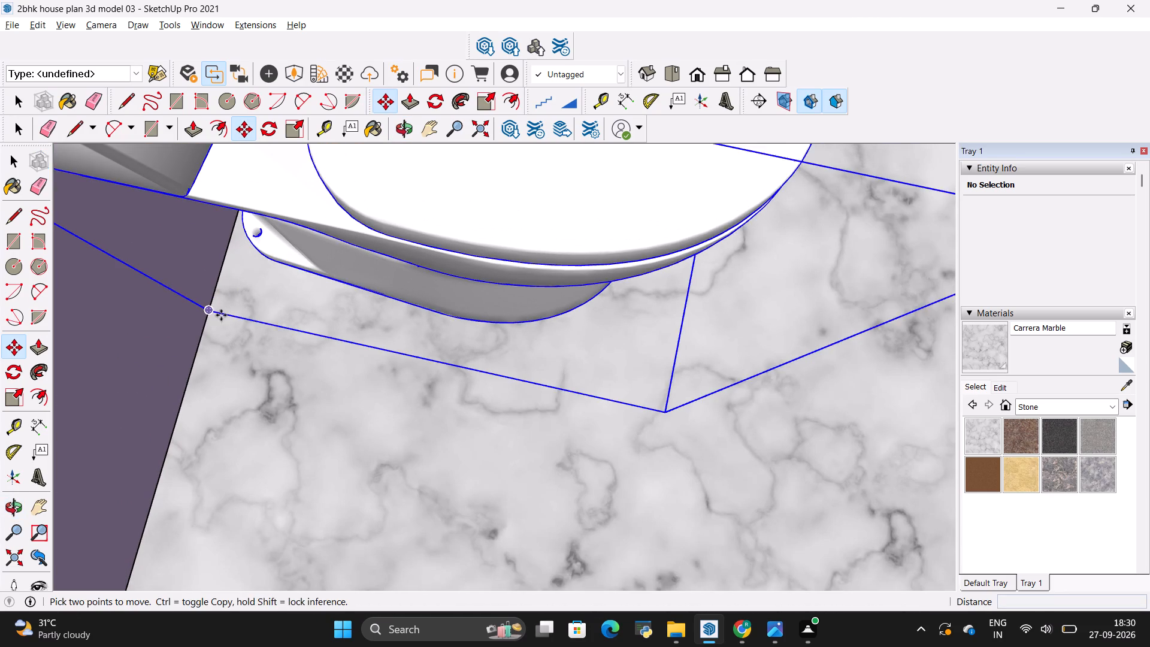
pyautogui.scroll(-8, 524, 393)
pyautogui.moveTo(522, 388); pyautogui.dragTo(304, 323, button='middle')
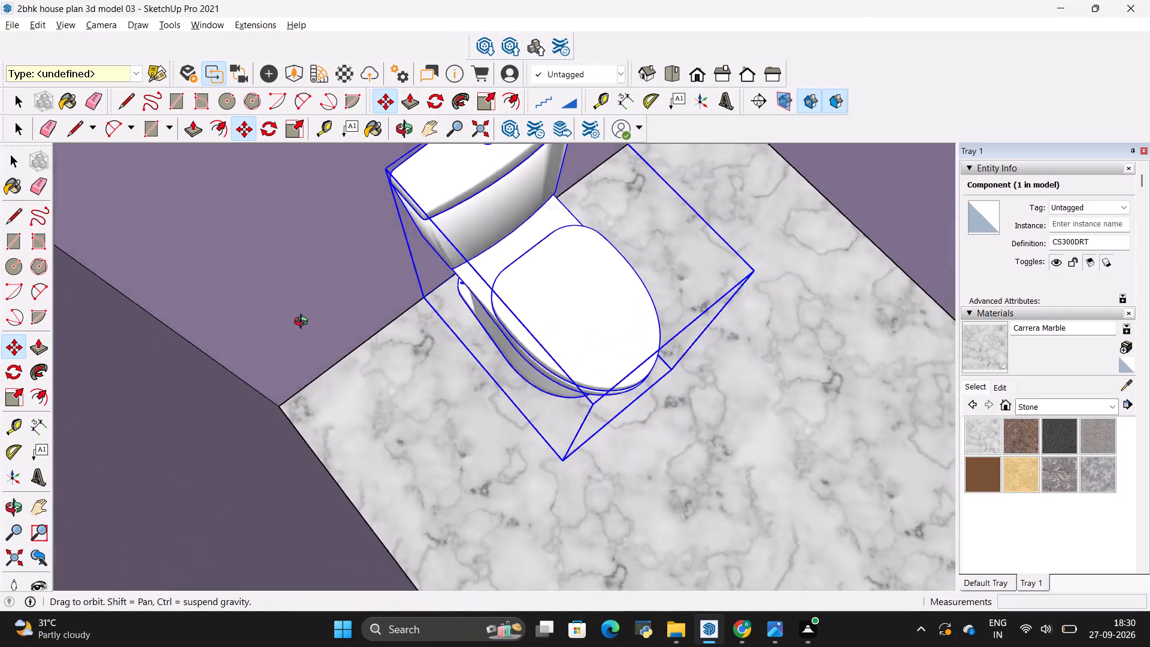
pyautogui.moveTo(304, 323); pyautogui.dragTo(213, 167, button='middle')
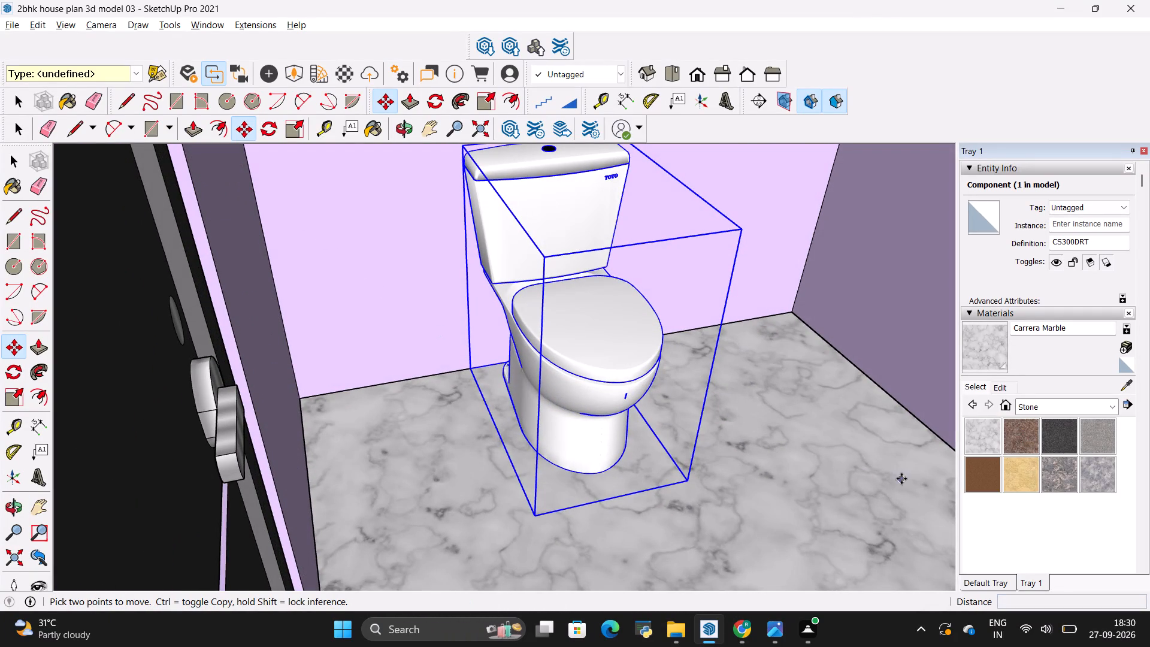
pyautogui.press('space')
pyautogui.click(799, 449)
# Scale the toilet in the small room behind the kitchen up uniformly to about 1.5 times its size.
pyautogui.scroll(-9, 799, 448)
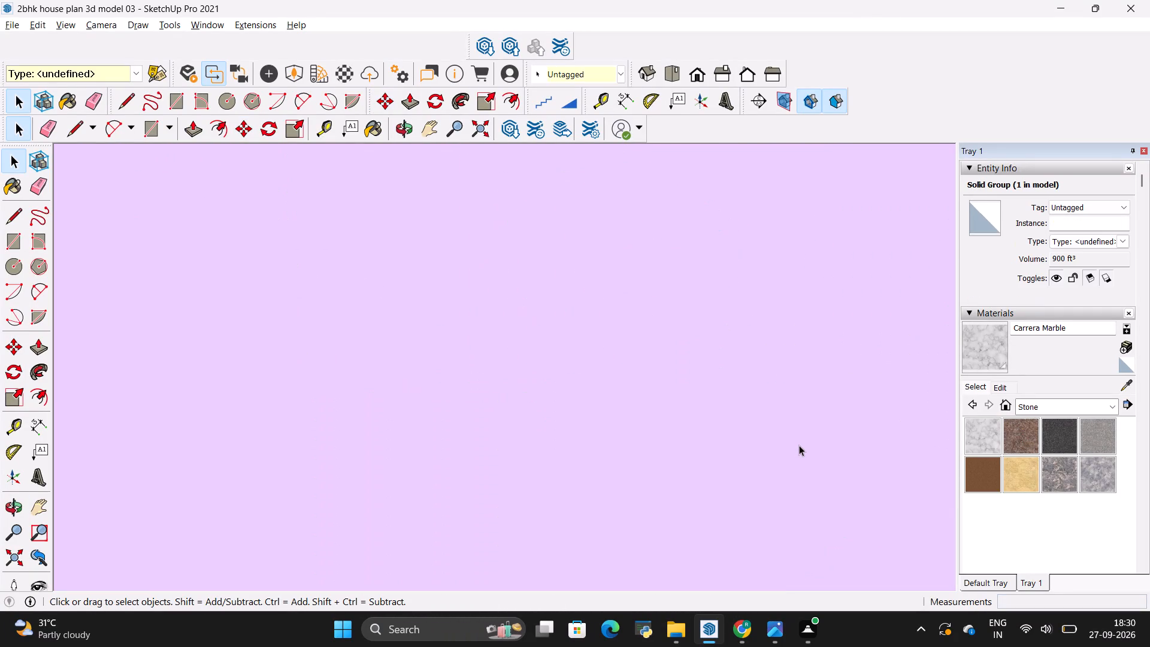
pyautogui.scroll(-20, 799, 445)
pyautogui.scroll(-20, 799, 445)
pyautogui.scroll(-3, 799, 445)
pyautogui.scroll(-20, 799, 427)
pyautogui.scroll(-20, 799, 427)
pyautogui.scroll(-2, 799, 427)
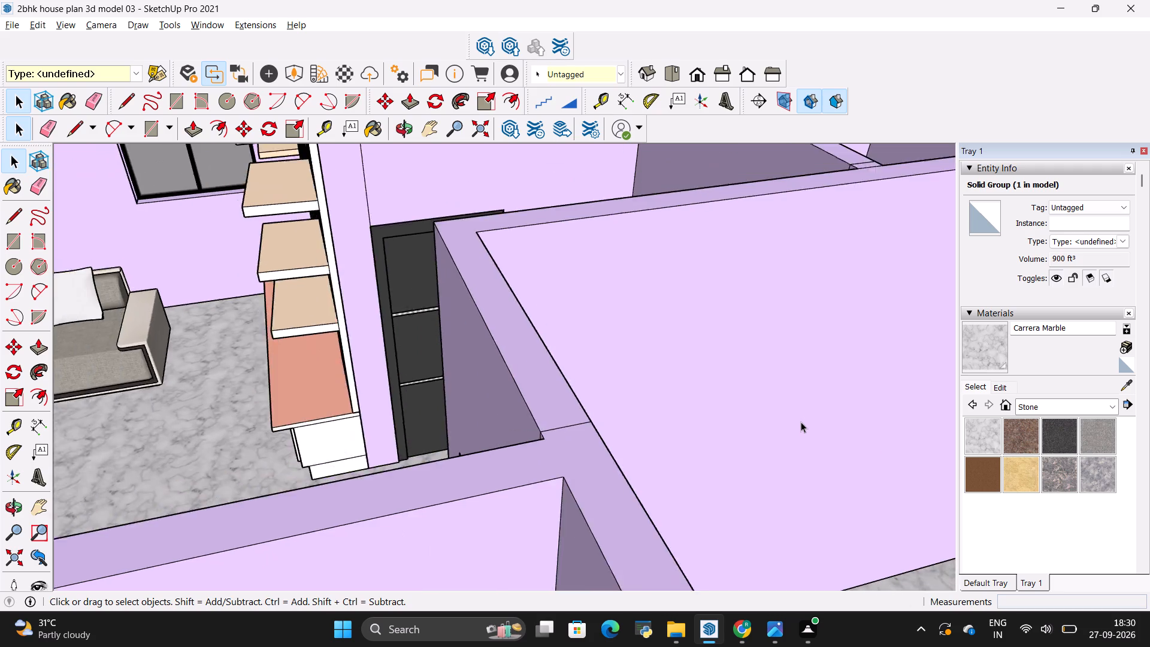
pyautogui.scroll(-19, 801, 422)
pyautogui.keyDown('shift'); pyautogui.moveTo(871, 329); pyautogui.dragTo(867, 332, button='middle'); pyautogui.keyUp('shift')
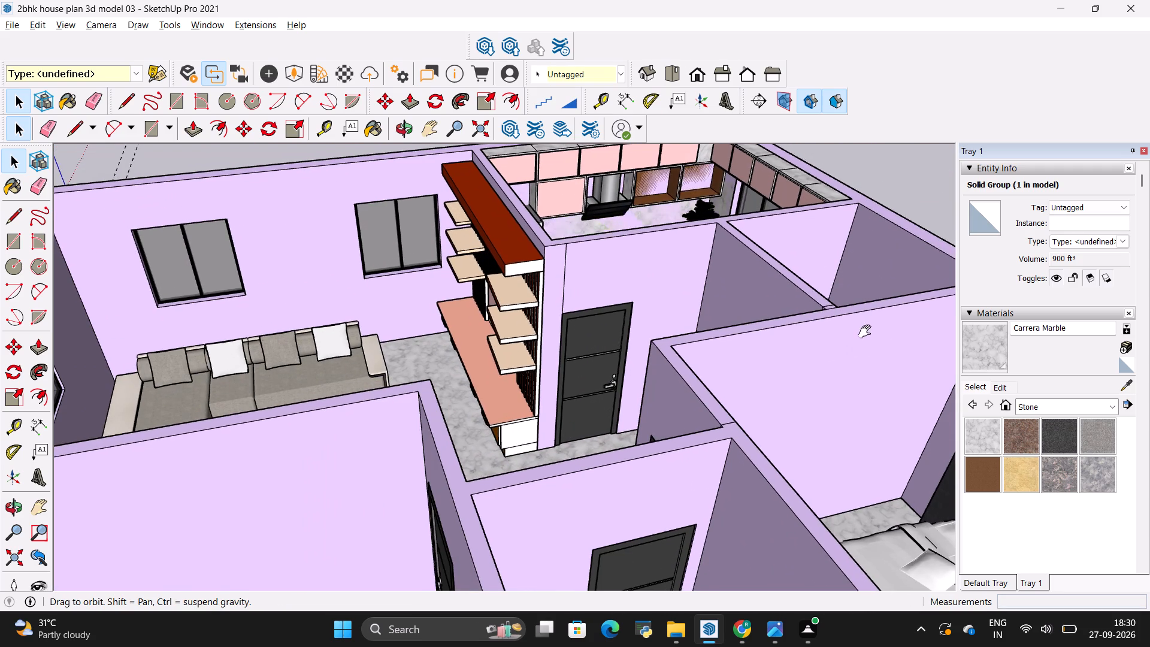
pyautogui.keyDown('shift'); pyautogui.moveTo(867, 332); pyautogui.dragTo(547, 401, button='middle'); pyautogui.keyUp('shift')
pyautogui.scroll(6, 569, 383)
pyautogui.moveTo(574, 379); pyautogui.dragTo(513, 530, button='middle')
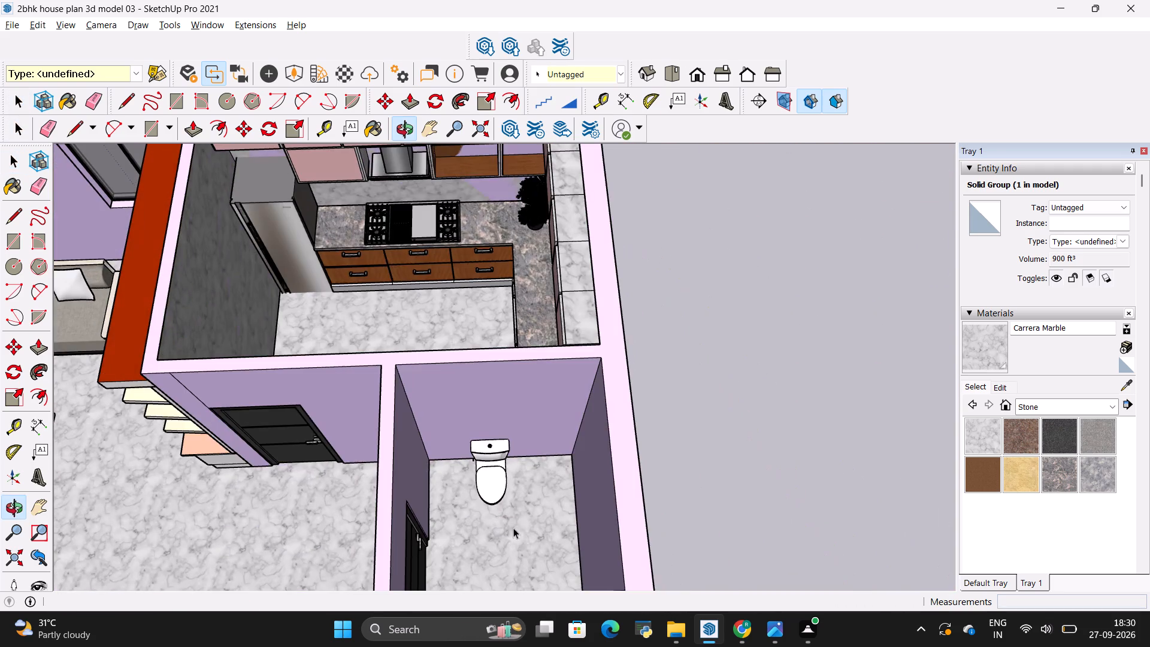
pyautogui.scroll(9, 491, 494)
pyautogui.press('space')
pyautogui.click(491, 470)
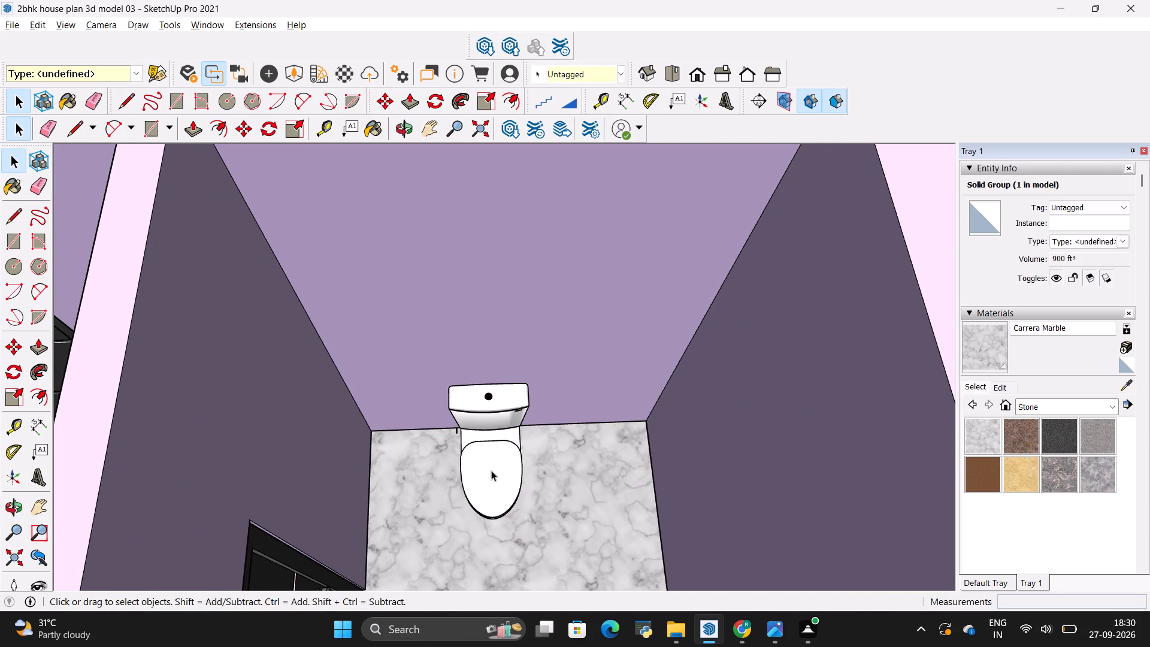
pyautogui.press('s')
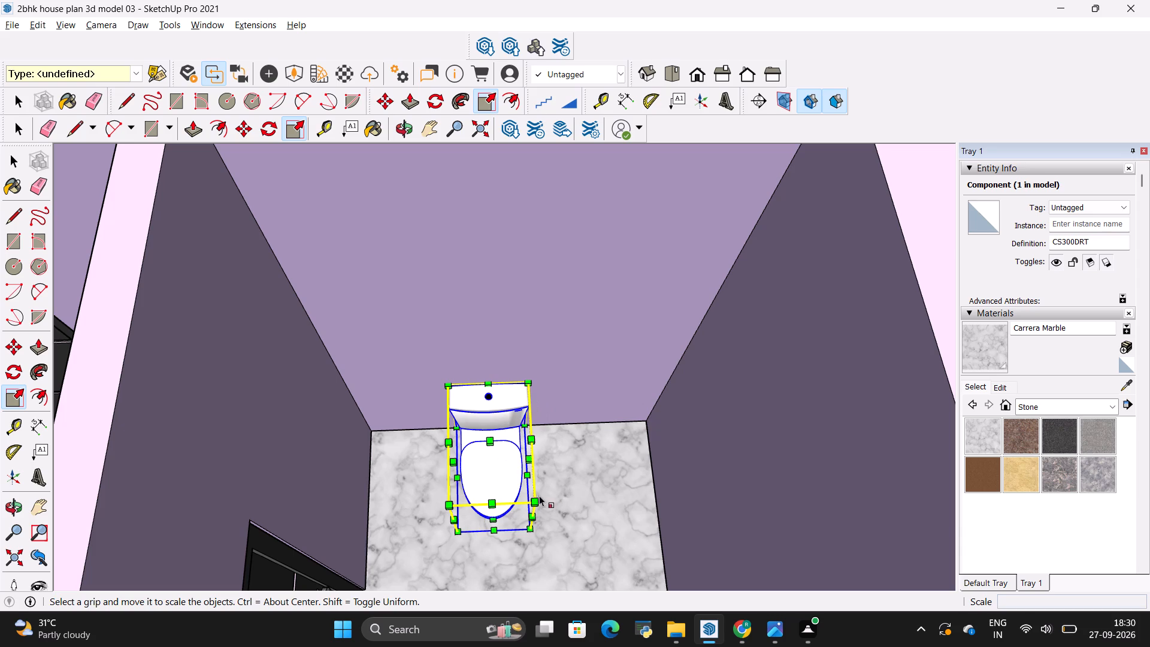
pyautogui.click(532, 500)
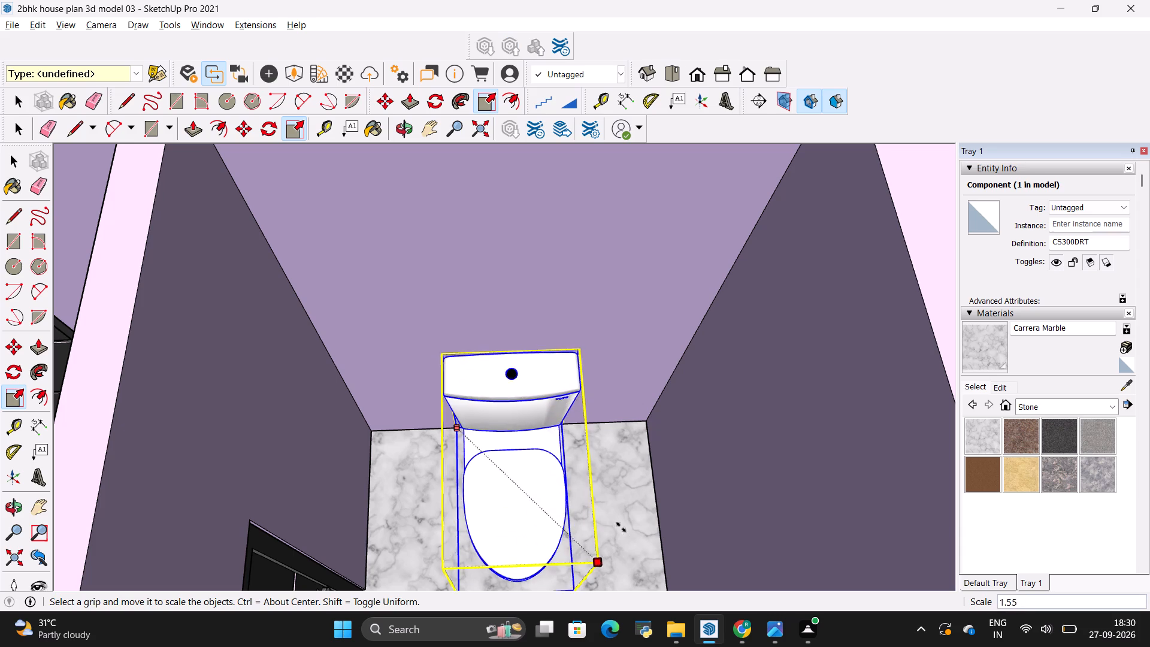
pyautogui.scroll(-5, 621, 526)
pyautogui.moveTo(620, 521); pyautogui.dragTo(714, 466, button='middle')
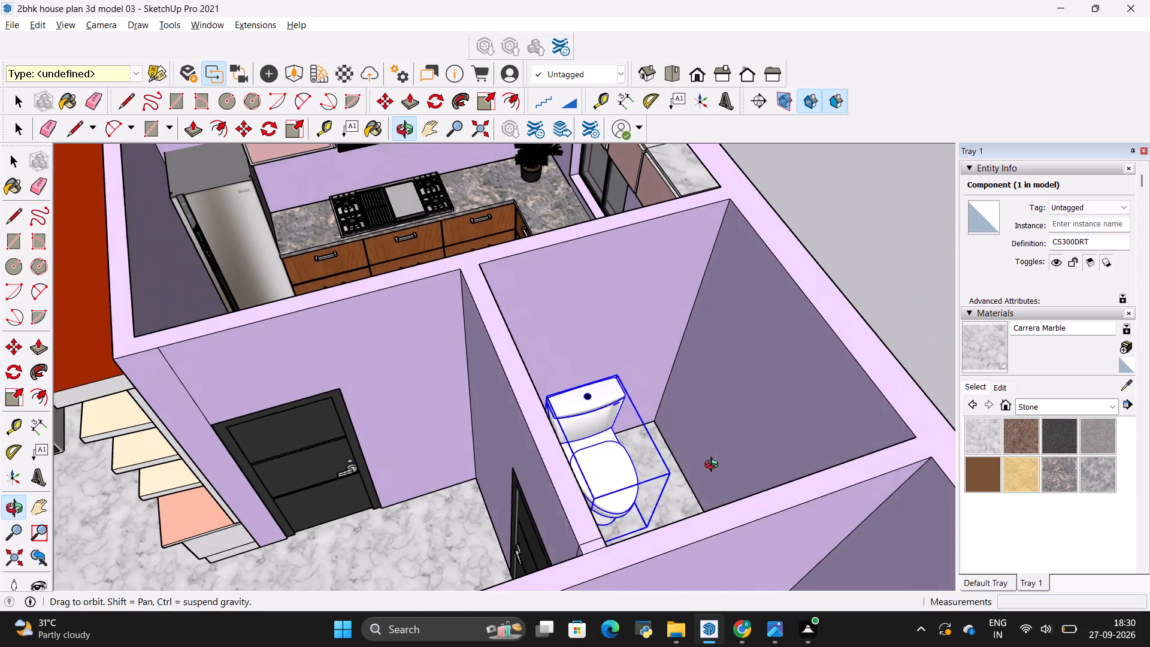
pyautogui.moveTo(714, 466); pyautogui.dragTo(713, 468, button='middle')
pyautogui.moveTo(649, 461); pyautogui.dragTo(632, 471, button='middle')
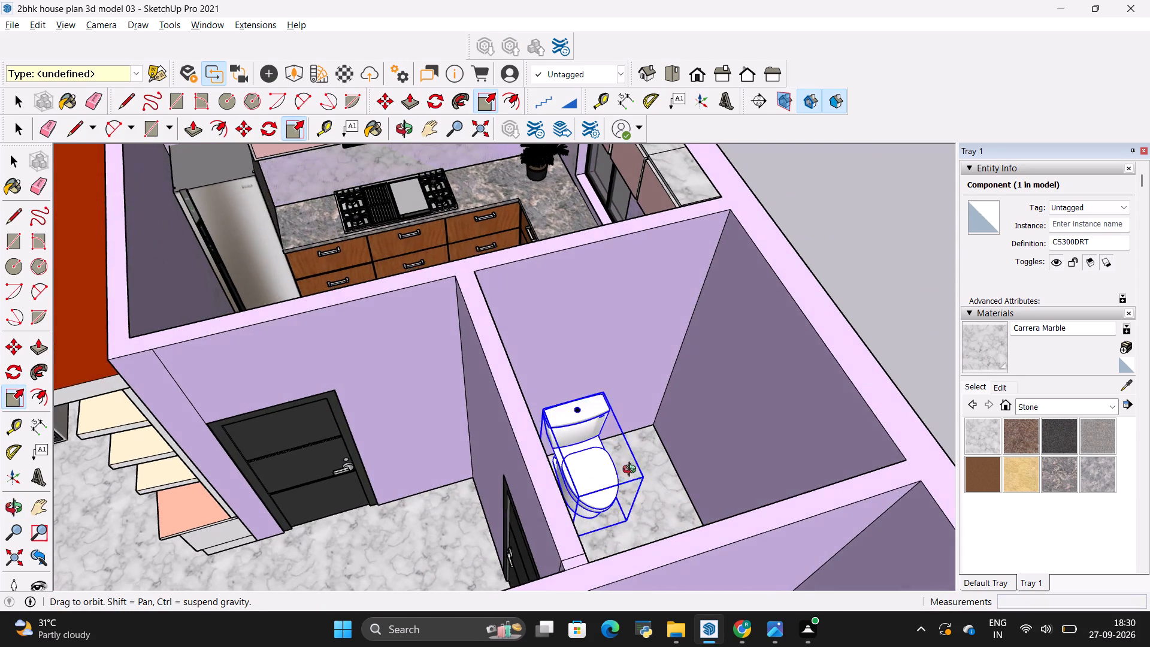
pyautogui.moveTo(632, 471); pyautogui.dragTo(607, 480, button='middle')
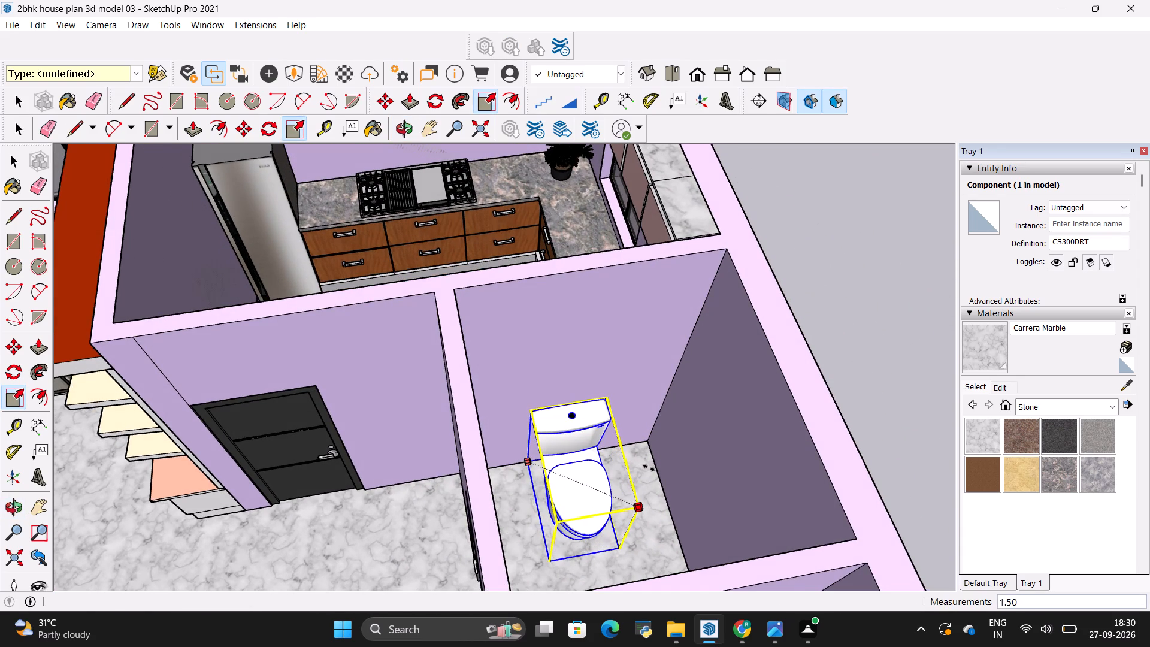
pyautogui.click(649, 468)
pyautogui.press('space')
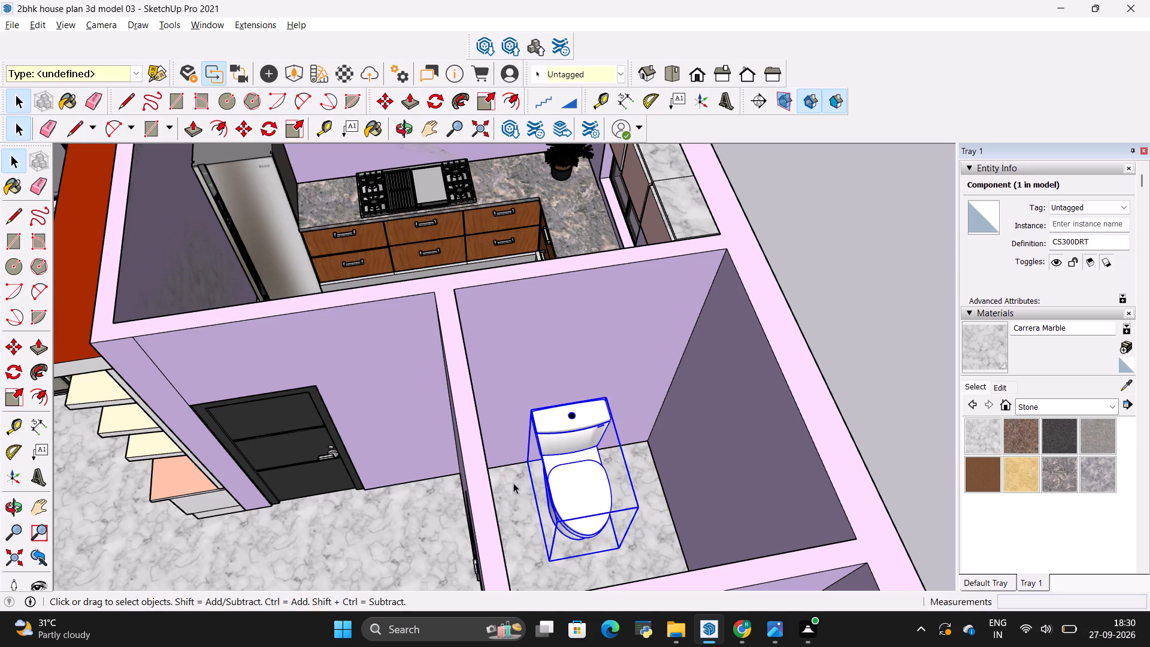
pyautogui.click(513, 483)
# Import the mirror model from the Downloads folder.
pyautogui.scroll(-11, 600, 451)
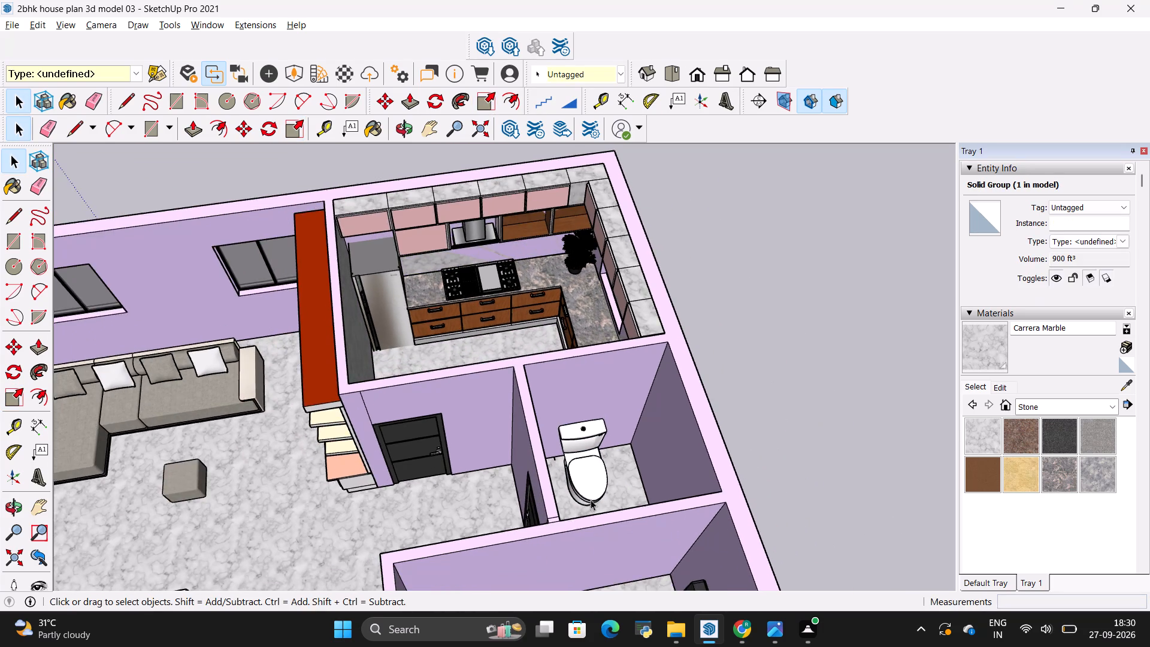
pyautogui.moveTo(590, 501); pyautogui.dragTo(710, 509, button='middle')
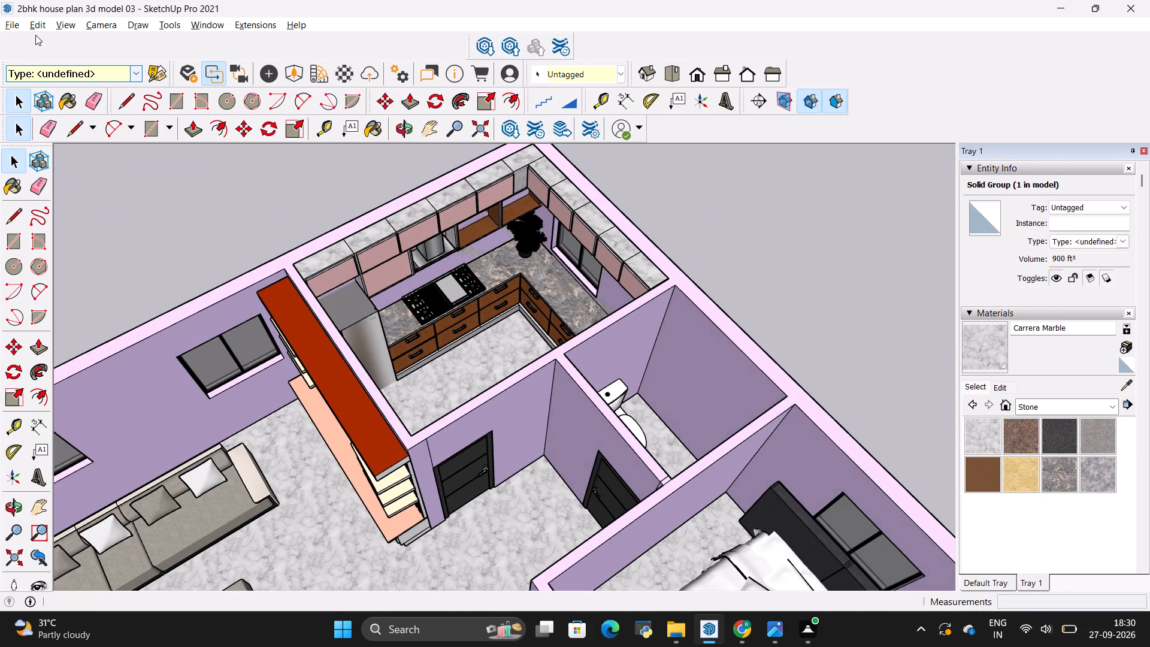
pyautogui.click(13, 25)
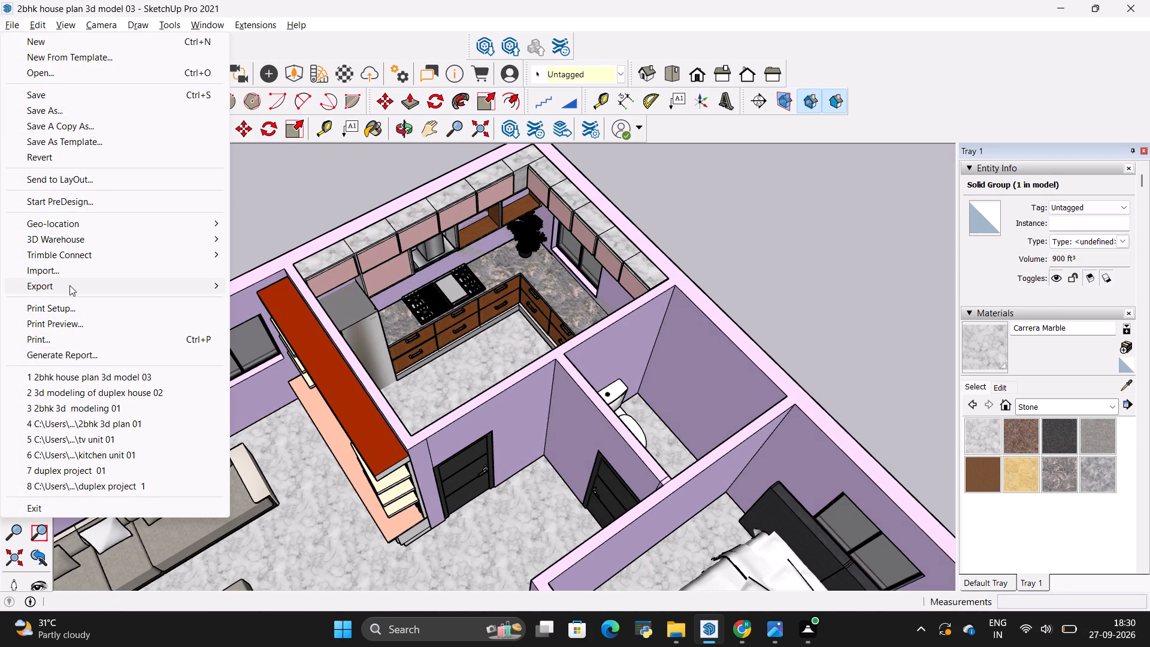
pyautogui.click(60, 272)
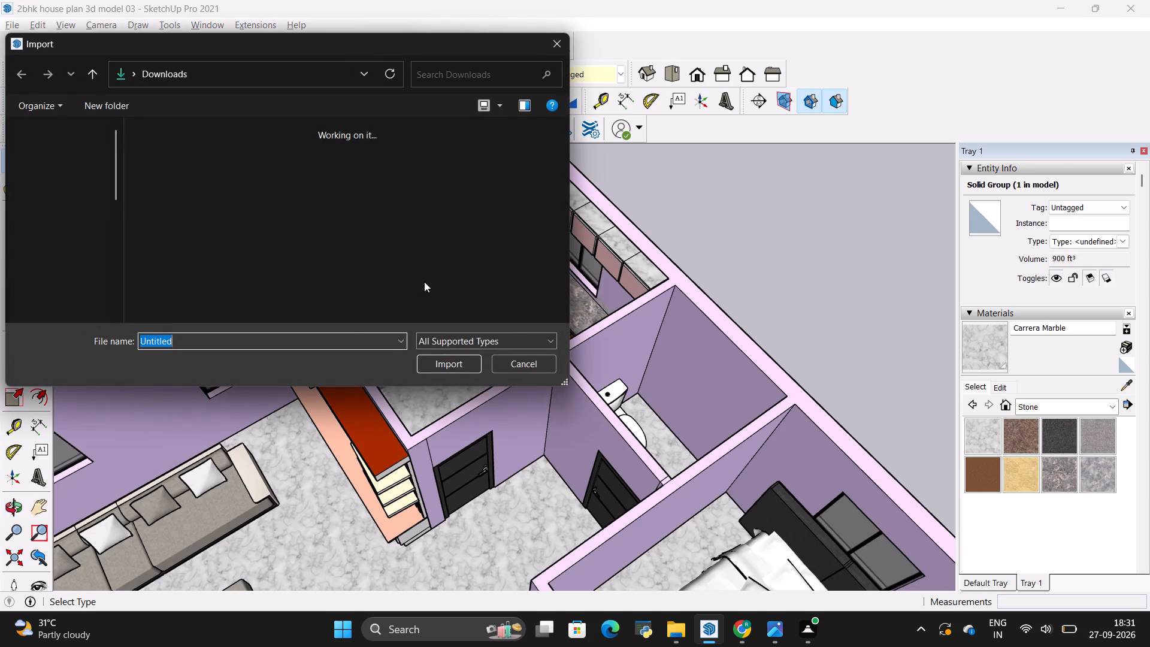
pyautogui.scroll(-1, 277, 232)
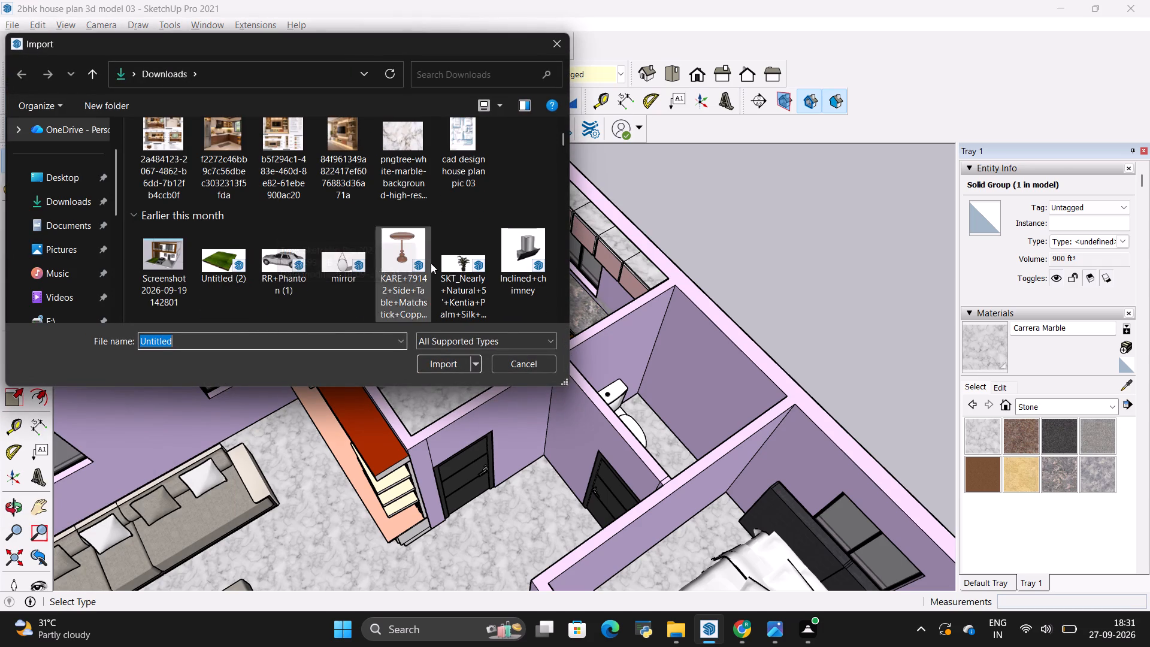
pyautogui.click(335, 263)
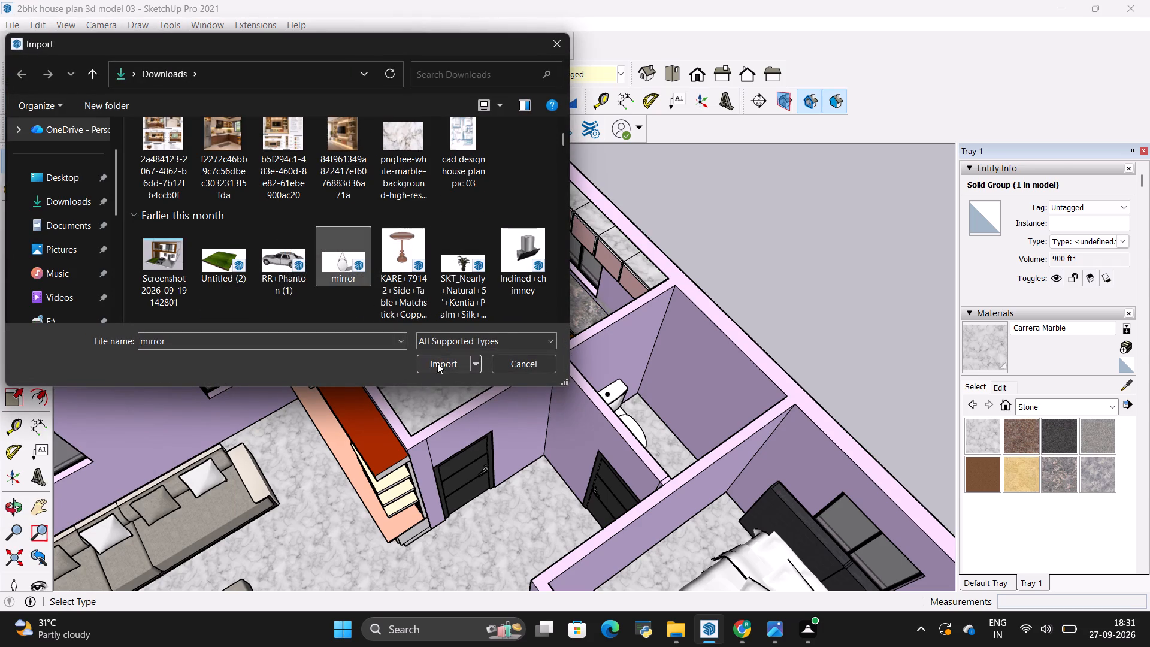
pyautogui.click(437, 363)
pyautogui.scroll(3, 659, 414)
pyautogui.scroll(8, 697, 376)
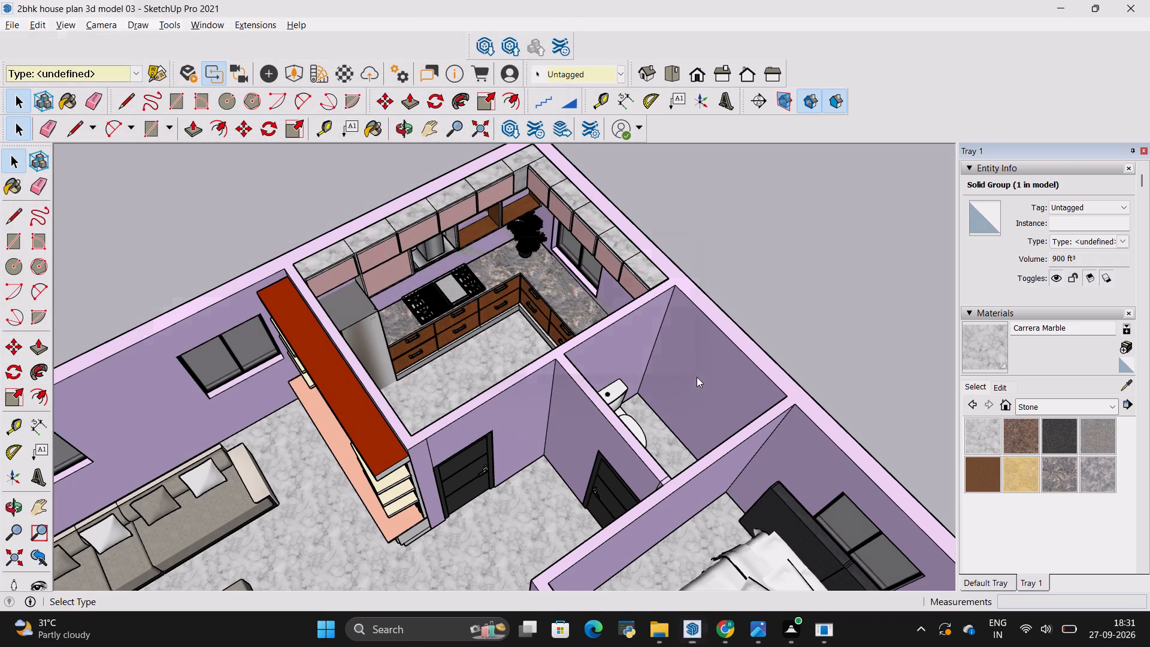
pyautogui.click(646, 342)
pyautogui.scroll(6, 703, 383)
pyautogui.click(685, 368)
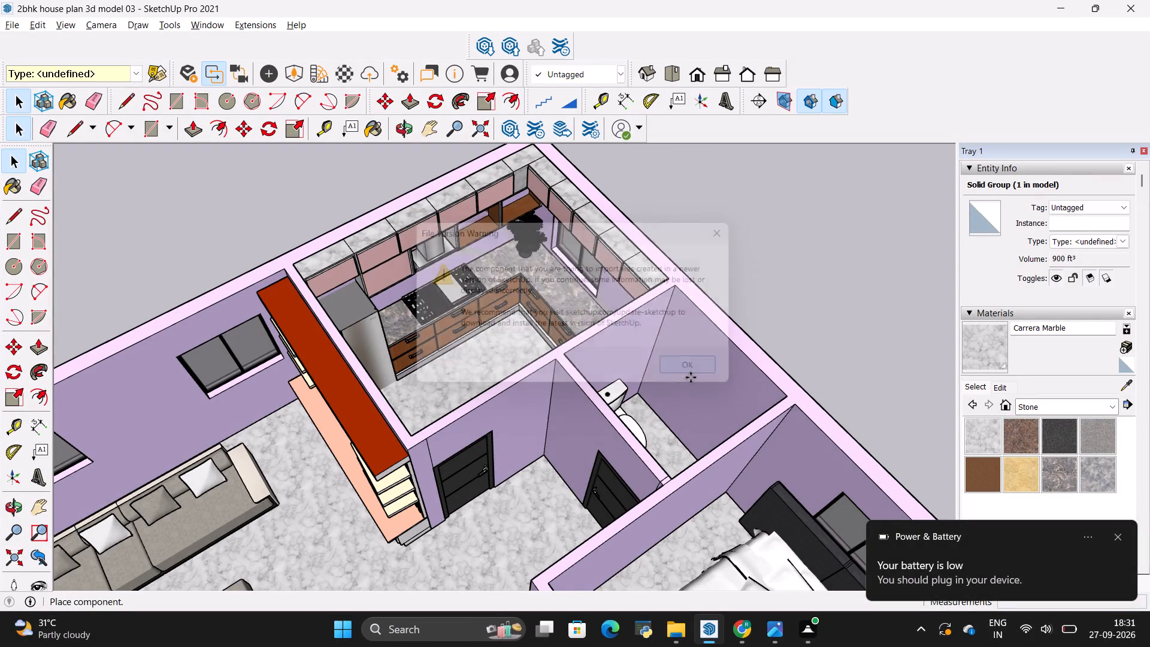
# Place the mirror on the outer wall beside the toilet and shift it about 3 1/2" out from the wall face.
pyautogui.scroll(4, 691, 378)
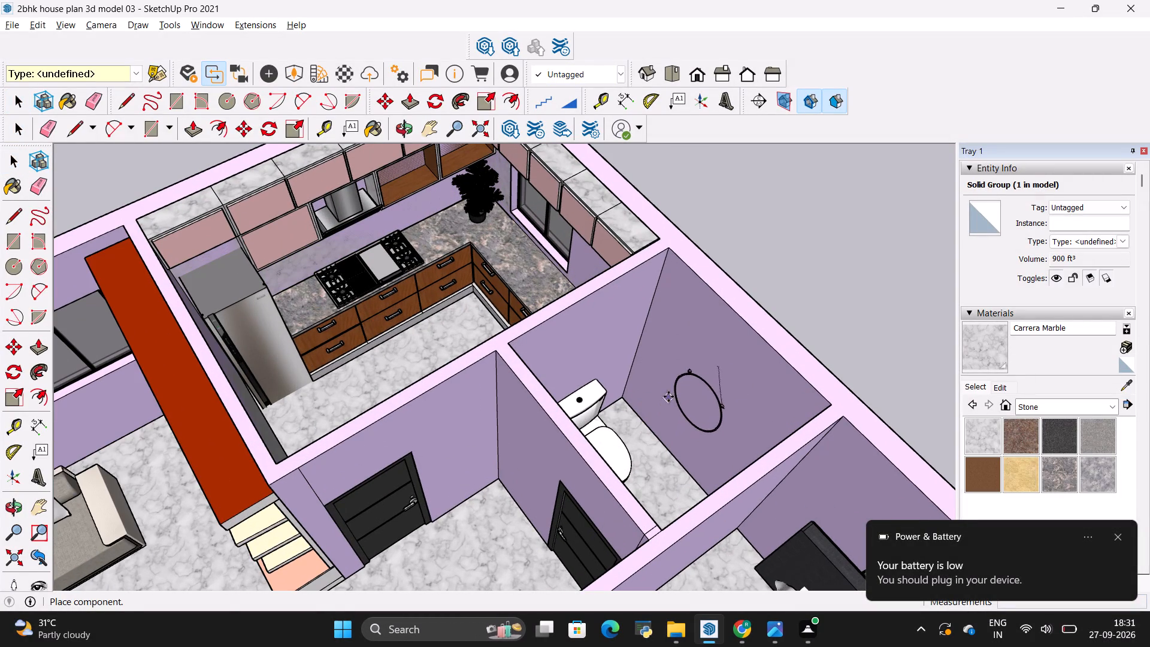
pyautogui.click(670, 394)
pyautogui.scroll(3, 757, 403)
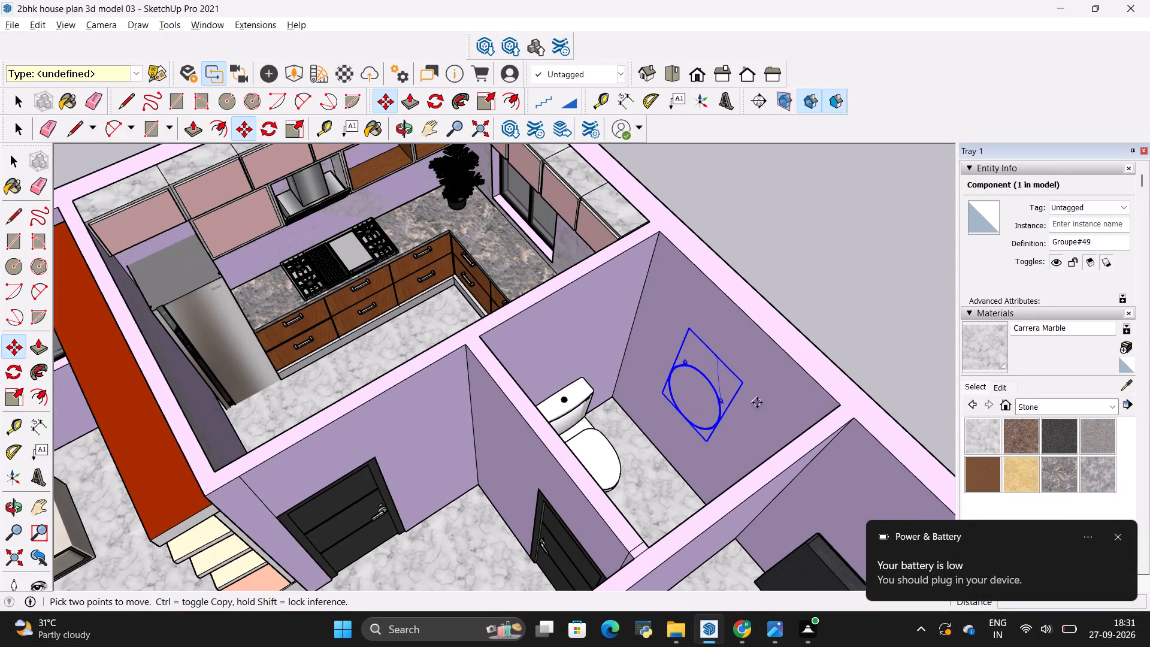
pyautogui.press('m')
pyautogui.click(740, 382)
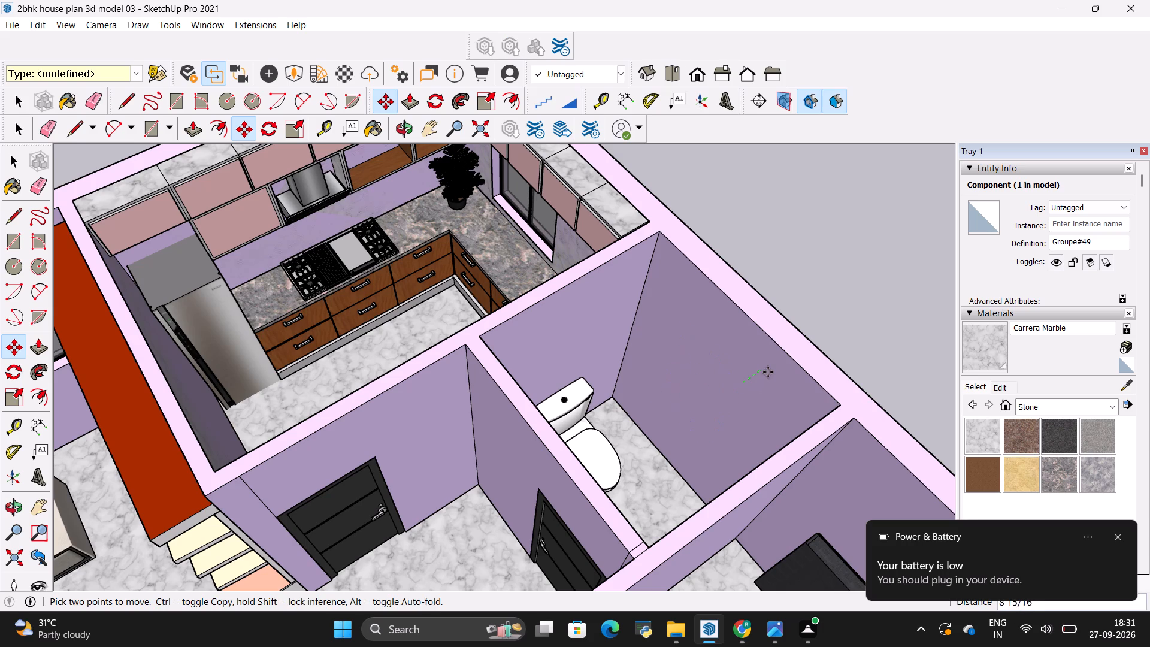
pyautogui.scroll(8, 765, 372)
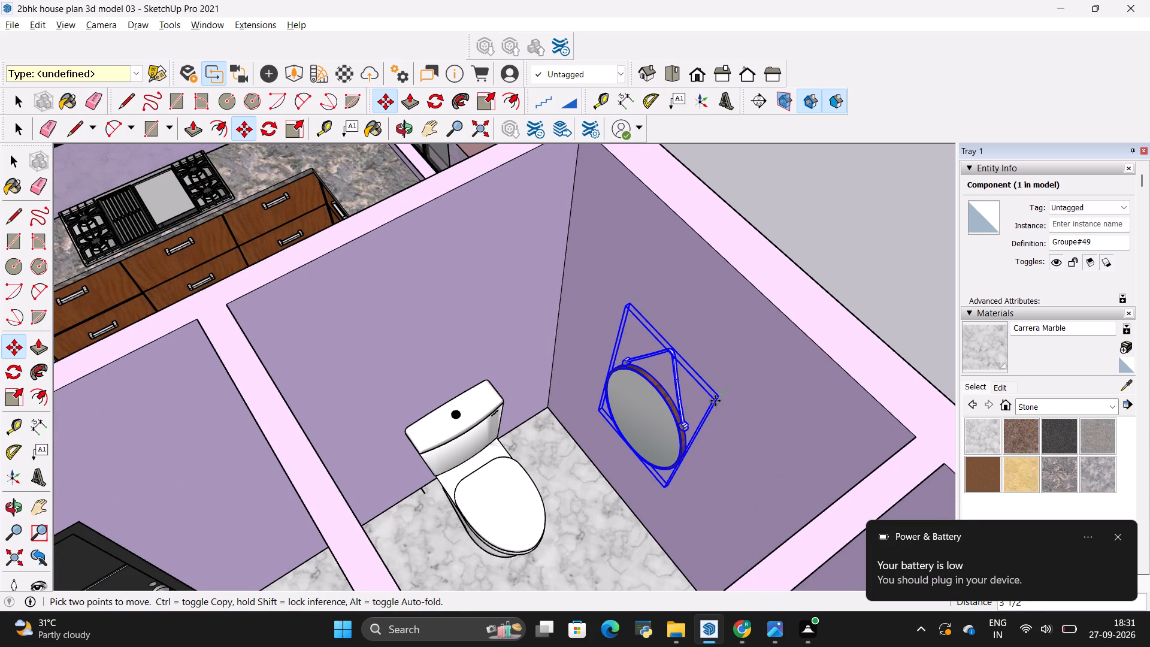
pyautogui.click(715, 402)
# Move the mirror about 1' 5 1/8" higher and farther from the corner along the wall beside the toilet.
pyautogui.scroll(6, 742, 406)
pyautogui.moveTo(736, 424); pyautogui.dragTo(655, 428, button='middle')
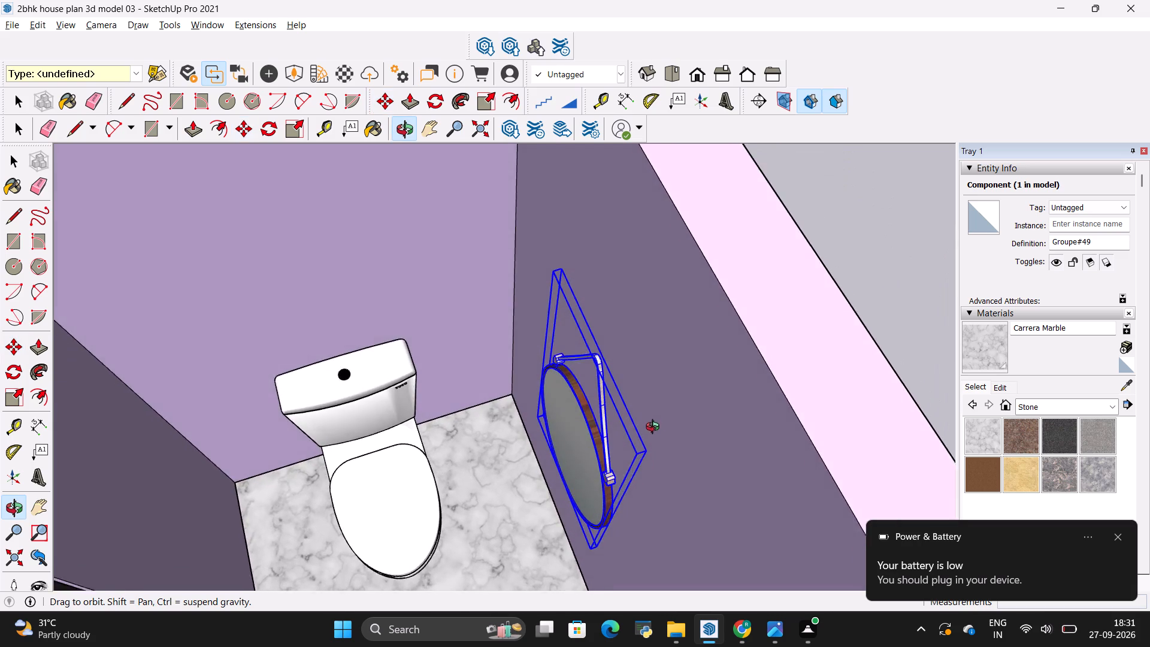
pyautogui.moveTo(655, 428); pyautogui.dragTo(647, 415, button='middle')
pyautogui.scroll(4, 654, 419)
pyautogui.press('m')
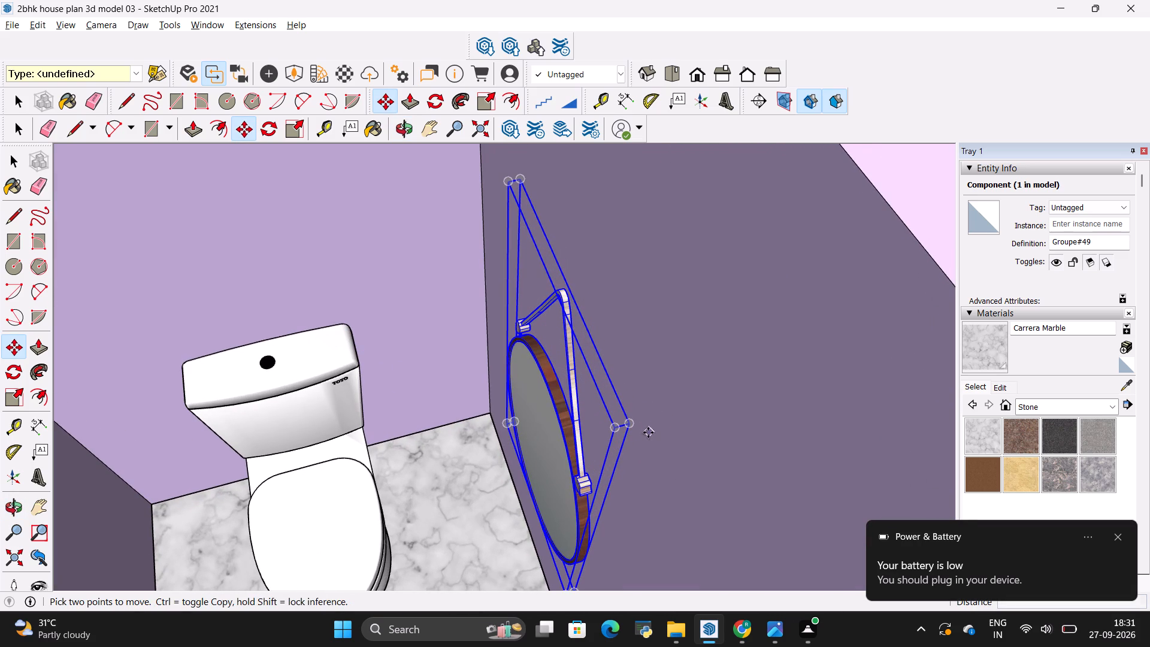
pyautogui.click(630, 421)
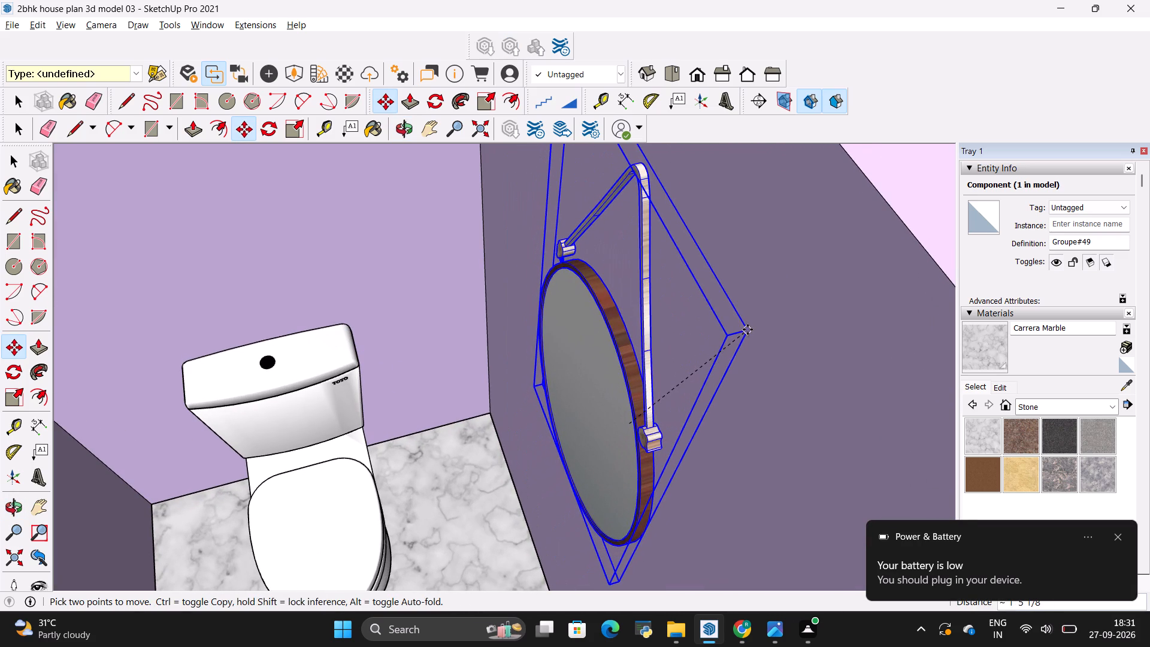
pyautogui.click(747, 329)
# Scale the wall mirror's thickness along the green axis by a factor of 2.00.
pyautogui.scroll(-9, 783, 358)
pyautogui.moveTo(784, 384); pyautogui.dragTo(794, 408, button='middle')
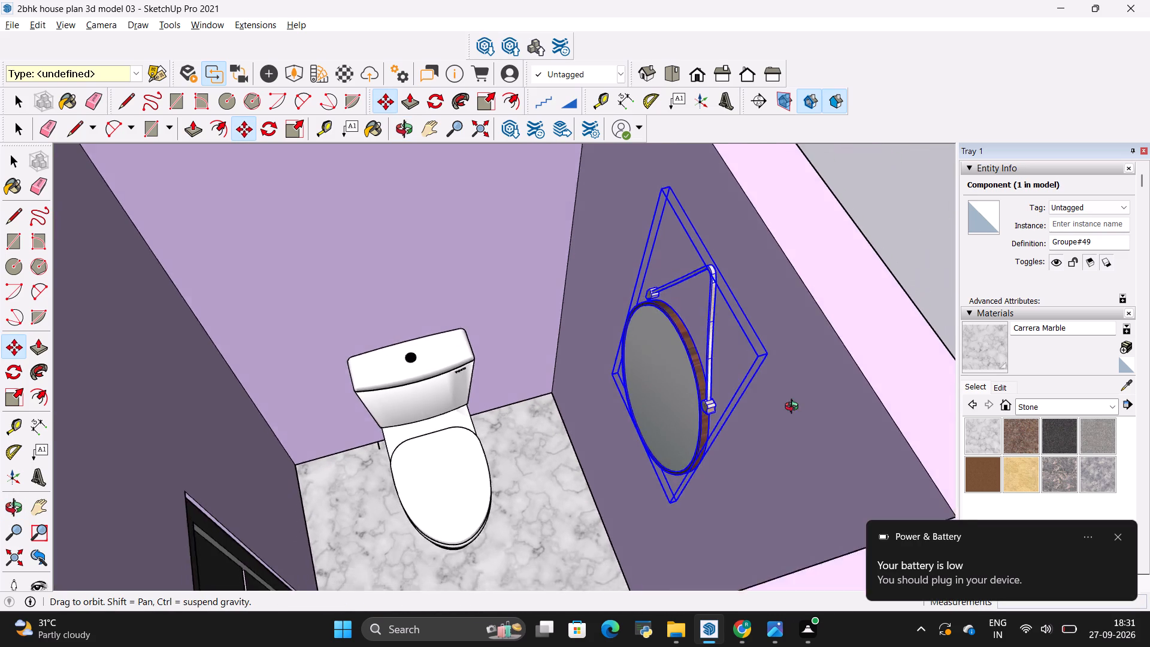
pyautogui.moveTo(794, 408); pyautogui.dragTo(864, 407, button='middle')
pyautogui.press('s')
pyautogui.scroll(3, 654, 371)
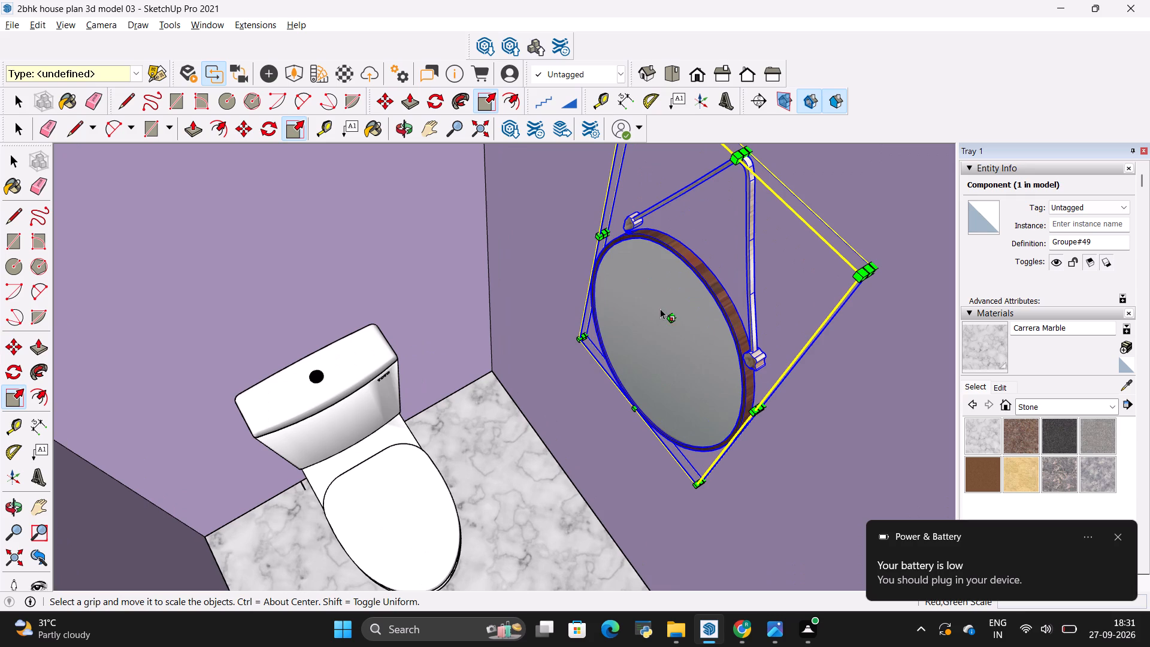
pyautogui.click(667, 319)
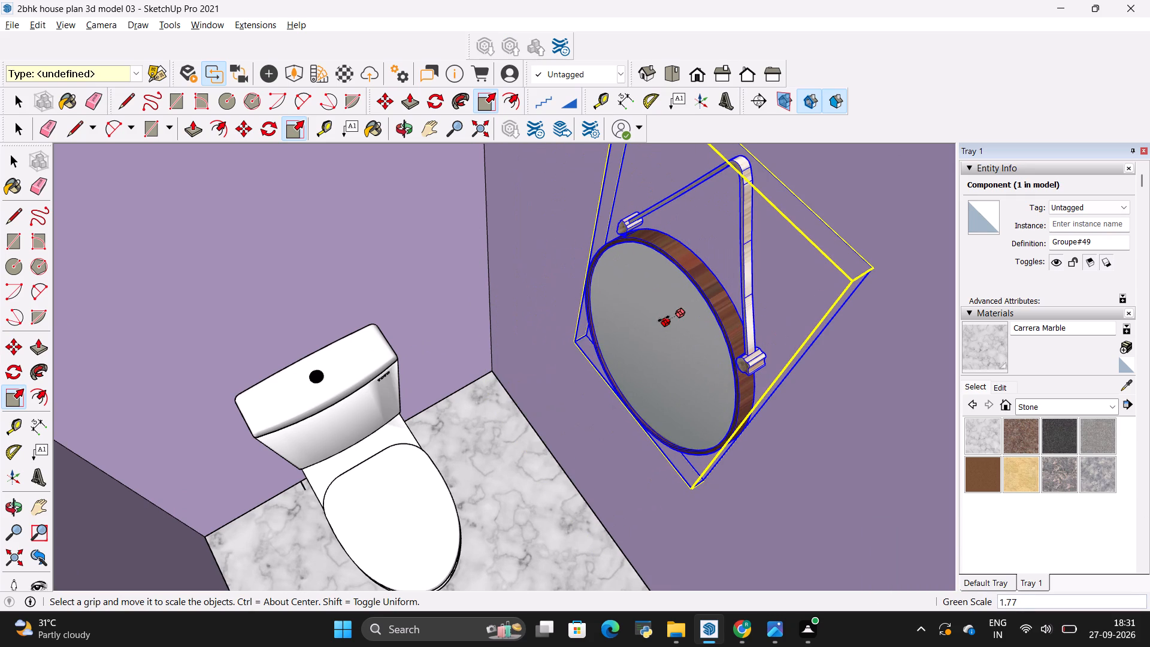
pyautogui.click(661, 319)
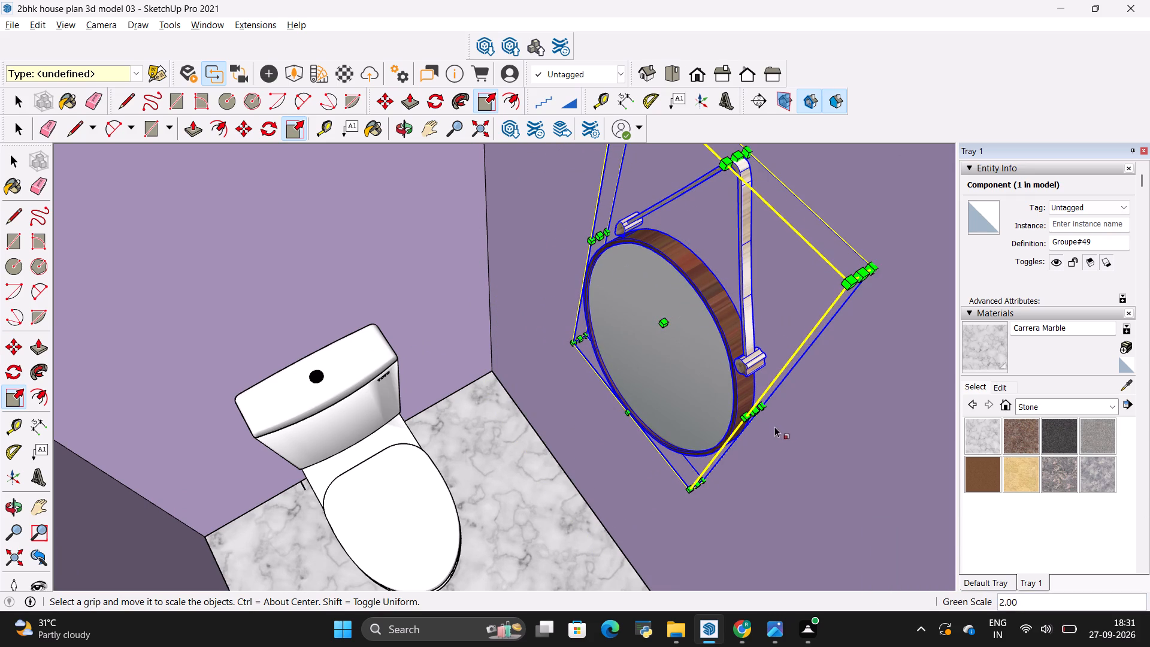
pyautogui.press('space')
pyautogui.click(792, 437)
# Examine the toilet room with its wall mirror, the kitchen and the surrounding rooms from above.
pyautogui.scroll(-18, 792, 437)
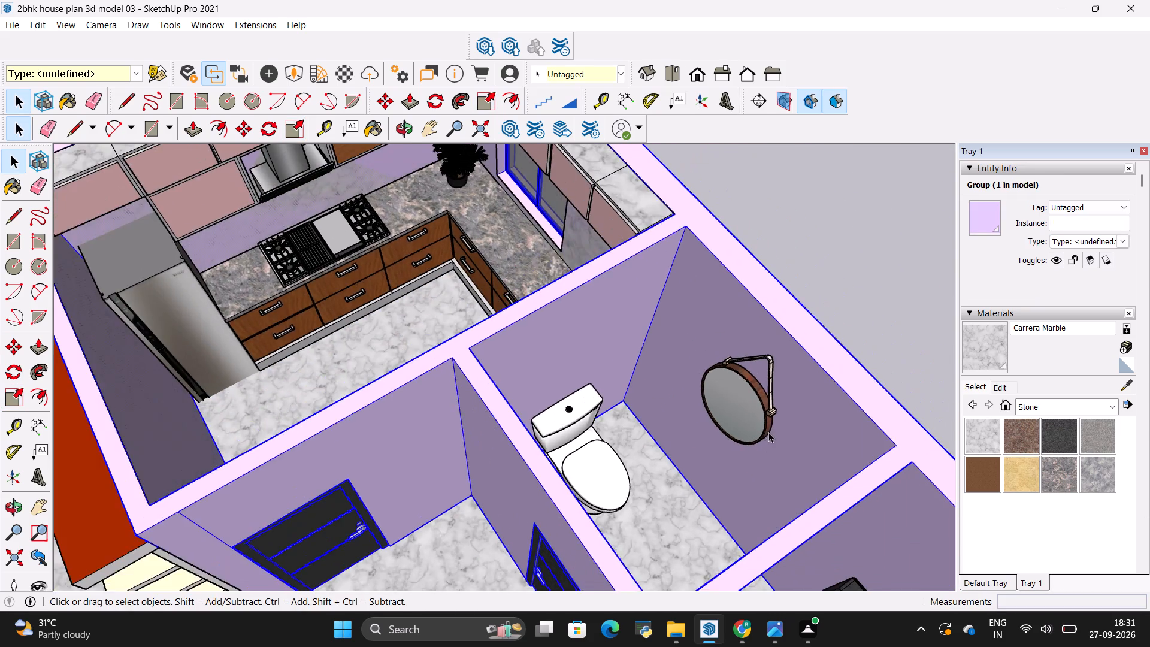
pyautogui.scroll(-7, 768, 432)
pyautogui.moveTo(777, 439); pyautogui.dragTo(895, 364, button='middle')
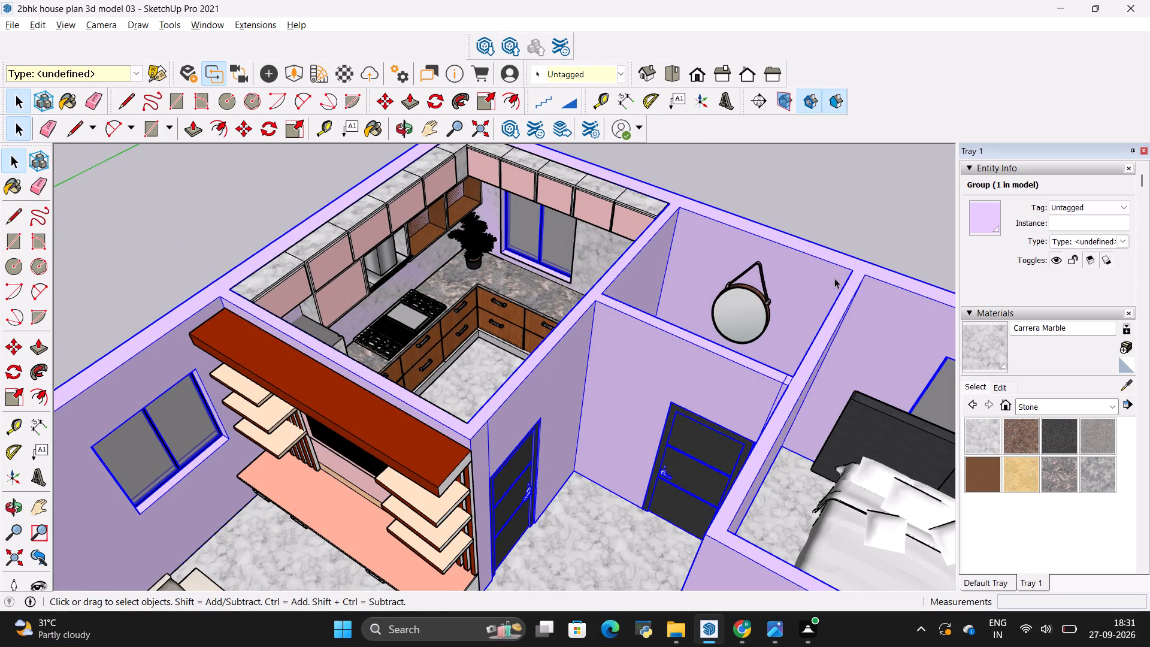
pyautogui.press('space')
pyautogui.click(819, 211)
pyautogui.scroll(-5, 606, 400)
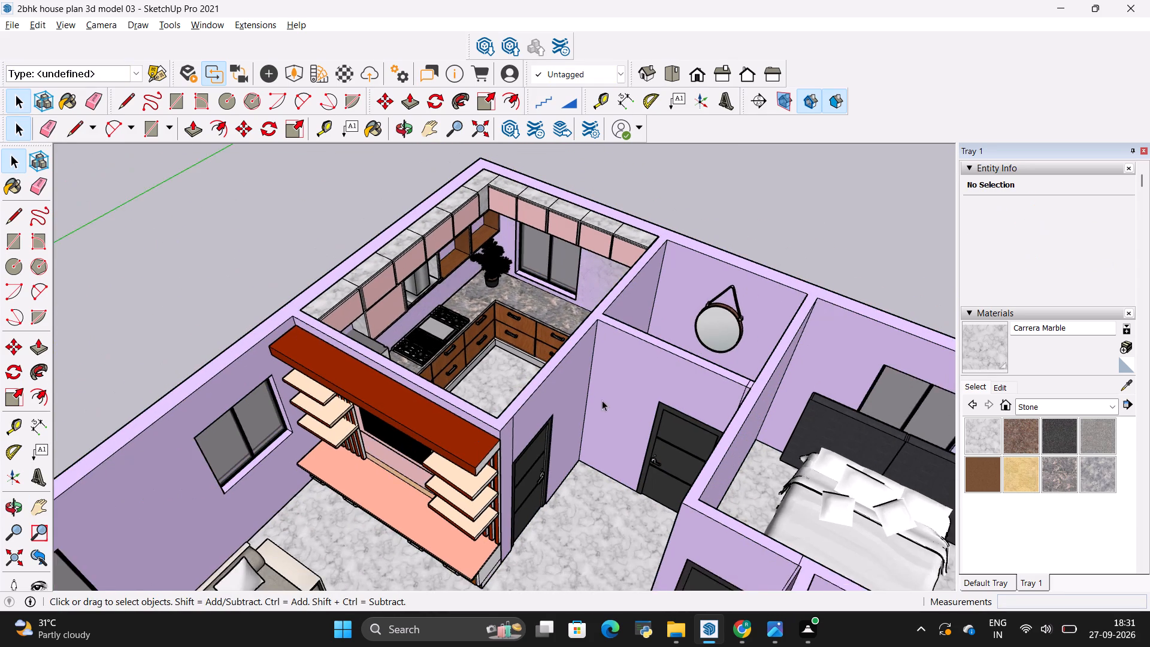
pyautogui.scroll(-16, 604, 398)
pyautogui.scroll(-9, 618, 379)
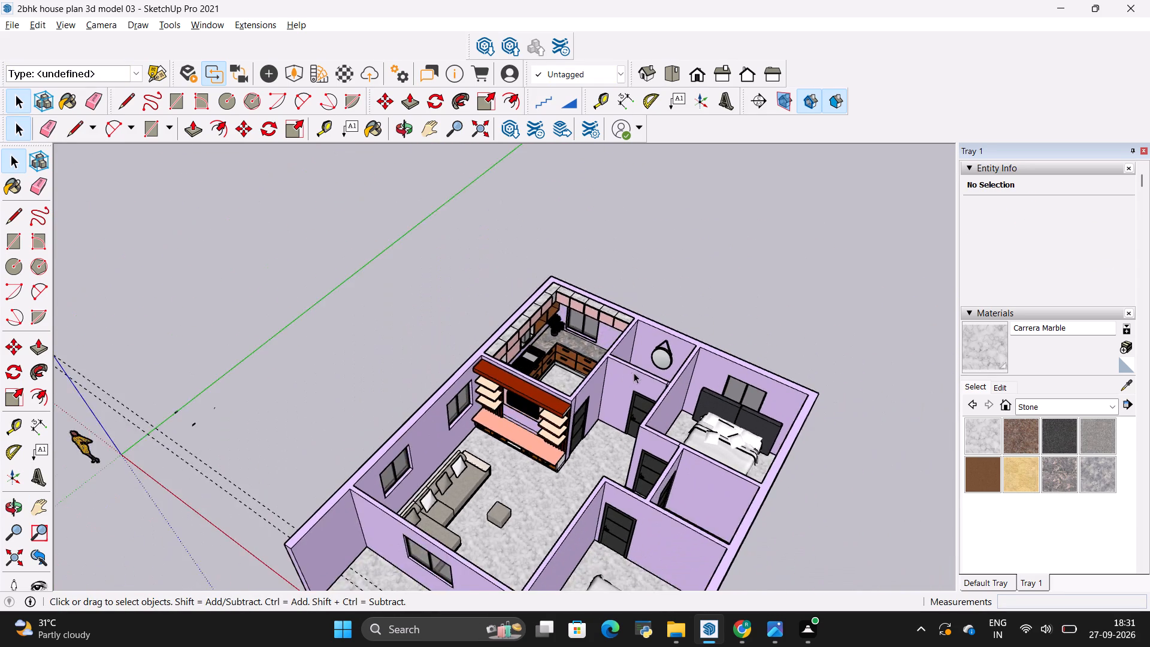
# Erase the two dashed guide lines running along the front of the house, parallel to the red axis.
pyautogui.scroll(-17, 634, 373)
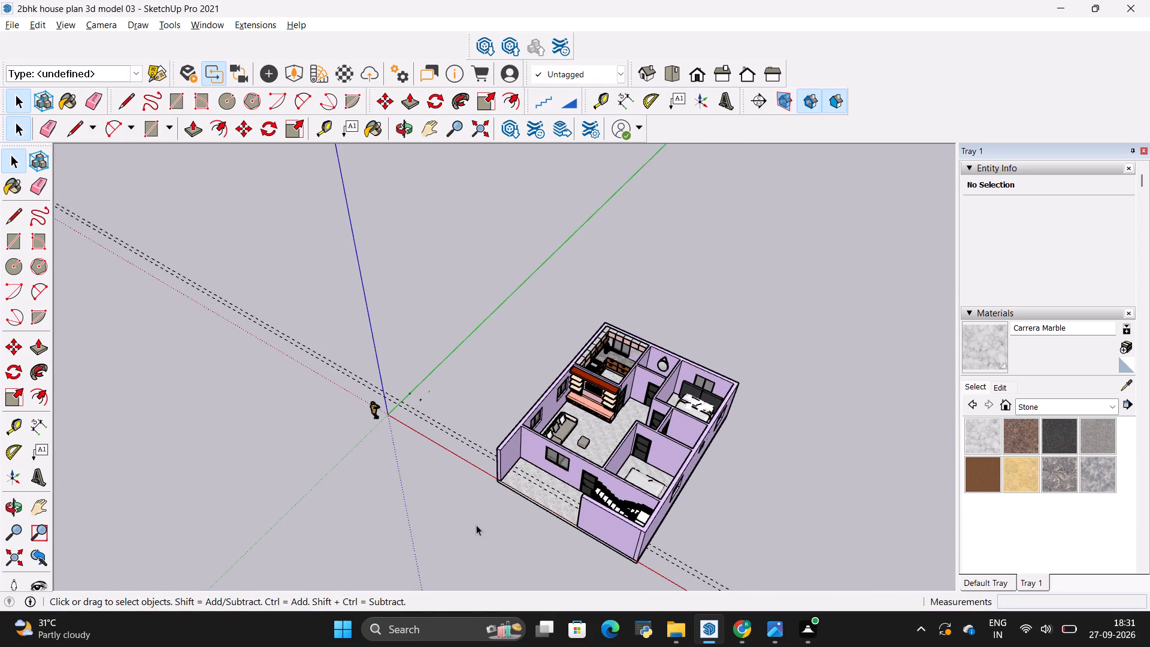
pyautogui.moveTo(476, 526); pyautogui.dragTo(649, 536, button='middle')
pyautogui.scroll(3, 728, 486)
pyautogui.scroll(3, 771, 464)
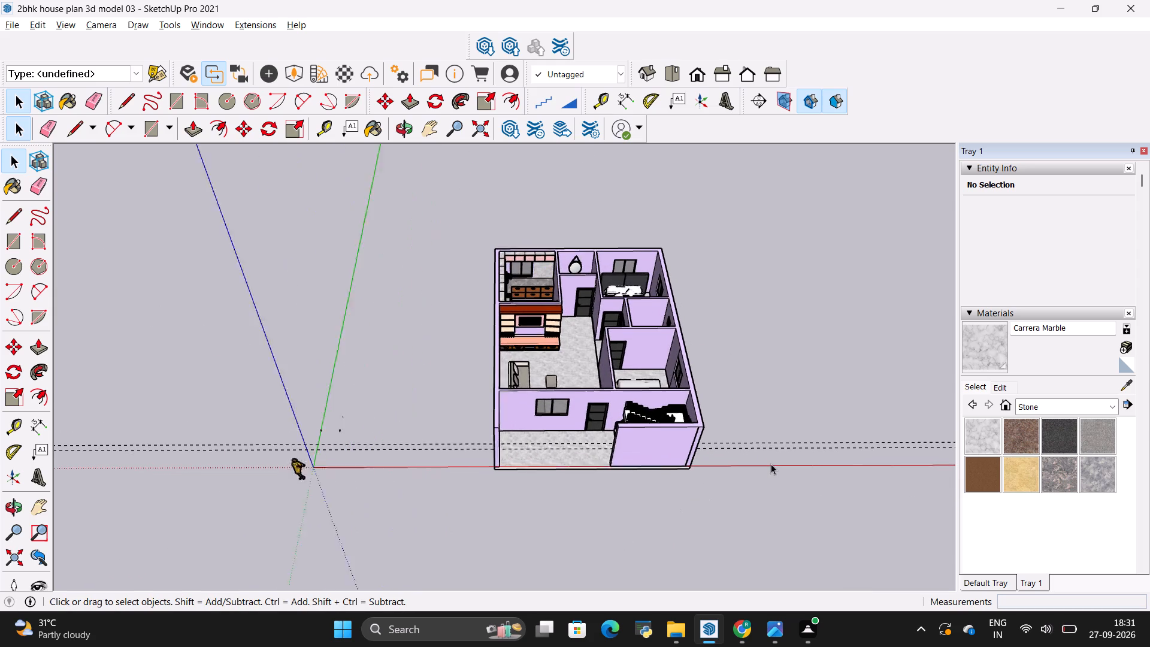
pyautogui.press('e')
pyautogui.scroll(3, 761, 447)
pyautogui.moveTo(759, 428); pyautogui.dragTo(771, 454)
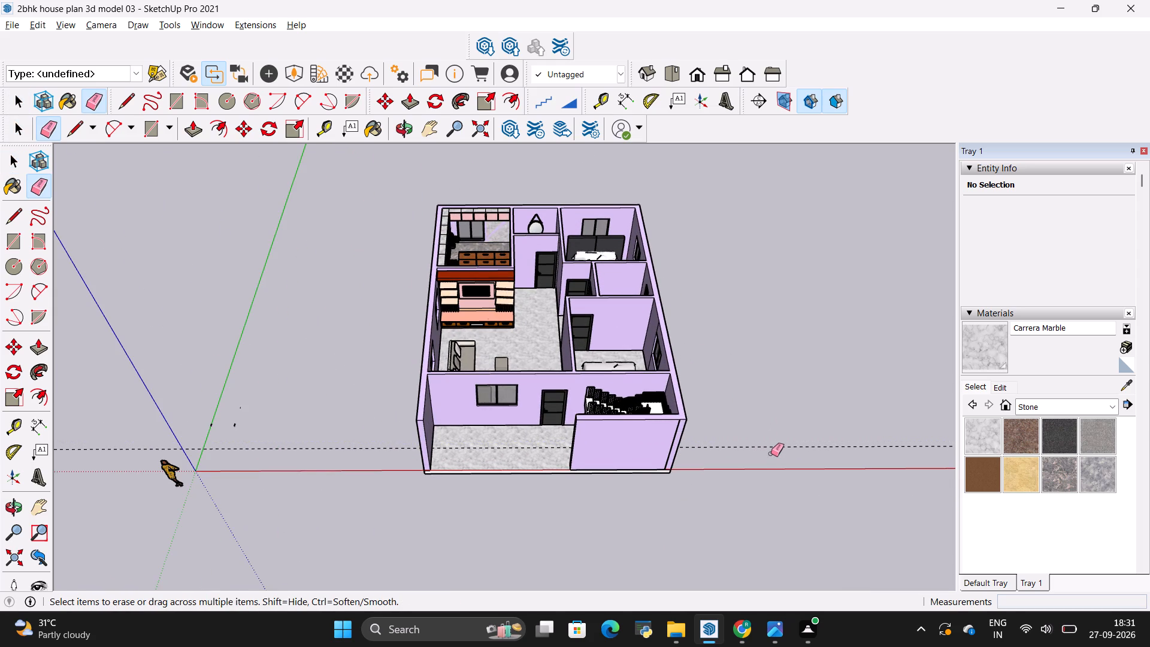
pyautogui.moveTo(768, 441); pyautogui.dragTo(776, 458)
pyautogui.scroll(-3, 770, 456)
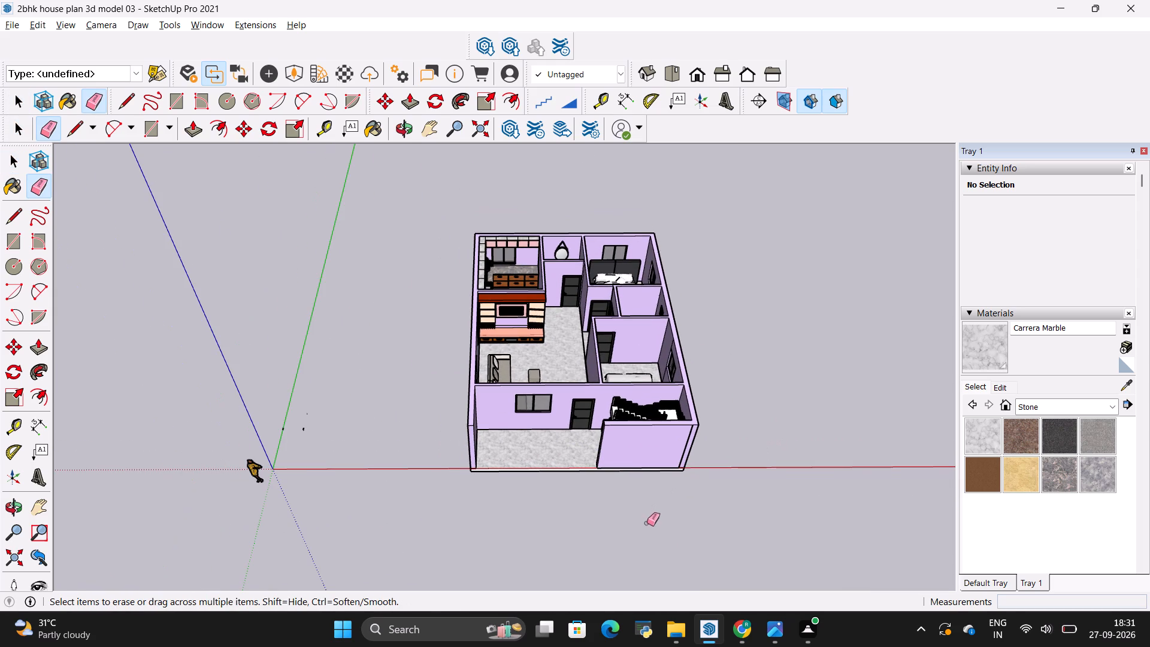
pyautogui.press('space')
pyautogui.click(646, 523)
# Save the house model.
pyautogui.scroll(3, 603, 402)
pyautogui.scroll(1, 651, 455)
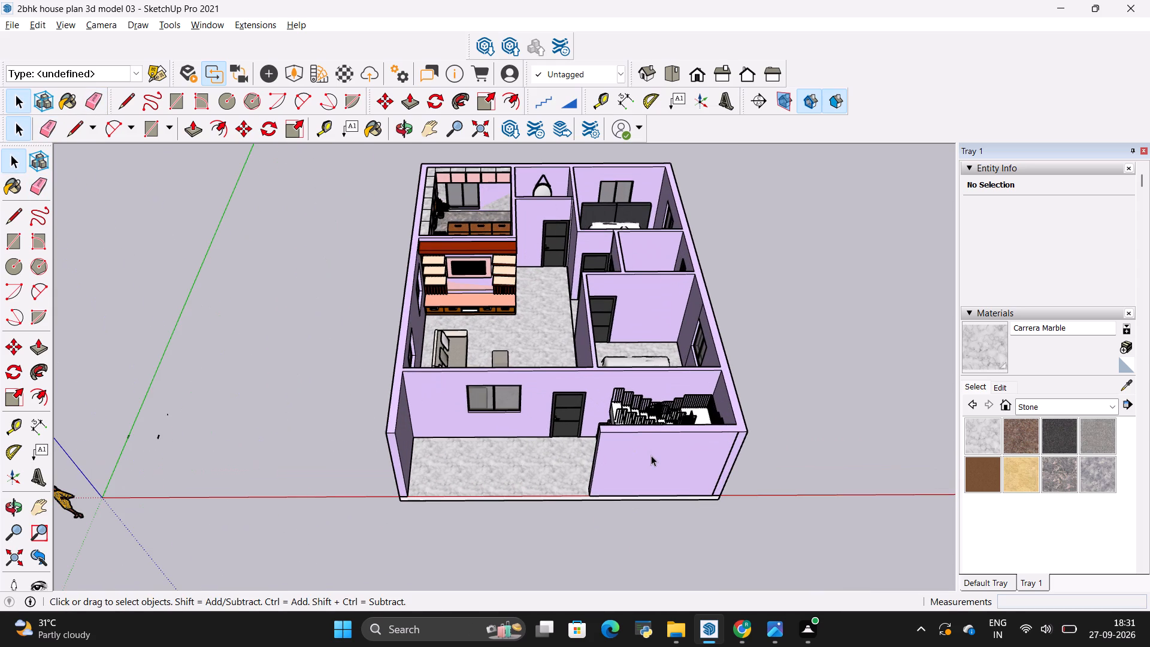
pyautogui.moveTo(647, 463); pyautogui.dragTo(574, 521, button='middle')
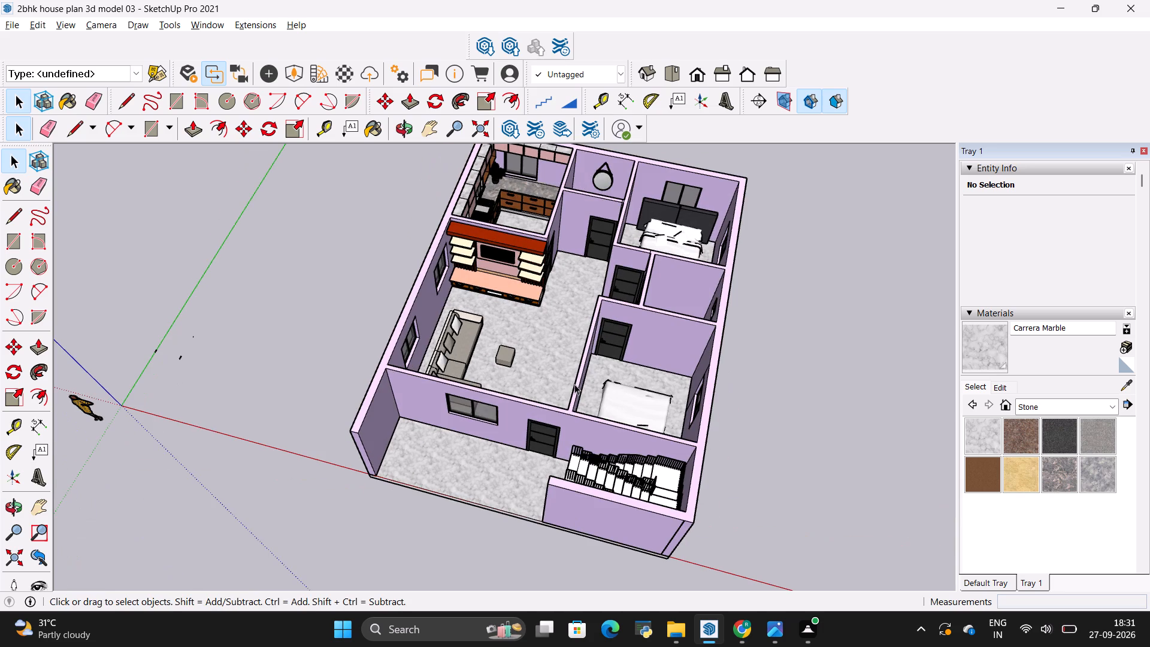
pyautogui.hotkey('ctrl', 's')
pyautogui.hotkey('ctrl', 's')
# Draw a 40' by 30' rectangle over the wall tops, from the kitchen's outer corner to the opposite front corner by the staircase.
pyautogui.scroll(-18, 752, 358)
pyautogui.scroll(-3, 824, 419)
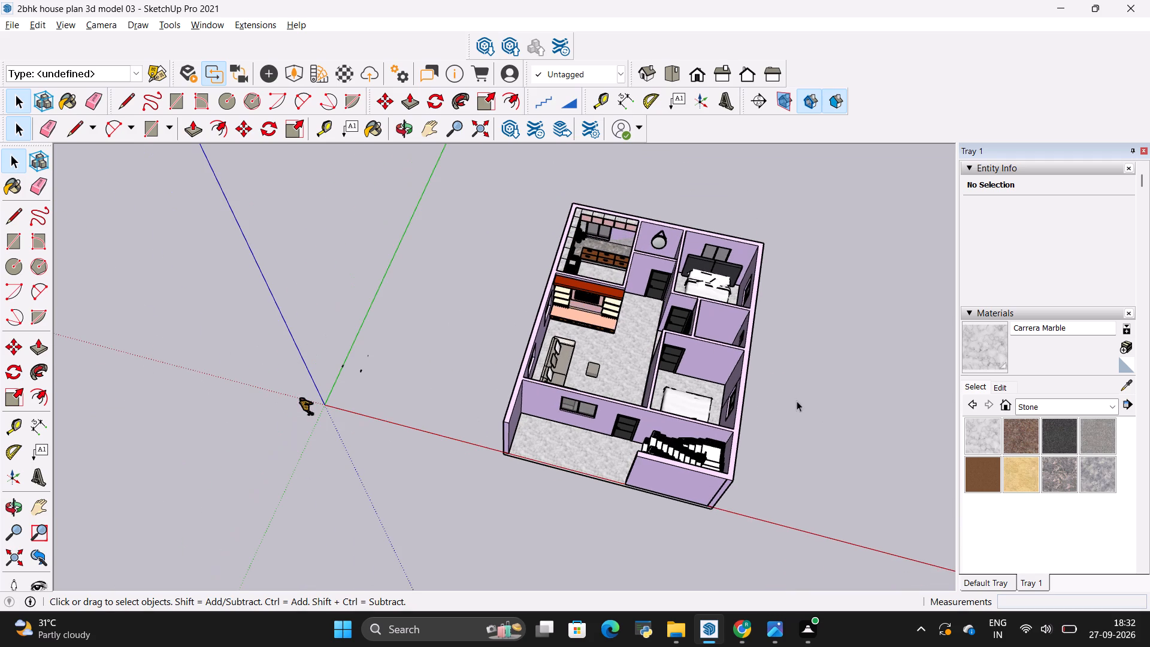
pyautogui.press('r')
pyautogui.scroll(6, 568, 209)
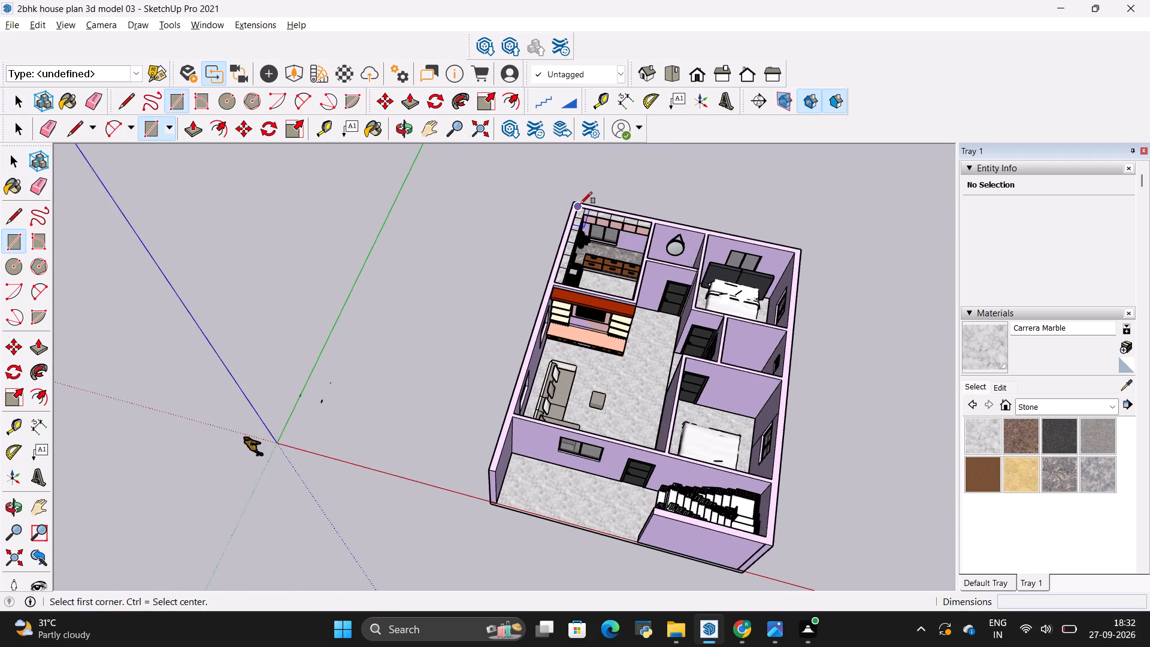
pyautogui.scroll(1, 580, 204)
pyautogui.click(572, 202)
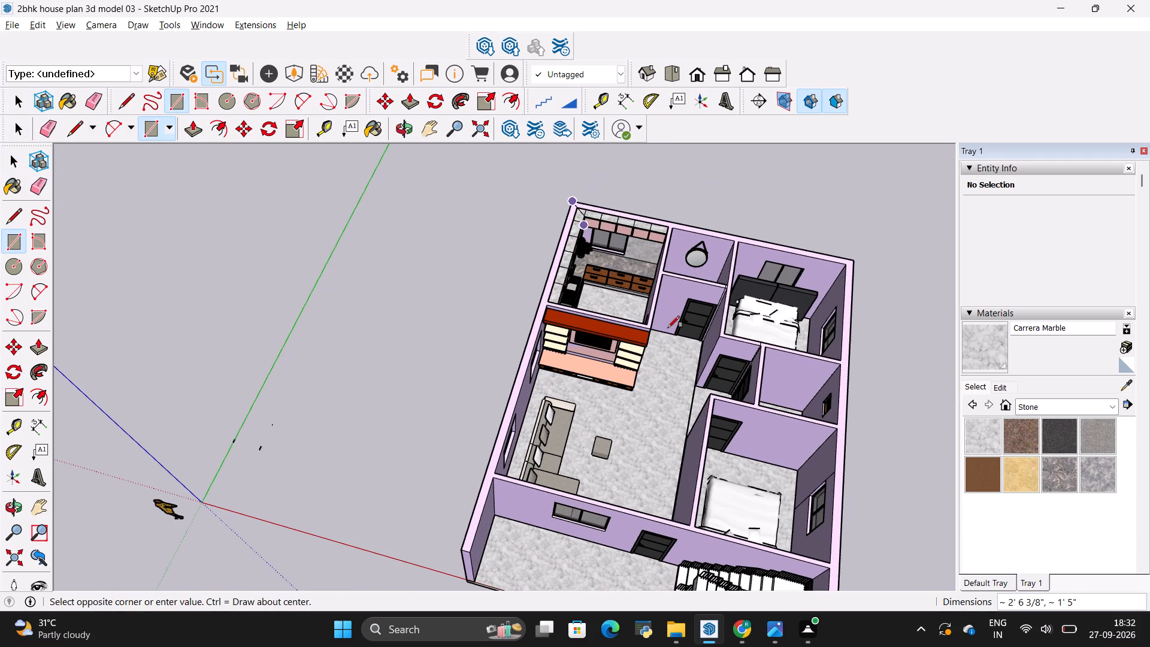
pyautogui.scroll(-4, 677, 332)
pyautogui.scroll(-4, 717, 411)
pyautogui.scroll(6, 770, 541)
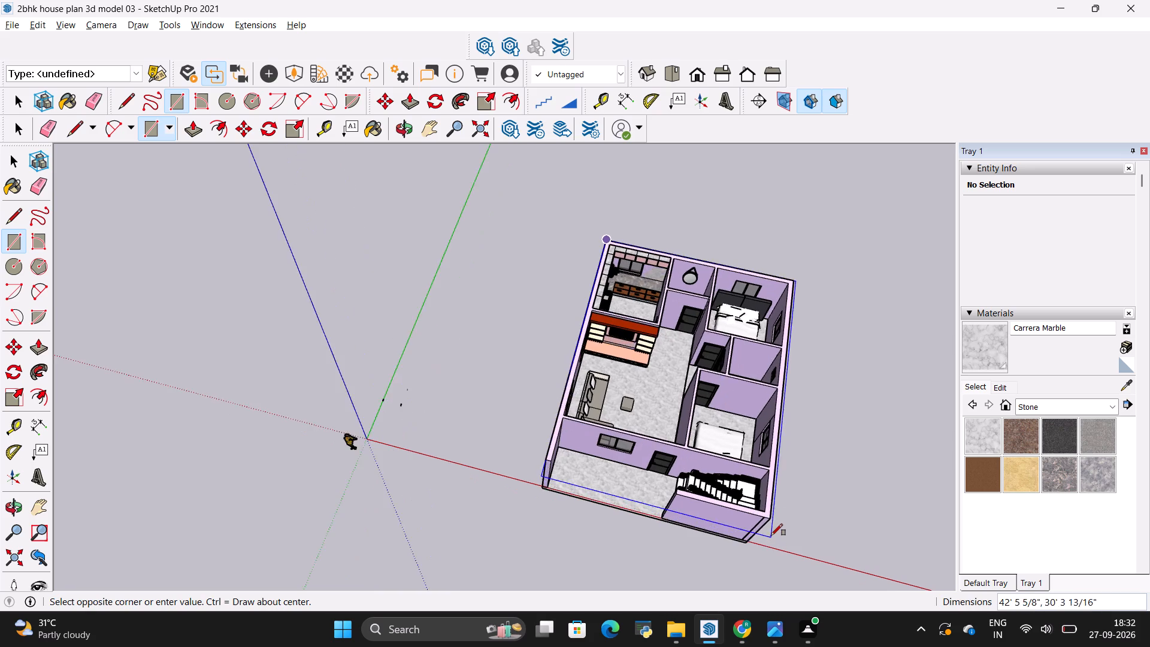
pyautogui.scroll(9, 771, 536)
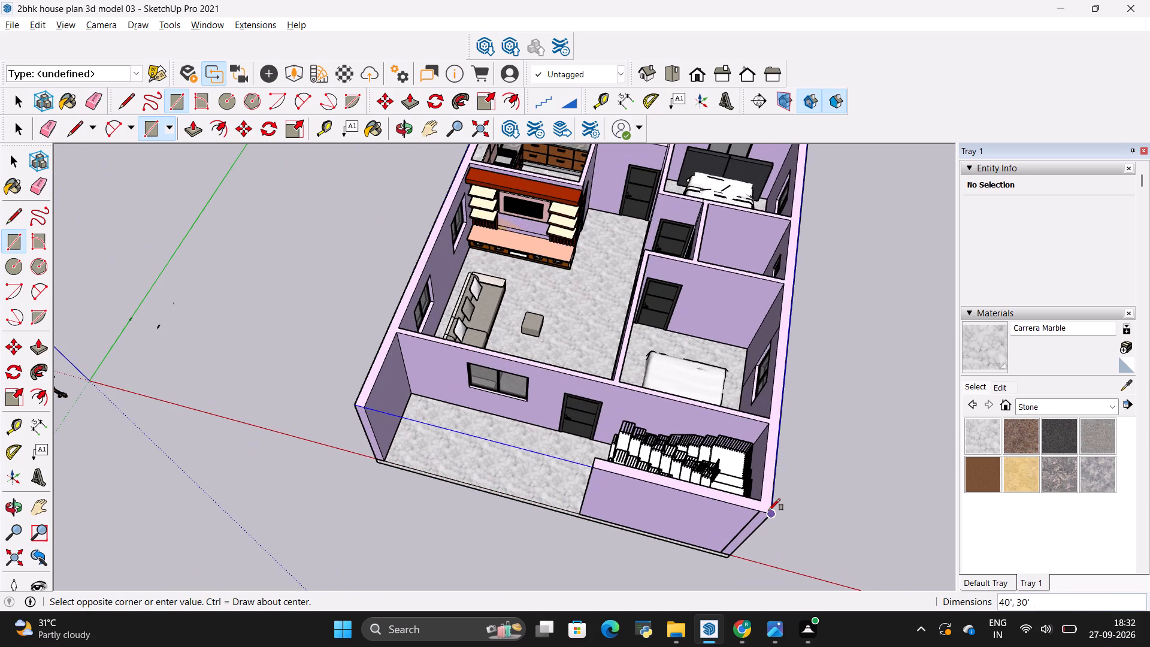
pyautogui.click(770, 510)
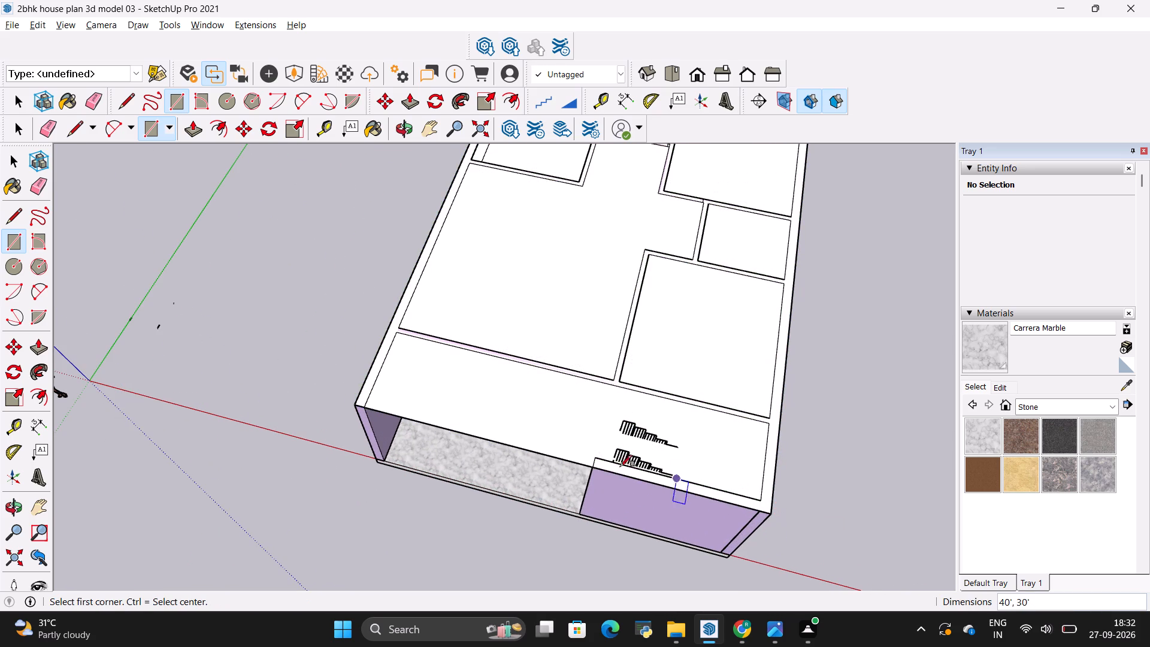
# Draw a line across the roof face from the inner end of the front stair wall to the wall between porch and rooms.
pyautogui.scroll(12, 594, 464)
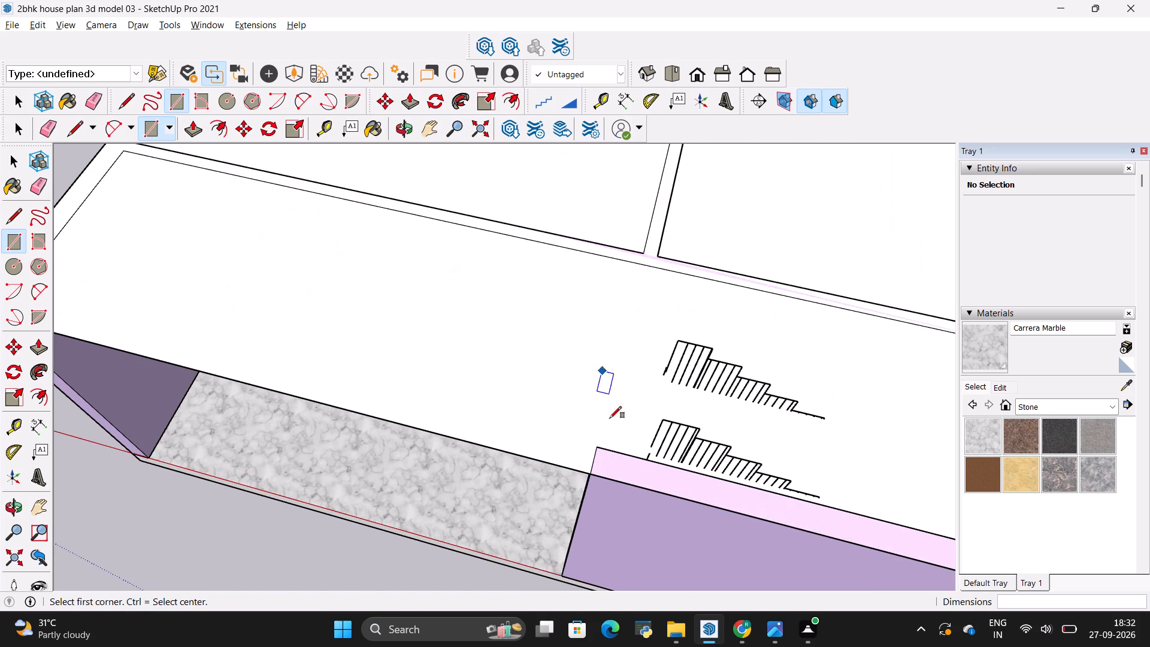
pyautogui.press('l')
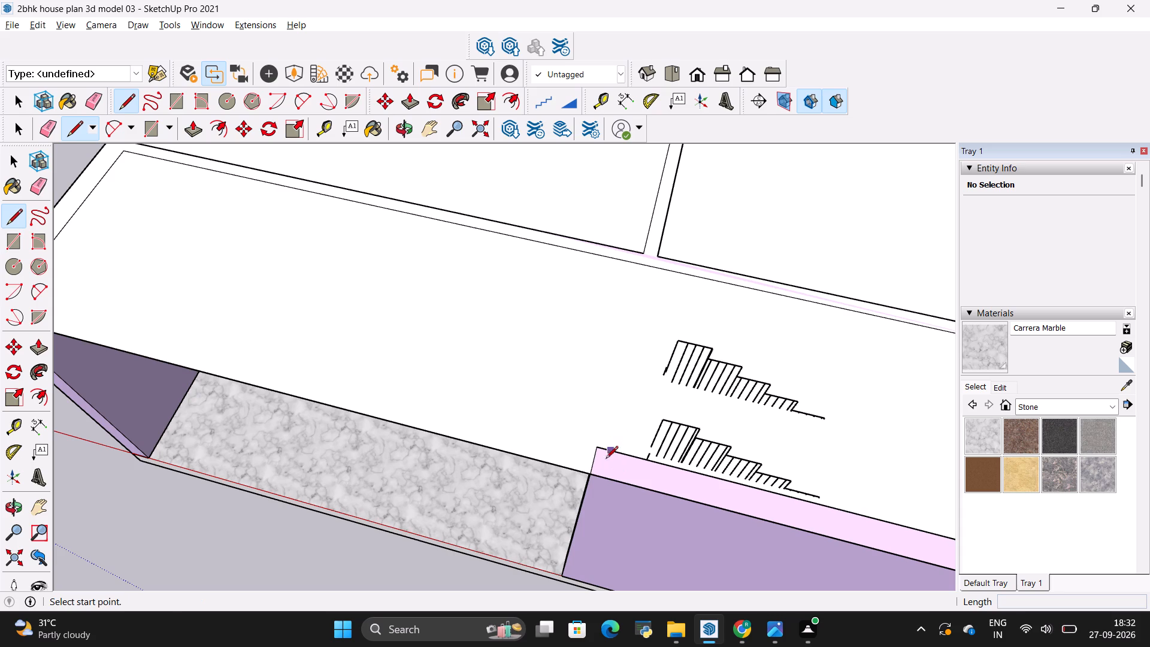
pyautogui.click(587, 477)
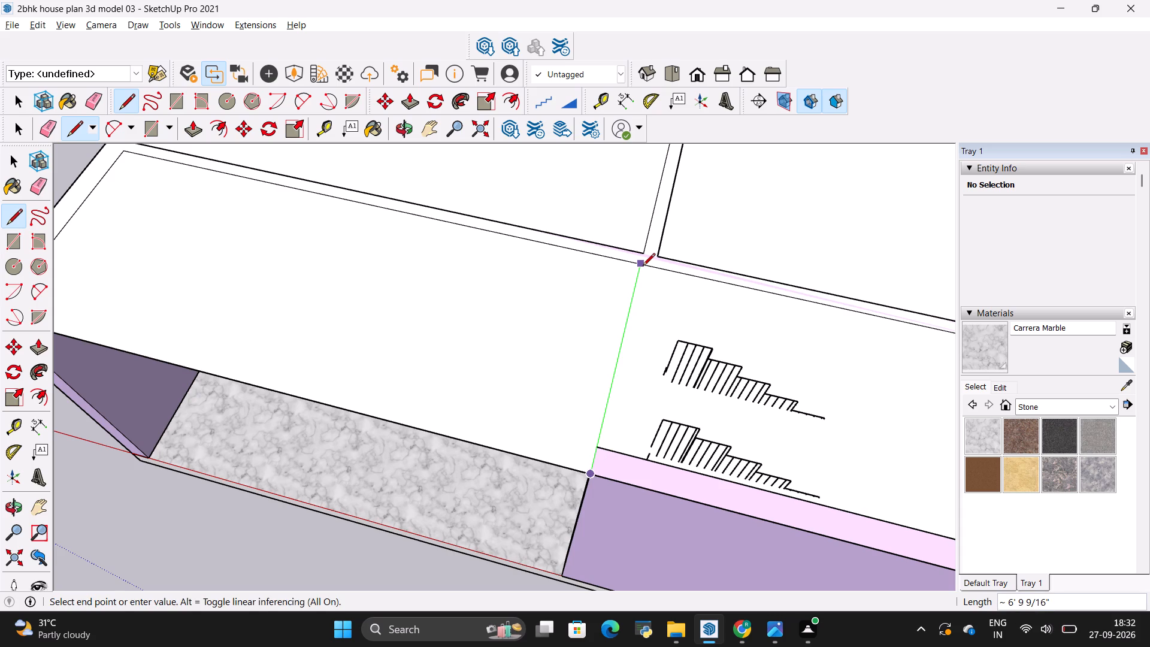
pyautogui.press('Escape')
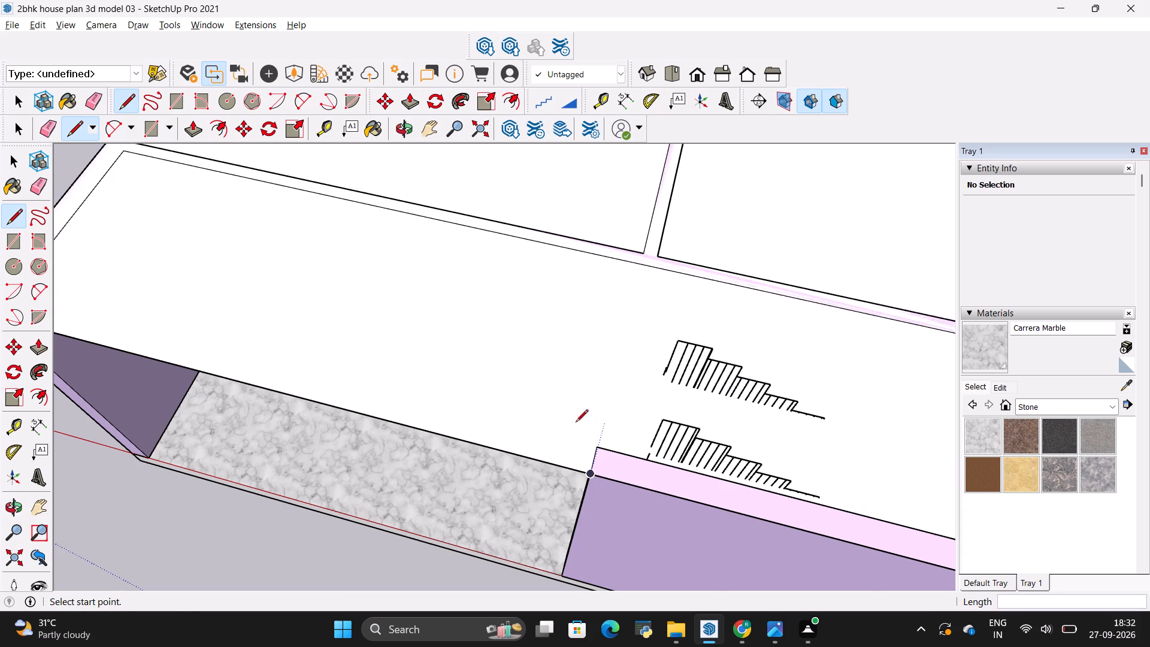
pyautogui.scroll(-5, 525, 409)
pyautogui.scroll(2, 606, 416)
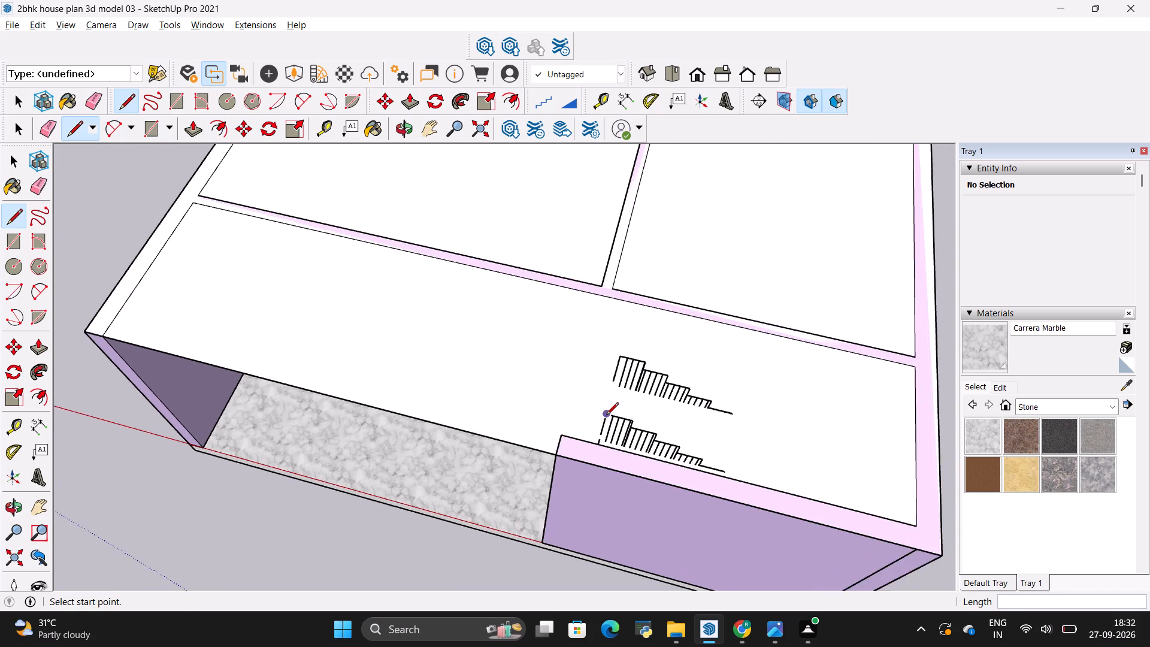
pyautogui.scroll(1, 606, 416)
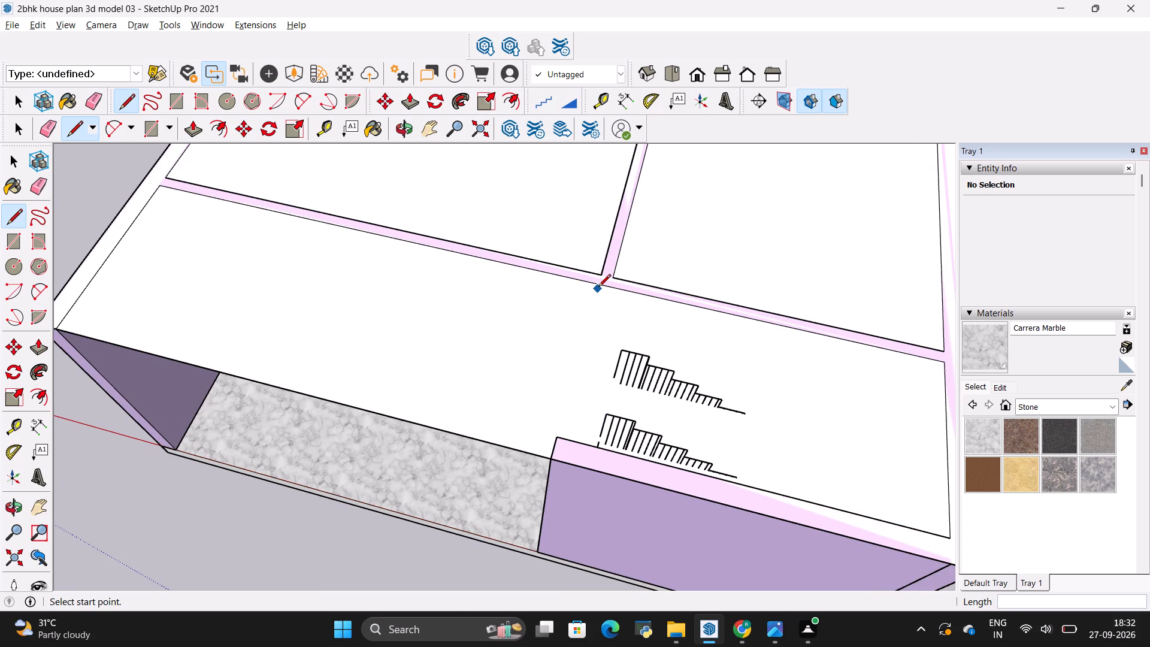
pyautogui.click(559, 440)
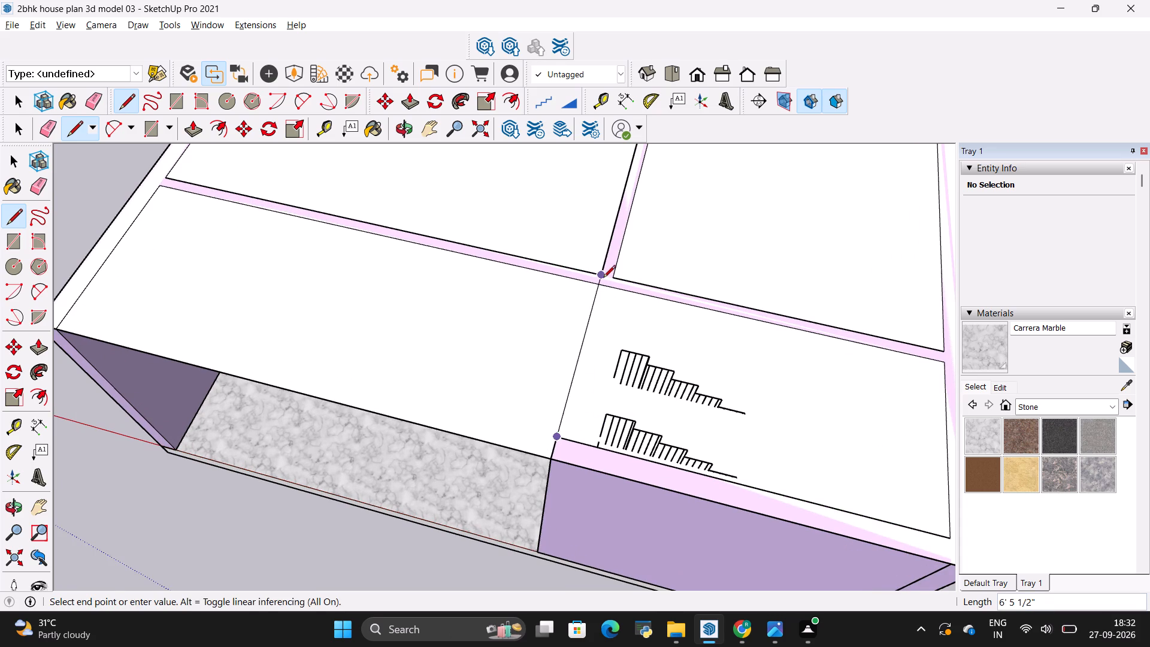
pyautogui.click(597, 286)
pyautogui.press('Escape')
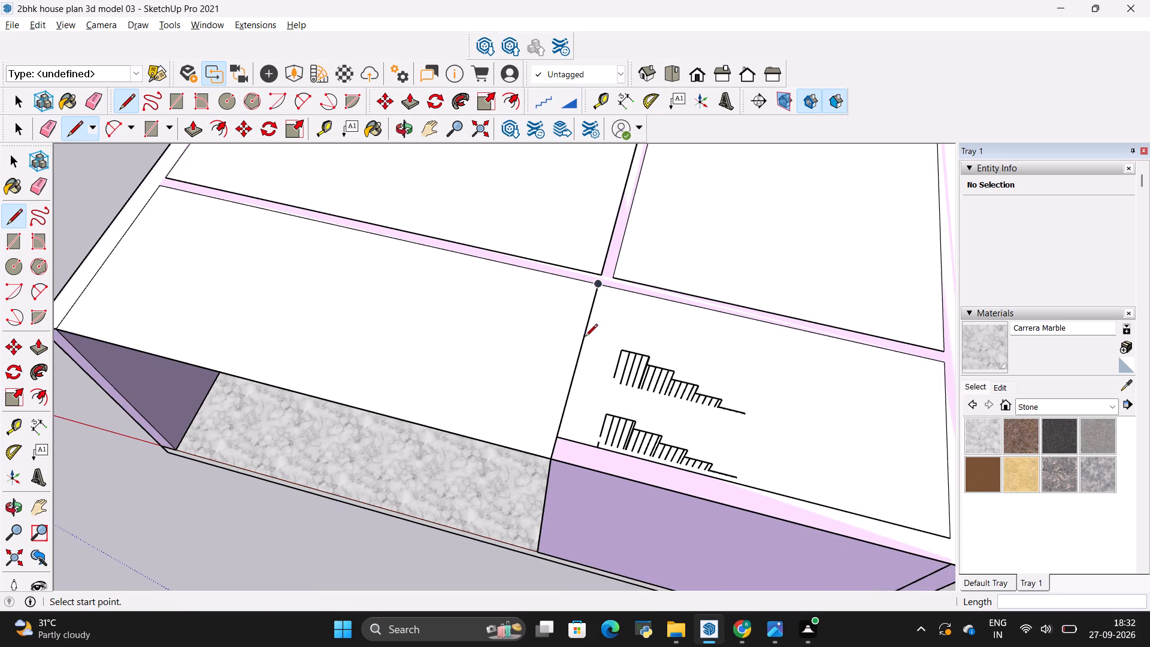
# Push/pull the roof face up 9" to form the roof slab.
pyautogui.press('p')
pyautogui.click(824, 455)
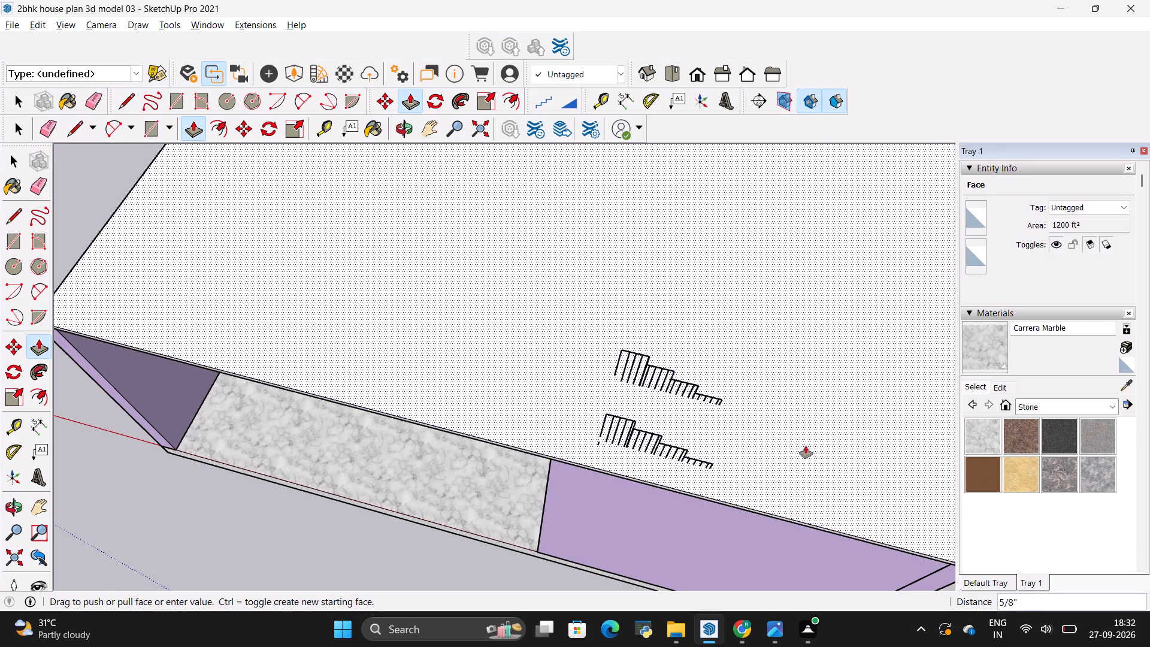
pyautogui.press('Escape')
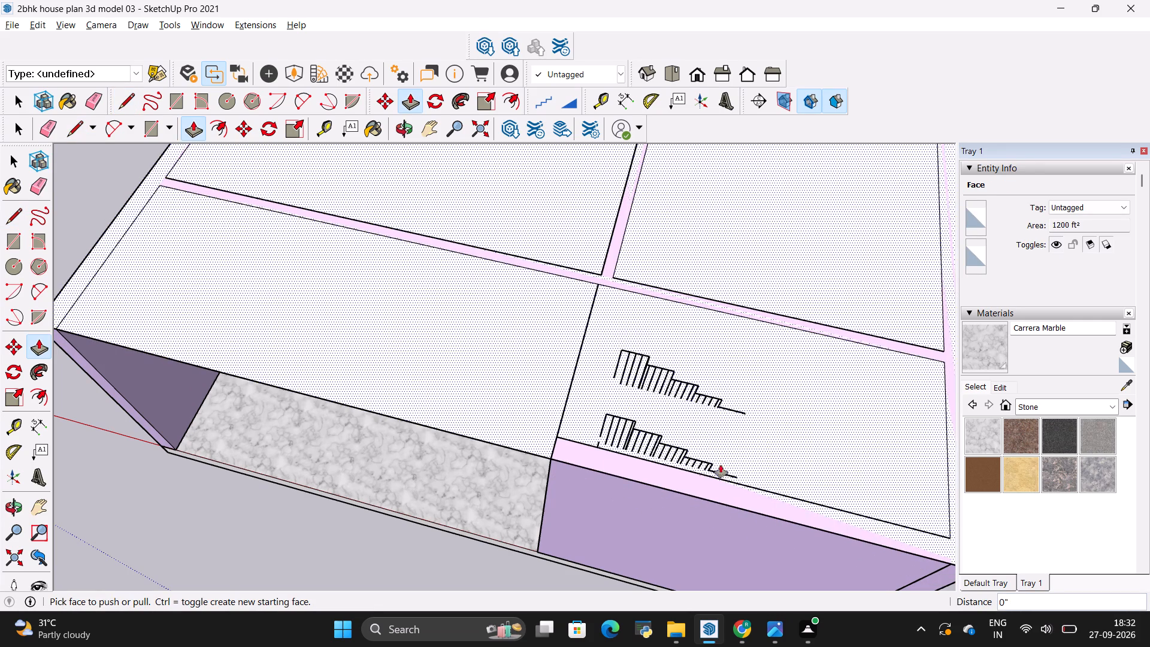
pyautogui.click(476, 404)
pyautogui.scroll(-2, 470, 365)
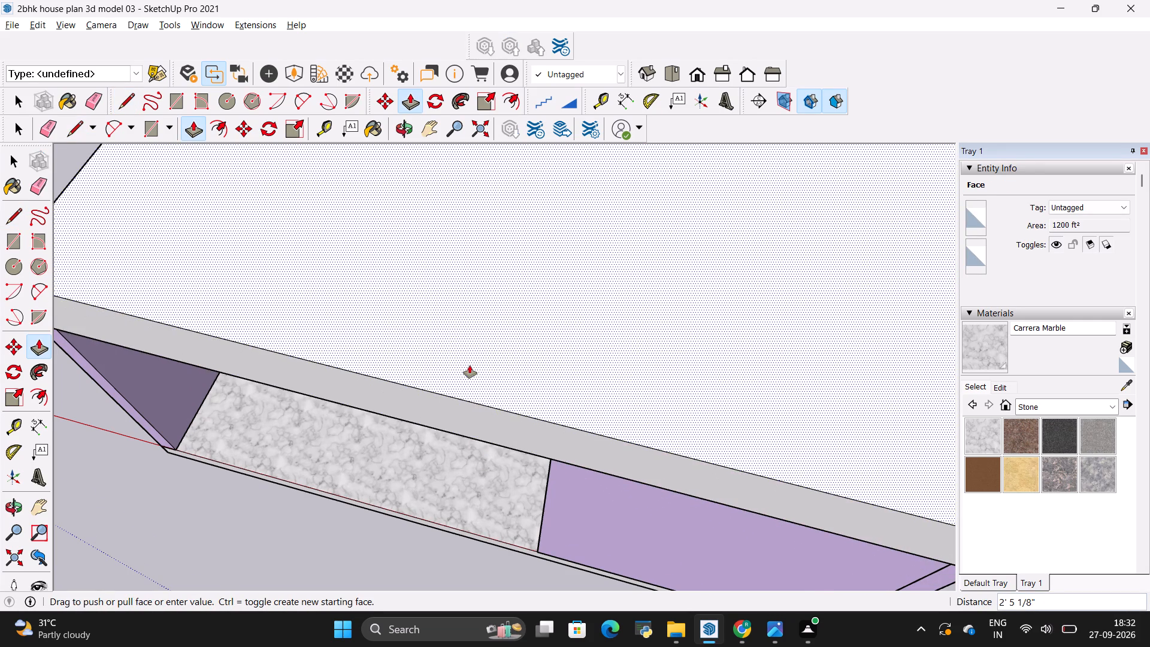
pyautogui.scroll(-6, 470, 365)
pyautogui.moveTo(474, 379); pyautogui.dragTo(540, 329, button='middle')
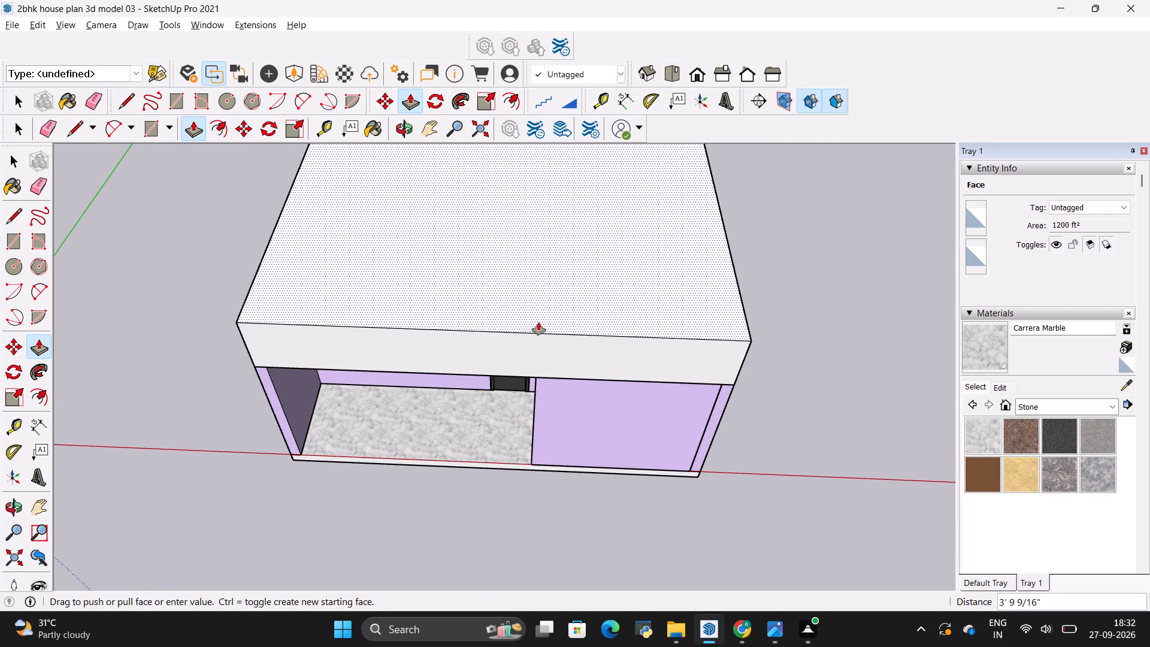
pyautogui.press('BackSpace')
pyautogui.press('9')
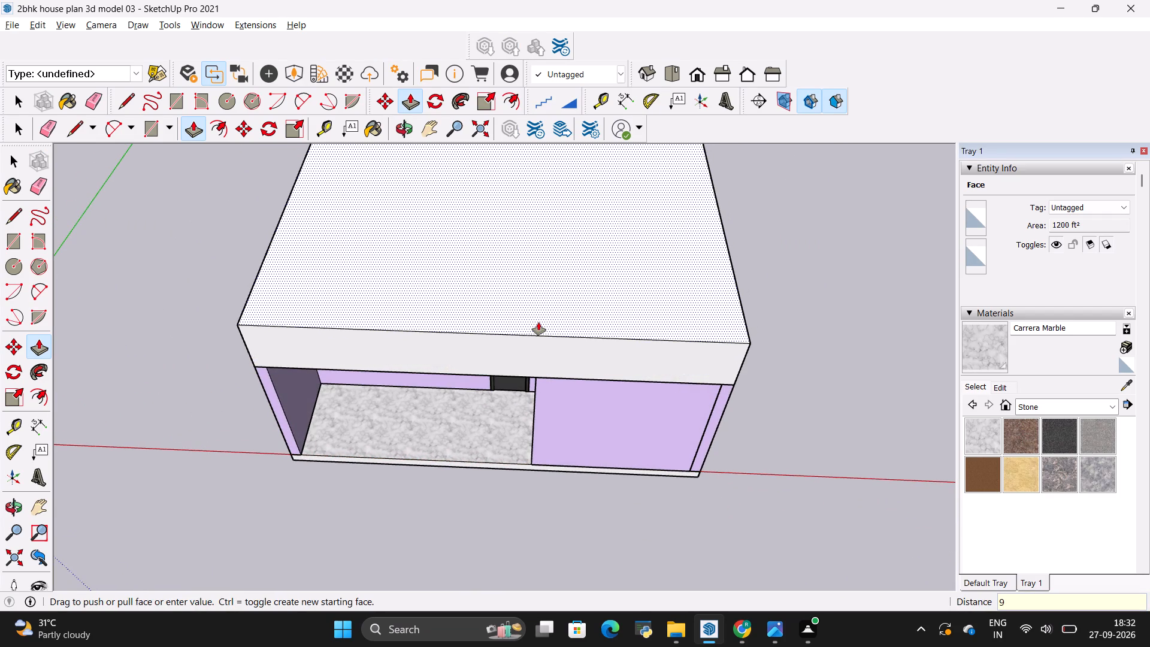
pyautogui.hotkey('shift', '"')
pyautogui.press('Return')
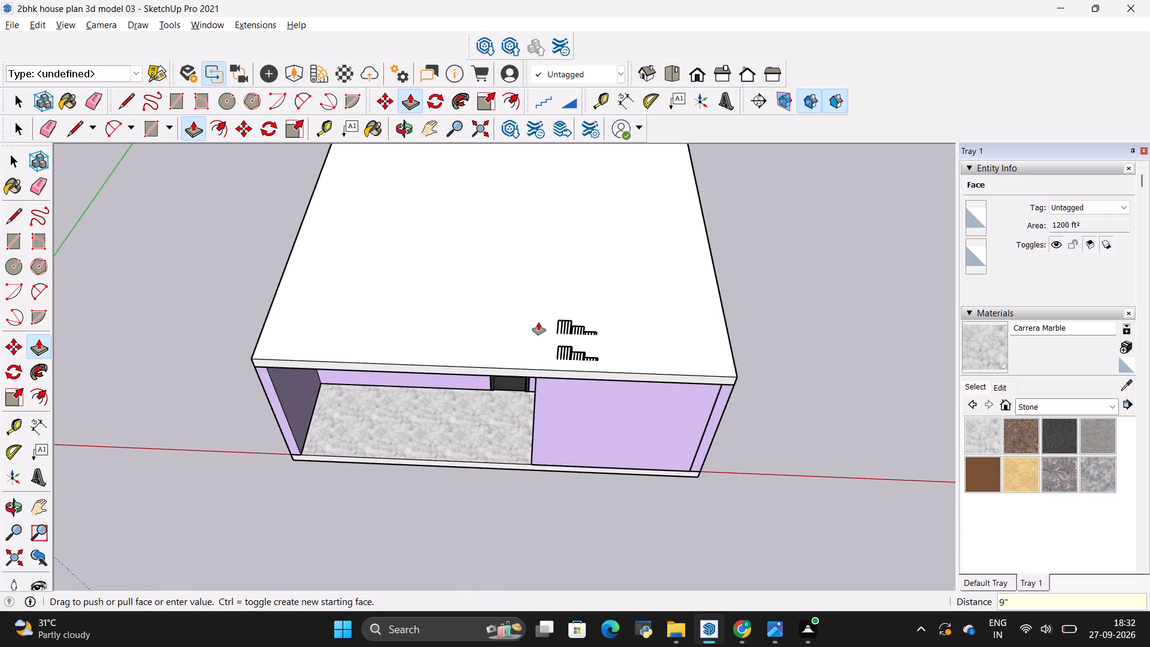
# Examine the roof slab above the staircase and the front facade with its window and door.
pyautogui.scroll(2, 686, 289)
pyautogui.scroll(-5, 453, 410)
pyautogui.scroll(-4, 561, 398)
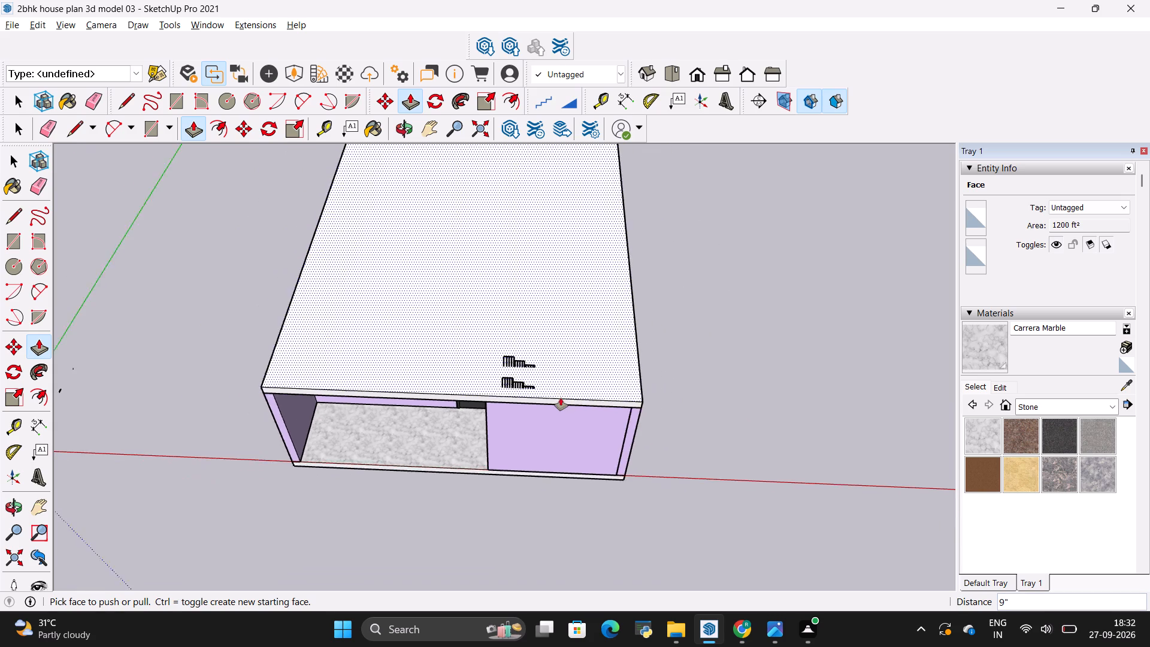
pyautogui.moveTo(462, 397); pyautogui.dragTo(495, 209, button='middle')
pyautogui.scroll(12, 509, 264)
pyautogui.scroll(-4, 762, 291)
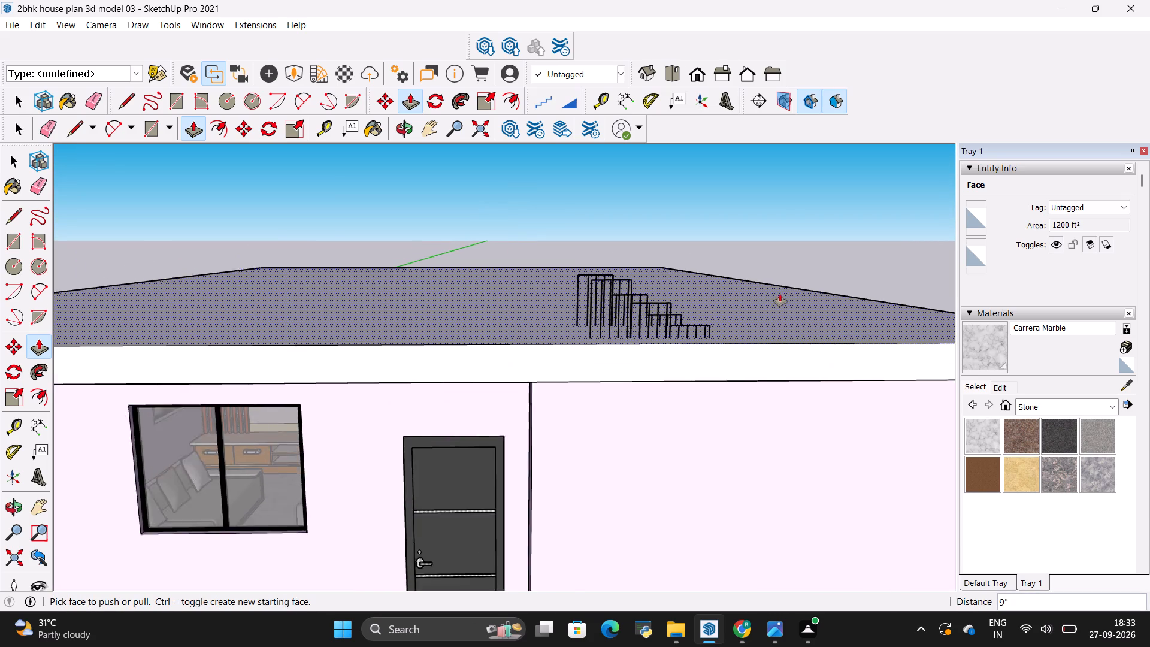
pyautogui.scroll(3, 685, 298)
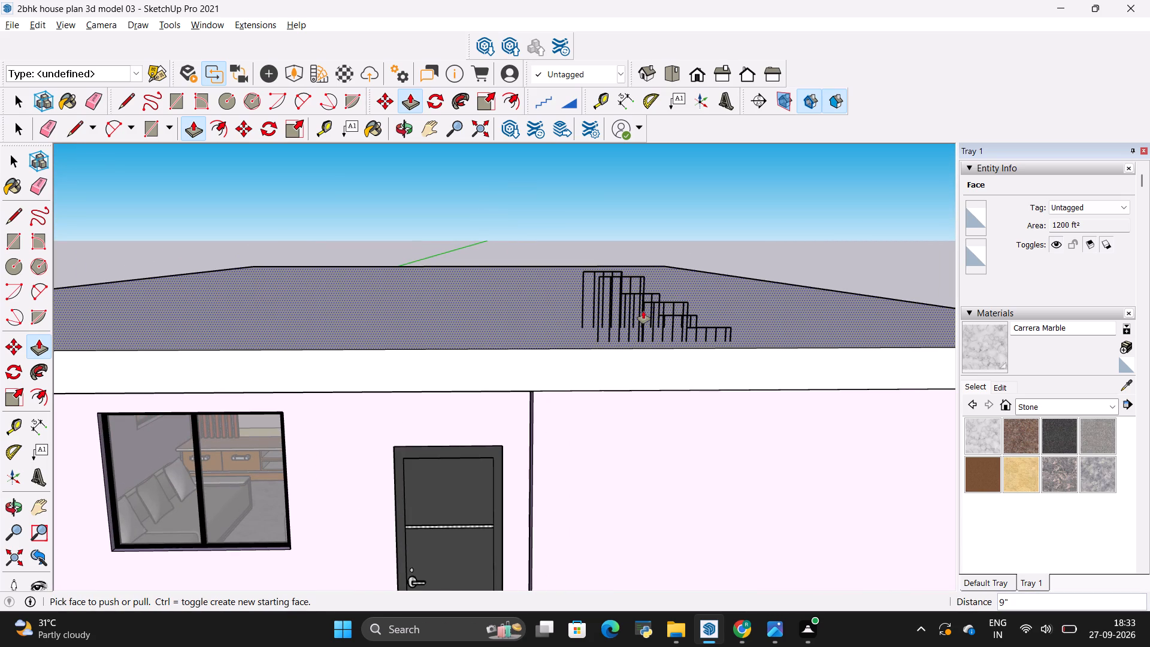
pyautogui.scroll(-9, 706, 291)
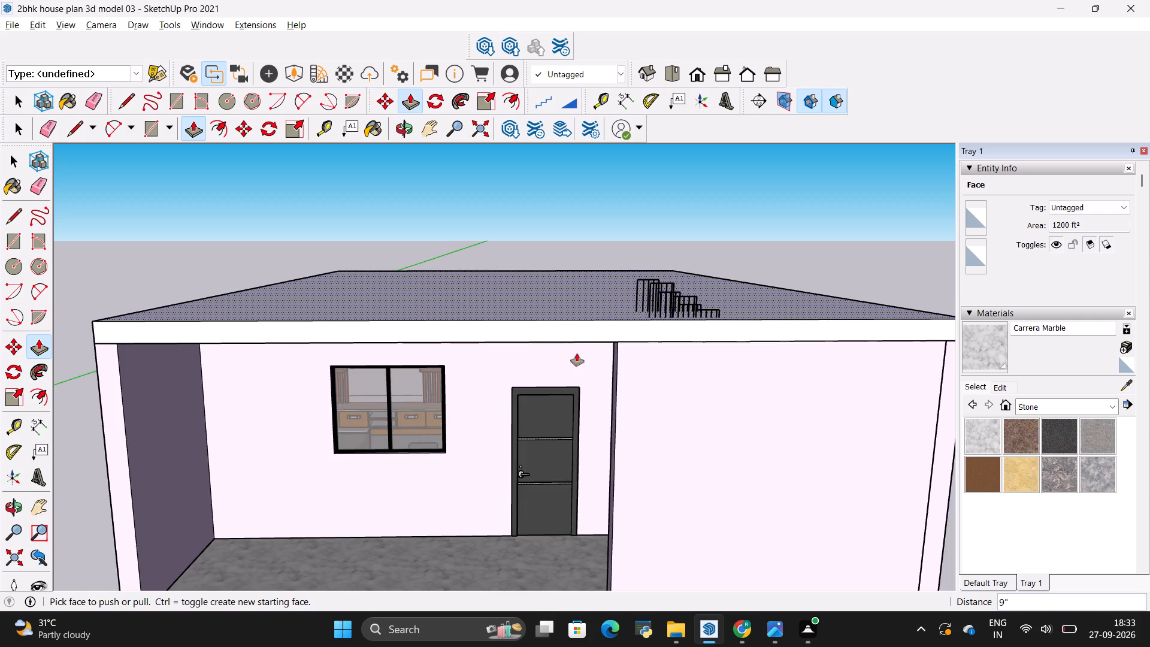
pyautogui.scroll(-5, 490, 400)
pyautogui.scroll(20, 282, 434)
pyautogui.scroll(6, 282, 434)
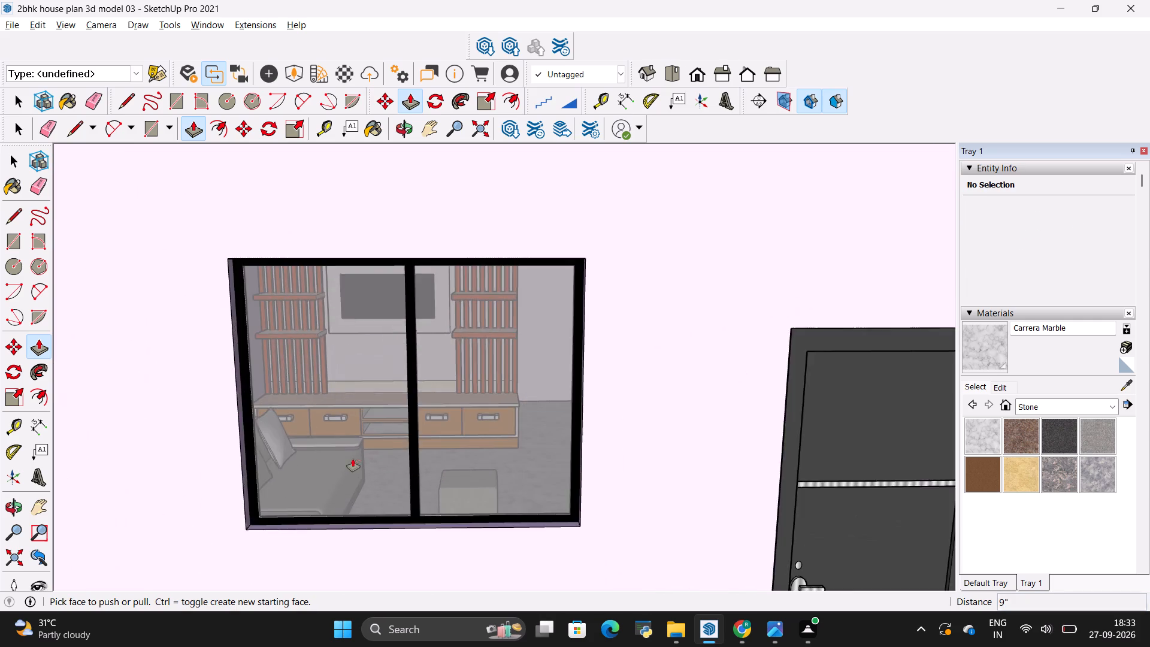
# Examine the living room interior under the new roof: the TV unit, slatted shelves, doors, passage and marble floor.
pyautogui.scroll(20, 353, 459)
pyautogui.scroll(16, 353, 459)
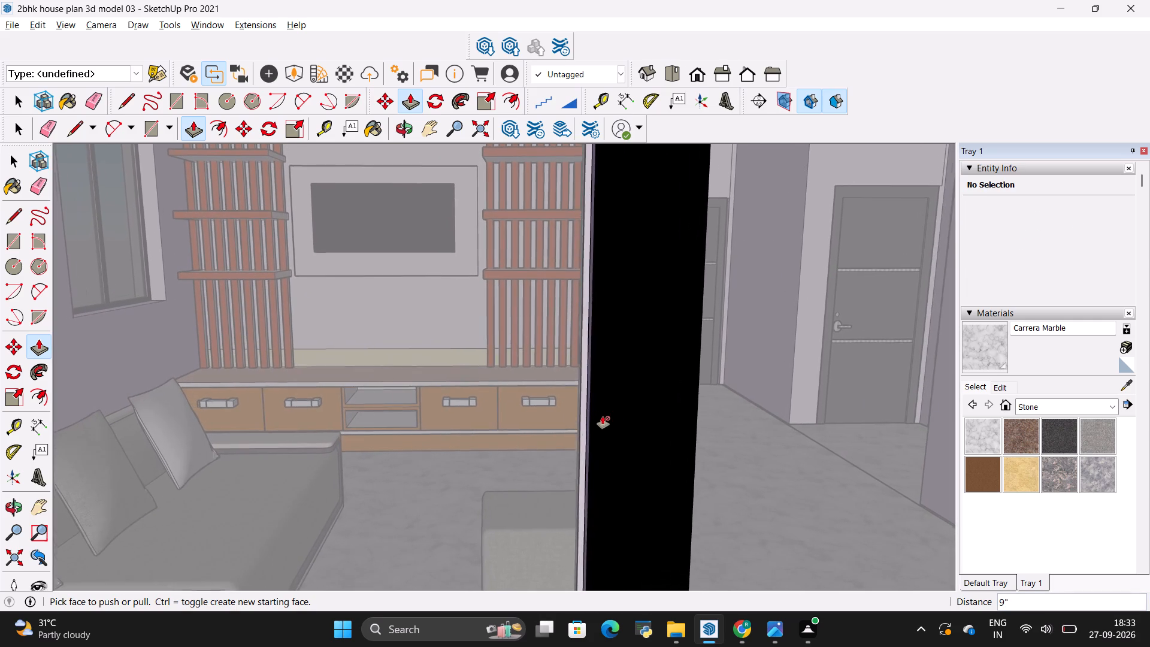
pyautogui.scroll(20, 603, 416)
pyautogui.scroll(16, 603, 416)
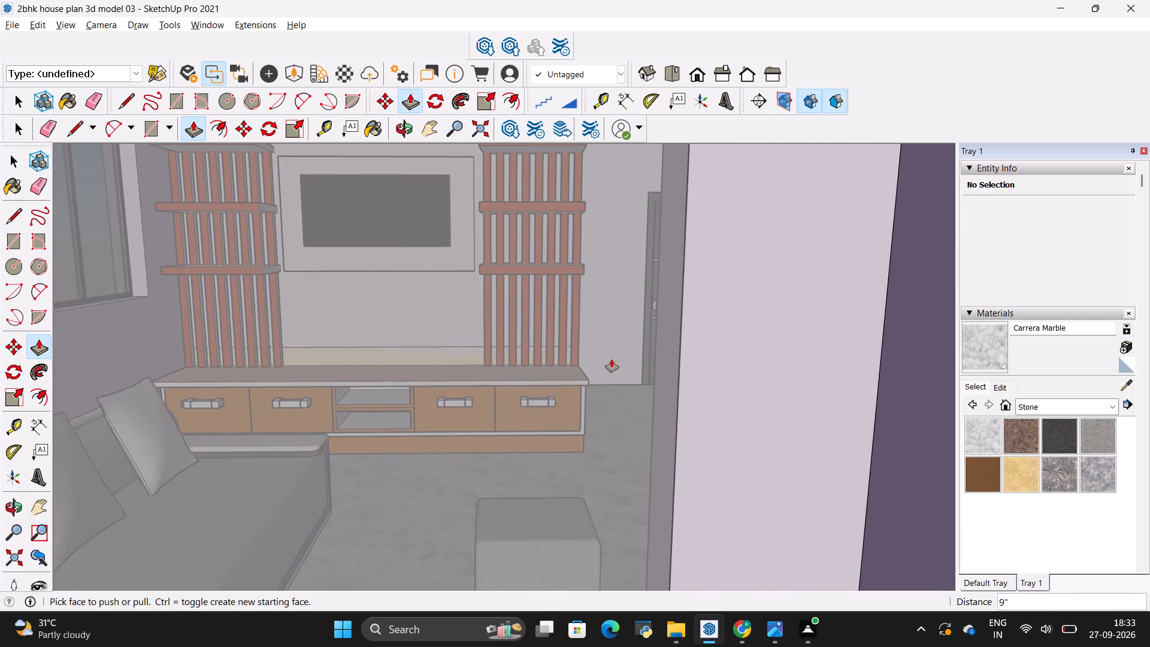
pyautogui.scroll(10, 612, 359)
pyautogui.scroll(12, 601, 378)
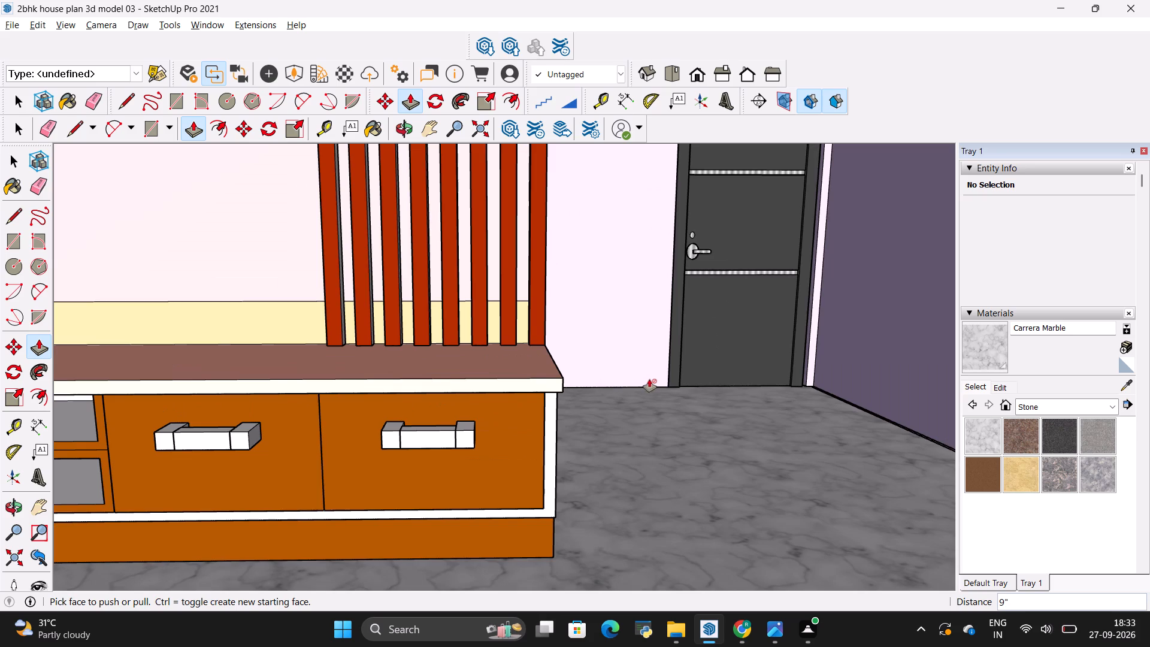
pyautogui.scroll(-10, 653, 379)
pyautogui.moveTo(713, 391); pyautogui.dragTo(656, 402, button='middle')
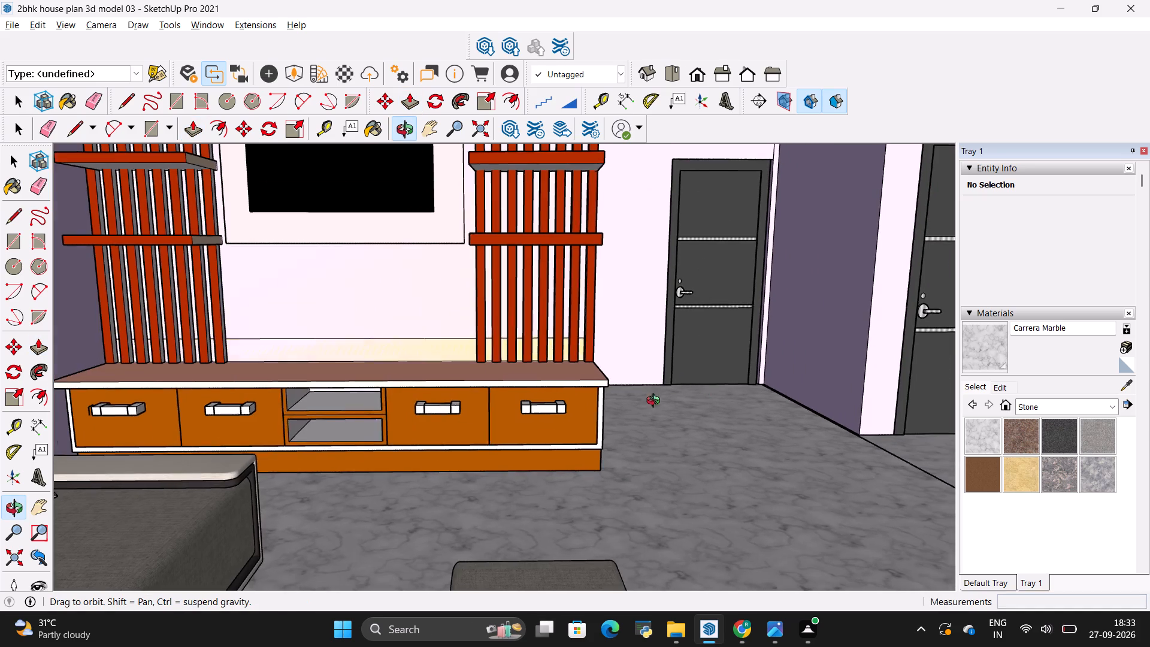
pyautogui.moveTo(656, 402); pyautogui.dragTo(577, 409, button='middle')
pyautogui.moveTo(608, 394); pyautogui.dragTo(806, 374, button='middle')
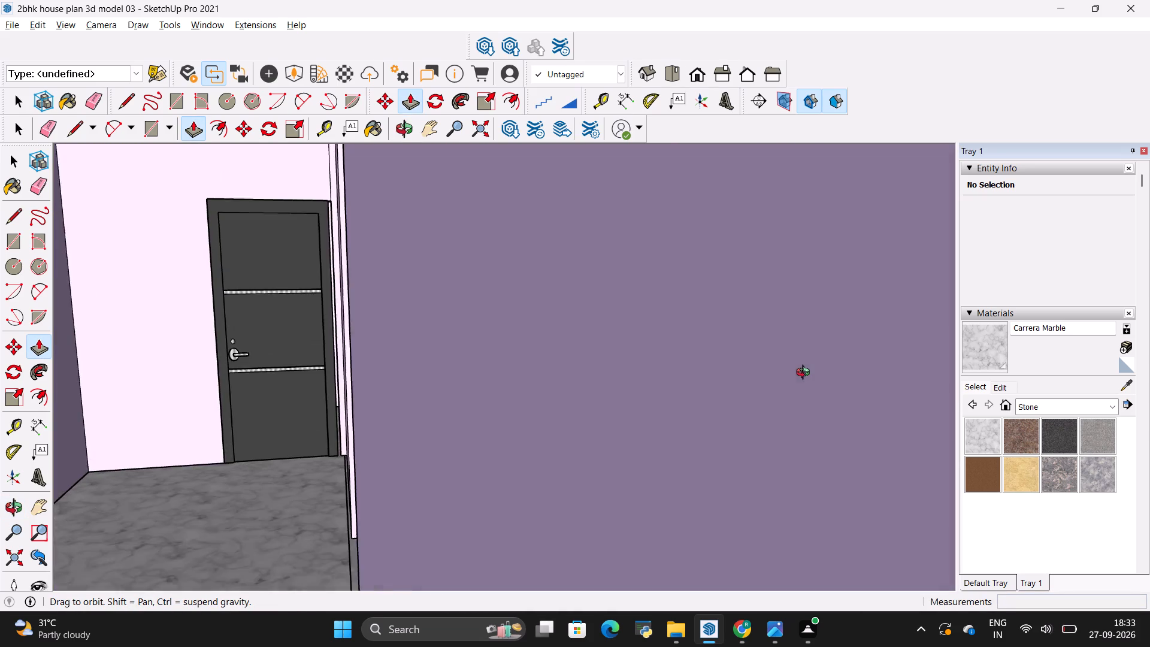
pyautogui.moveTo(806, 374); pyautogui.dragTo(808, 372, button='middle')
pyautogui.scroll(-7, 809, 367)
pyautogui.scroll(-2, 362, 416)
pyautogui.keyDown('shift'); pyautogui.moveTo(157, 392); pyautogui.dragTo(158, 393, button='middle'); pyautogui.keyUp('shift')
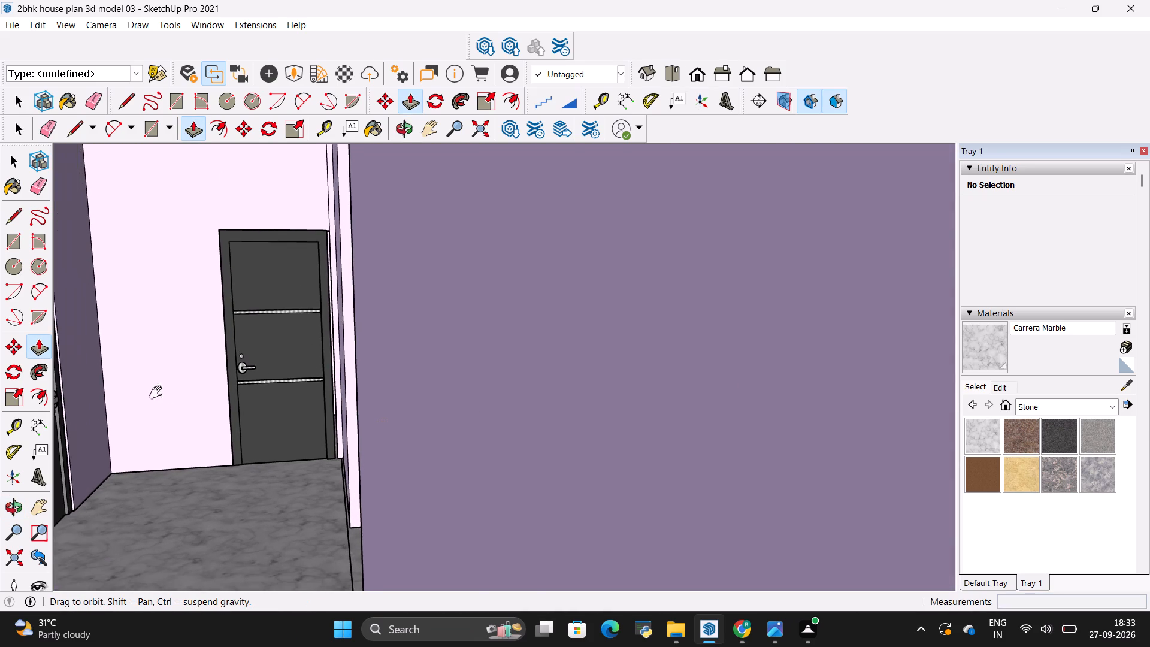
pyautogui.keyDown('shift'); pyautogui.moveTo(158, 393); pyautogui.dragTo(380, 355, button='middle'); pyautogui.keyUp('shift')
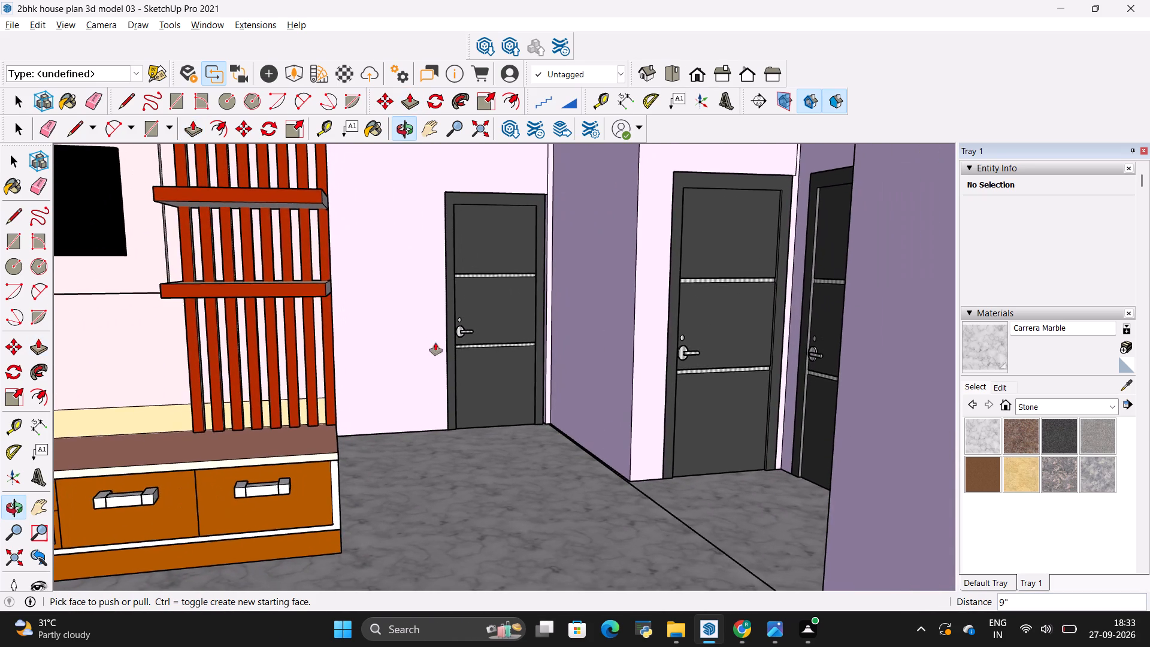
pyautogui.scroll(-3, 467, 343)
pyautogui.scroll(14, 467, 343)
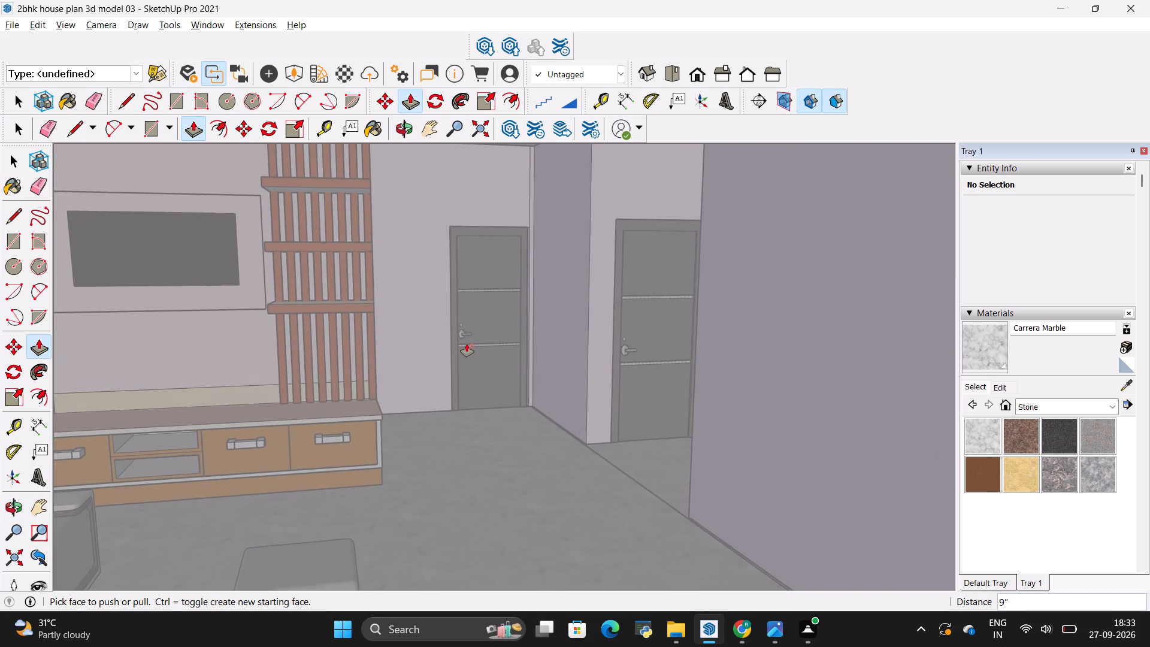
pyautogui.scroll(20, 467, 344)
pyautogui.scroll(3, 467, 344)
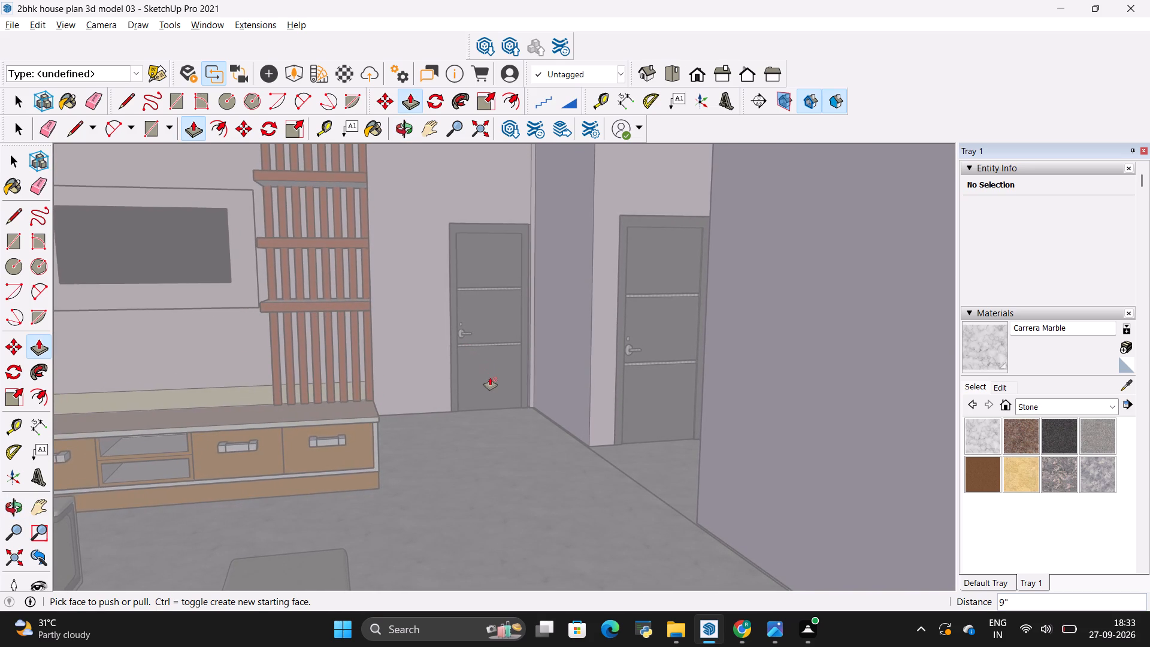
pyautogui.scroll(20, 491, 377)
pyautogui.scroll(5, 491, 377)
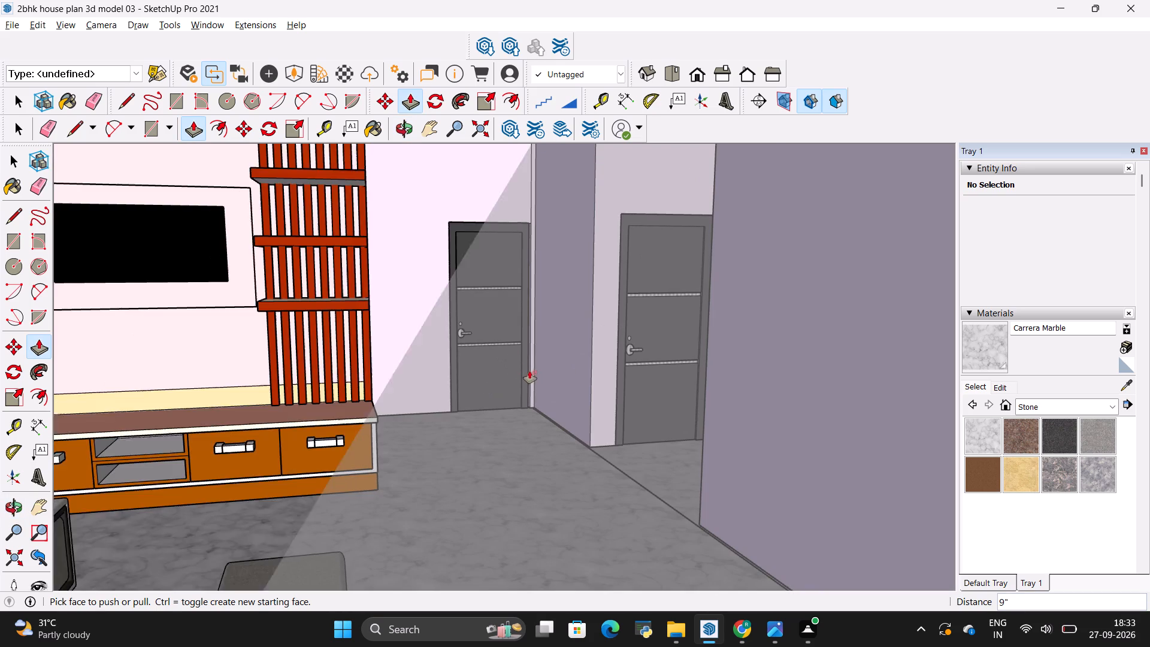
pyautogui.scroll(5, 529, 371)
pyautogui.moveTo(644, 424); pyautogui.dragTo(609, 445, button='middle')
pyautogui.scroll(-3, 622, 413)
pyautogui.keyDown('shift'); pyautogui.moveTo(193, 434); pyautogui.dragTo(303, 382, button='middle'); pyautogui.keyUp('shift')
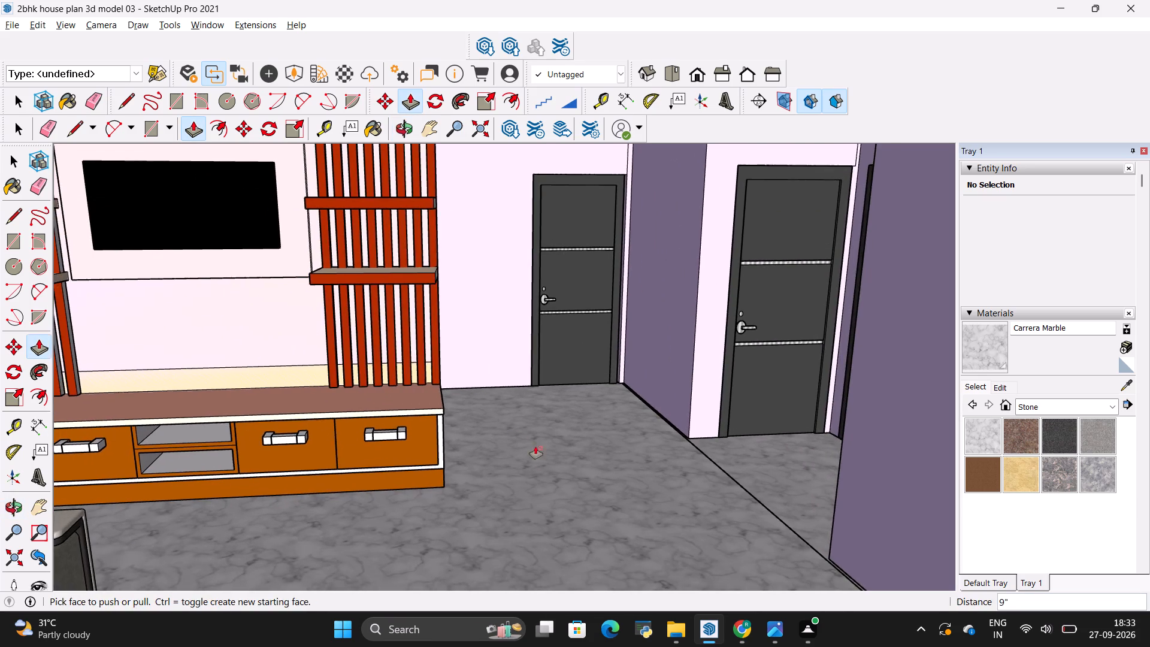
pyautogui.moveTo(541, 455); pyautogui.dragTo(528, 463, button='middle')
pyautogui.keyDown('shift'); pyautogui.moveTo(270, 449); pyautogui.dragTo(377, 361, button='middle'); pyautogui.keyUp('shift')
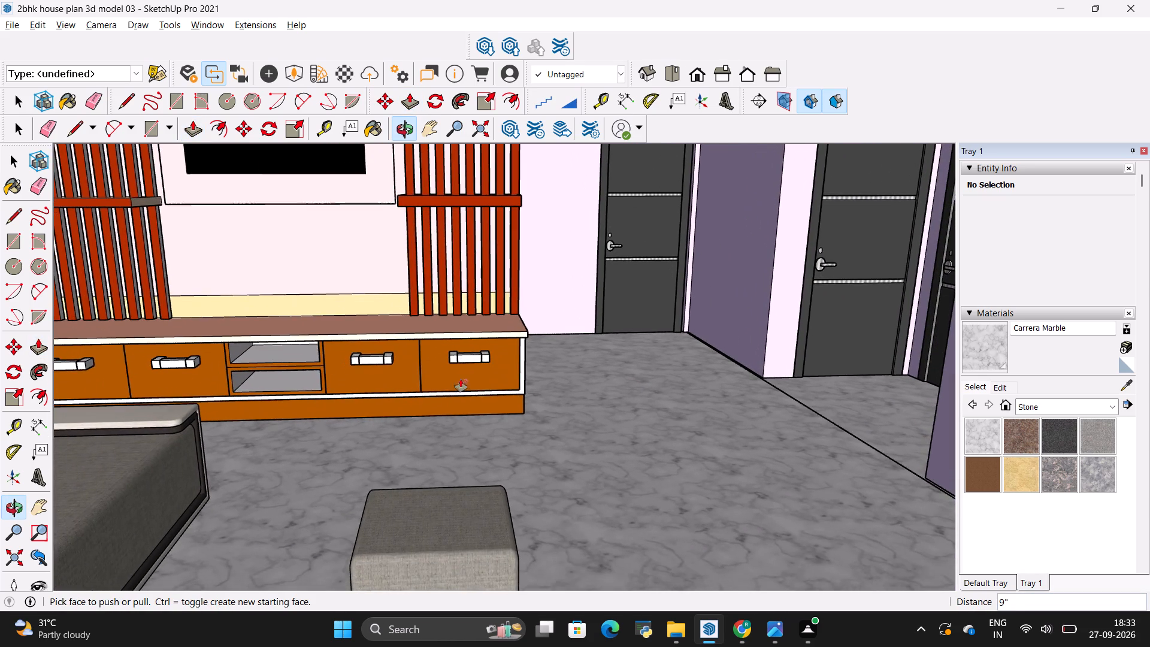
pyautogui.scroll(-2, 472, 381)
pyautogui.scroll(16, 523, 417)
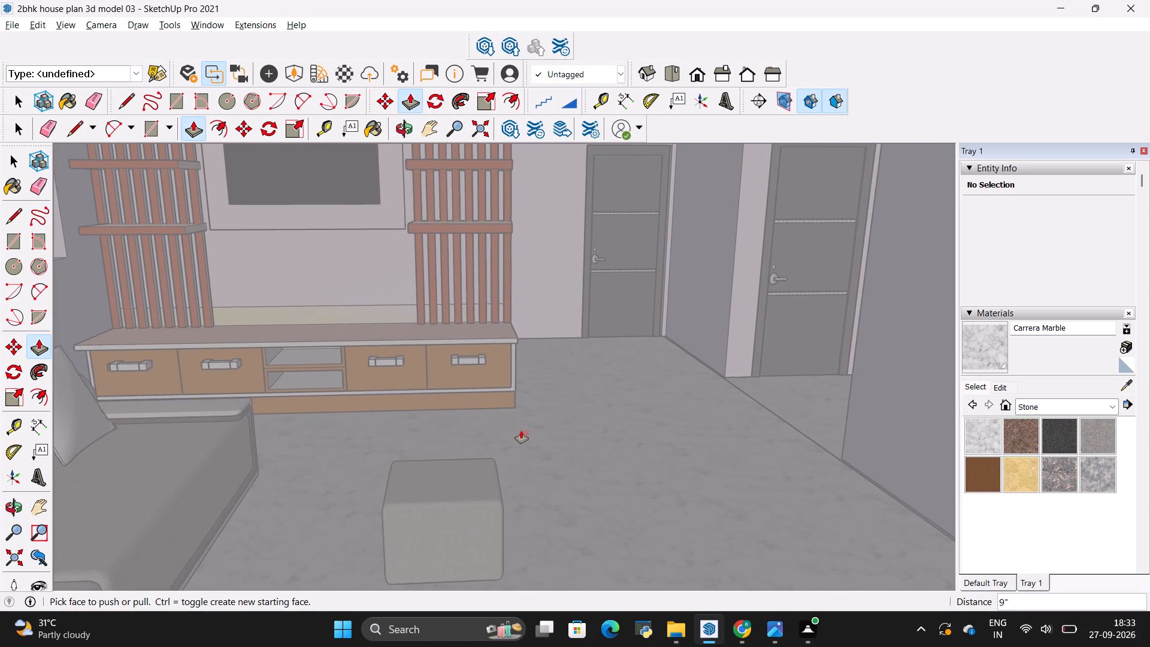
pyautogui.scroll(20, 521, 431)
pyautogui.scroll(11, 521, 431)
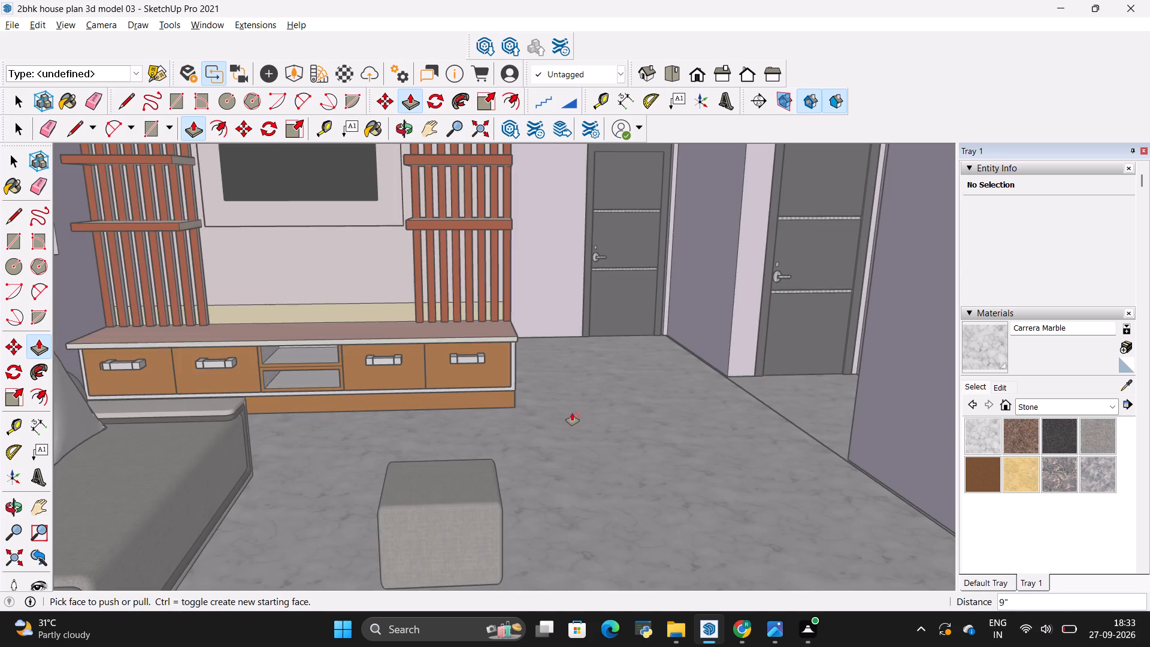
pyautogui.scroll(11, 572, 413)
pyautogui.scroll(1, 682, 463)
pyautogui.moveTo(695, 482); pyautogui.dragTo(541, 510, button='middle')
pyautogui.moveTo(554, 510); pyautogui.dragTo(680, 512, button='middle')
pyautogui.keyDown('shift'); pyautogui.moveTo(282, 453); pyautogui.dragTo(447, 484, button='middle'); pyautogui.keyUp('shift')
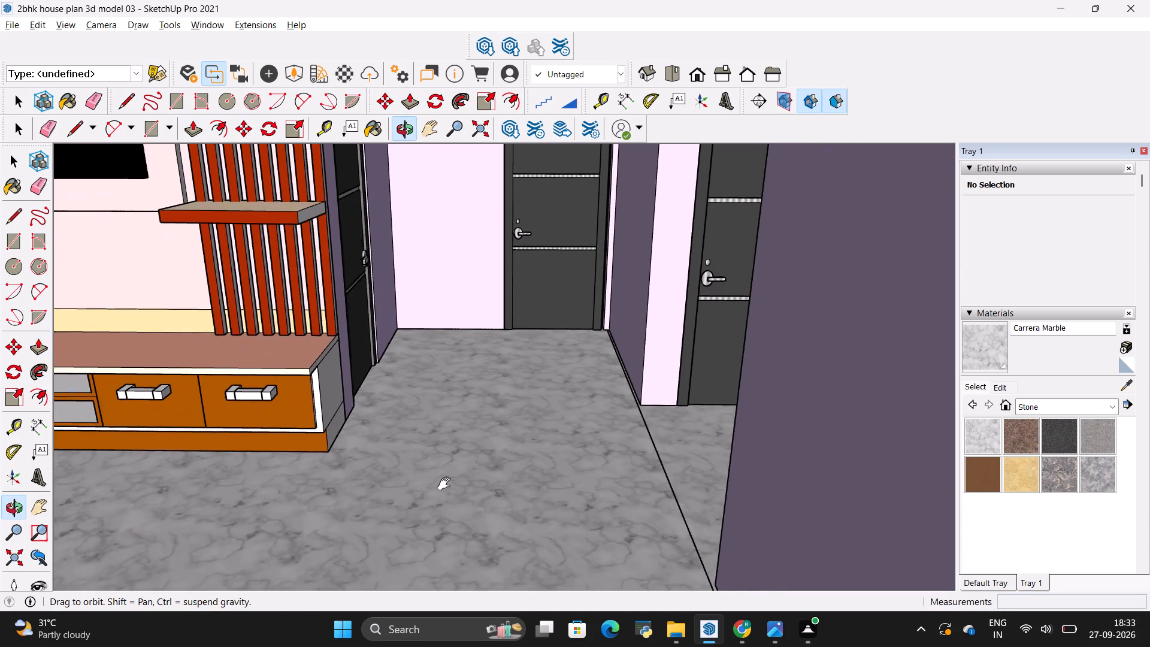
pyautogui.keyDown('shift'); pyautogui.moveTo(447, 484); pyautogui.dragTo(472, 559, button='middle'); pyautogui.keyUp('shift')
pyautogui.moveTo(271, 497); pyautogui.dragTo(281, 476, button='middle')
pyautogui.scroll(1, 279, 482)
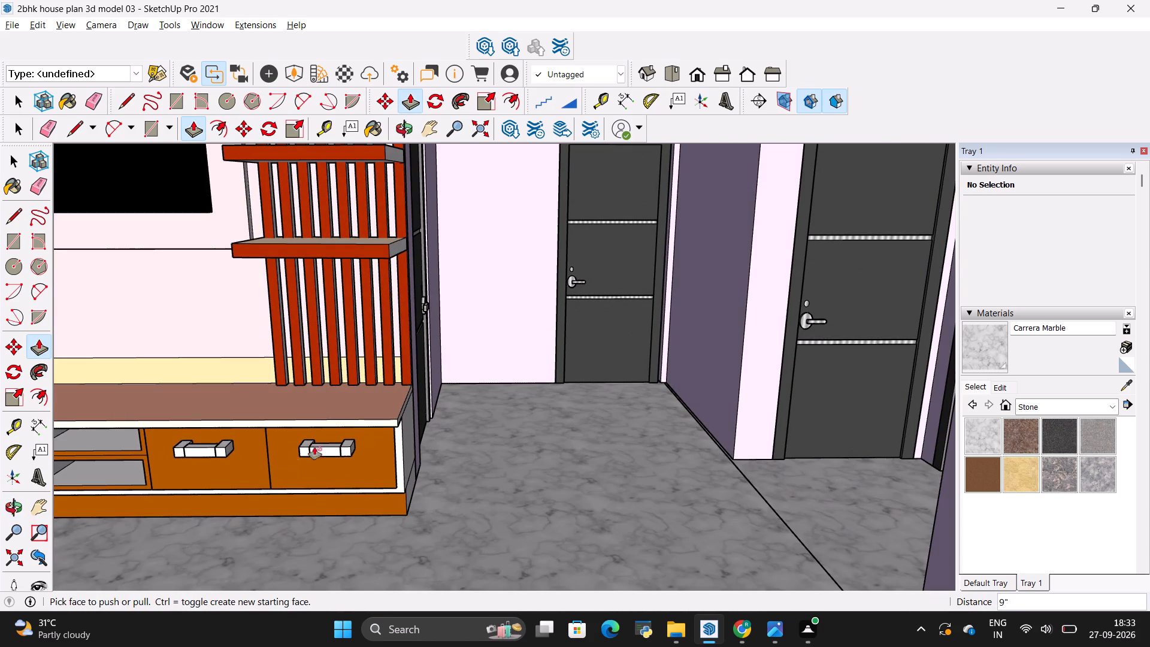
pyautogui.scroll(-2, 582, 397)
pyautogui.moveTo(201, 473); pyautogui.dragTo(293, 458, button='middle')
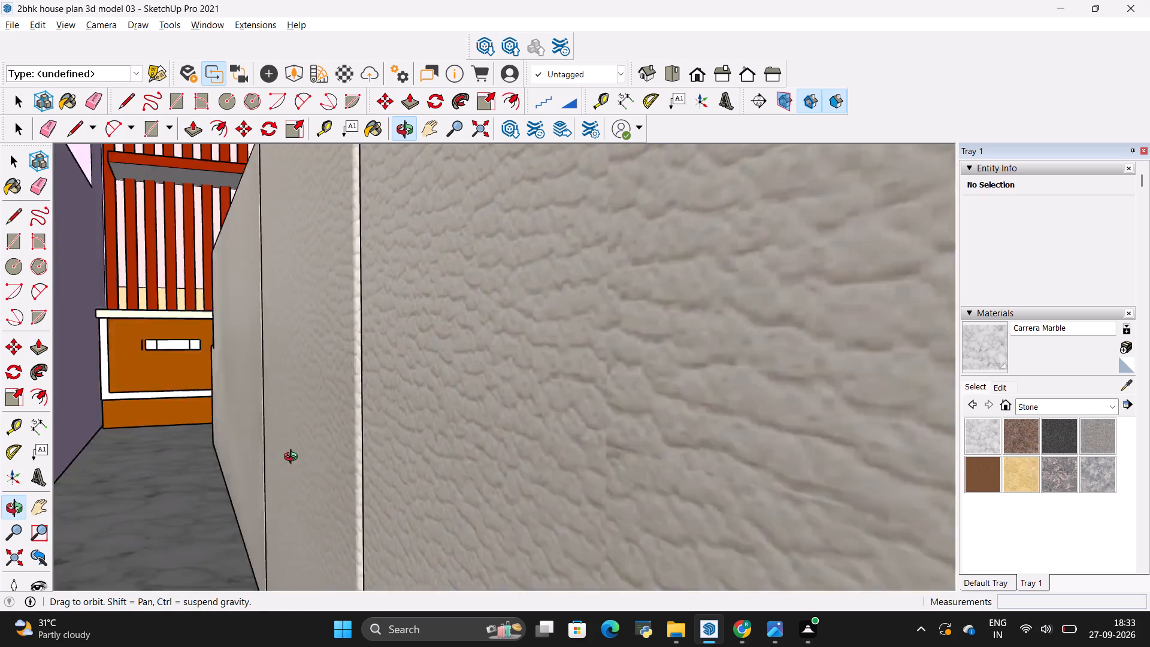
pyautogui.moveTo(293, 458); pyautogui.dragTo(276, 477, button='middle')
pyautogui.moveTo(668, 477); pyautogui.dragTo(556, 488, button='middle')
pyautogui.scroll(2, 193, 462)
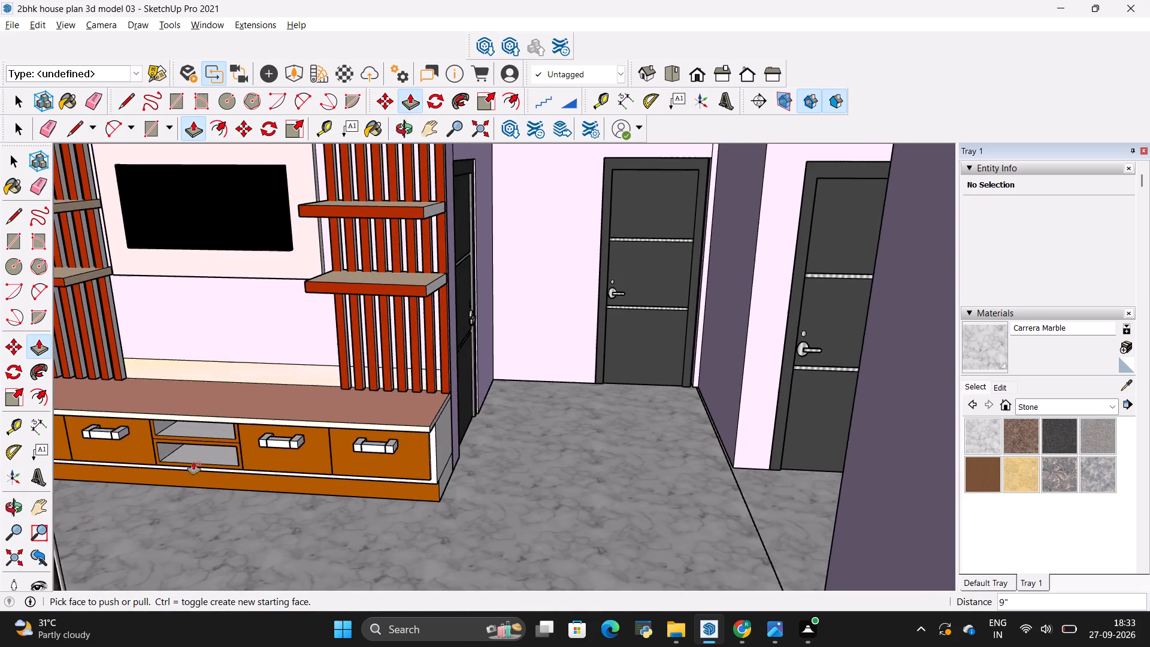
pyautogui.scroll(1, 57, 478)
pyautogui.moveTo(57, 478); pyautogui.dragTo(129, 453, button='middle')
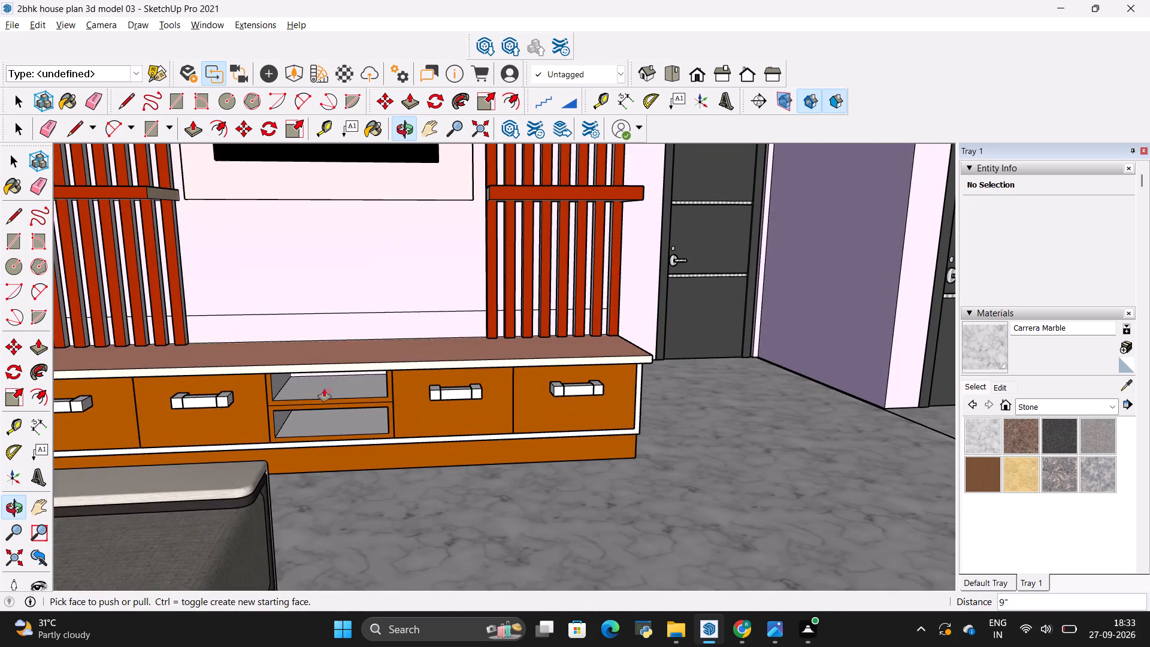
pyautogui.scroll(-3, 338, 387)
pyautogui.moveTo(577, 451); pyautogui.dragTo(471, 483, button='middle')
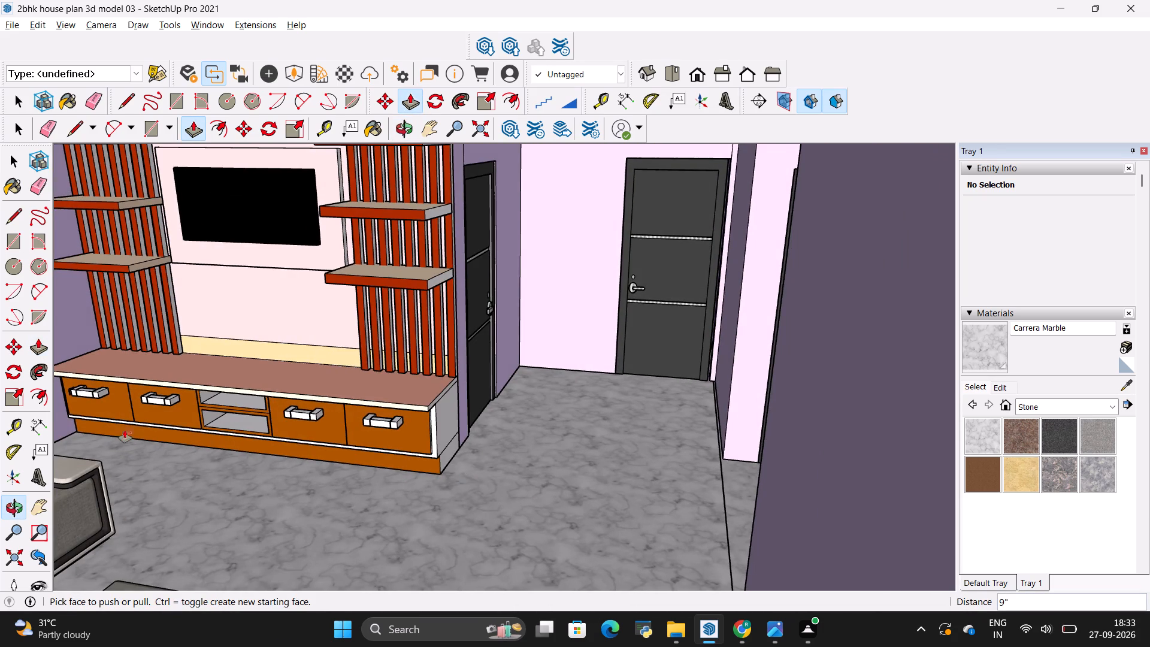
pyautogui.scroll(3, 71, 450)
pyautogui.moveTo(602, 405); pyautogui.dragTo(574, 444, button='middle')
pyautogui.scroll(-2, 601, 377)
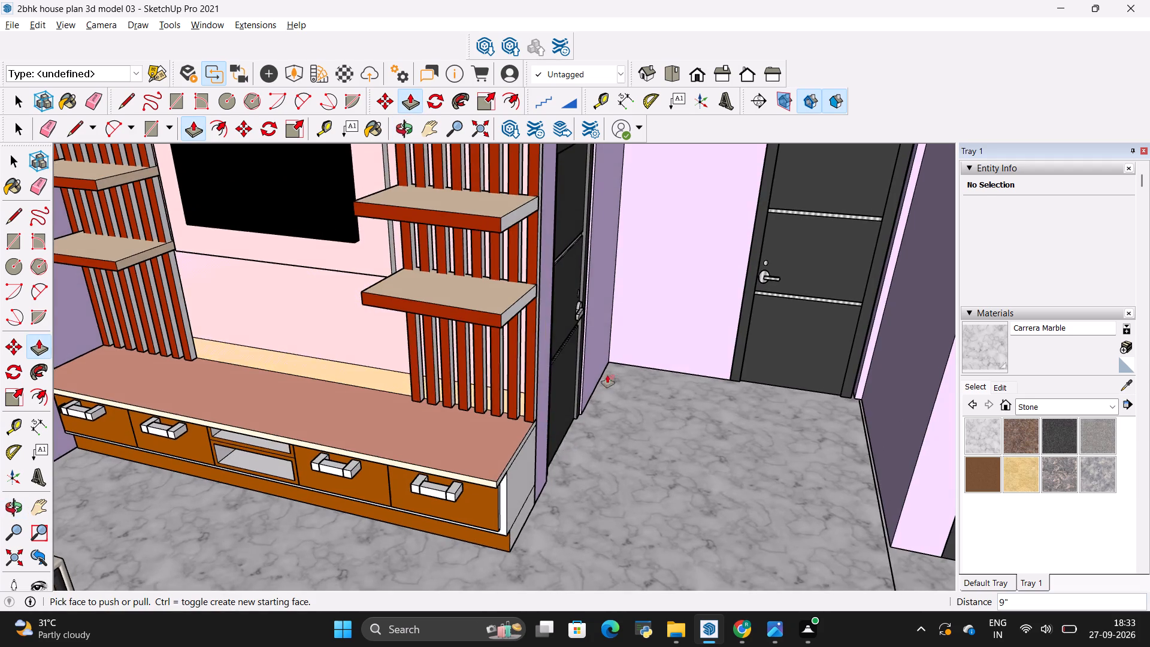
# Examine the house exterior: the roof slab, the front porch with its door and staircase, the side windows and the floor slab's underside.
pyautogui.scroll(-1, 607, 375)
pyautogui.scroll(20, 488, 386)
pyautogui.scroll(5, 488, 386)
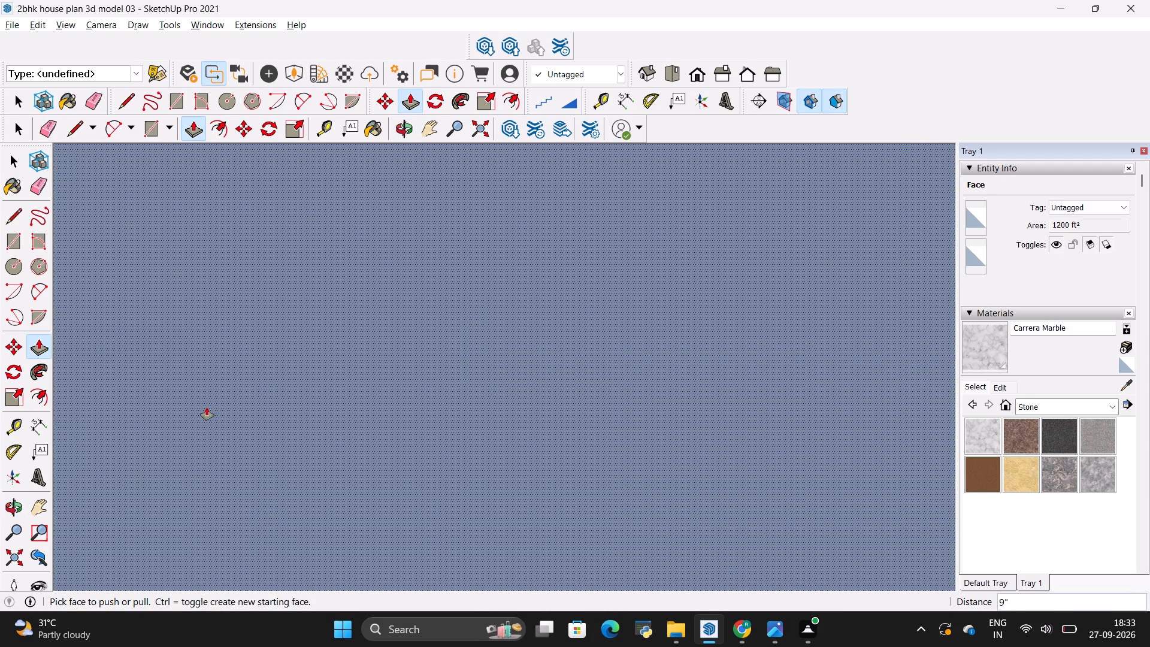
pyautogui.scroll(20, 207, 407)
pyautogui.scroll(4, 207, 407)
pyautogui.scroll(-5, 413, 402)
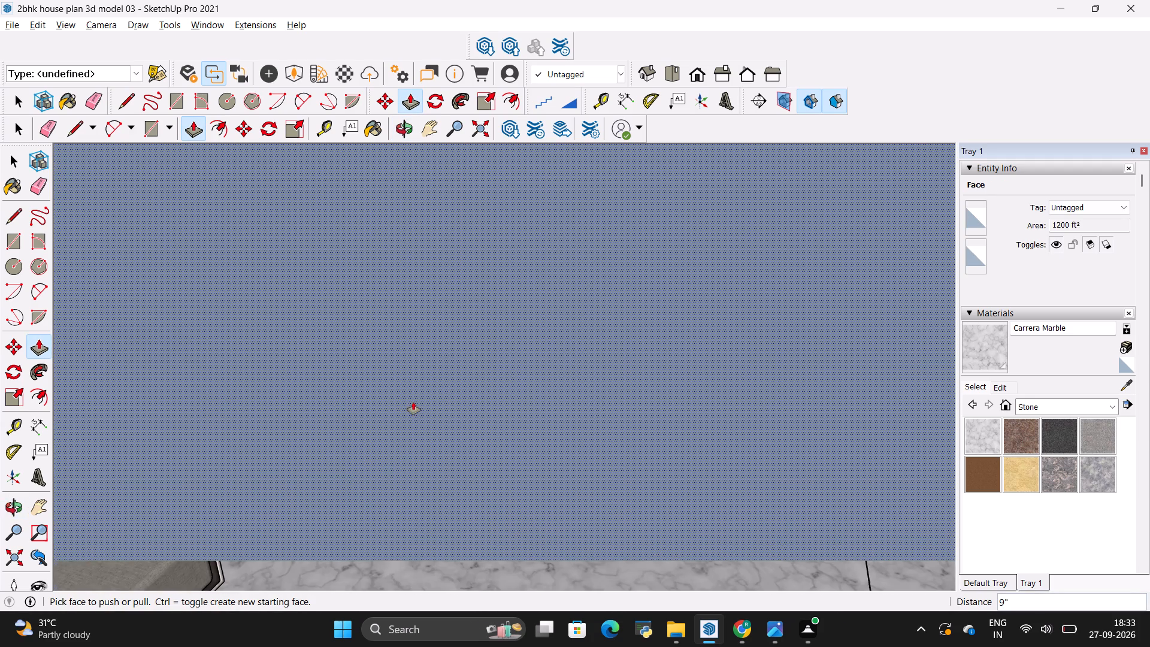
pyautogui.scroll(-20, 414, 397)
pyautogui.scroll(-10, 414, 397)
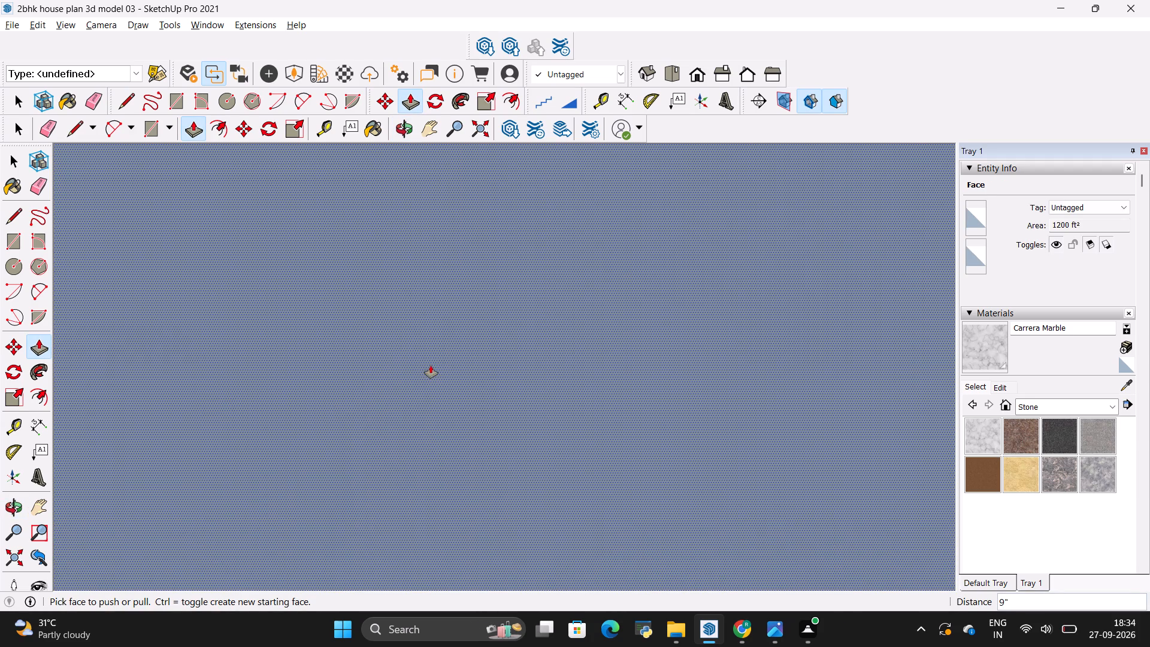
pyautogui.scroll(-20, 431, 365)
pyautogui.scroll(-20, 431, 365)
pyautogui.scroll(-1, 431, 365)
pyautogui.scroll(-20, 446, 337)
pyautogui.scroll(-20, 446, 337)
pyautogui.scroll(-1, 446, 337)
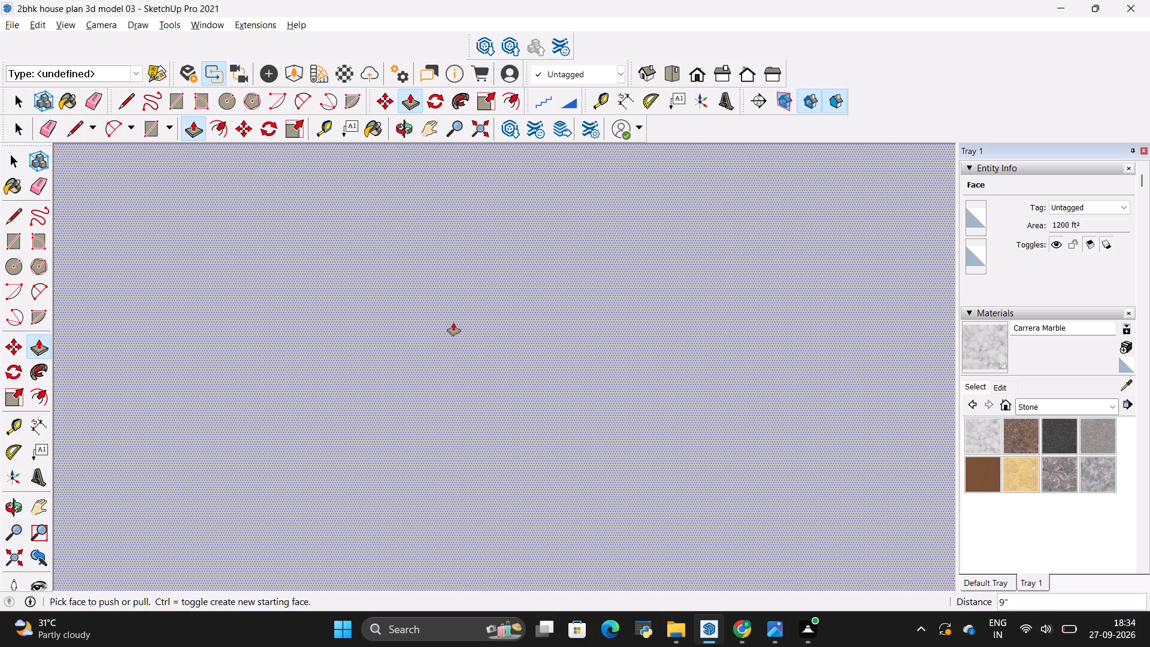
pyautogui.scroll(-20, 453, 323)
pyautogui.scroll(-20, 453, 323)
pyautogui.scroll(-1, 453, 323)
pyautogui.scroll(-20, 455, 313)
pyautogui.scroll(-20, 455, 313)
pyautogui.scroll(-1, 455, 313)
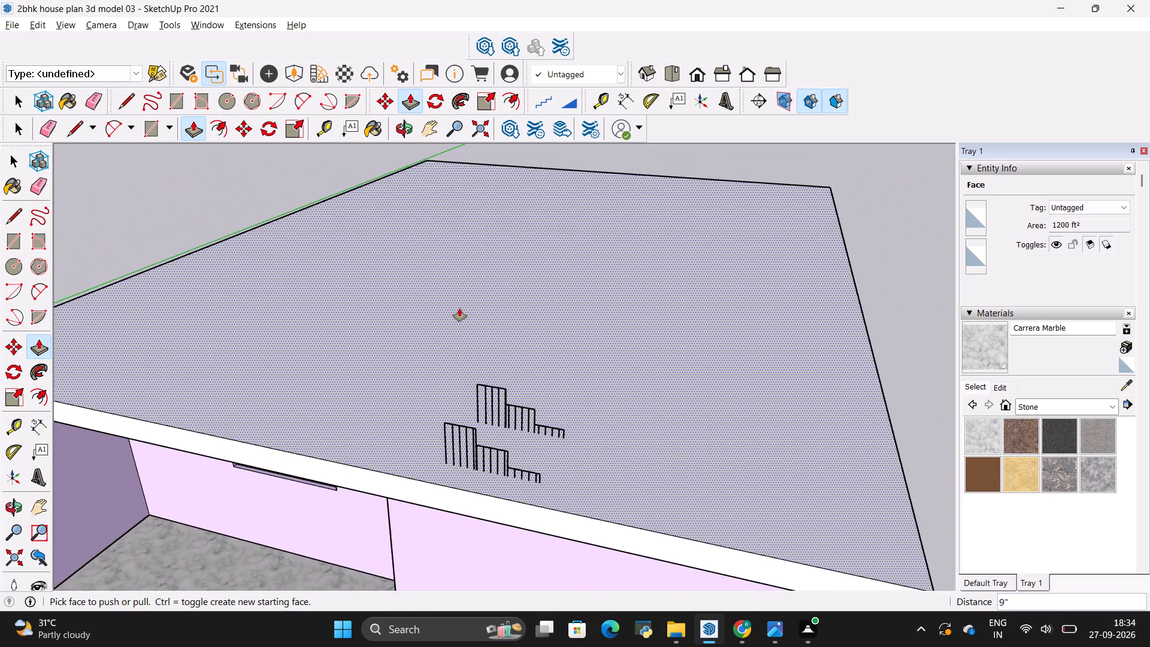
pyautogui.scroll(-17, 459, 309)
pyautogui.scroll(-6, 459, 308)
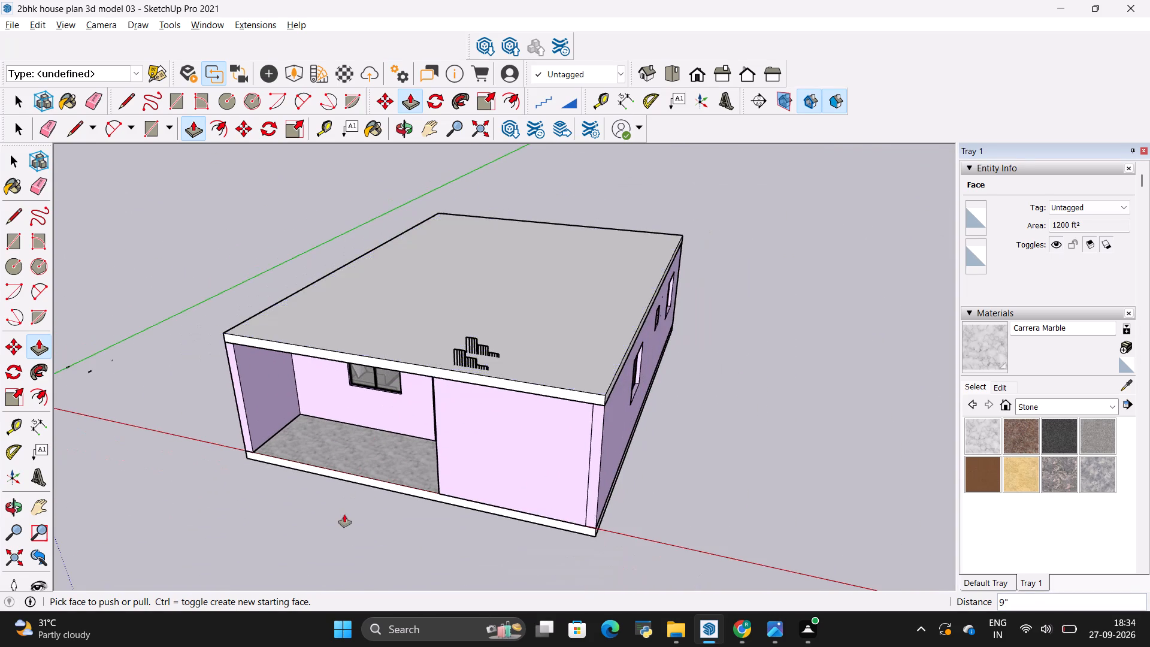
pyautogui.scroll(8, 344, 515)
pyautogui.moveTo(344, 508); pyautogui.dragTo(464, 466, button='middle')
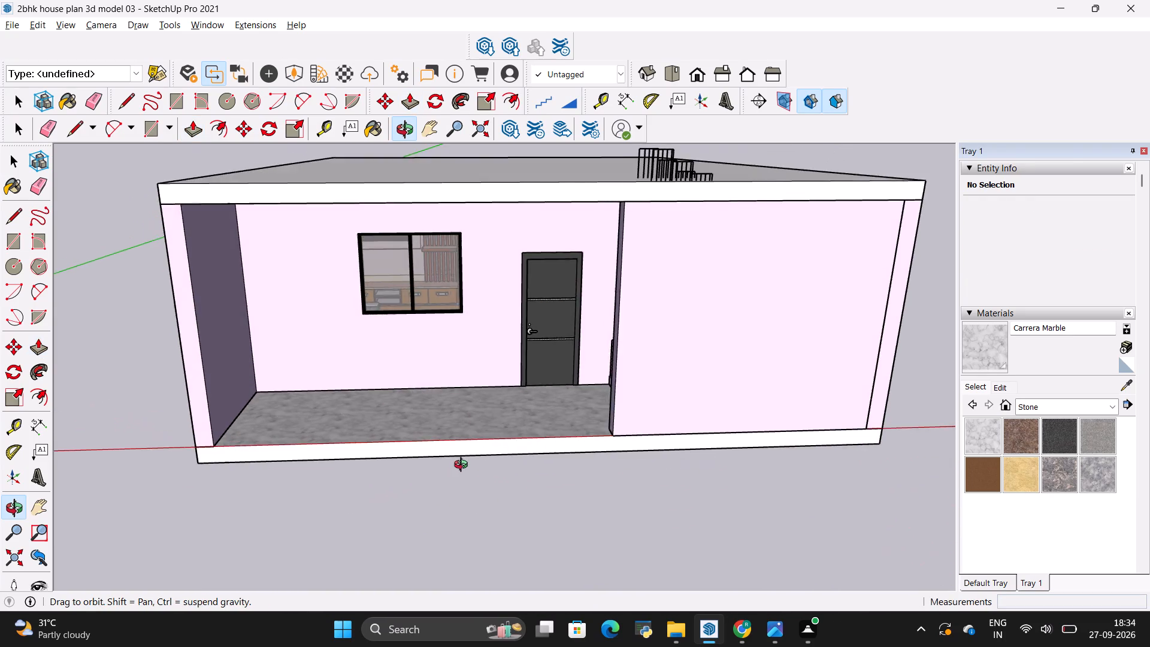
pyautogui.moveTo(464, 466); pyautogui.dragTo(616, 464, button='middle')
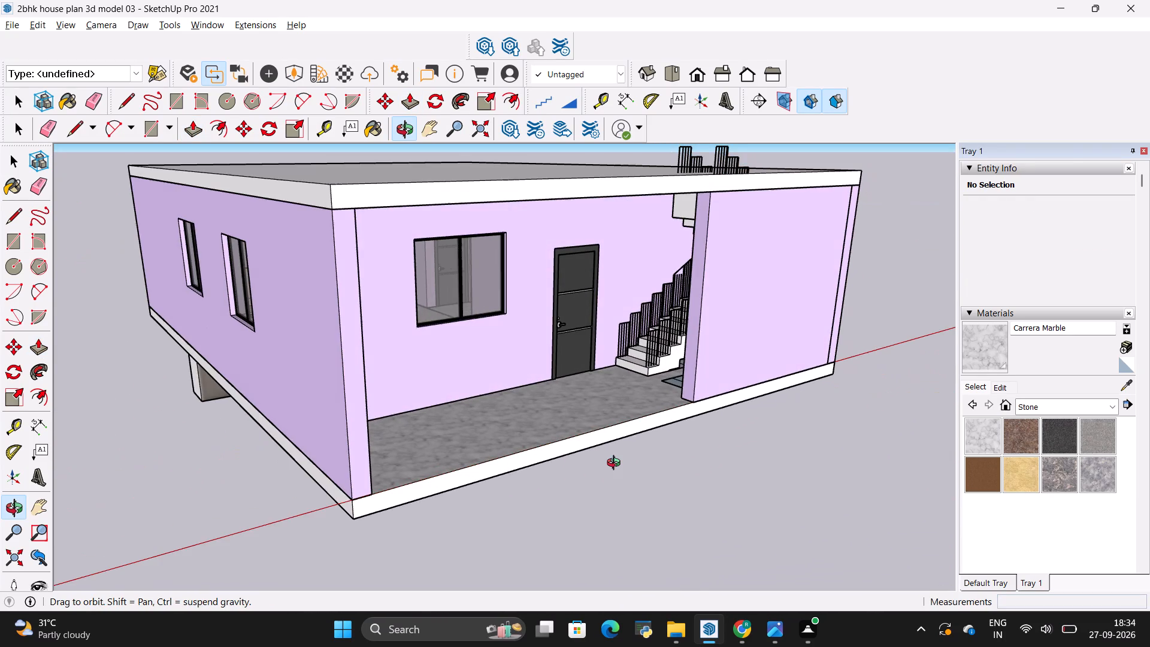
pyautogui.moveTo(616, 464); pyautogui.dragTo(709, 431, button='middle')
pyautogui.moveTo(673, 267); pyautogui.dragTo(673, 252, button='middle')
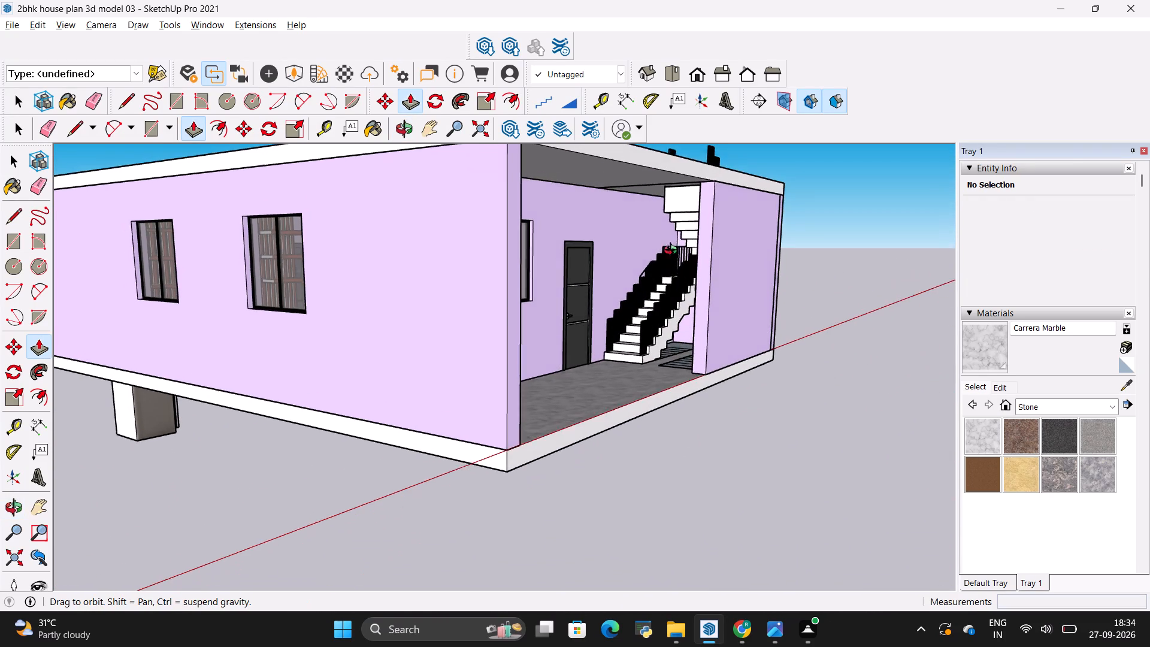
pyautogui.moveTo(673, 252); pyautogui.dragTo(697, 201, button='middle')
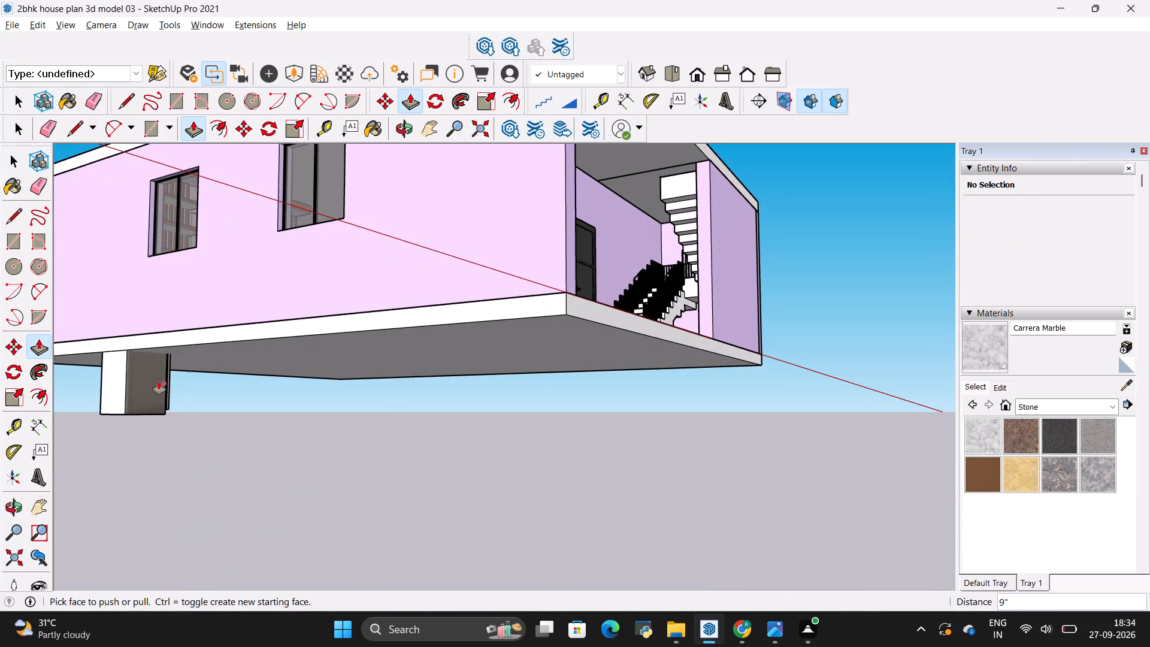
# Scale the component projecting below the floor slab vertically by about 0.69, bringing its bottom up to the slab's underside.
pyautogui.press('space')
pyautogui.click(144, 379)
pyautogui.scroll(4, 118, 430)
pyautogui.moveTo(148, 397); pyautogui.dragTo(190, 366, button='middle')
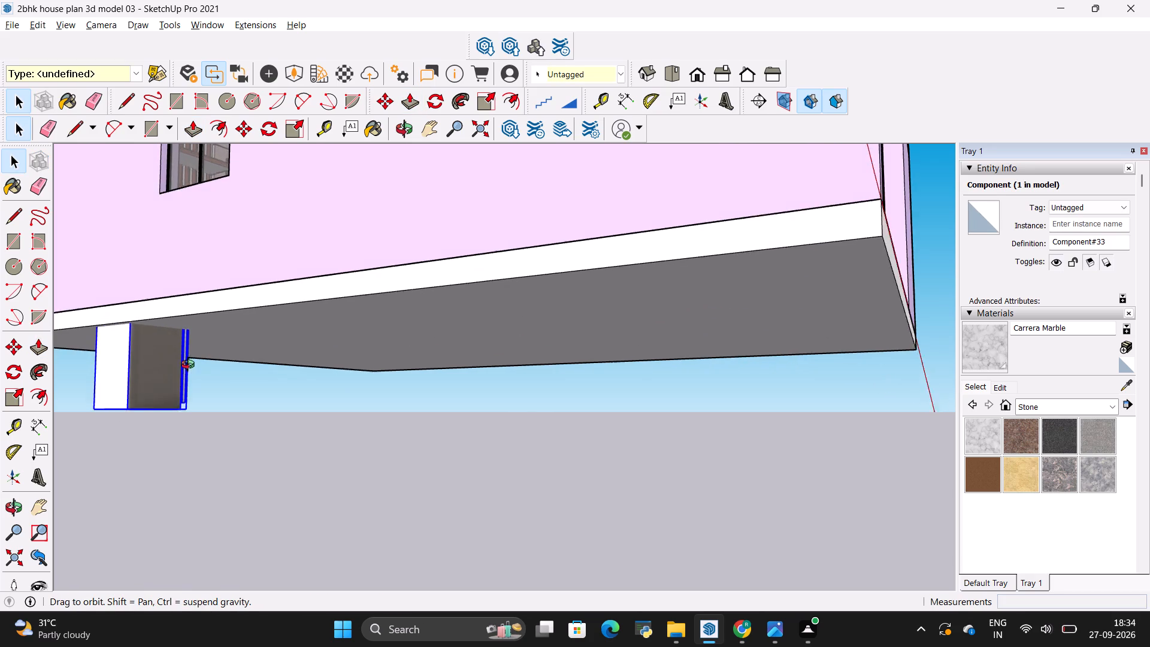
pyautogui.moveTo(190, 366); pyautogui.dragTo(229, 306, button='middle')
pyautogui.press('s')
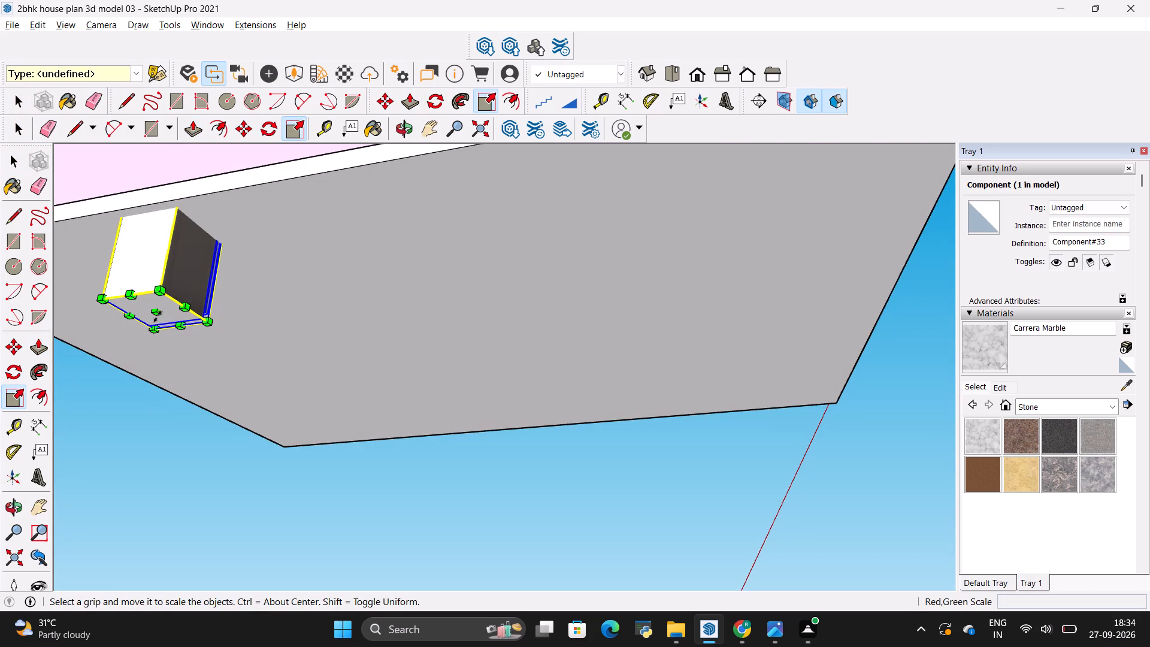
pyautogui.click(155, 309)
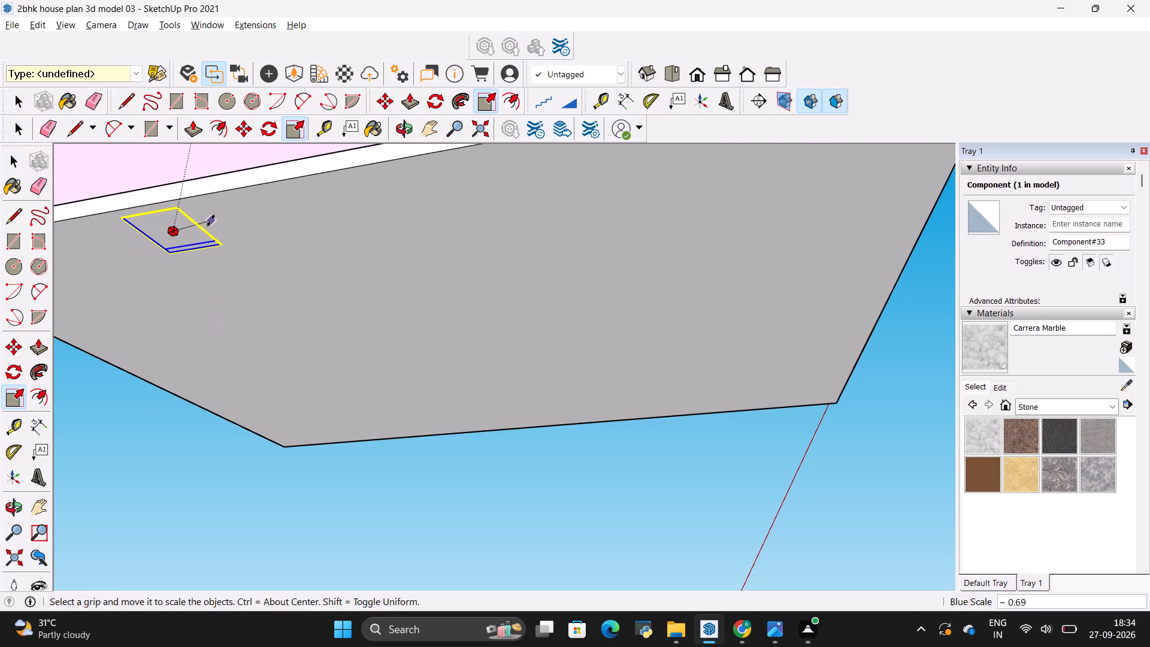
pyautogui.click(227, 208)
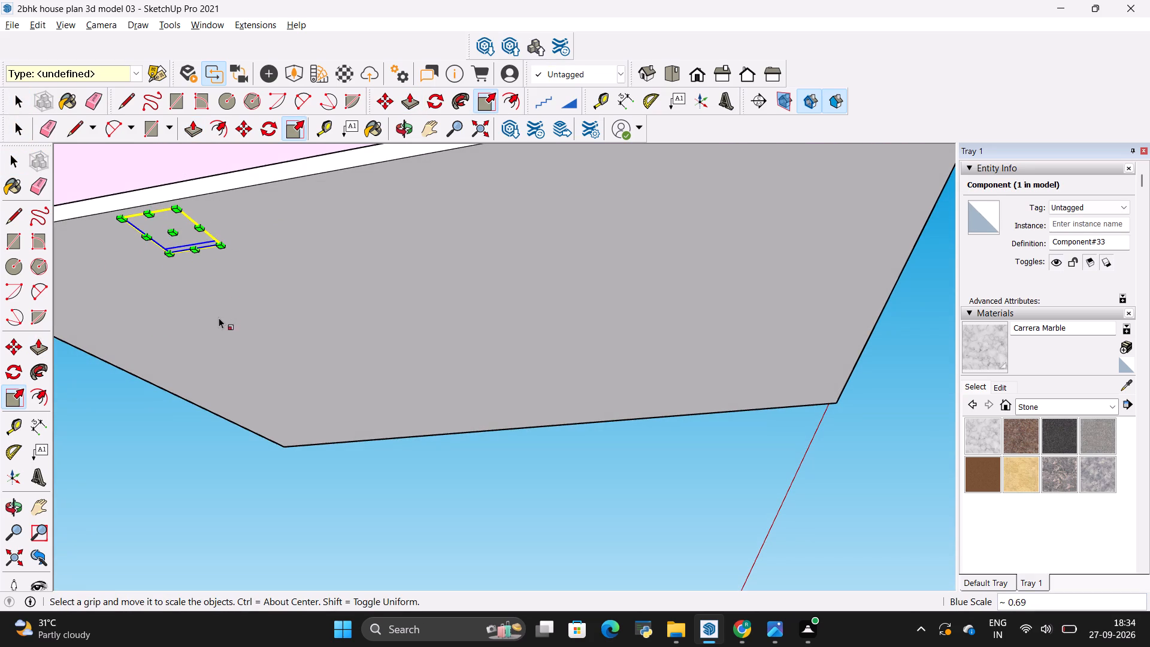
pyautogui.press('space')
pyautogui.click(219, 318)
# Scale the same component vertically again by about 0.90 so its bottom outline sits inside the floor slab.
pyautogui.scroll(-4, 274, 387)
pyautogui.moveTo(380, 360); pyautogui.dragTo(355, 400, button='middle')
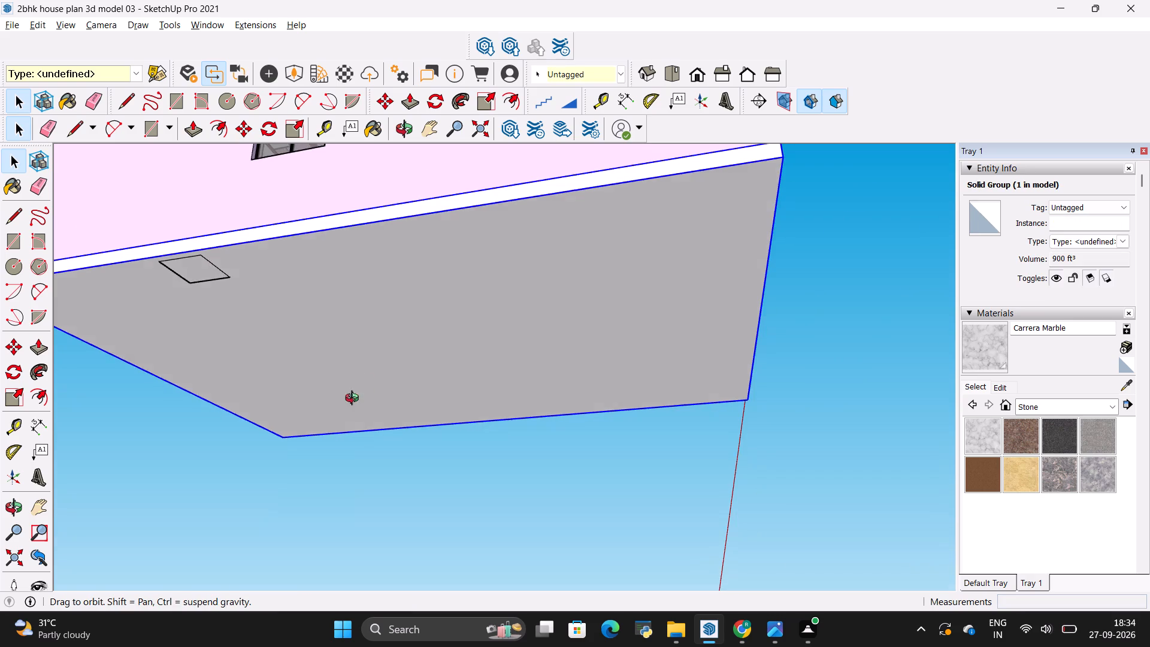
pyautogui.moveTo(355, 400); pyautogui.dragTo(345, 389, button='middle')
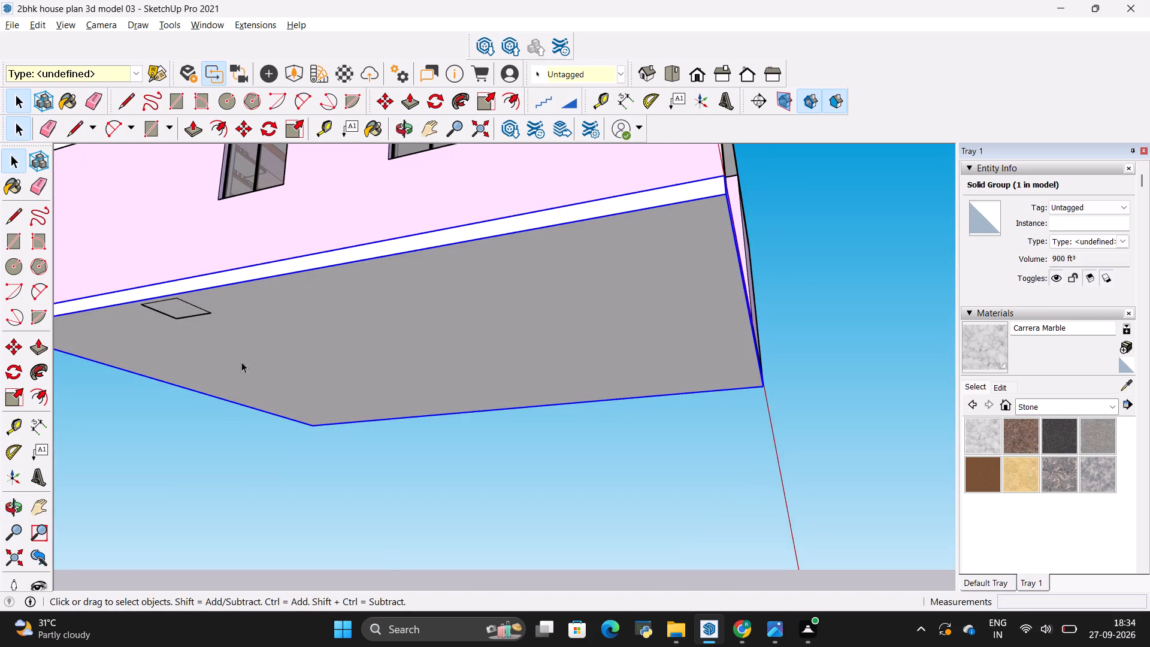
pyautogui.scroll(7, 153, 329)
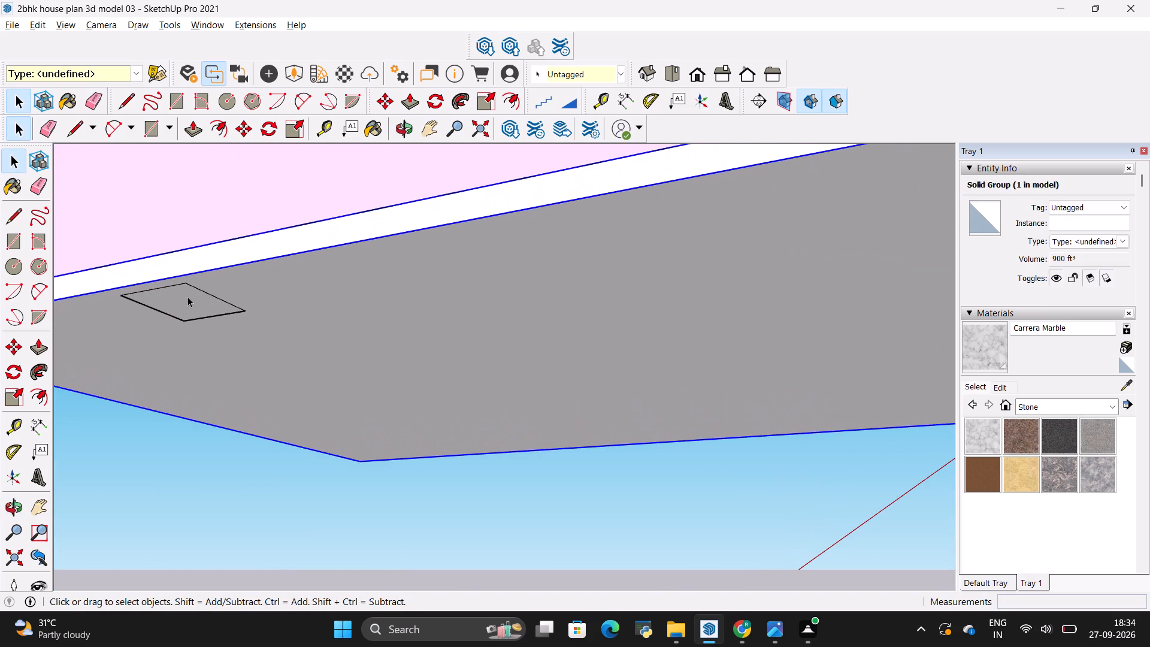
pyautogui.press('s')
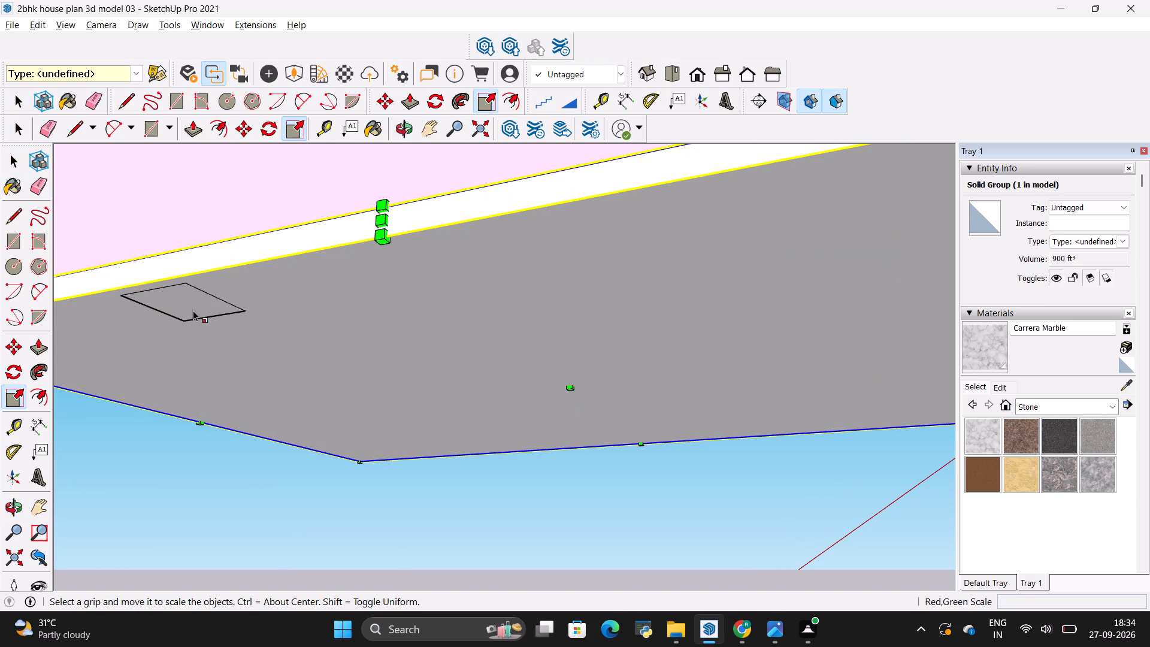
pyautogui.press('space')
pyautogui.click(195, 304)
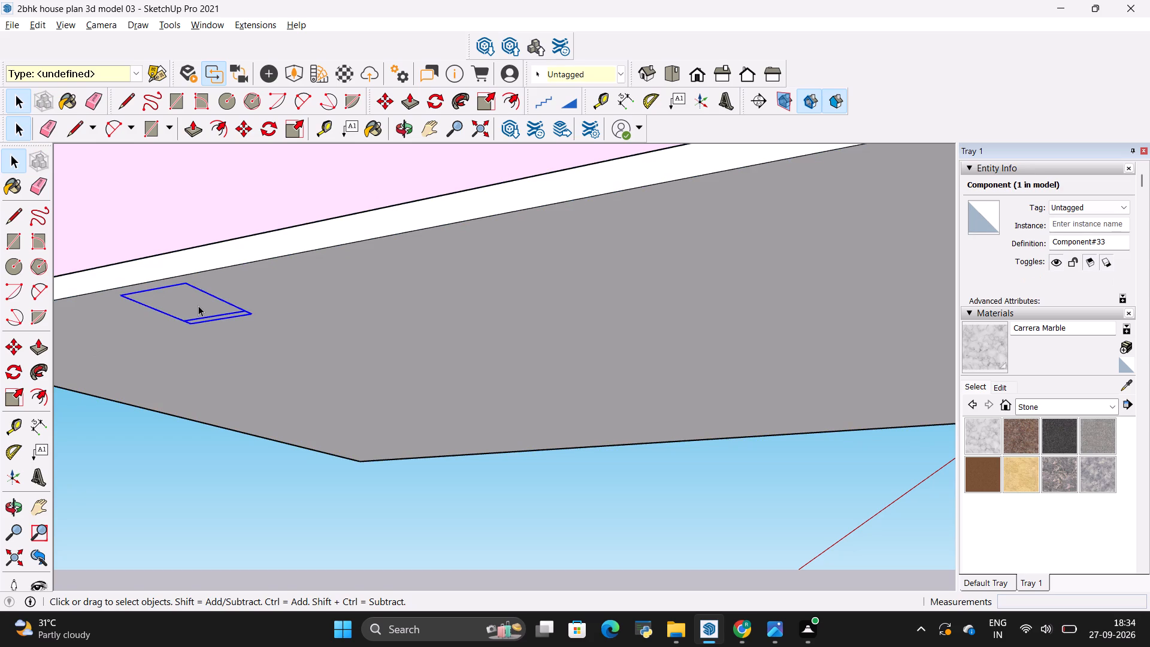
pyautogui.press('s')
pyautogui.click(187, 305)
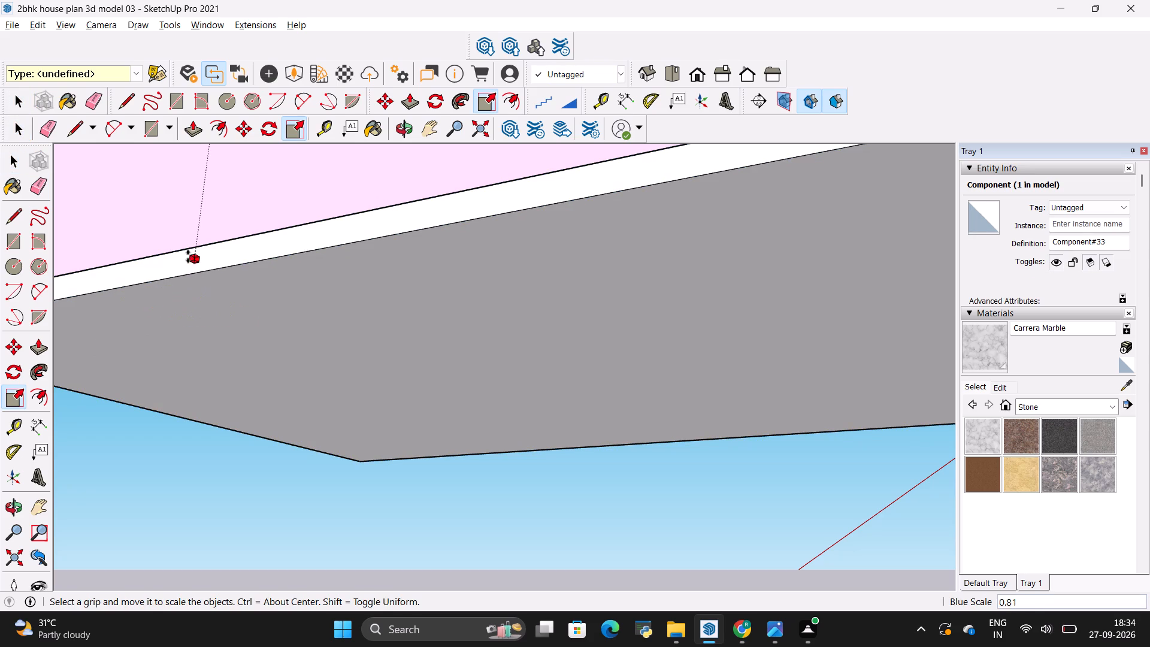
pyautogui.click(189, 250)
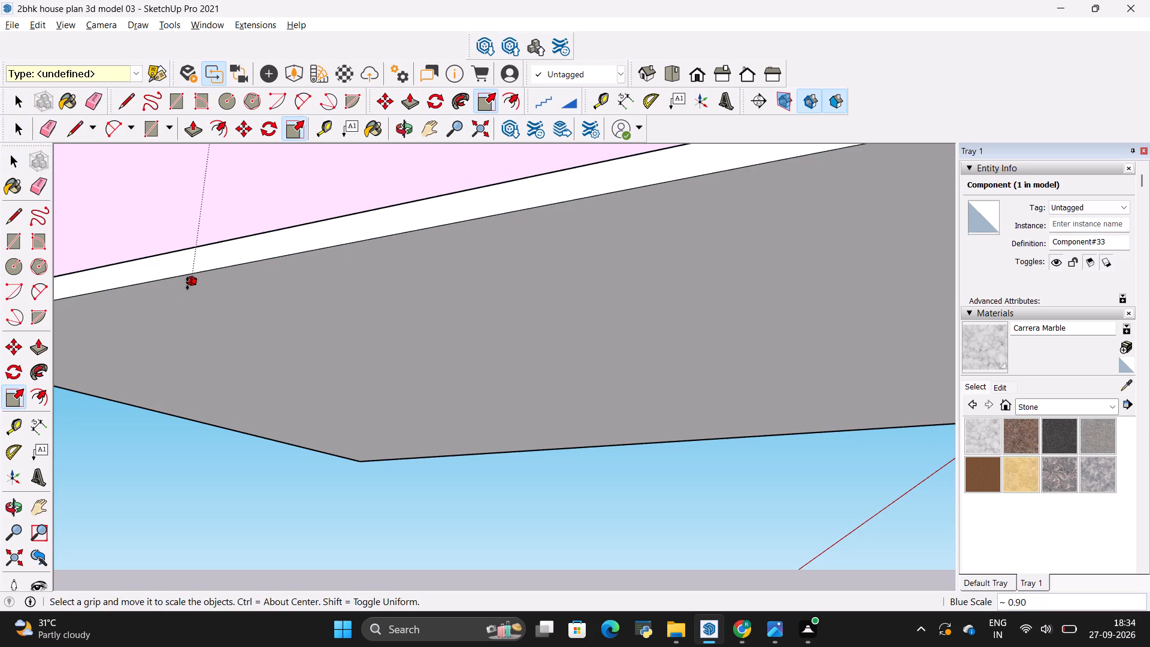
pyautogui.press('space')
pyautogui.click(293, 351)
# Examine the house exterior: the floor slab's underside, side windows, front porch with door and staircase, and the roof slab.
pyautogui.scroll(-5, 296, 352)
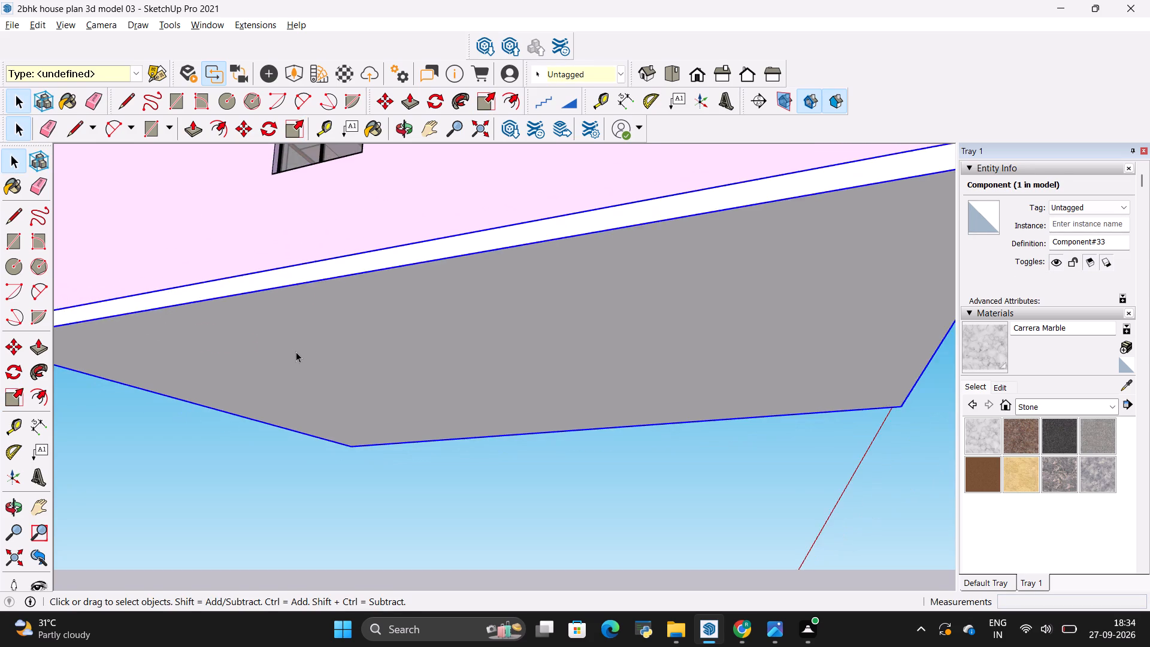
pyautogui.scroll(-10, 296, 352)
pyautogui.moveTo(631, 330); pyautogui.dragTo(432, 403, button='middle')
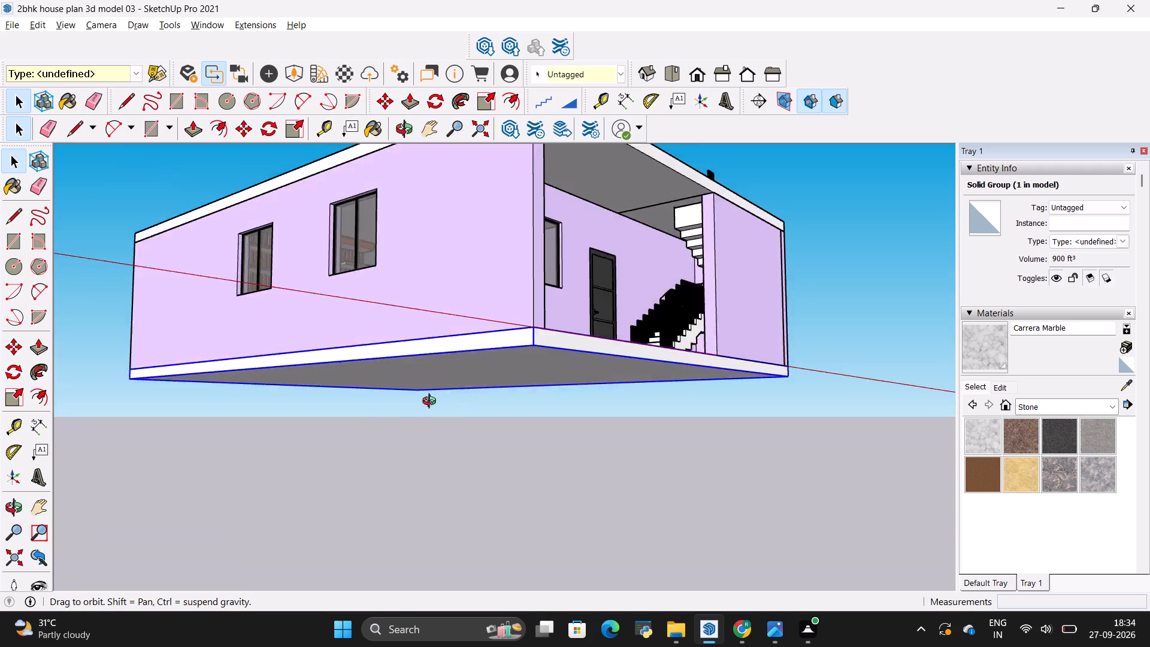
pyautogui.moveTo(432, 403); pyautogui.dragTo(336, 414, button='middle')
pyautogui.moveTo(571, 345); pyautogui.dragTo(727, 380, button='middle')
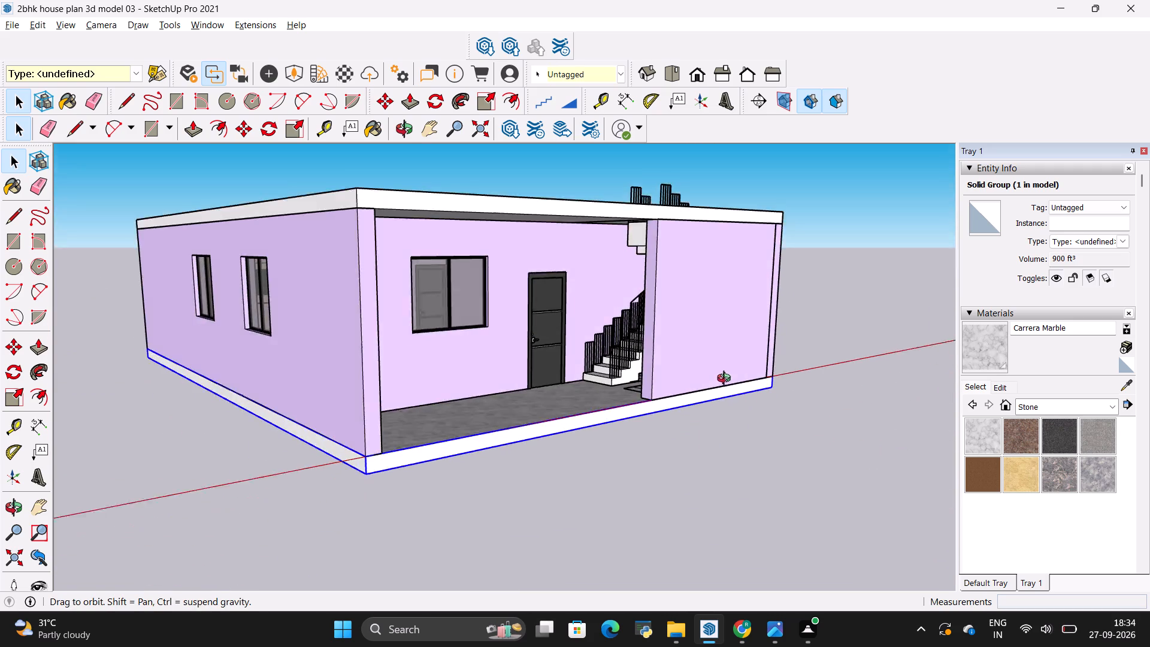
pyautogui.moveTo(727, 380); pyautogui.dragTo(728, 387, button='middle')
pyautogui.moveTo(541, 401); pyautogui.dragTo(565, 470, button='middle')
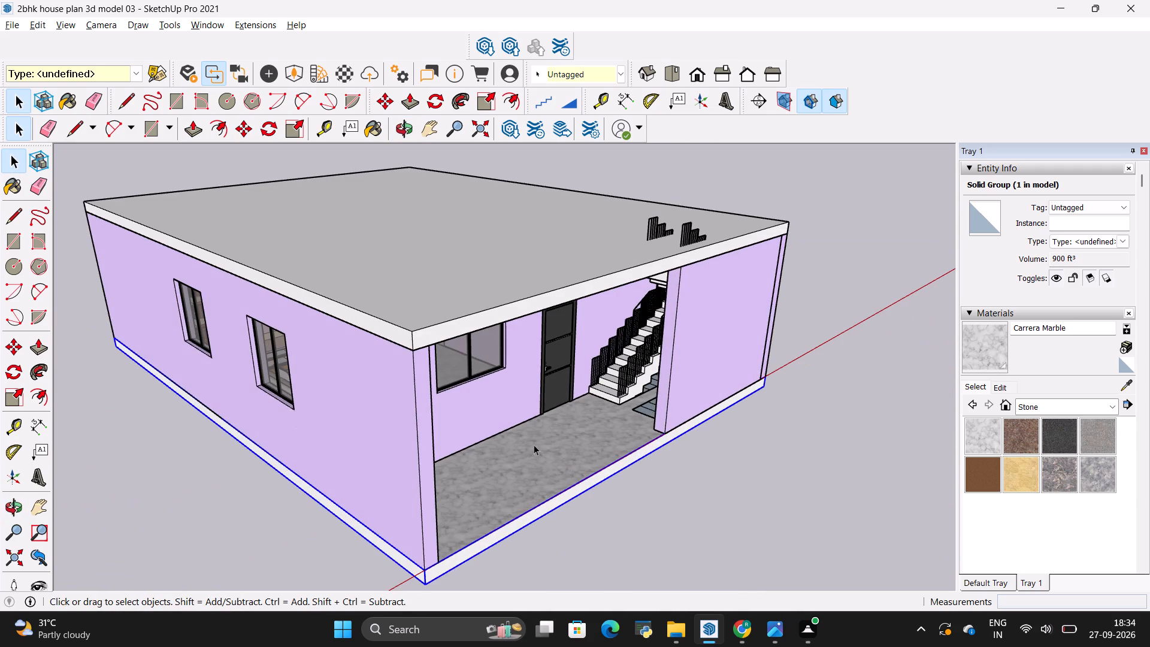
pyautogui.scroll(2, 516, 454)
pyautogui.moveTo(509, 474); pyautogui.dragTo(481, 445, button='middle')
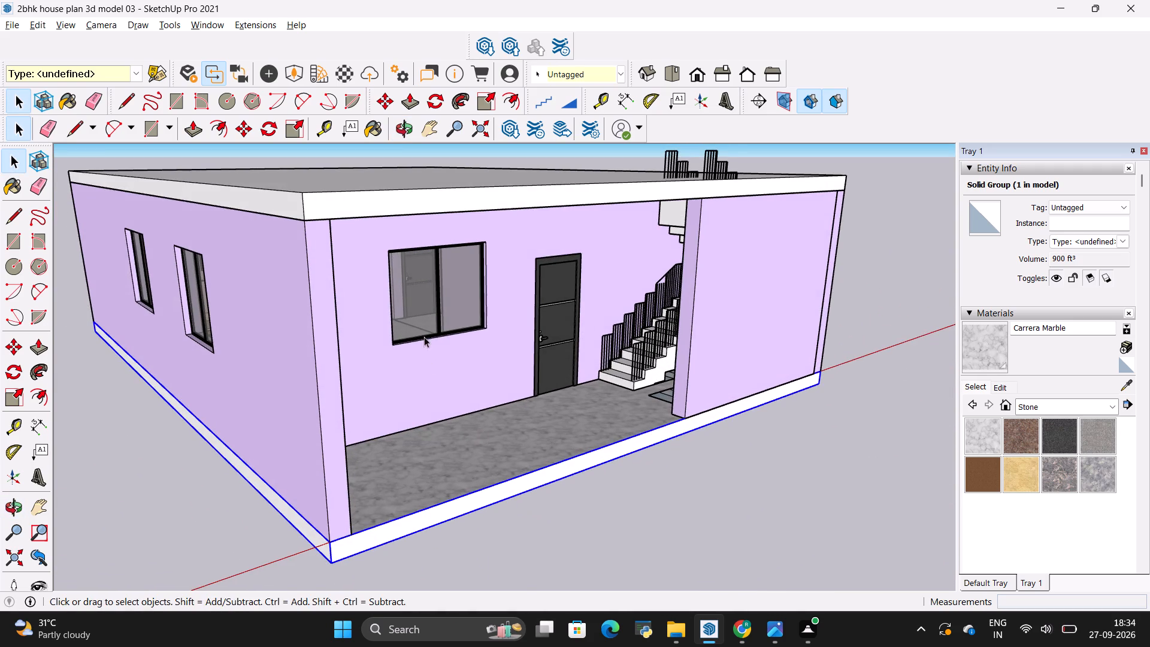
pyautogui.scroll(5, 423, 327)
pyautogui.scroll(-13, 423, 326)
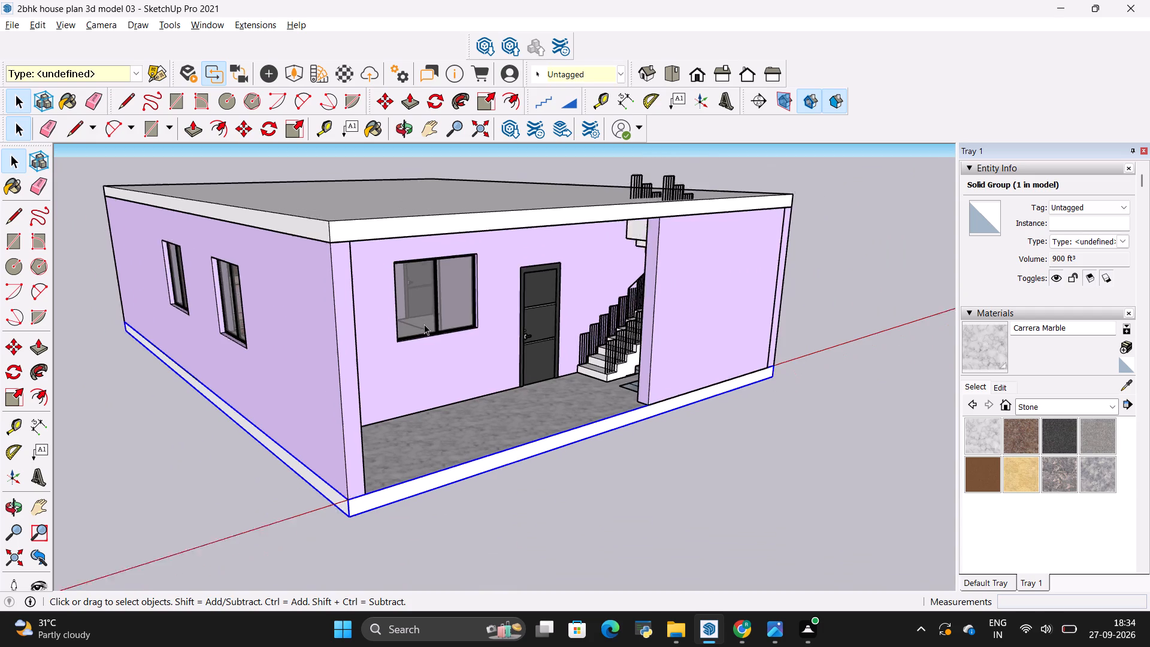
pyautogui.scroll(-1, 424, 324)
pyautogui.moveTo(523, 347); pyautogui.dragTo(496, 386, button='middle')
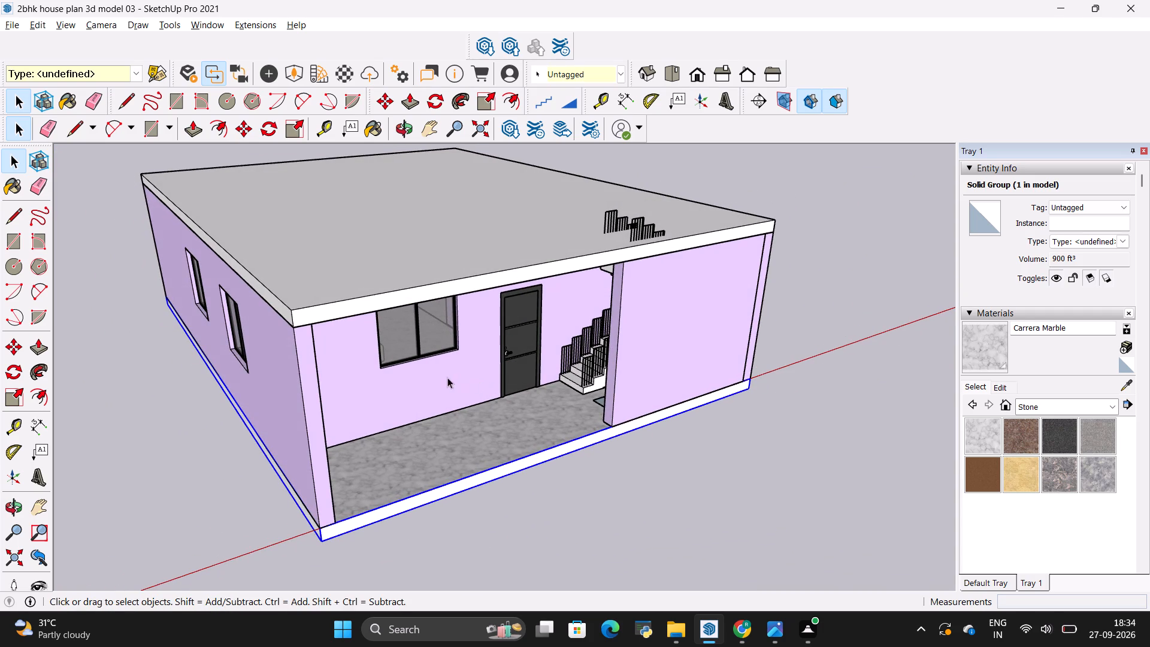
pyautogui.moveTo(614, 448); pyautogui.dragTo(492, 474, button='middle')
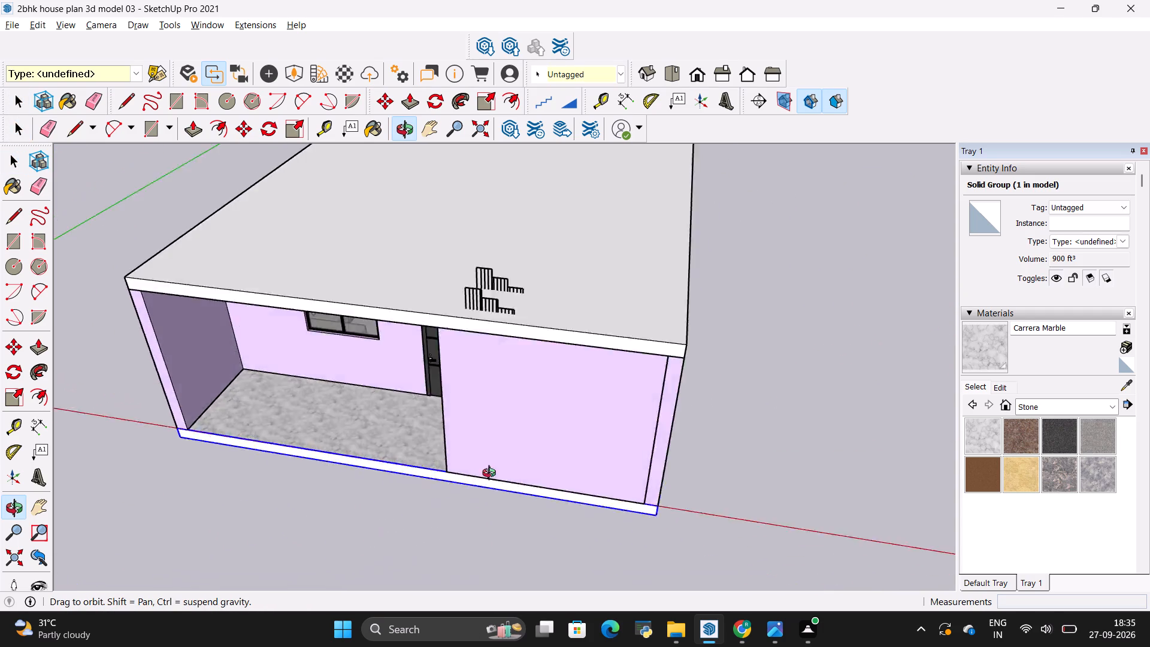
pyautogui.moveTo(492, 474); pyautogui.dragTo(653, 422, button='middle')
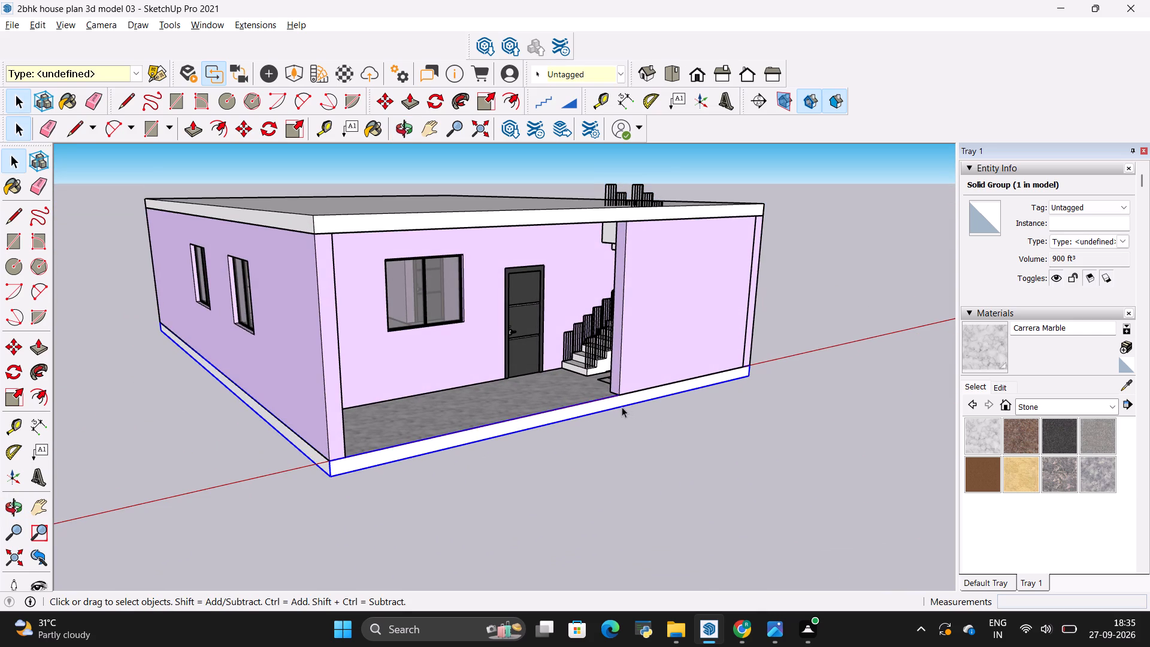
pyautogui.moveTo(585, 429); pyautogui.dragTo(576, 481, button='middle')
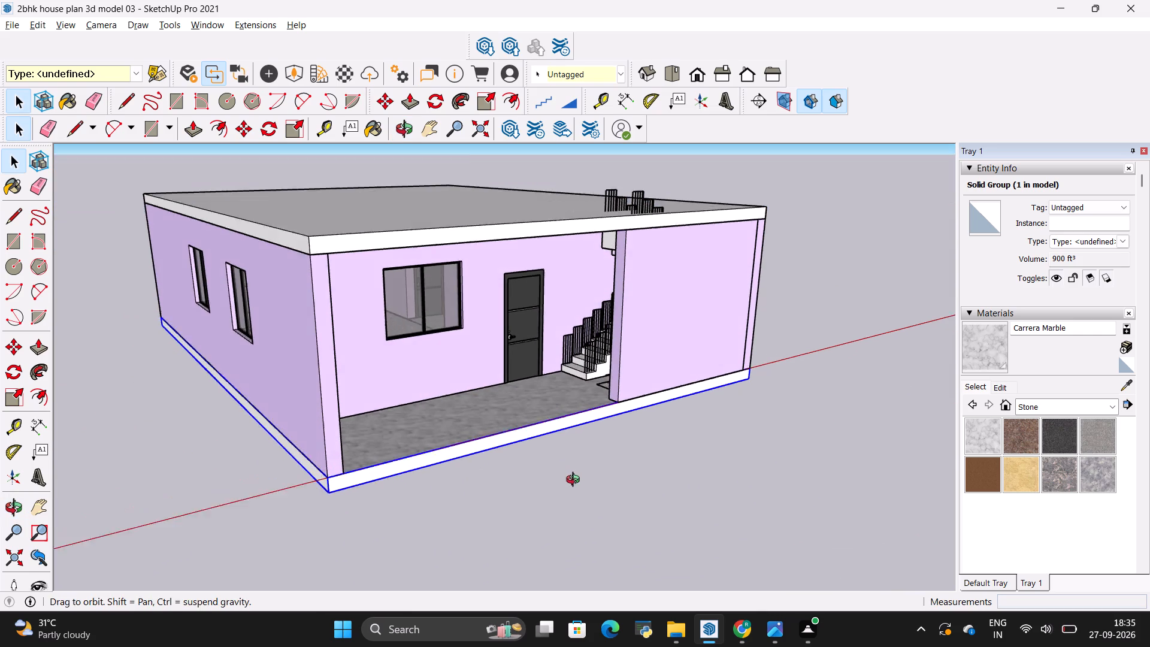
pyautogui.moveTo(576, 481); pyautogui.dragTo(576, 485, button='middle')
pyautogui.scroll(-3, 568, 465)
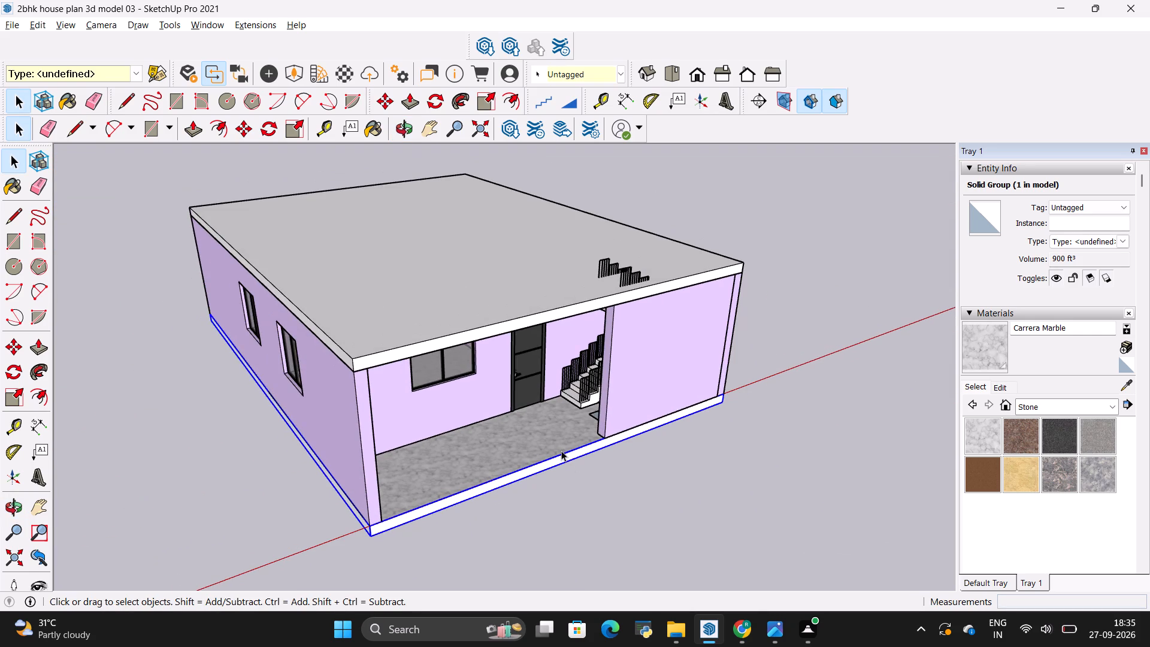
pyautogui.scroll(3, 453, 383)
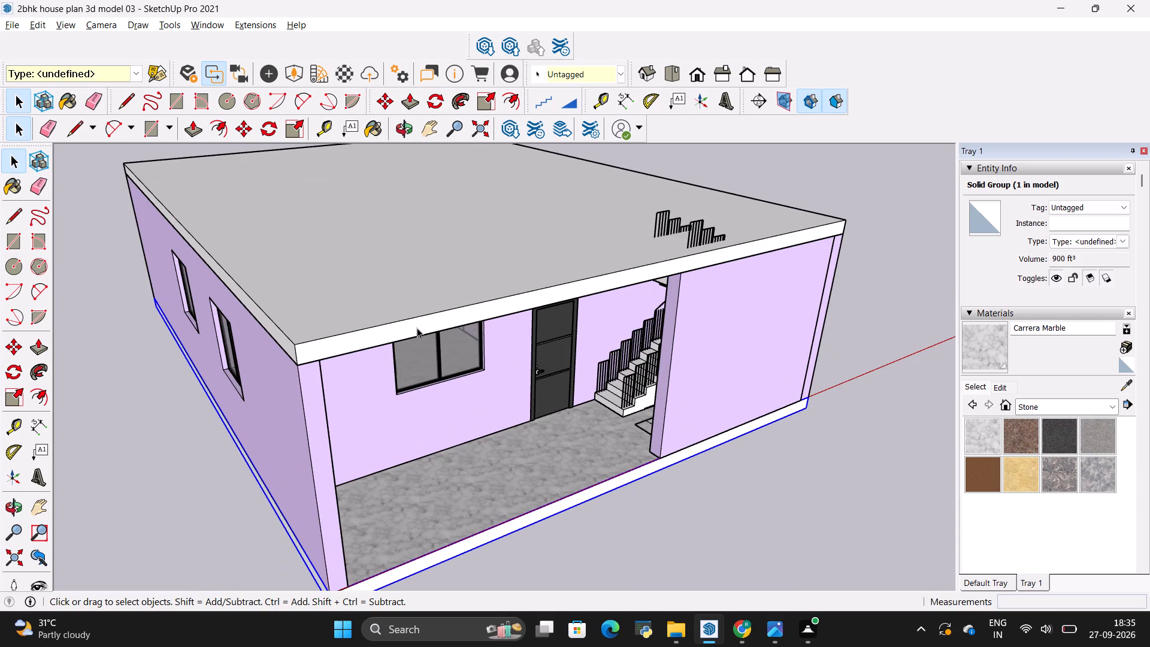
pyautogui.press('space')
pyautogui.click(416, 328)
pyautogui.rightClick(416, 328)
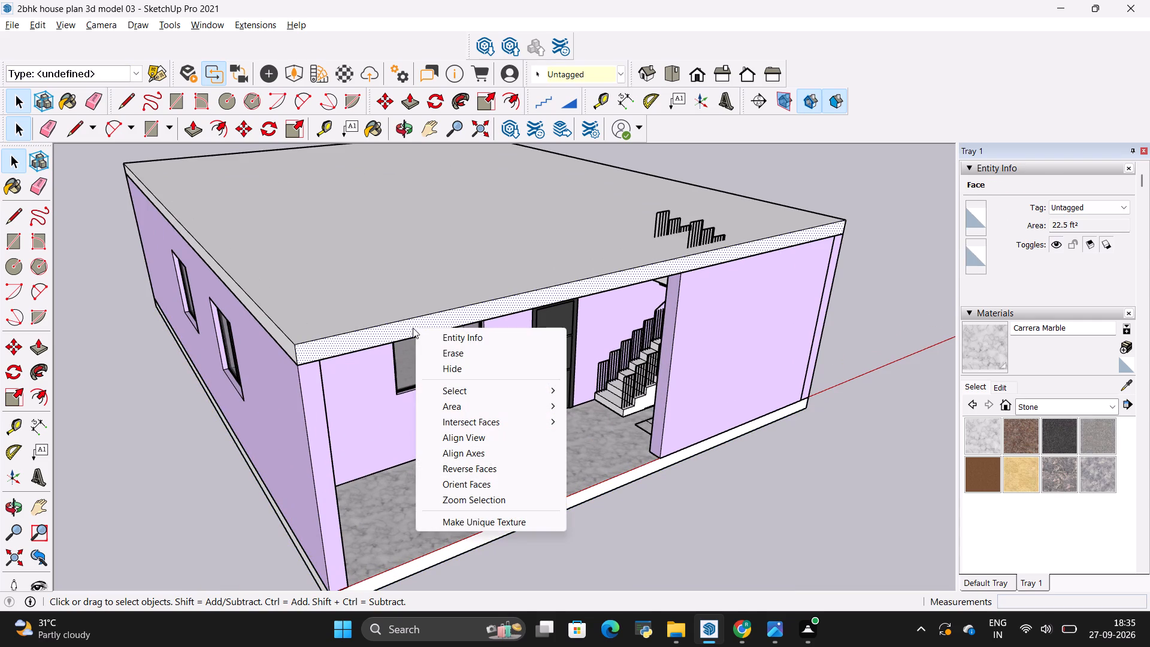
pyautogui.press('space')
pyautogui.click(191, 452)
# Group all the connected faces and edges of the roof slab.
pyautogui.tripleClick(369, 291)
pyautogui.click(369, 291)
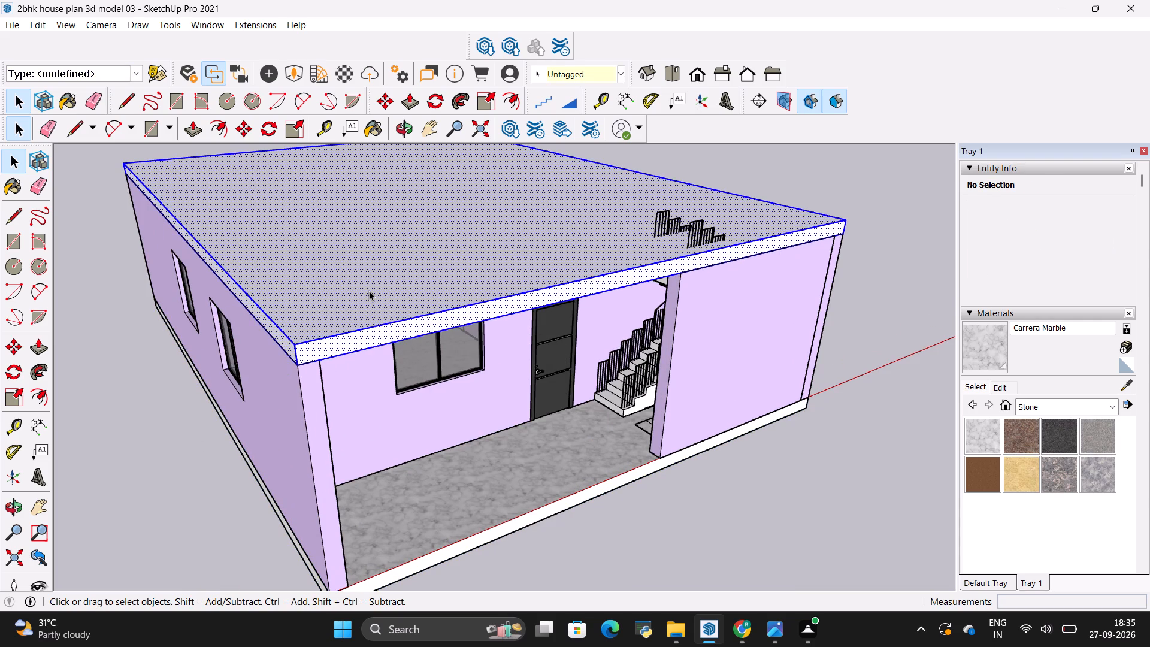
pyautogui.rightClick(369, 291)
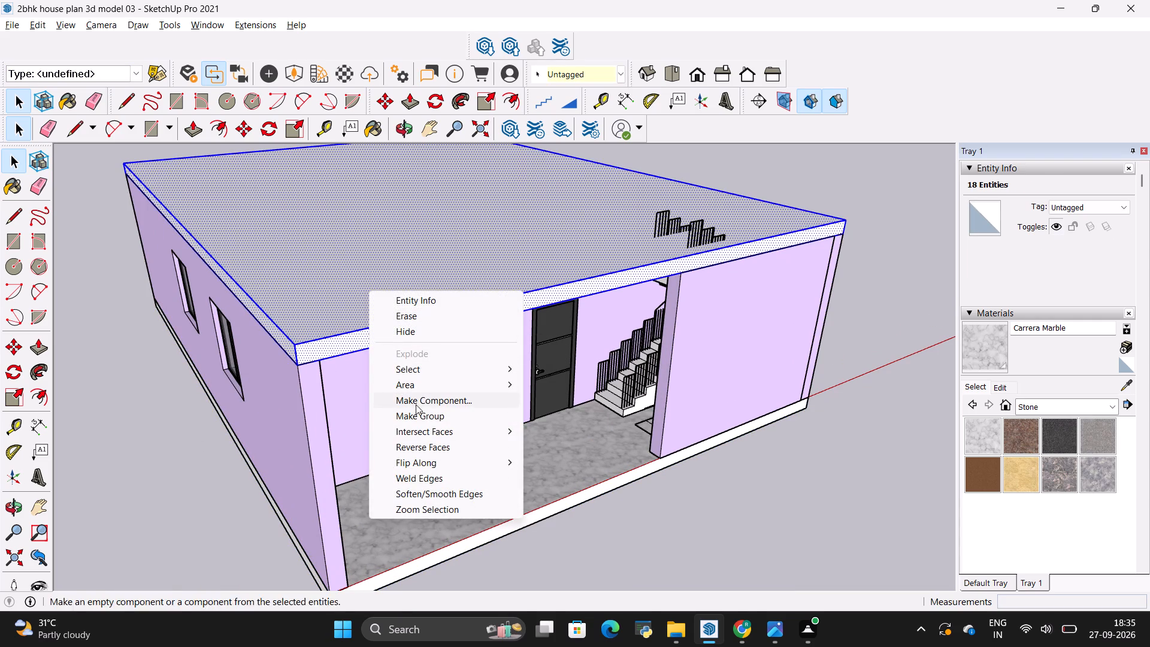
pyautogui.click(416, 412)
# Hide the roof slab group.
pyautogui.rightClick(353, 297)
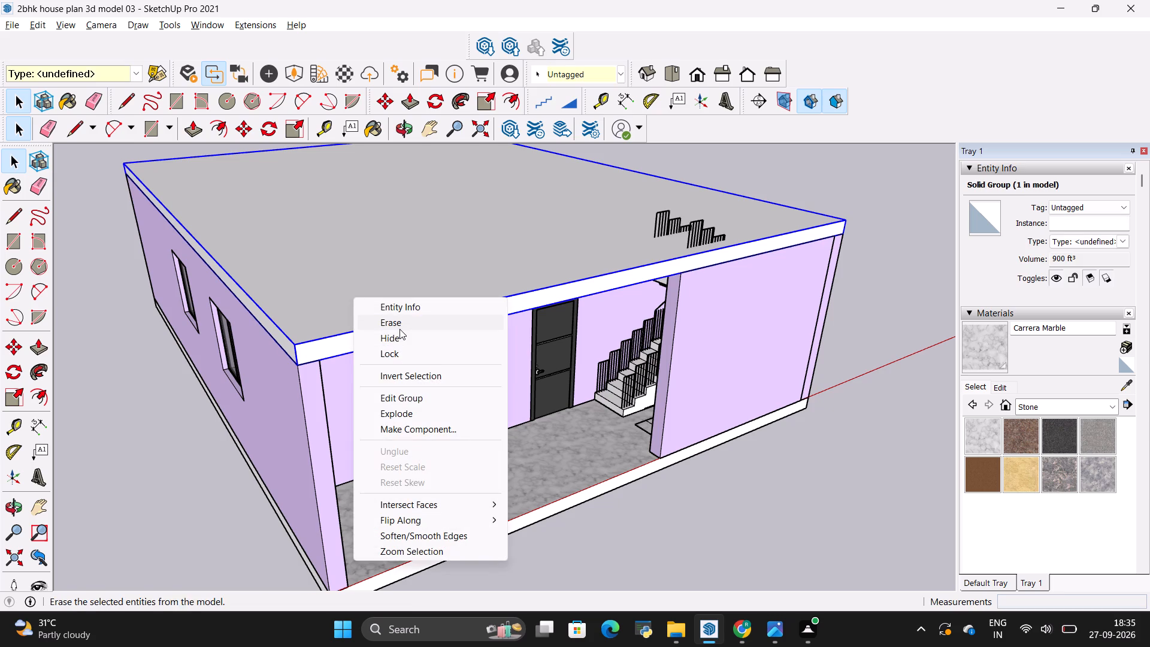
pyautogui.click(399, 335)
# Examine the open-top house layout: the living room, kitchen, bedrooms, bathrooms, porch and staircase.
pyautogui.moveTo(595, 320); pyautogui.dragTo(569, 414, button='middle')
pyautogui.scroll(-16, 583, 401)
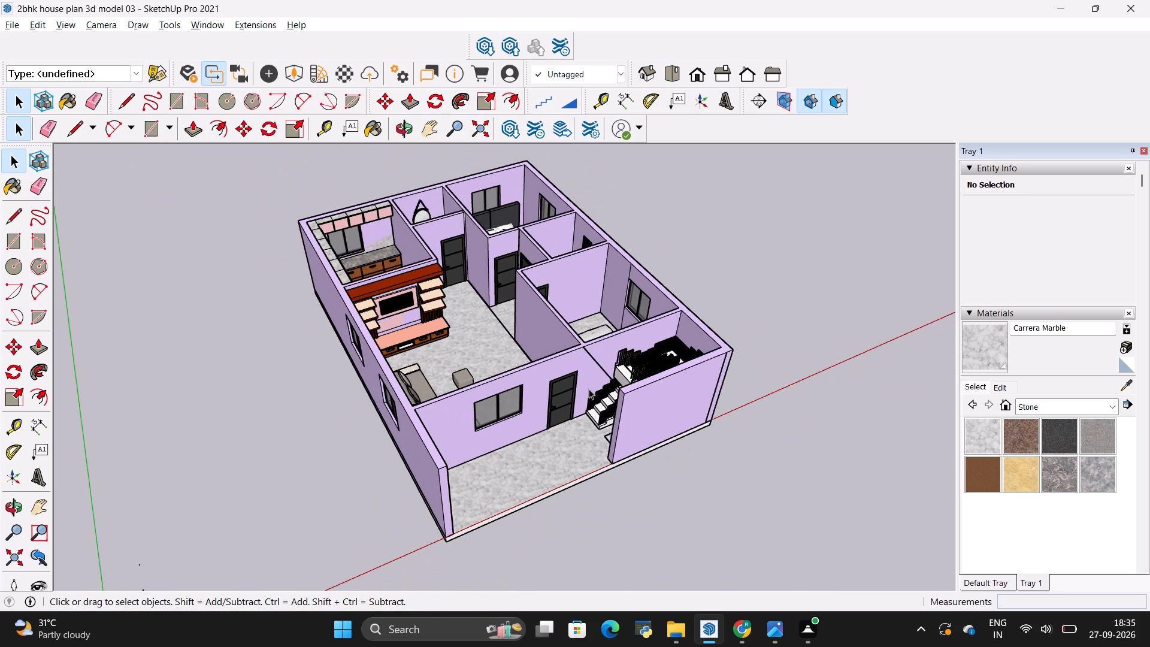
pyautogui.scroll(1, 278, 253)
pyautogui.scroll(-3, 625, 341)
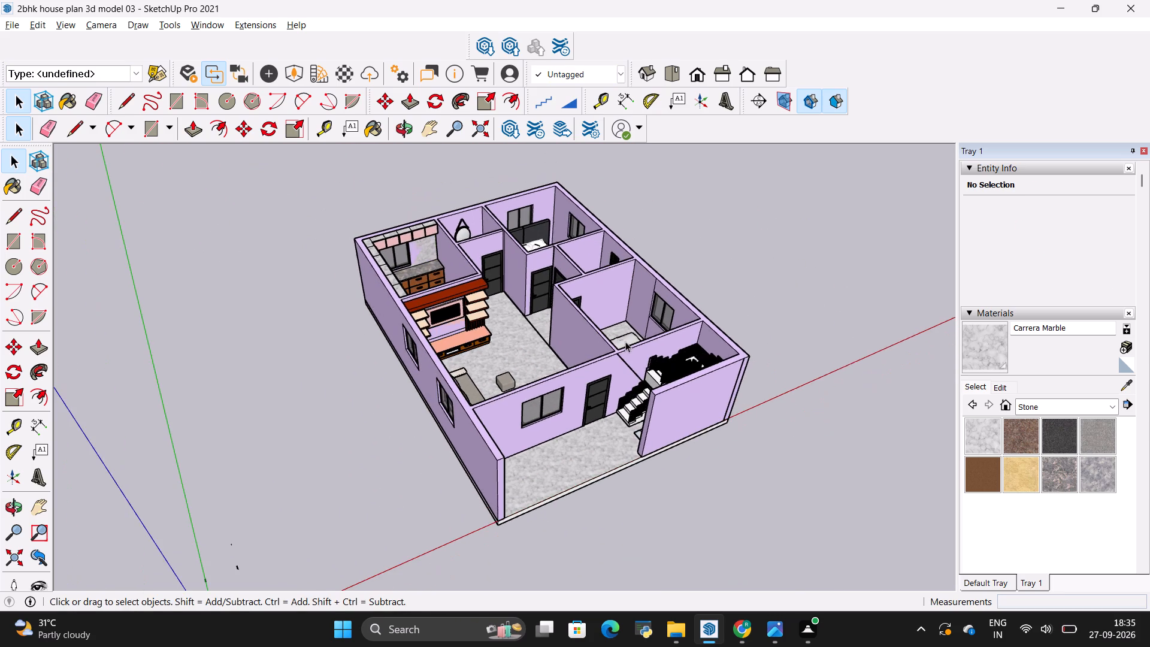
pyautogui.moveTo(625, 343); pyautogui.dragTo(601, 395, button='middle')
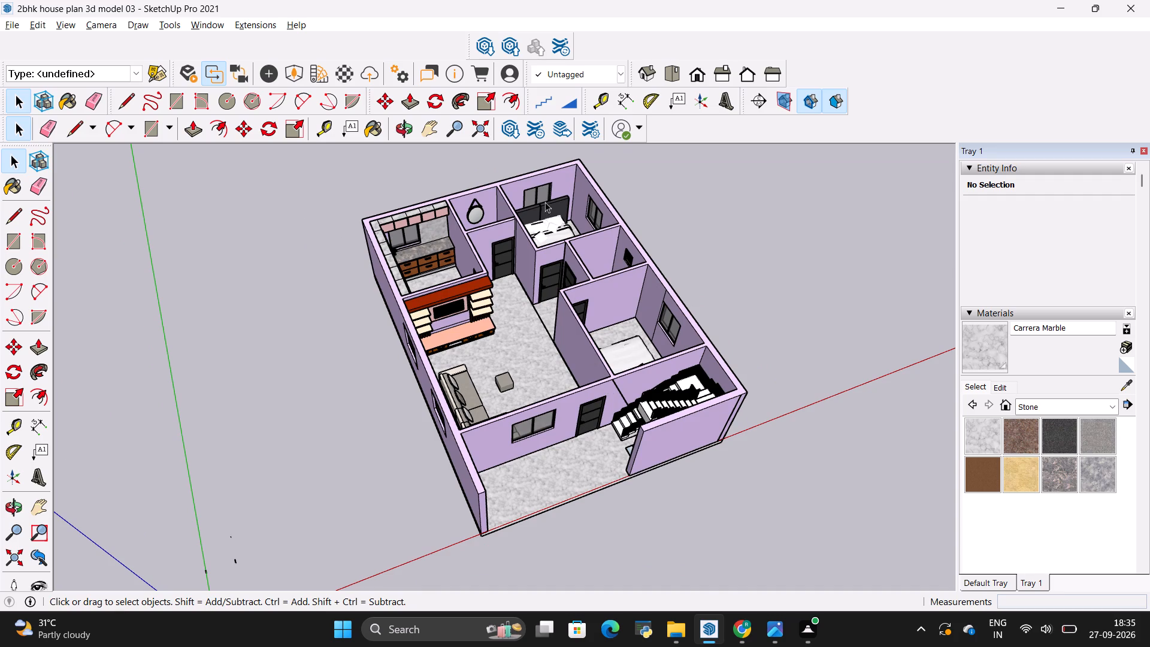
pyautogui.scroll(1, 551, 199)
pyautogui.scroll(-2, 573, 237)
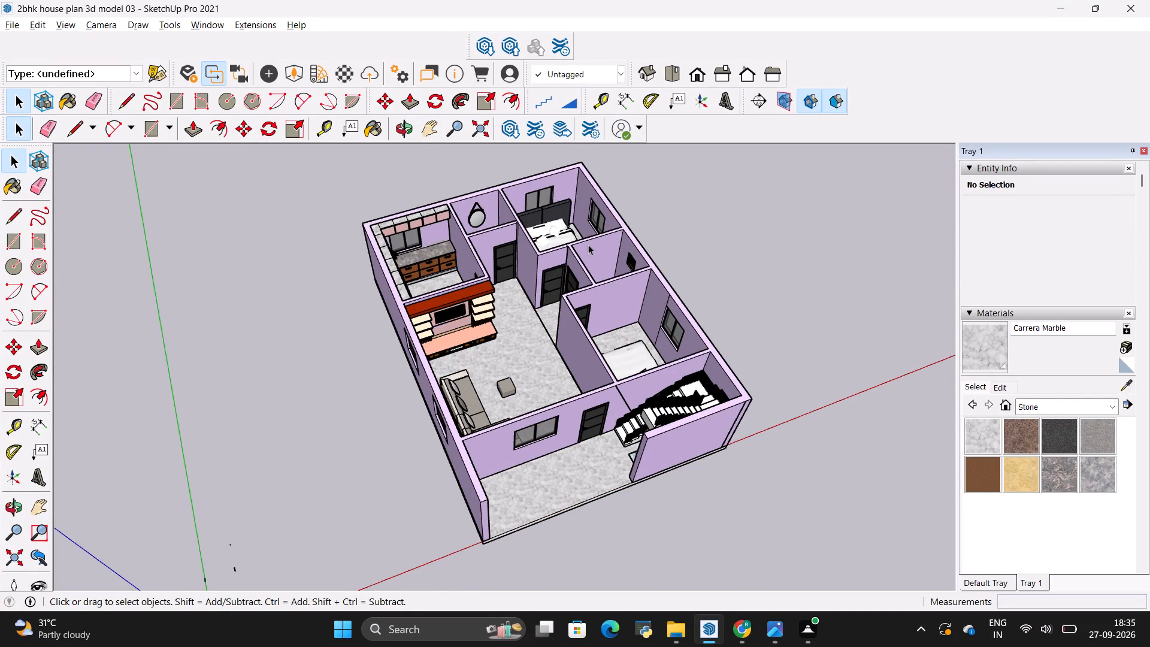
pyautogui.scroll(-2, 588, 244)
pyautogui.scroll(2, 661, 355)
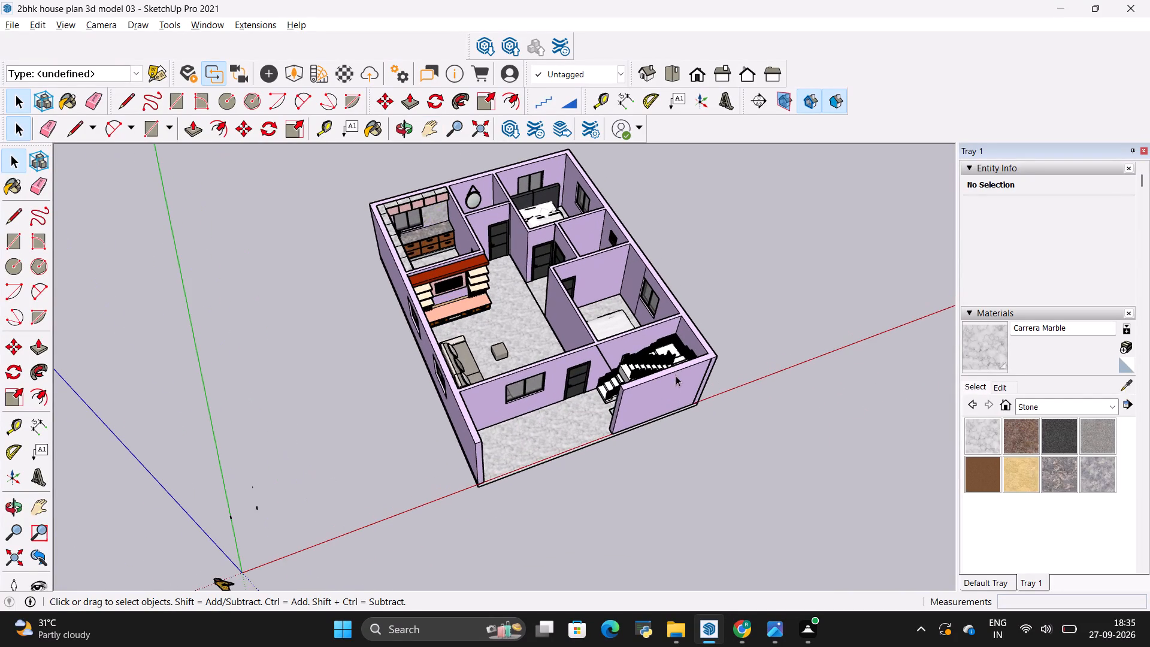
pyautogui.moveTo(676, 376); pyautogui.dragTo(638, 404, button='middle')
pyautogui.scroll(2, 495, 211)
pyautogui.moveTo(706, 430); pyautogui.dragTo(706, 431, button='middle')
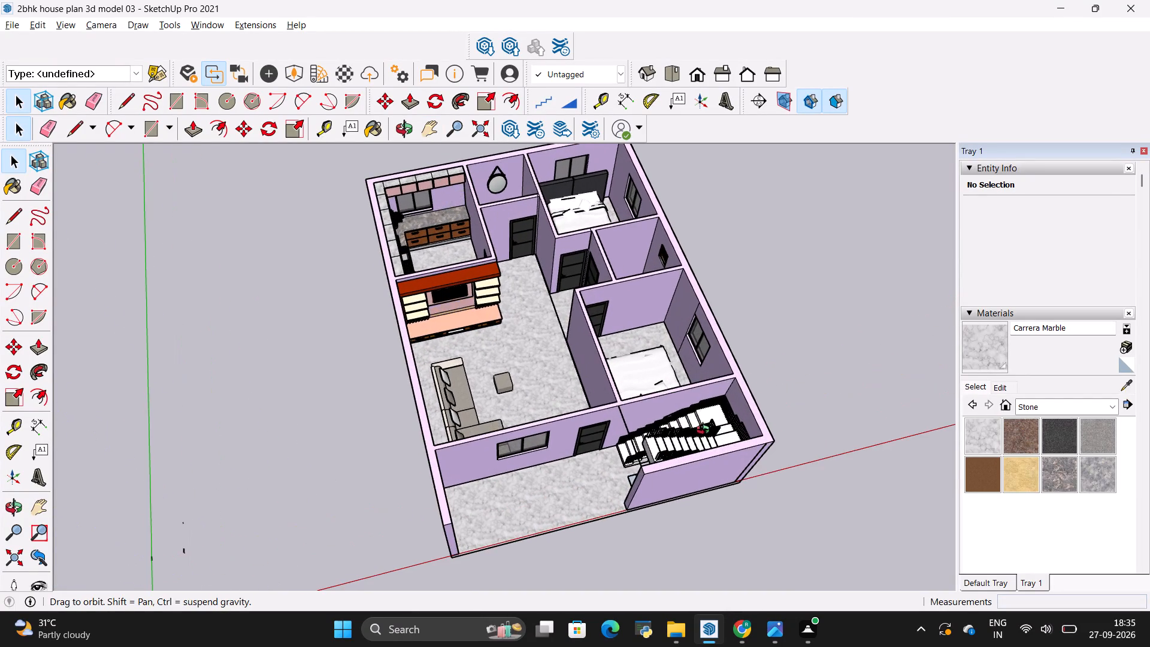
pyautogui.moveTo(706, 431); pyautogui.dragTo(479, 409, button='middle')
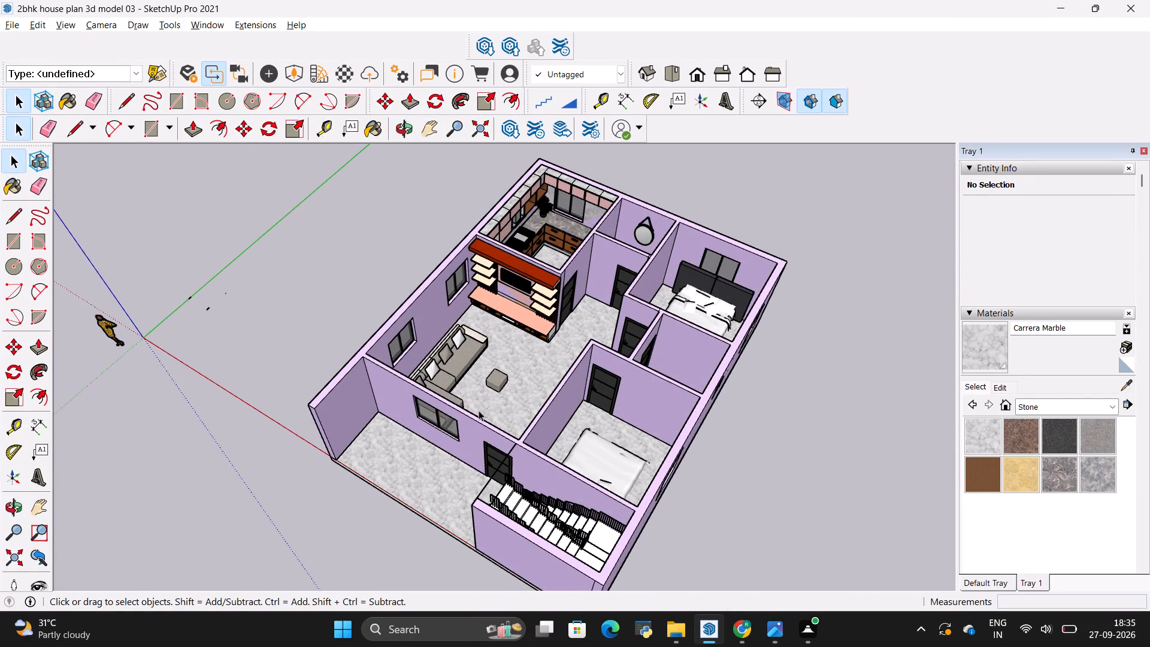
pyautogui.scroll(-3, 540, 424)
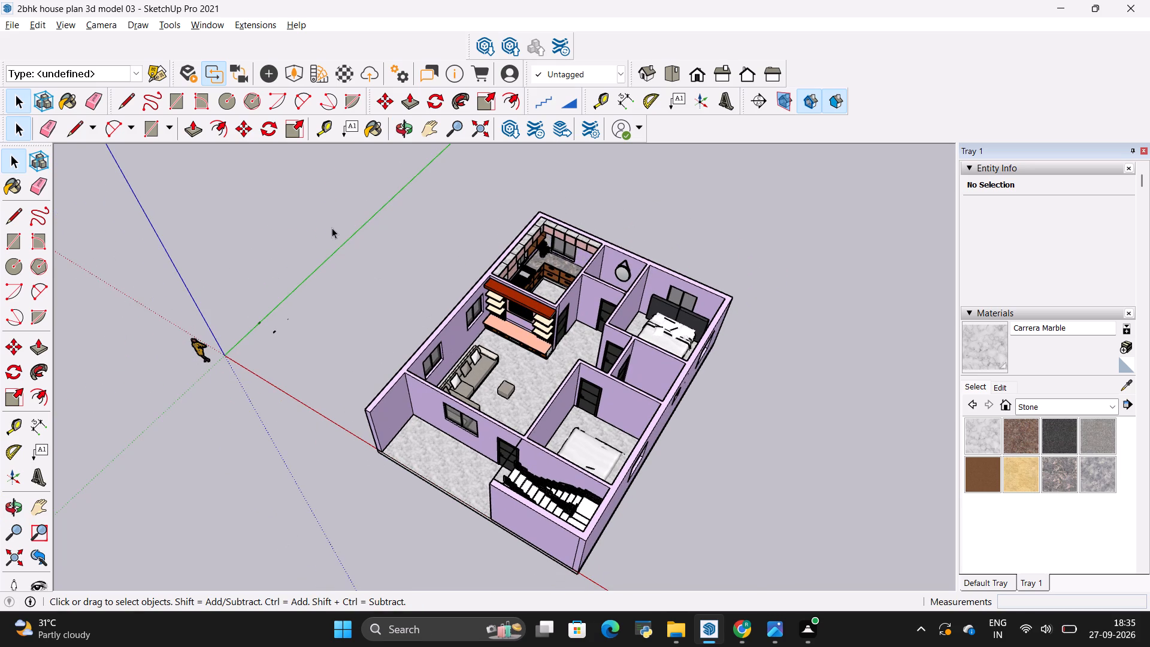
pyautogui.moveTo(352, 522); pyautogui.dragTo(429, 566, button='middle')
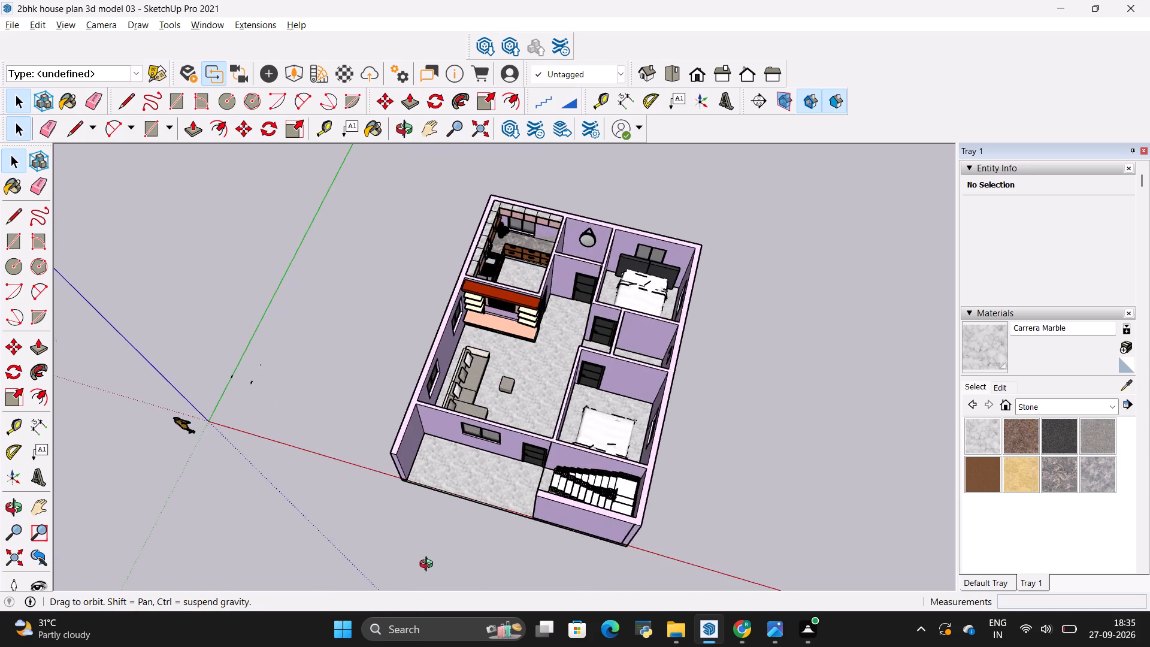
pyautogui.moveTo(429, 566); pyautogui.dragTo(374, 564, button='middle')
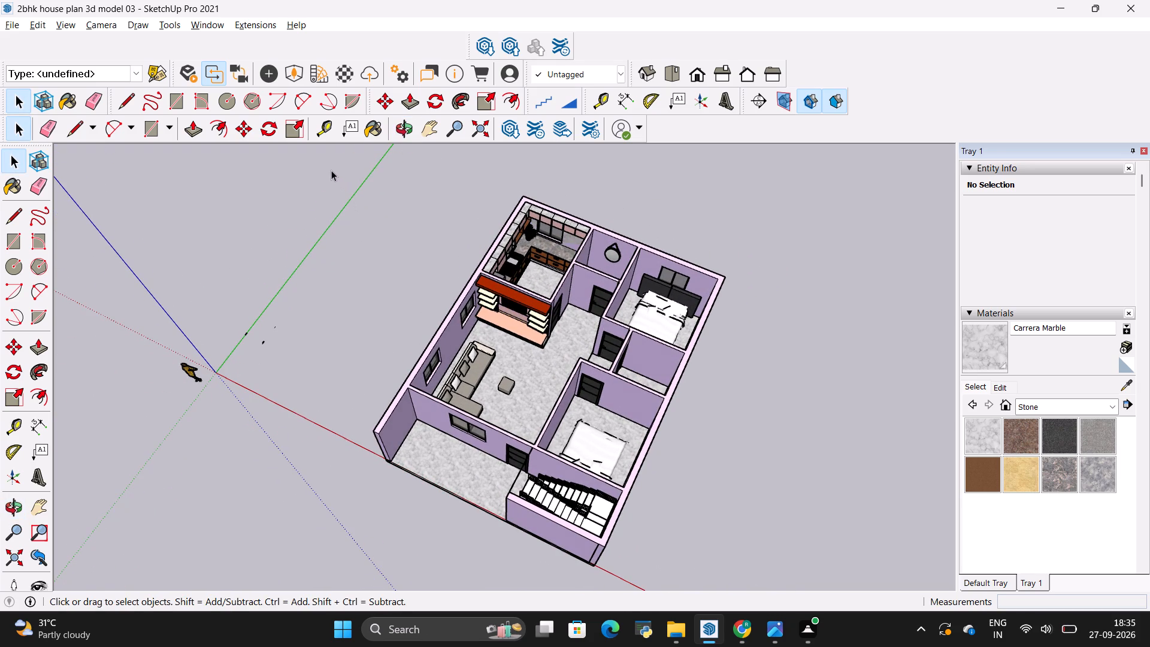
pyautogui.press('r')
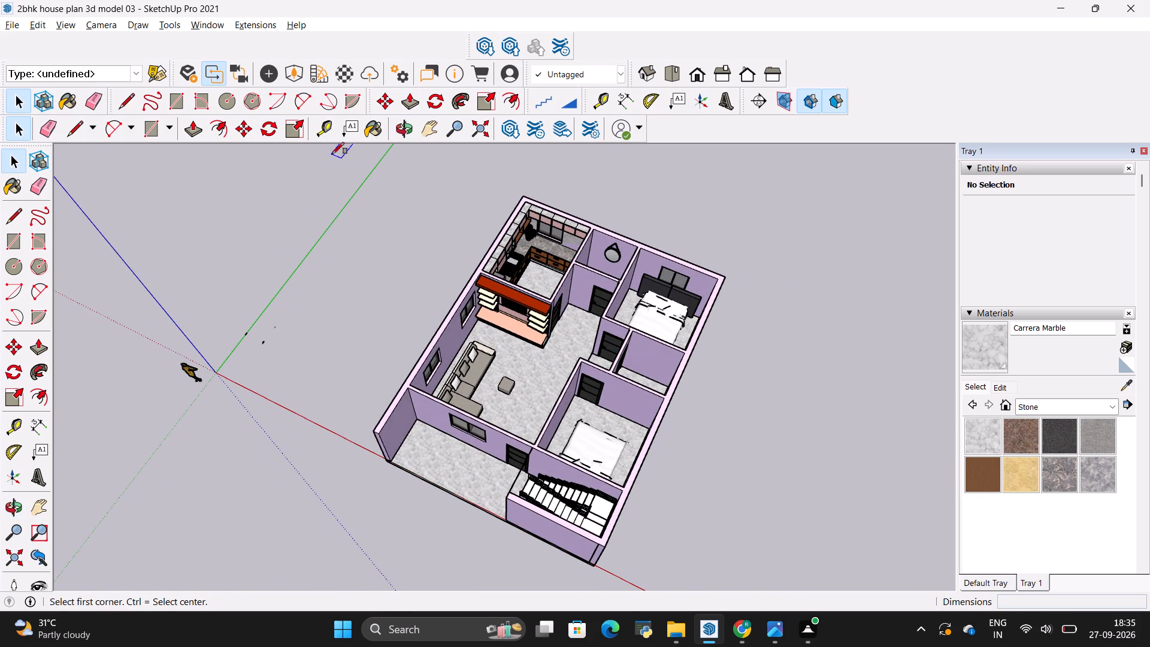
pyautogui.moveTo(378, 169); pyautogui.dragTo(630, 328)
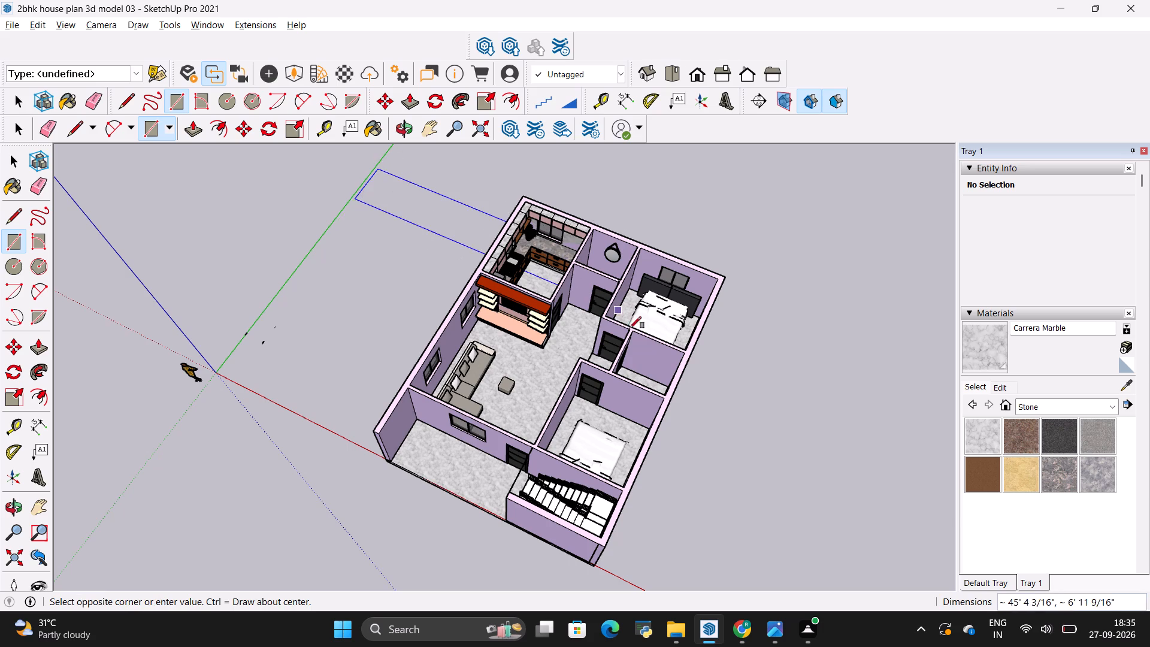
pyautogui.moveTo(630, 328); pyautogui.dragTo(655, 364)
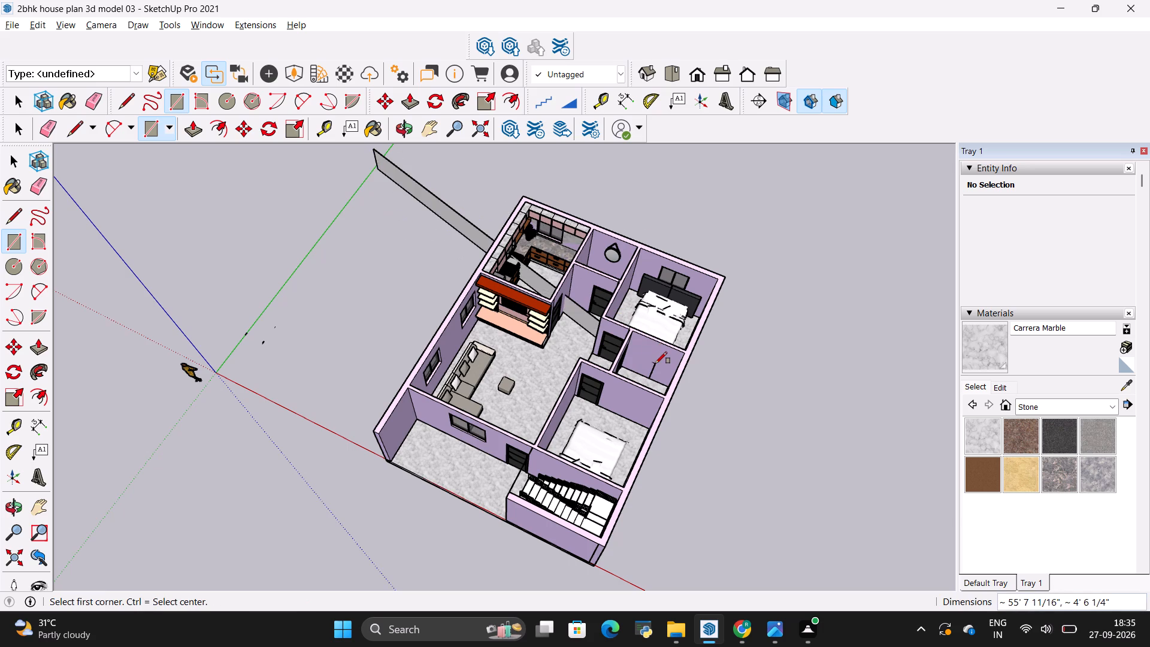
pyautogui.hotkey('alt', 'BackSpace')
# Save the house model.
pyautogui.hotkey('ctrl', 's')
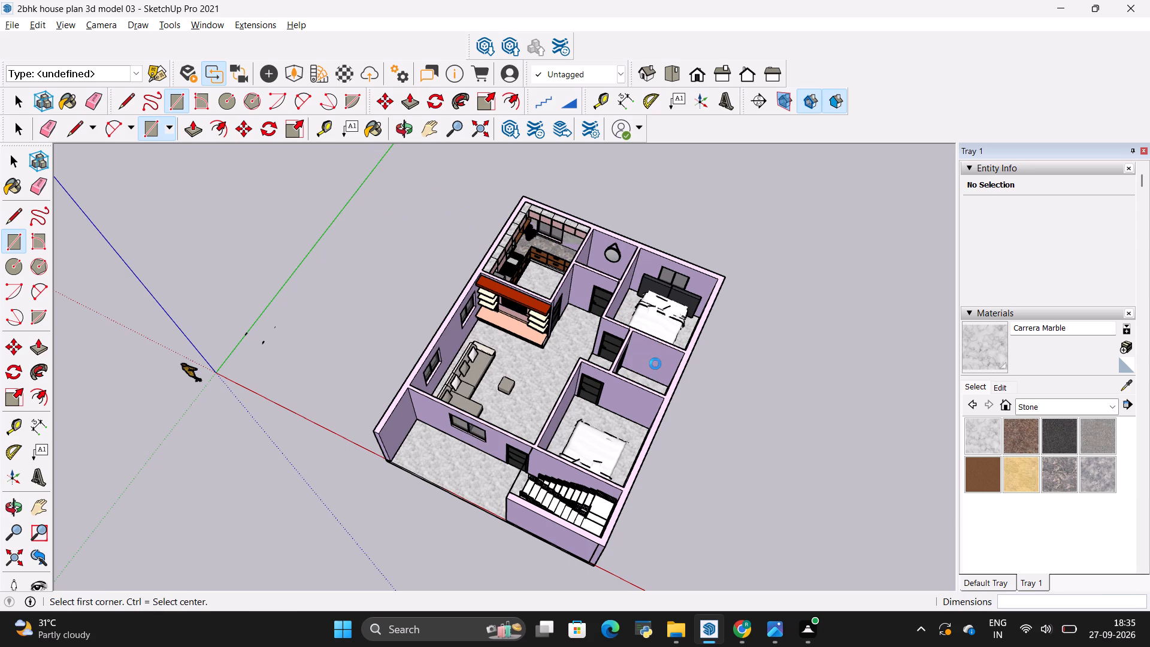
pyautogui.scroll(-1, 435, 330)
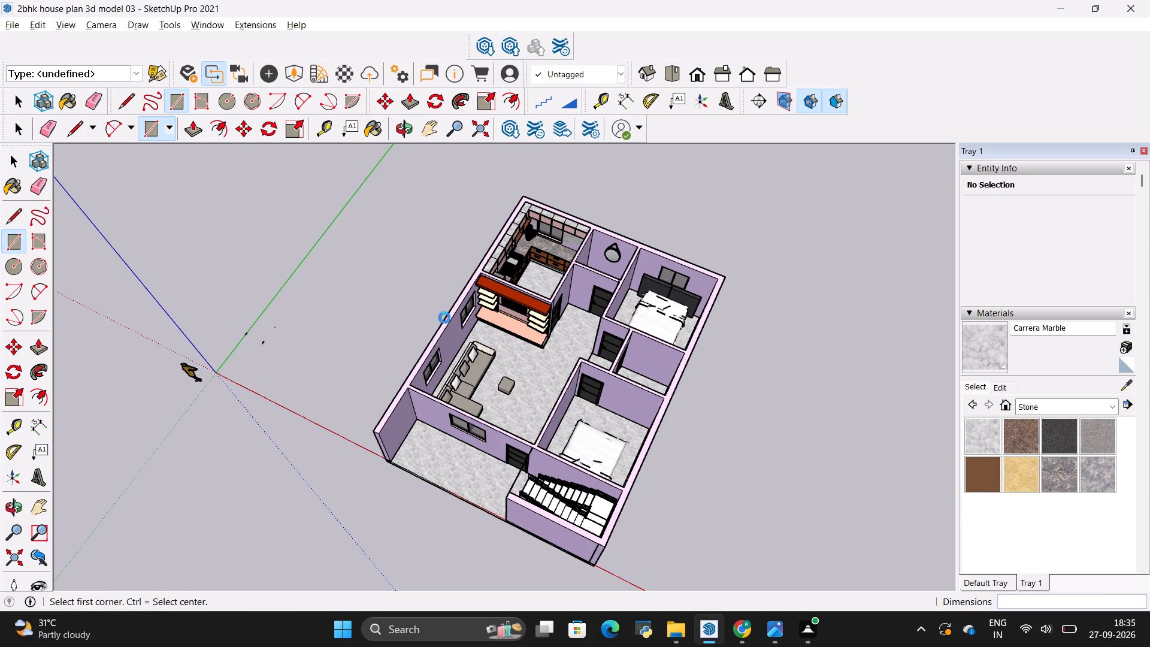
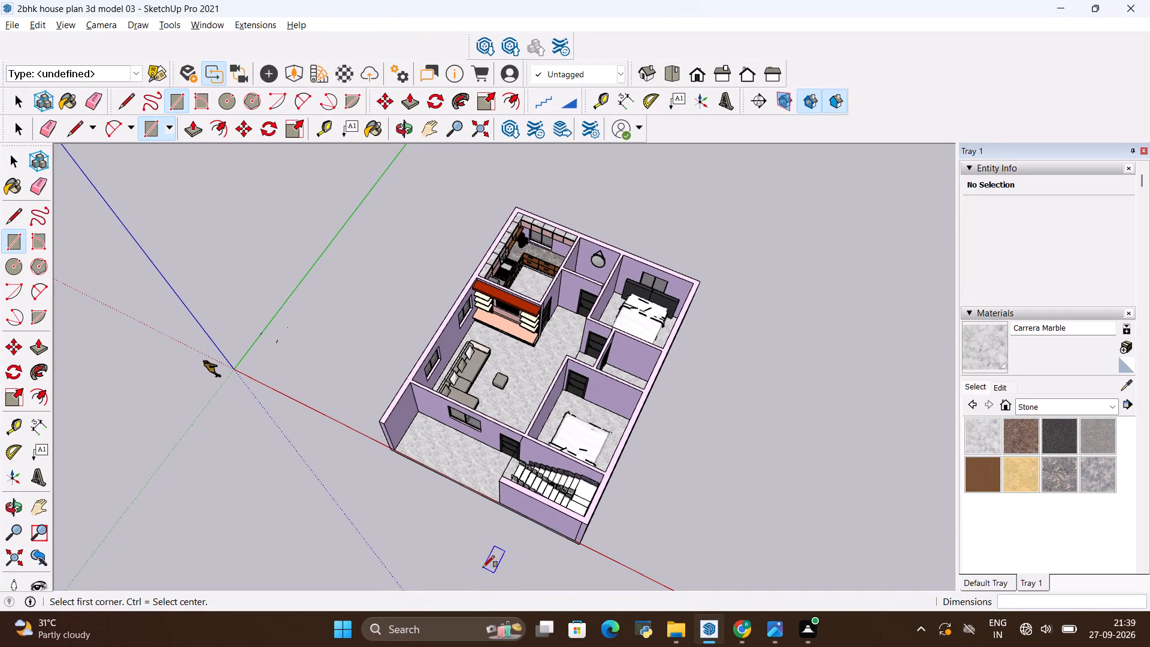
# Look over the roofless 2BHK house model from above, checking the overall room layout and the kitchen corner.
pyautogui.scroll(-1, 489, 561)
pyautogui.scroll(3, 489, 510)
pyautogui.scroll(-2, 491, 522)
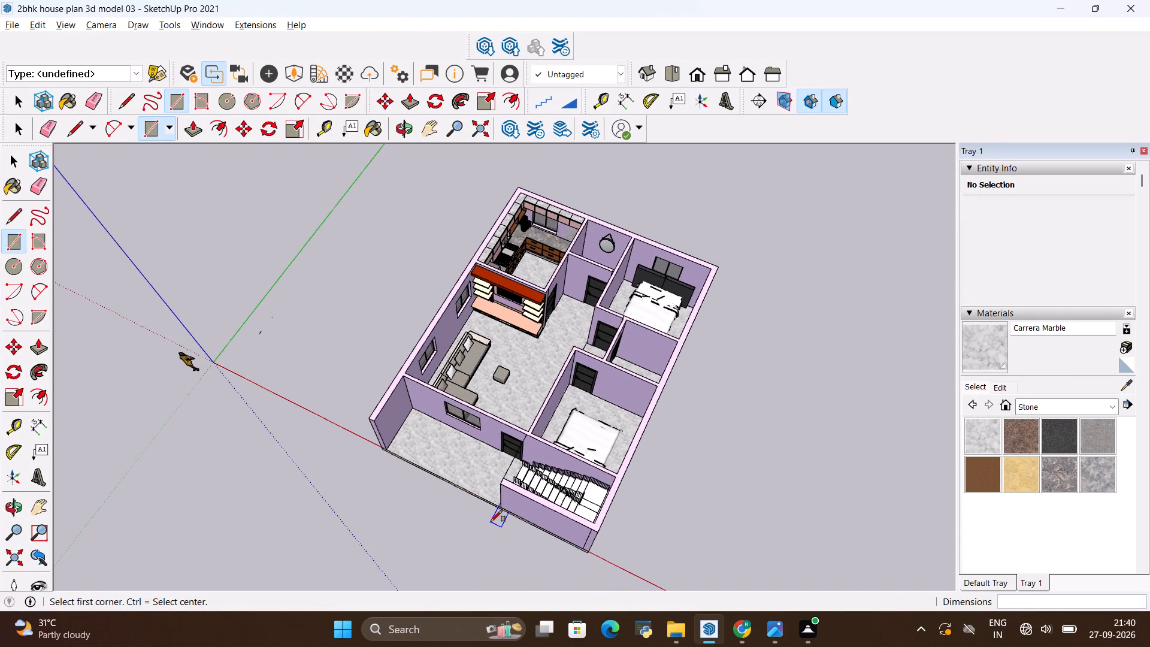
pyautogui.scroll(4, 451, 516)
pyautogui.scroll(-4, 496, 473)
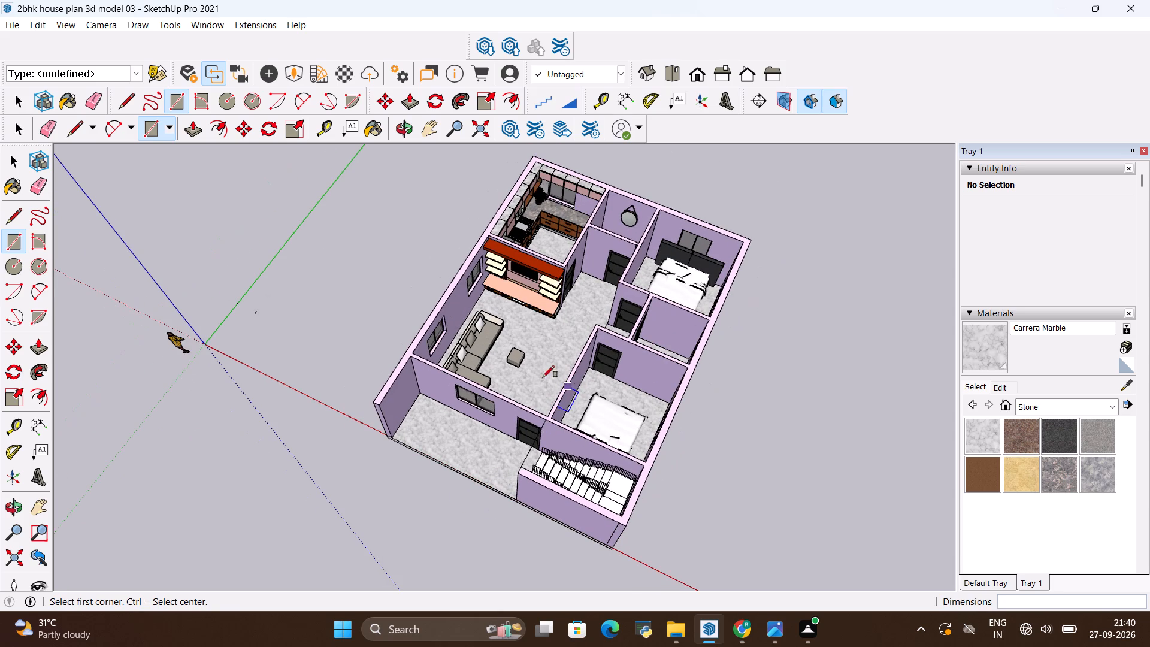
pyautogui.scroll(-3, 508, 395)
pyautogui.scroll(8, 509, 321)
pyautogui.scroll(-4, 544, 252)
pyautogui.scroll(-4, 621, 208)
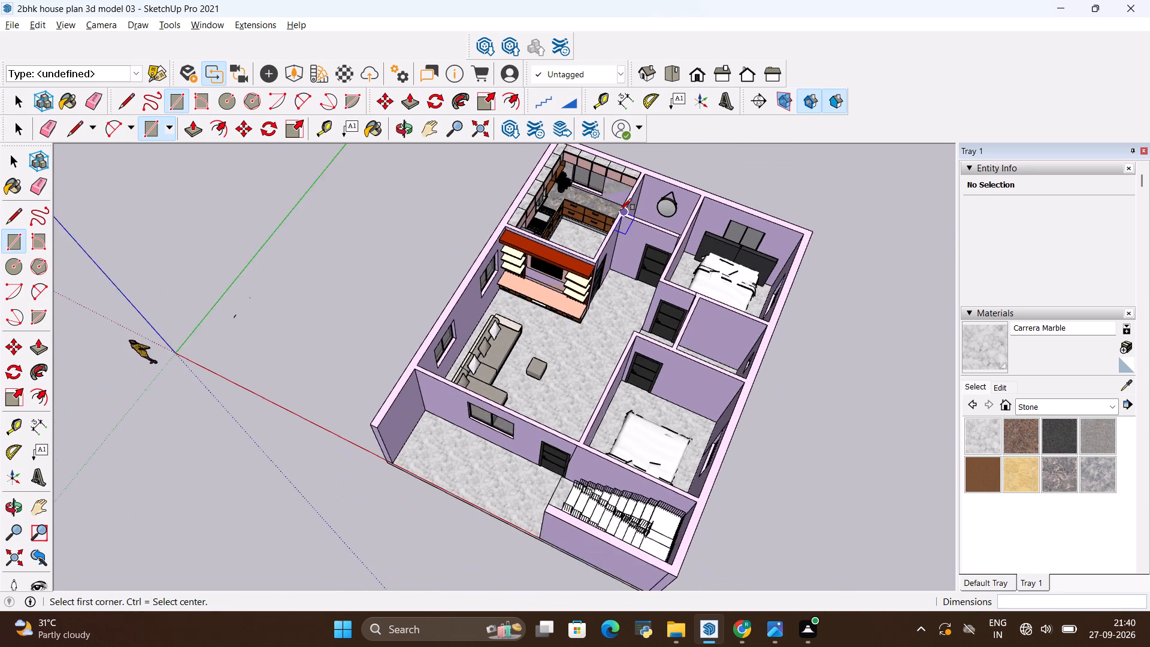
pyautogui.scroll(-4, 619, 212)
pyautogui.scroll(4, 601, 152)
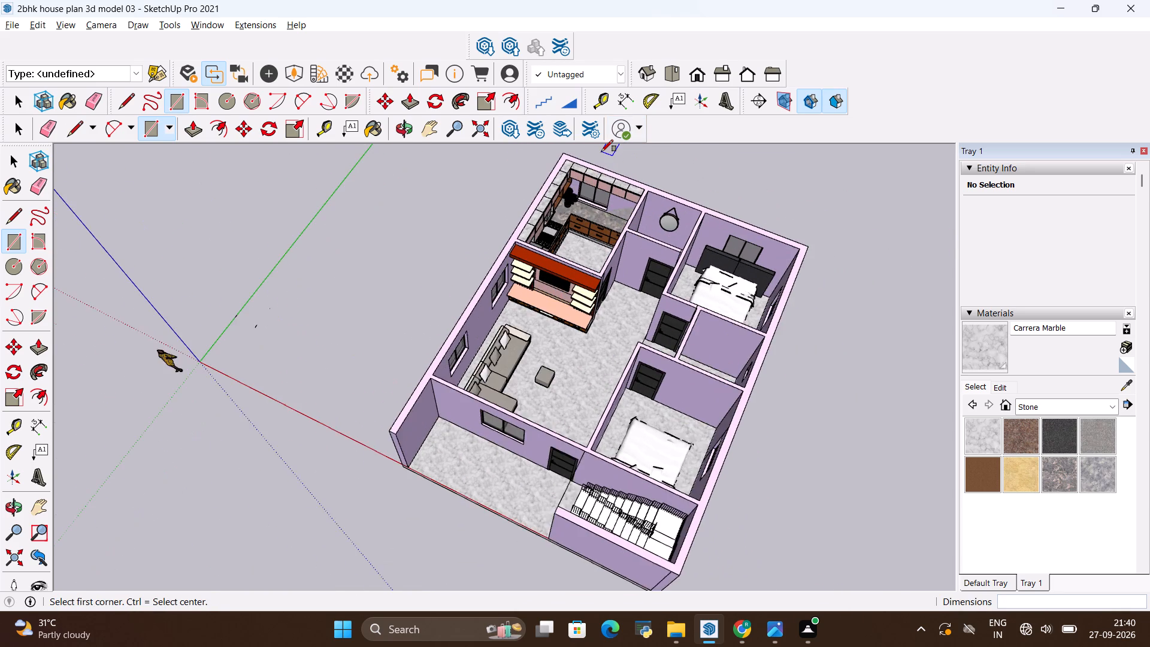
pyautogui.scroll(11, 601, 152)
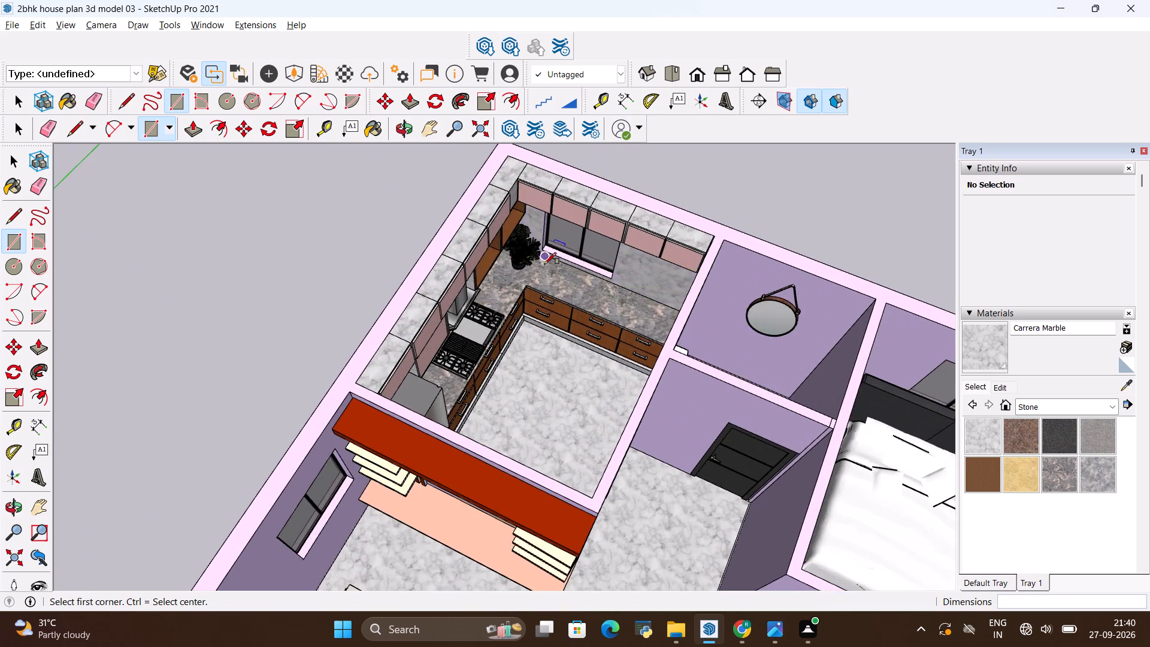
pyautogui.scroll(-12, 542, 275)
pyautogui.scroll(3, 543, 438)
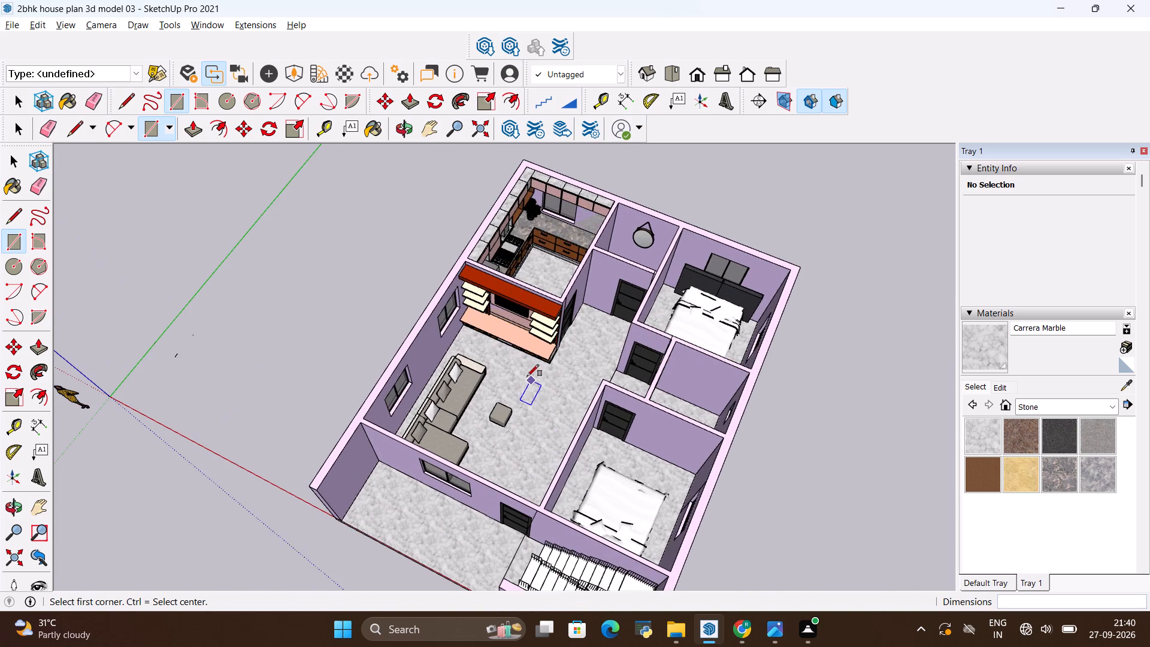
pyautogui.scroll(-5, 531, 255)
pyautogui.scroll(2, 556, 194)
pyautogui.scroll(2, 495, 295)
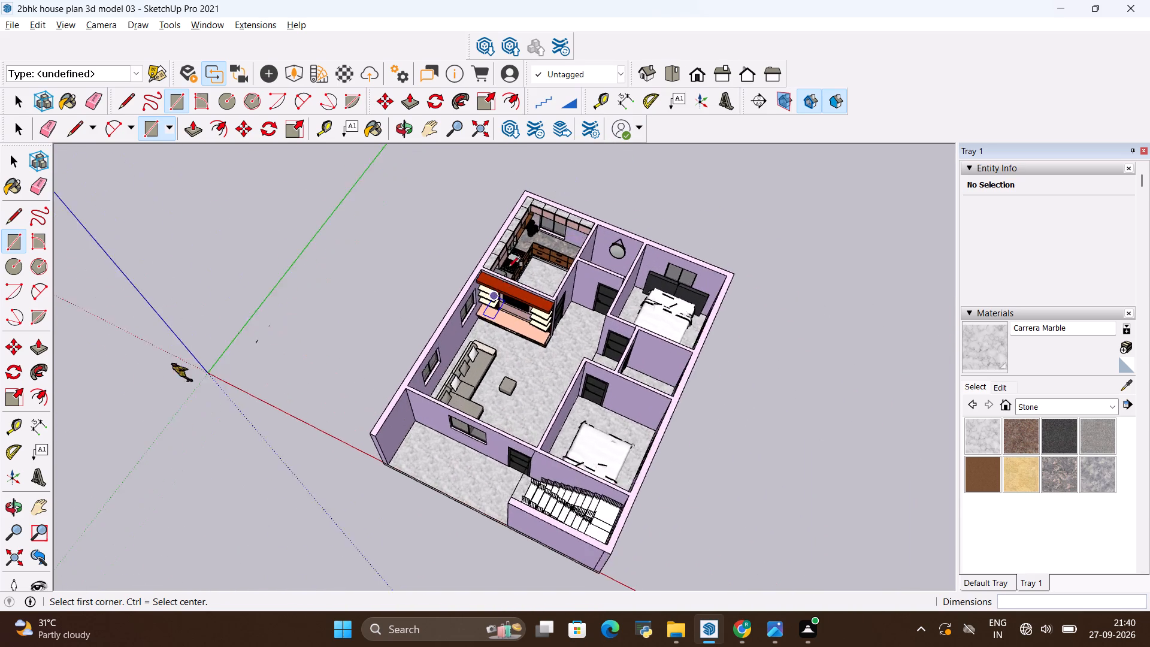
# Examine the kitchen interior closely, including the counter, stove, drawers, wall cabinets, chimney hood, refrigerator and window.
pyautogui.scroll(11, 544, 198)
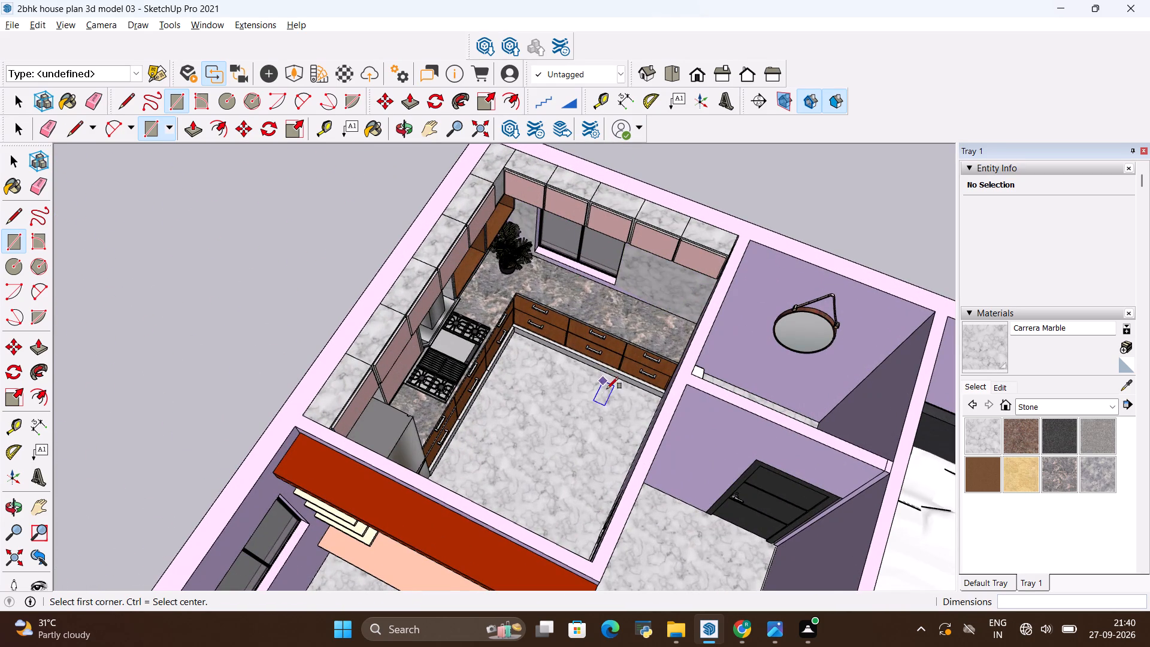
pyautogui.scroll(-4, 578, 429)
pyautogui.scroll(3, 561, 423)
pyautogui.scroll(-3, 550, 455)
pyautogui.scroll(4, 552, 447)
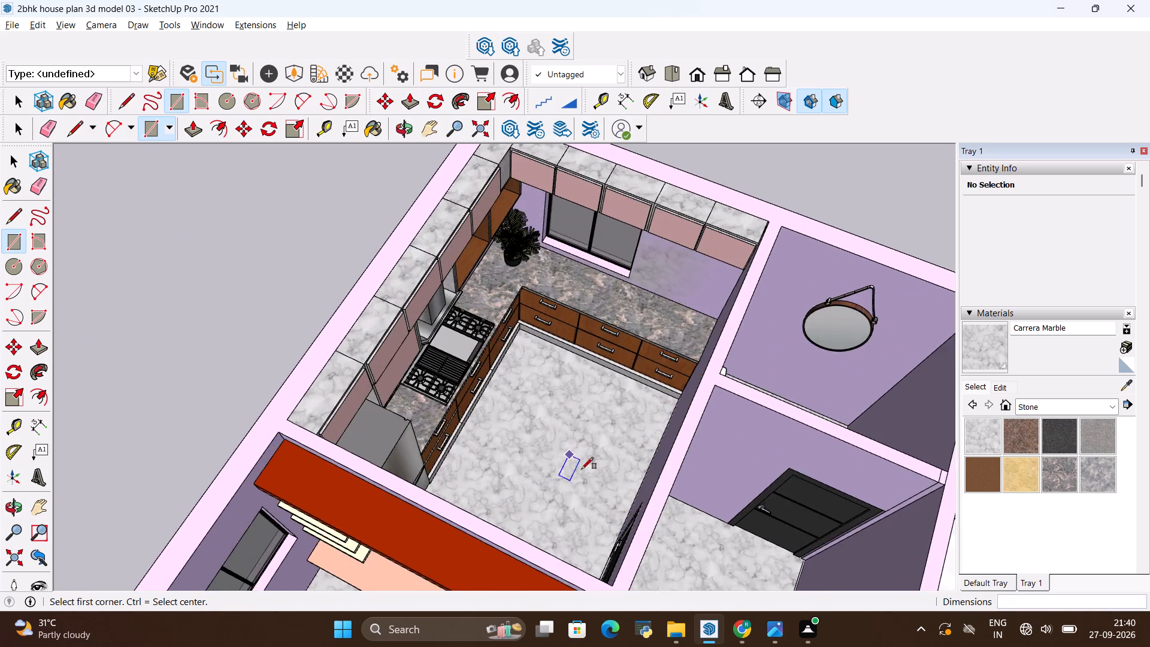
pyautogui.moveTo(582, 472); pyautogui.dragTo(374, 428, button='middle')
pyautogui.scroll(1, 582, 472)
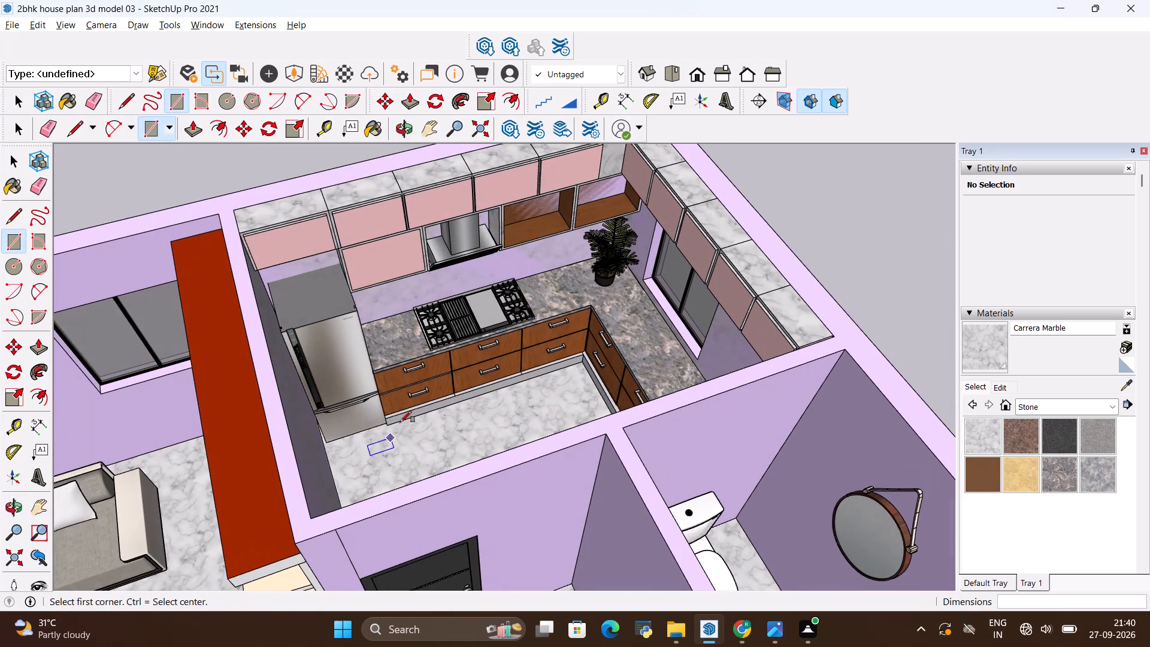
pyautogui.scroll(3, 508, 286)
pyautogui.moveTo(523, 361); pyautogui.dragTo(540, 340, button='middle')
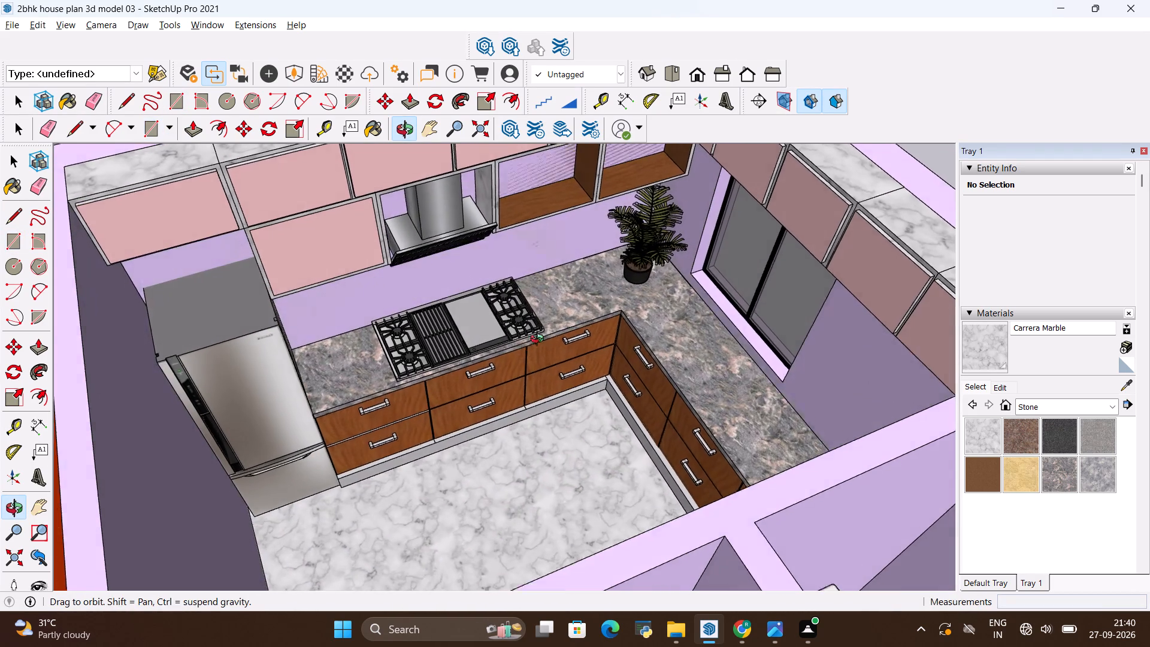
pyautogui.moveTo(540, 340); pyautogui.dragTo(592, 313, button='middle')
pyautogui.scroll(4, 607, 250)
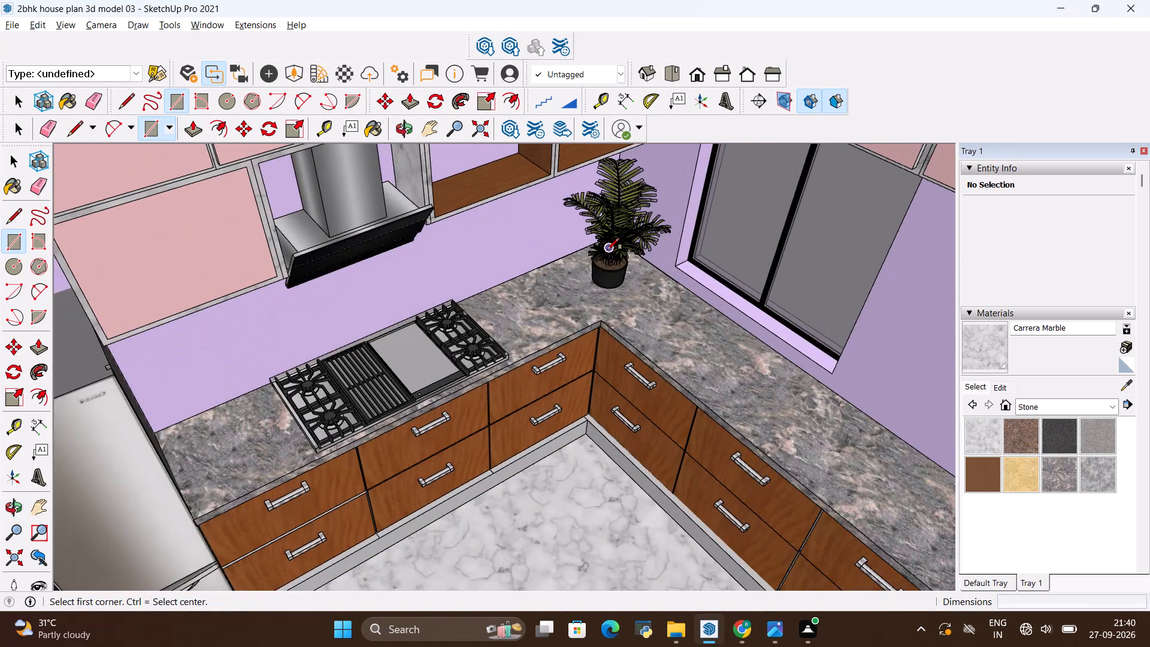
pyautogui.moveTo(604, 459); pyautogui.dragTo(637, 388, button='middle')
pyautogui.scroll(1, 604, 459)
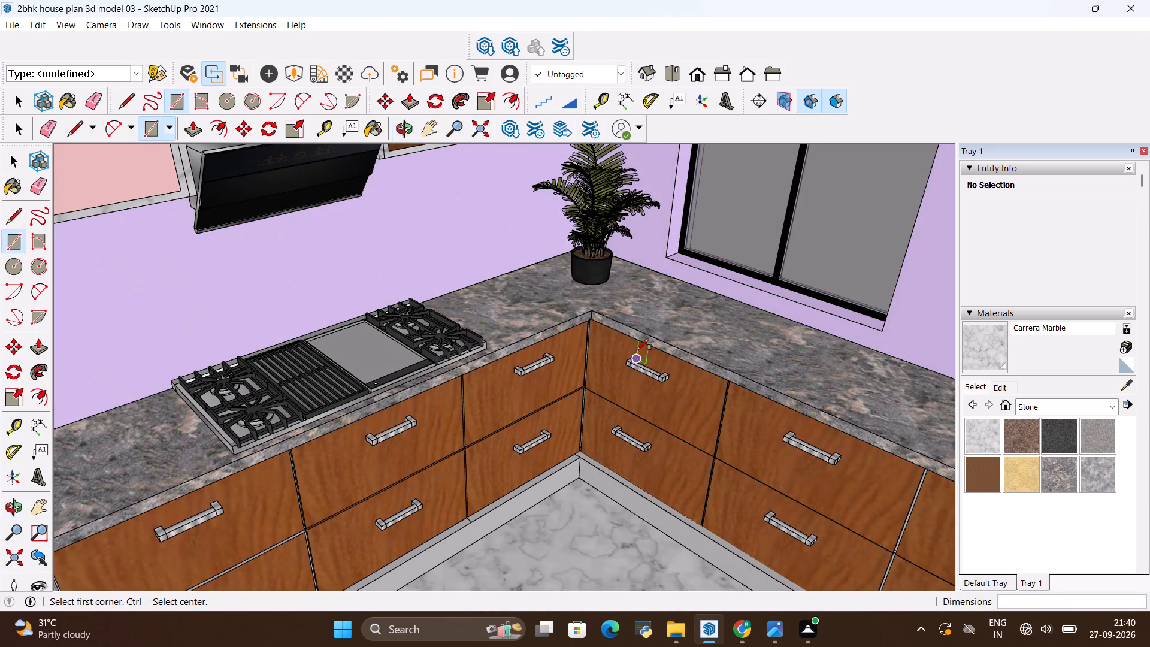
pyautogui.scroll(-3, 632, 370)
pyautogui.scroll(8, 632, 370)
pyautogui.scroll(-20, 664, 474)
pyautogui.scroll(-17, 664, 474)
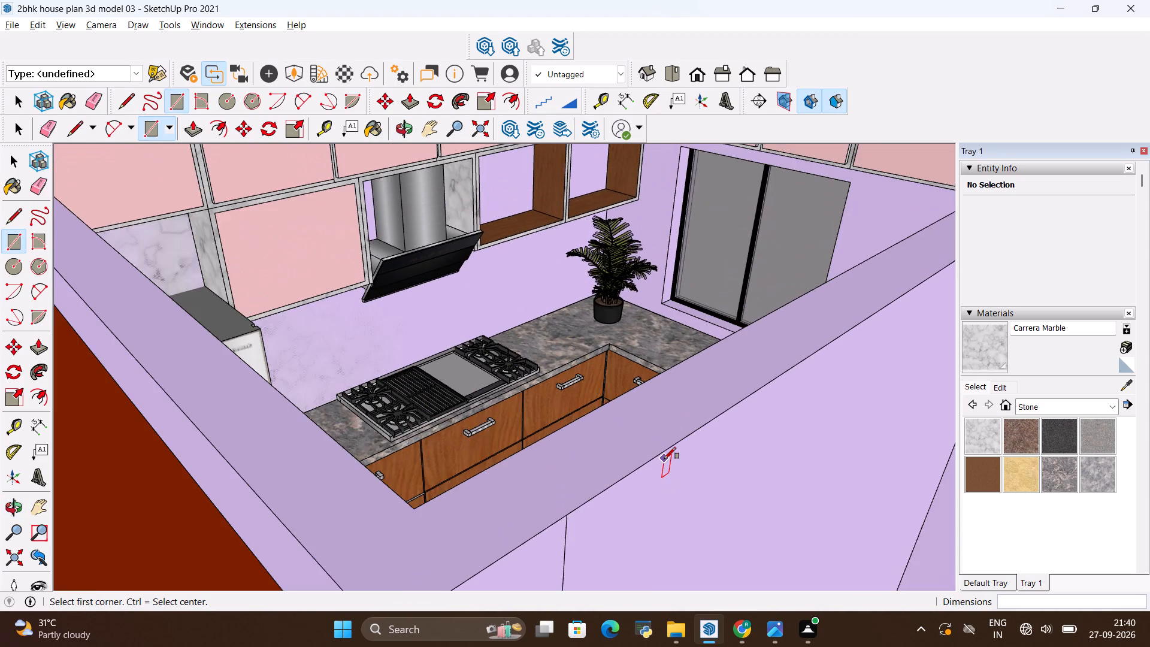
pyautogui.scroll(-6, 664, 459)
pyautogui.scroll(-9, 623, 347)
pyautogui.scroll(4, 637, 270)
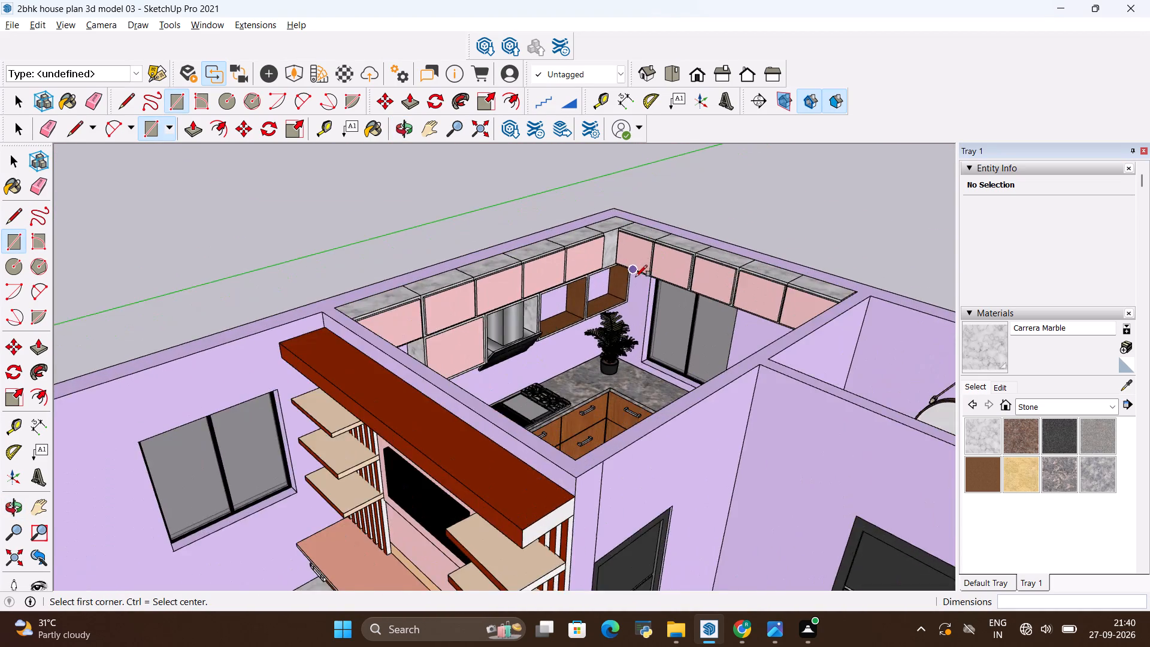
pyautogui.scroll(5, 635, 277)
pyautogui.scroll(-5, 626, 425)
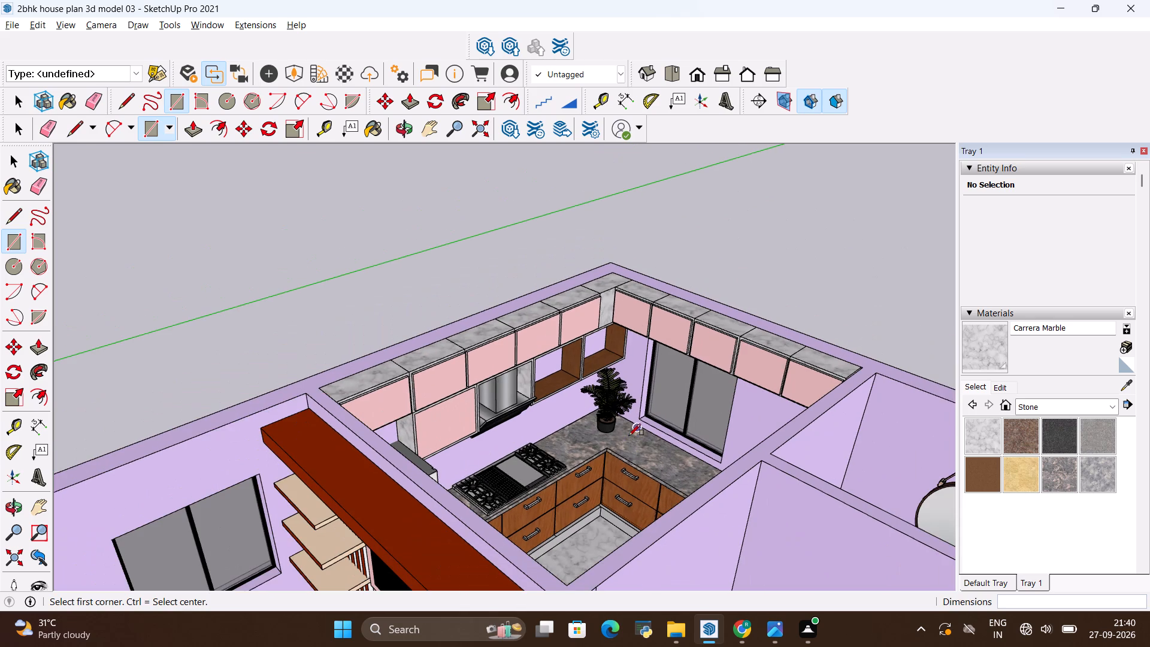
pyautogui.moveTo(601, 525); pyautogui.dragTo(564, 582, button='middle')
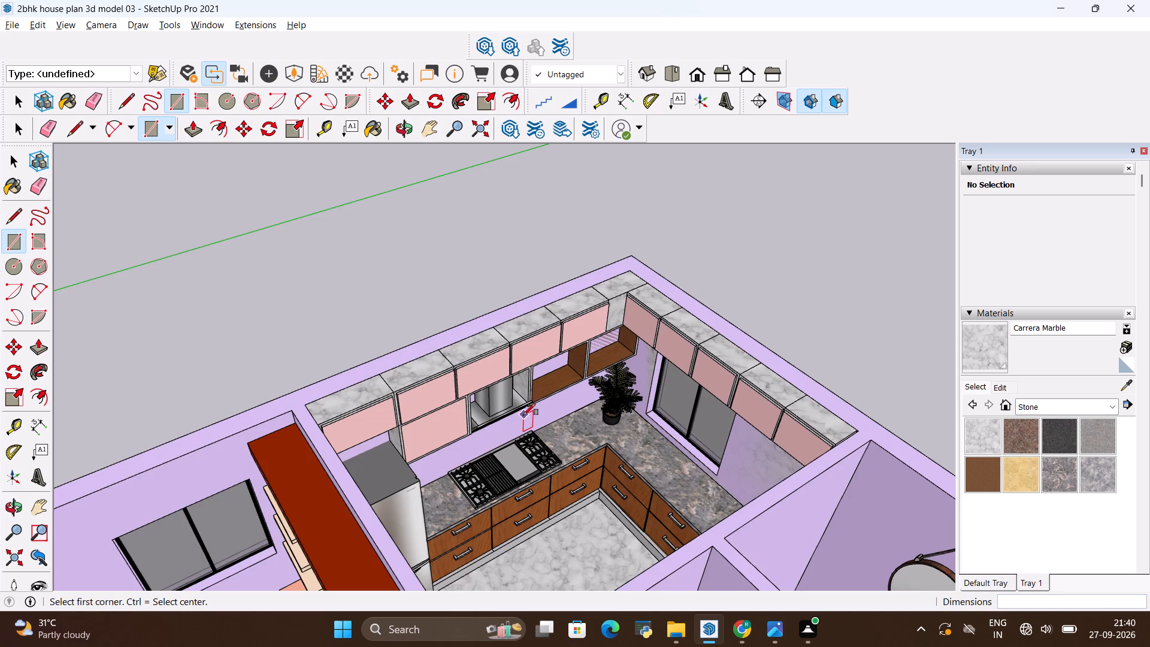
pyautogui.scroll(5, 513, 415)
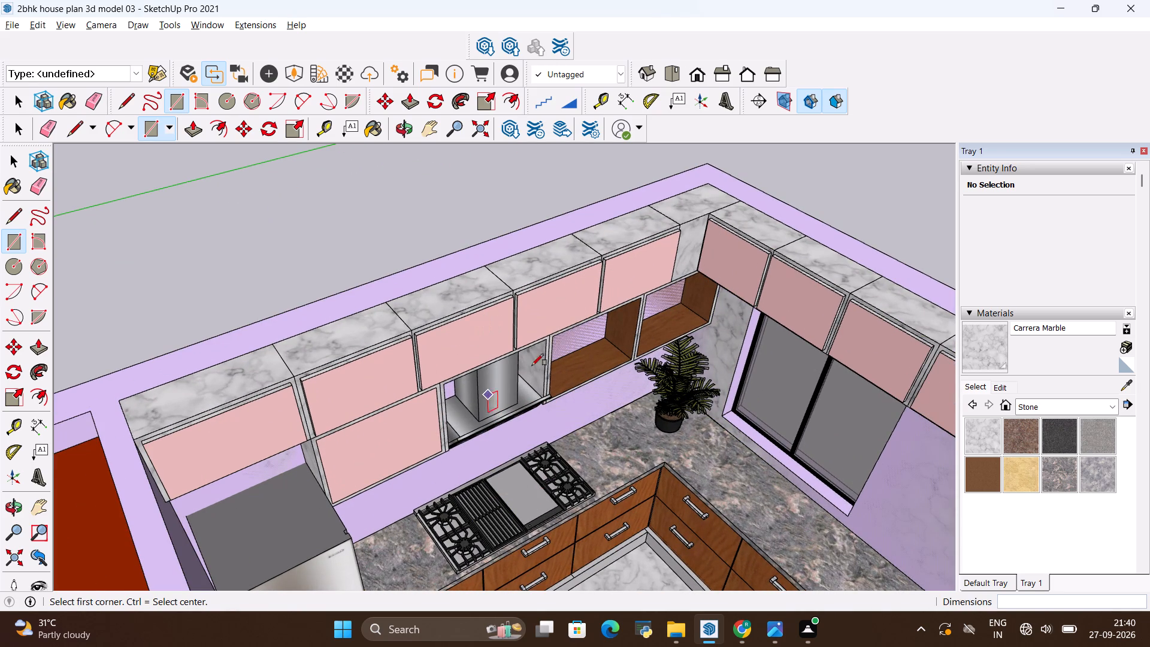
# Review the kitchen within the whole house, then the full layout from the bedroom side.
pyautogui.scroll(-5, 554, 349)
pyautogui.moveTo(607, 477); pyautogui.dragTo(466, 517, button='middle')
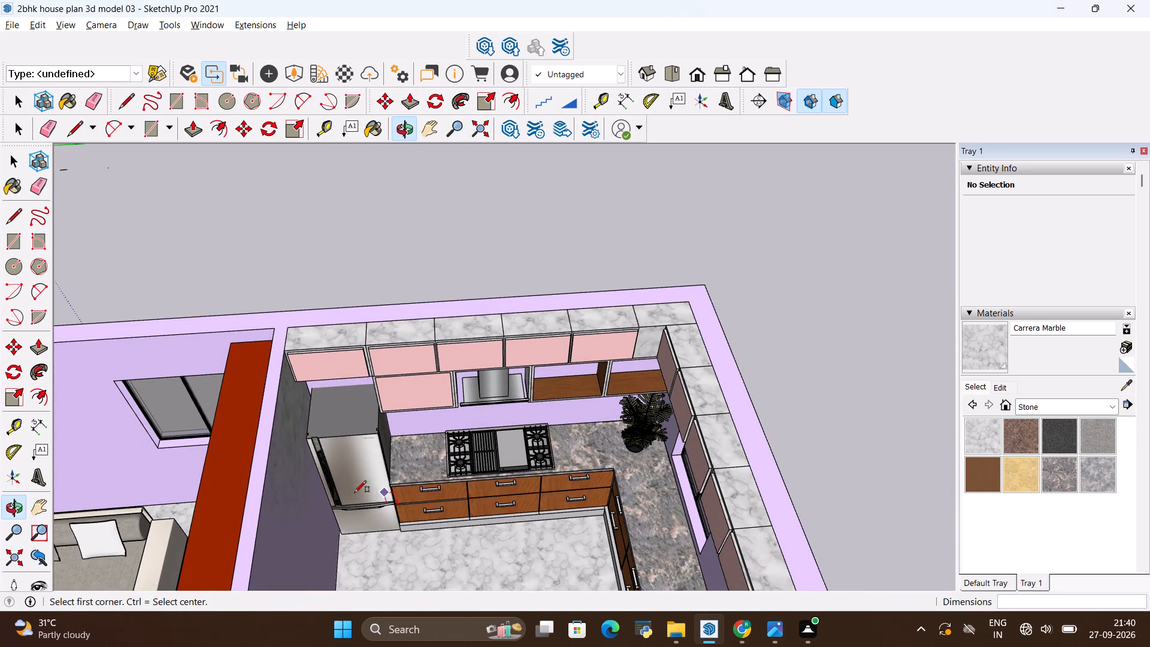
pyautogui.scroll(-8, 674, 369)
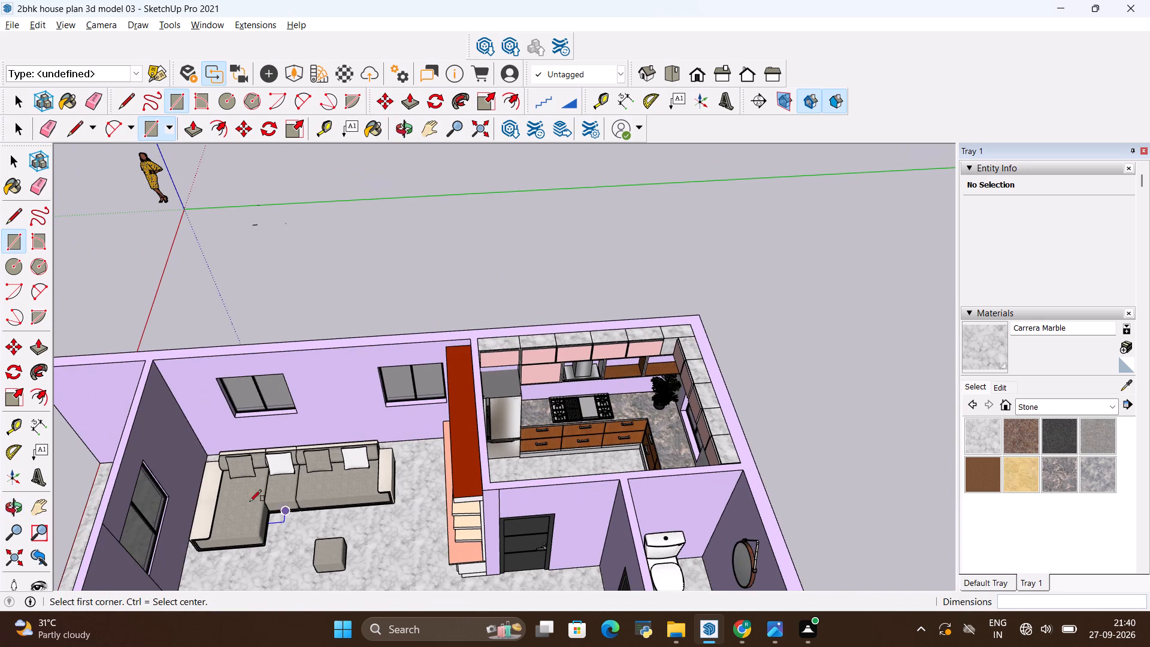
pyautogui.scroll(-5, 429, 402)
pyautogui.scroll(-10, 487, 425)
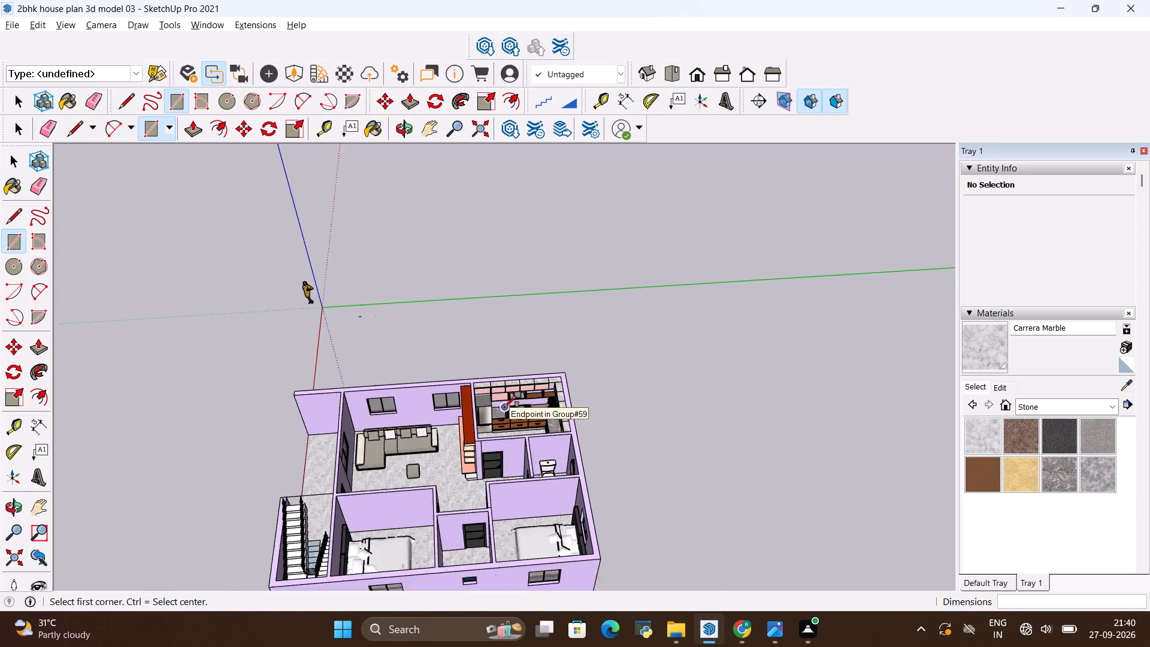
pyautogui.scroll(12, 411, 578)
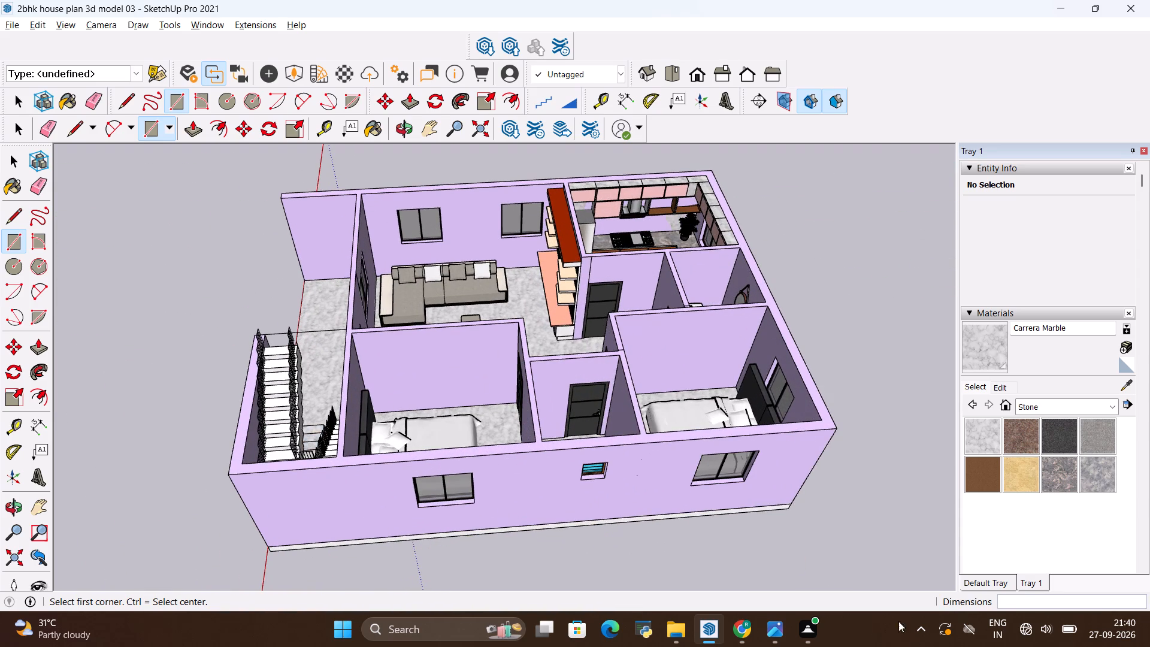
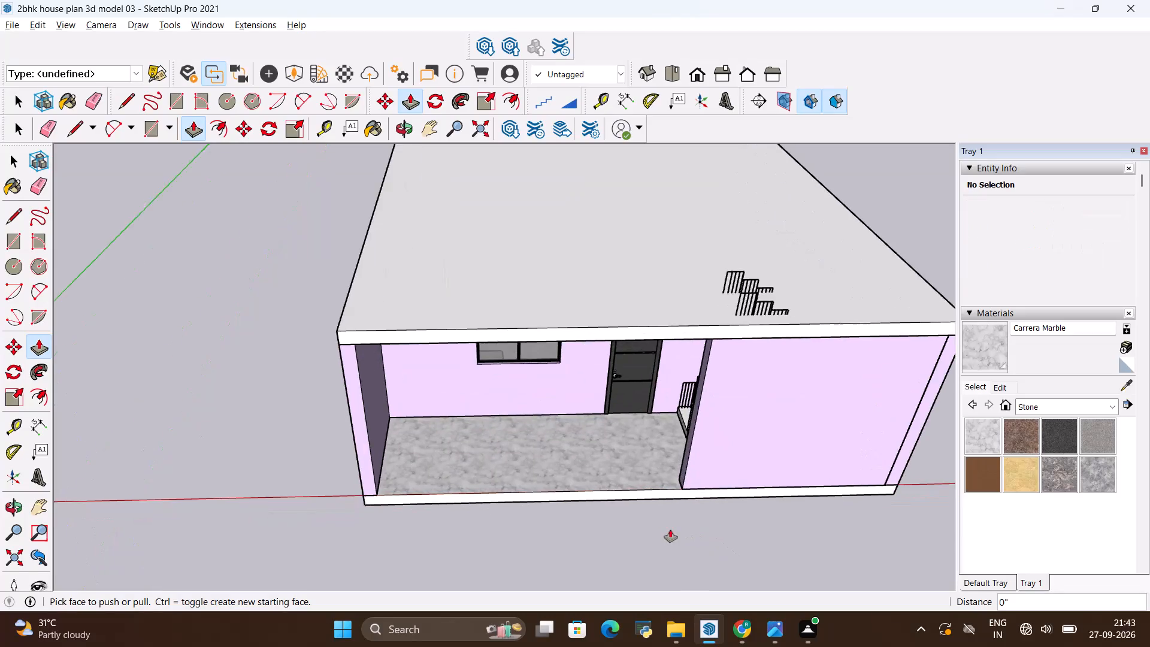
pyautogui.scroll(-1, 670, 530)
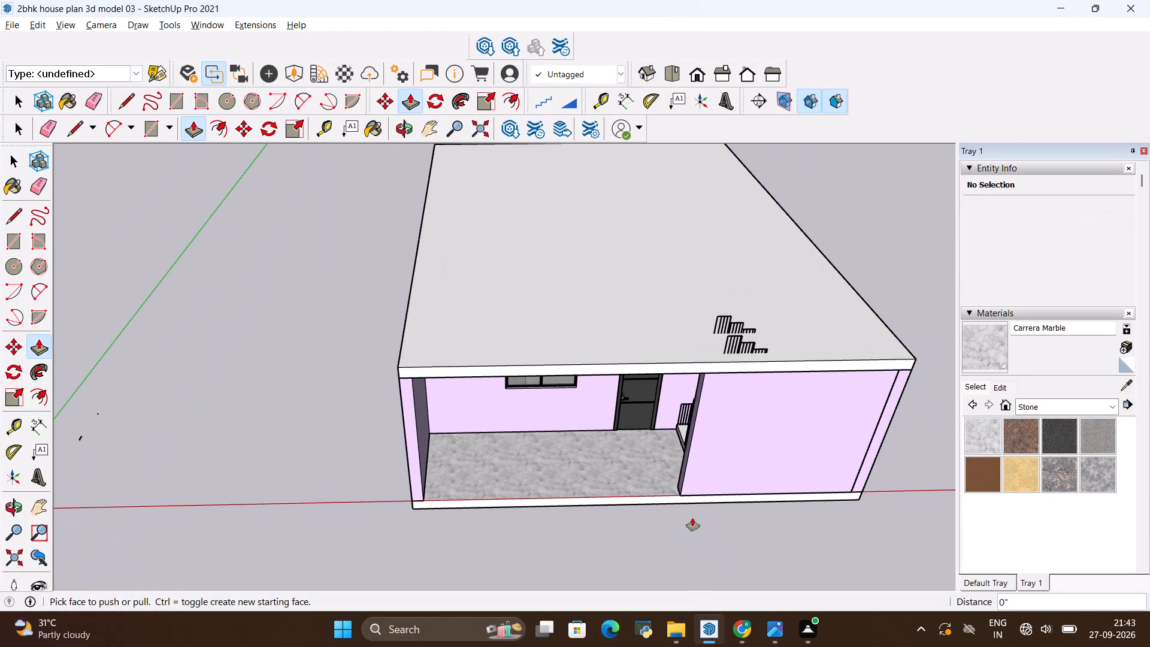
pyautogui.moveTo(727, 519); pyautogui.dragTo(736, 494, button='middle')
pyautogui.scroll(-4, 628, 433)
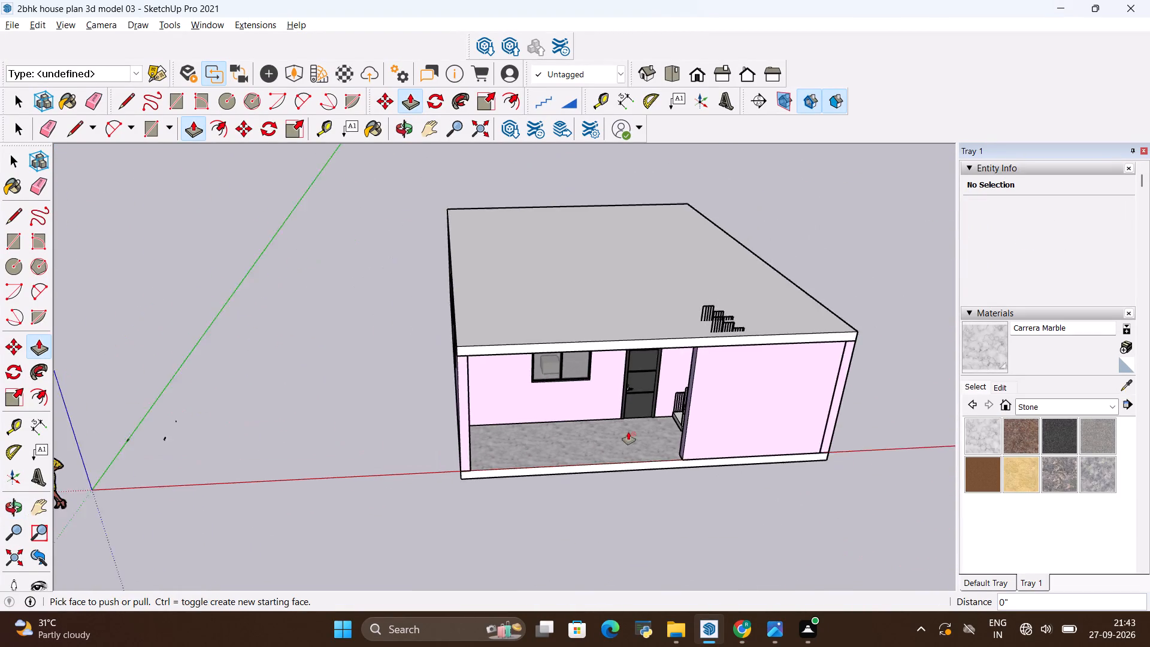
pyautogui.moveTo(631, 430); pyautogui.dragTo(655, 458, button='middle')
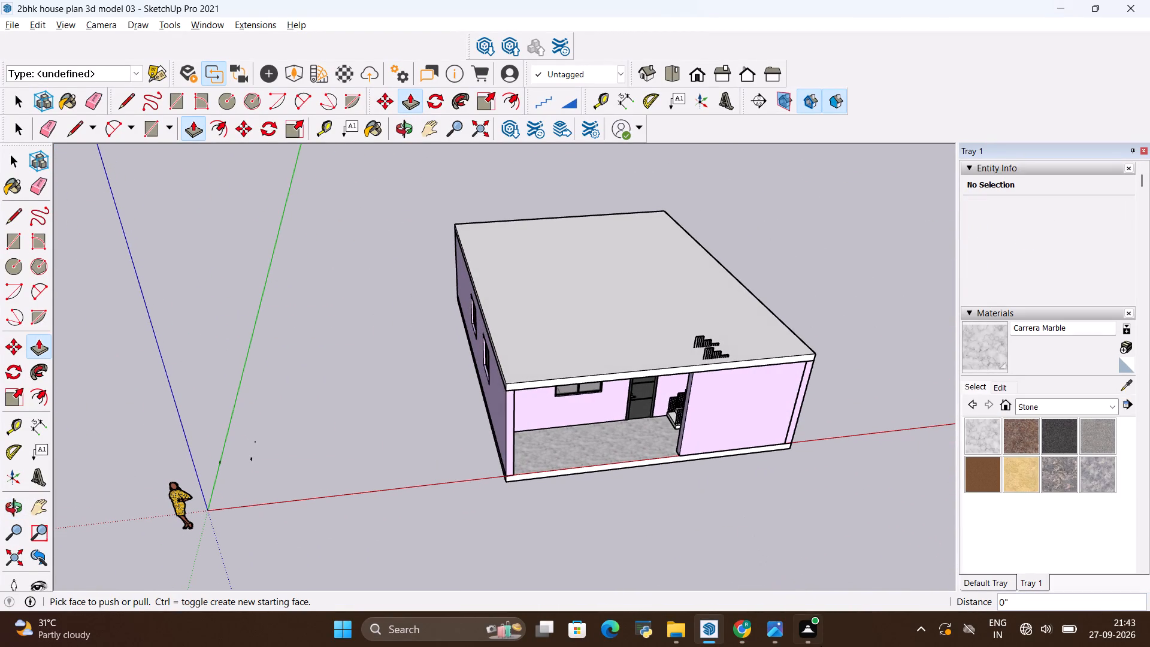